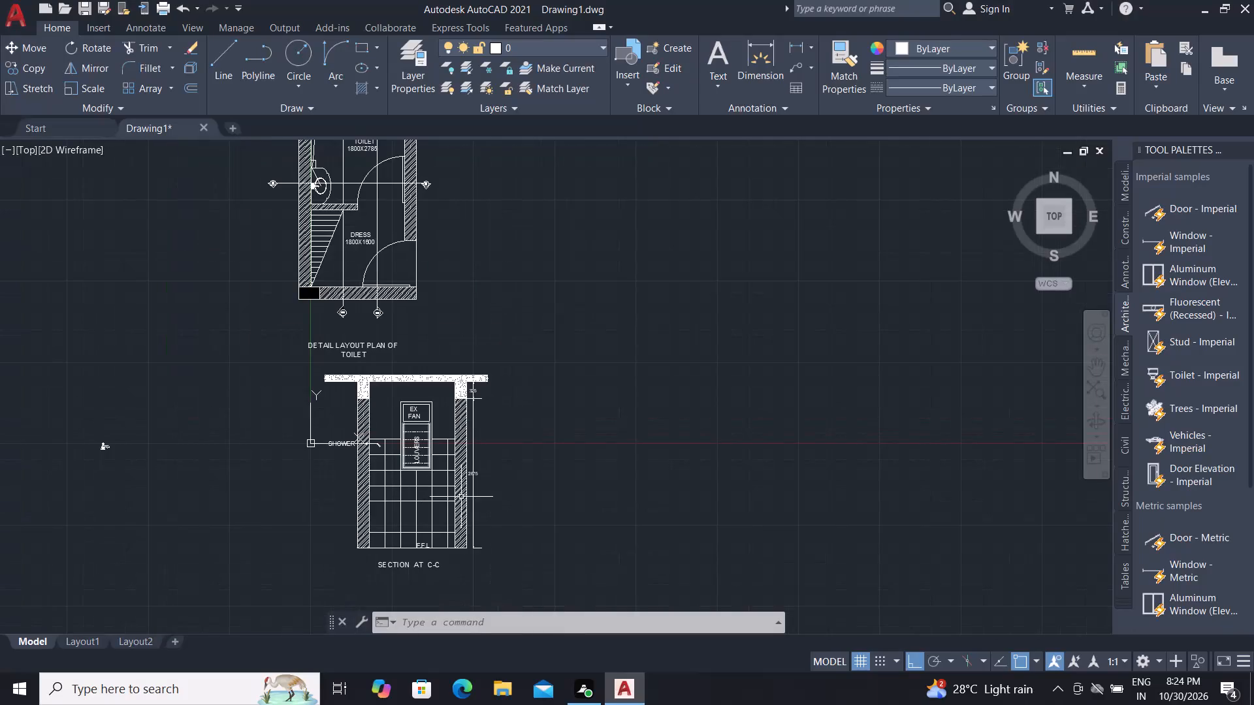
Add a vertical linear dimension for the roof slab thickness, placed just outside the slab's left end in SECTION AT C-C.
scroll(416, 569, "up", 2)
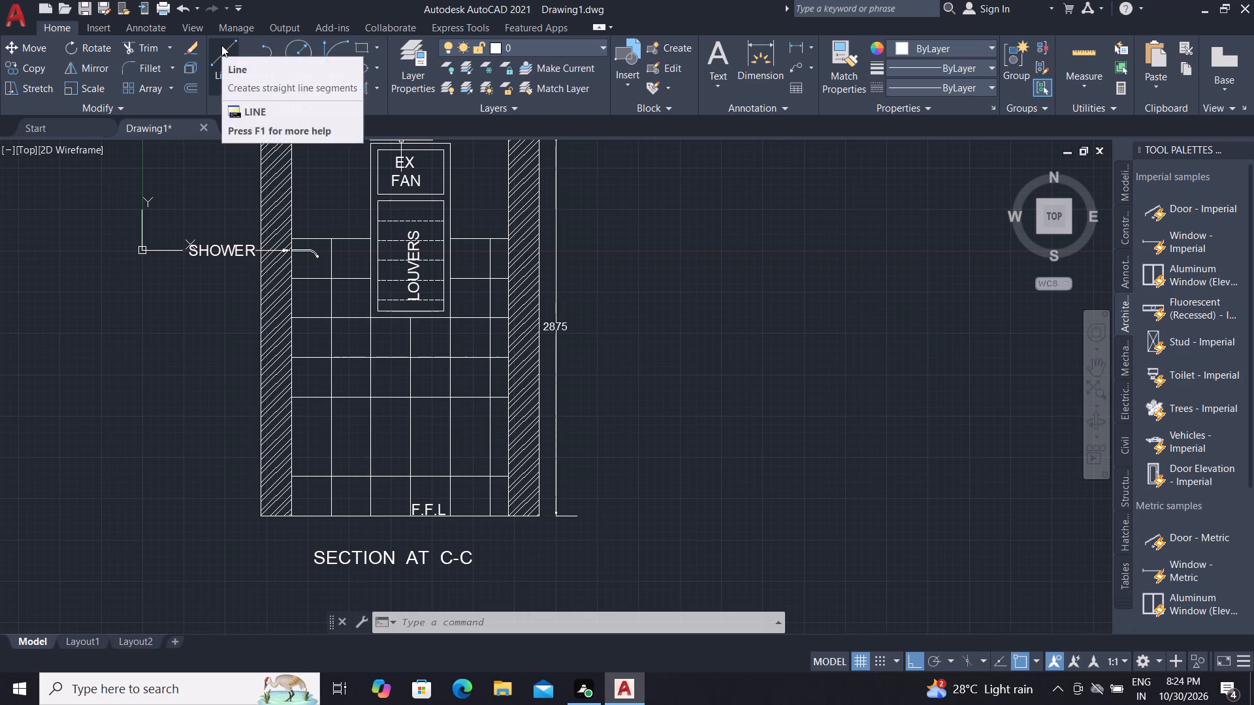
left_click(793, 42)
scroll(730, 319, "down", 1)
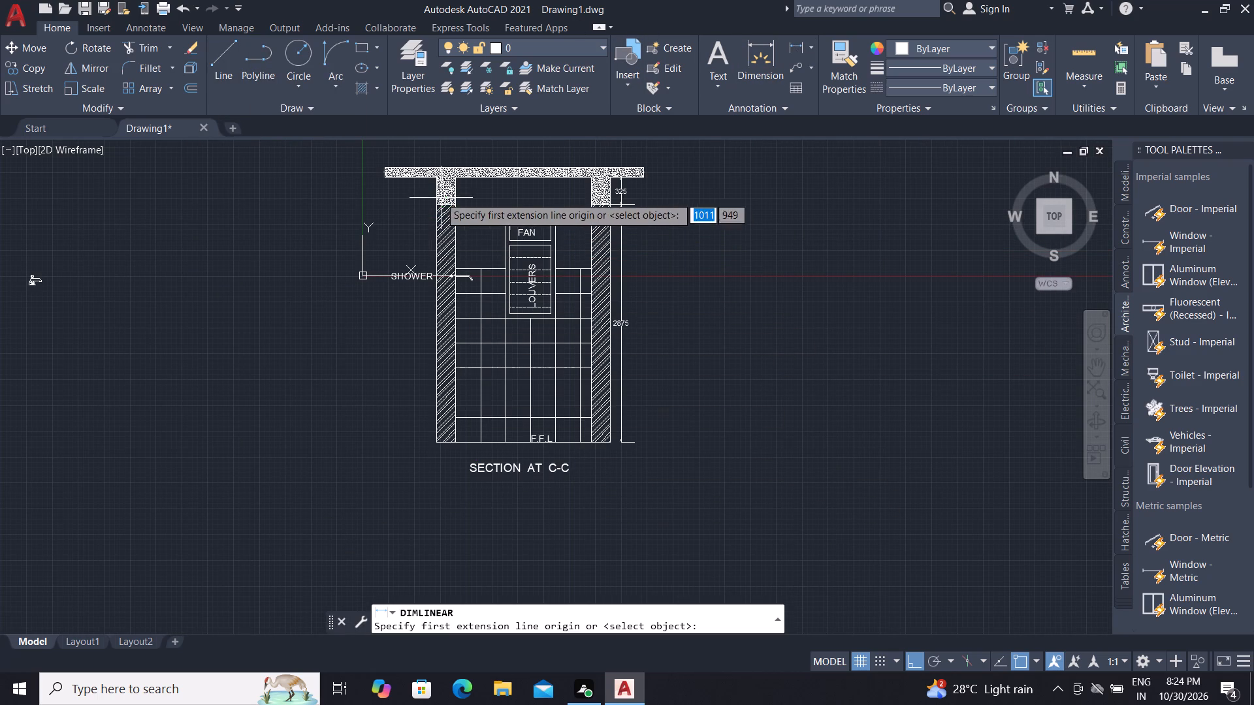
scroll(383, 168, "up", 5)
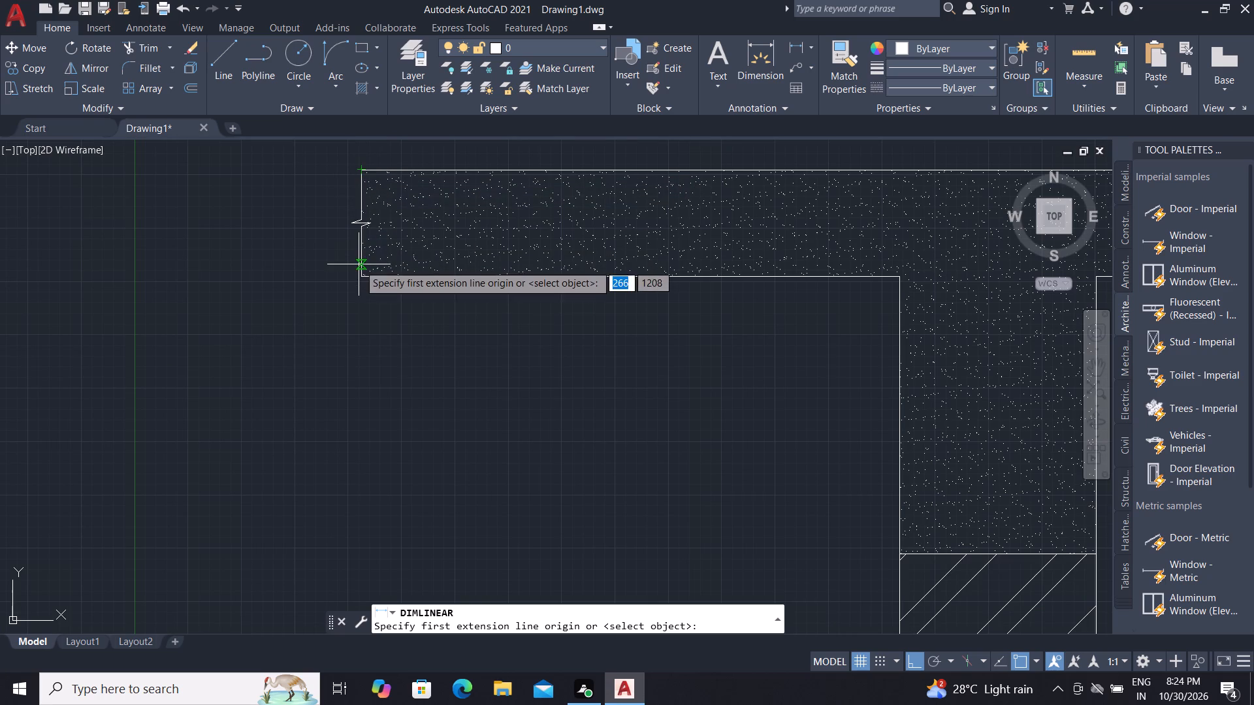
left_click(307, 277)
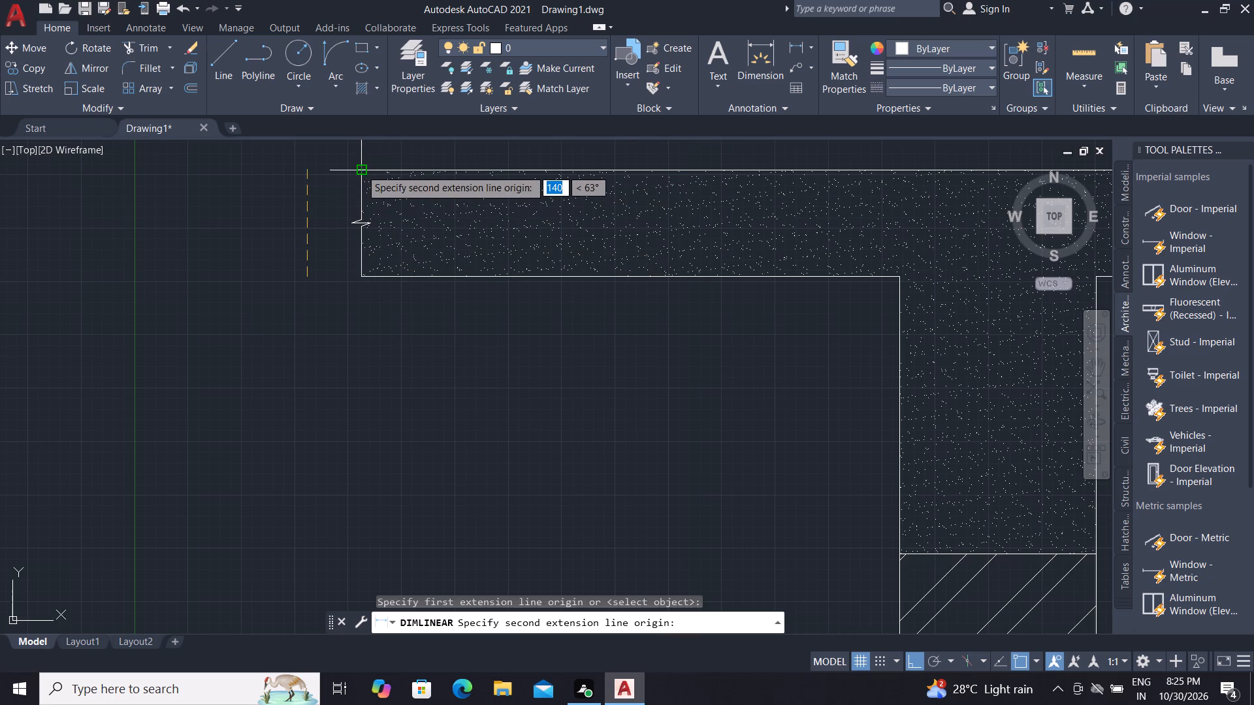
left_click(305, 168)
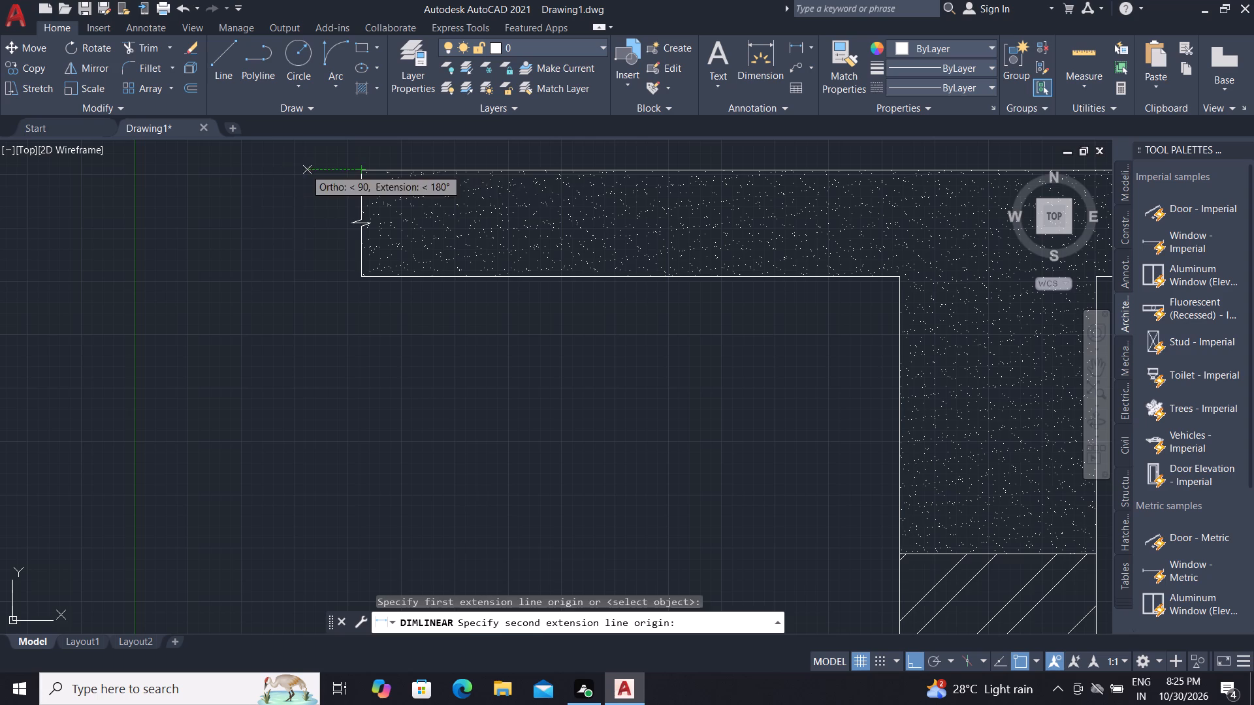
left_click(248, 168)
Add a vertical linear dimension from the top wall-tile line up to the slab underside, in line below the slab thickness dimension.
scroll(257, 254, "down", 2)
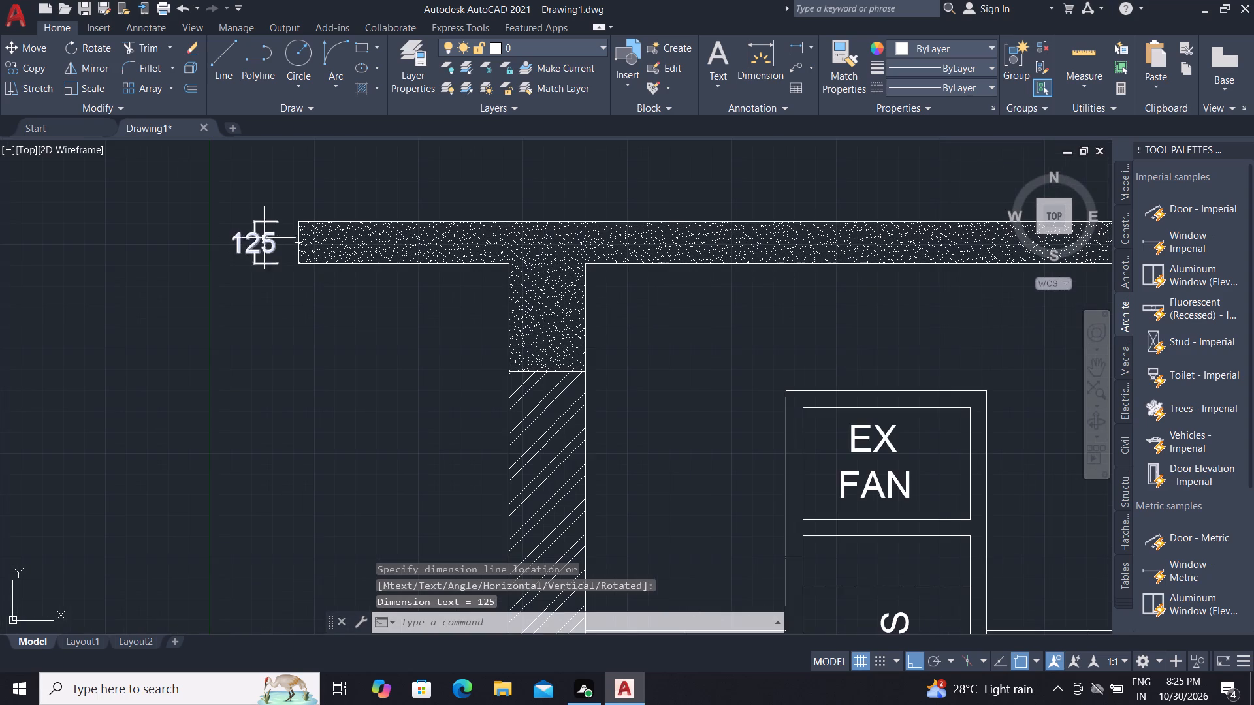
scroll(242, 275, "down", 2)
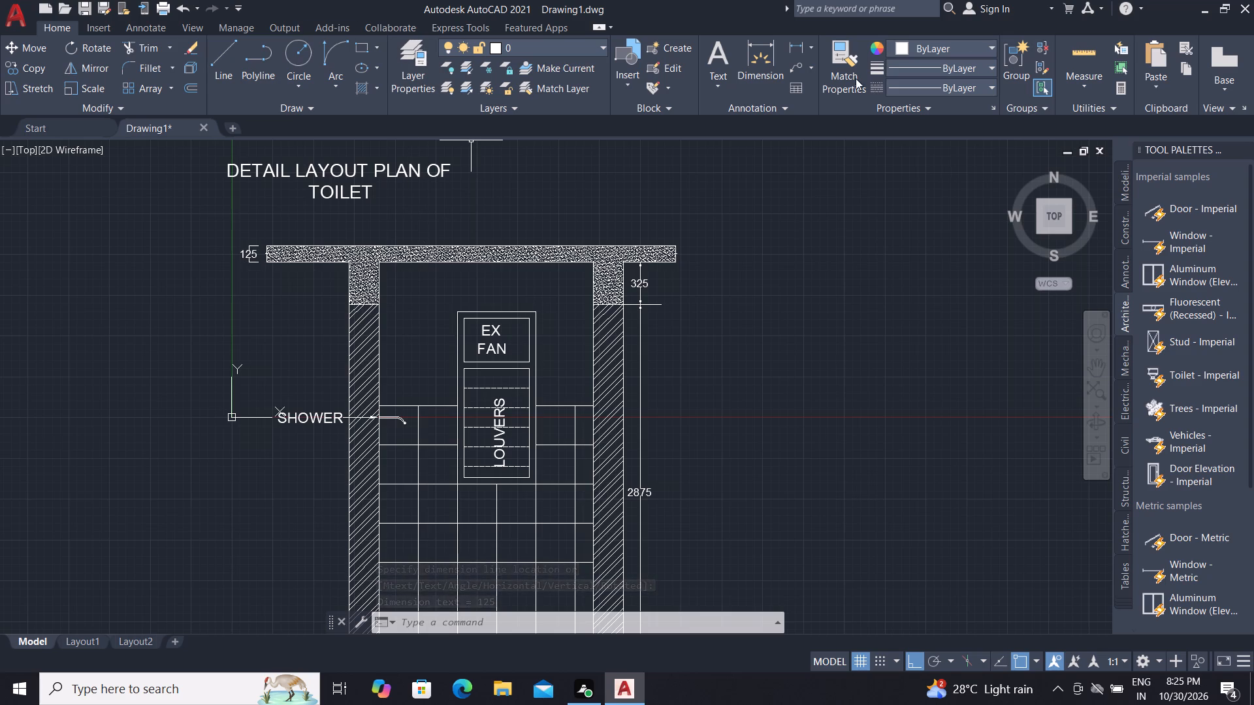
left_click(796, 42)
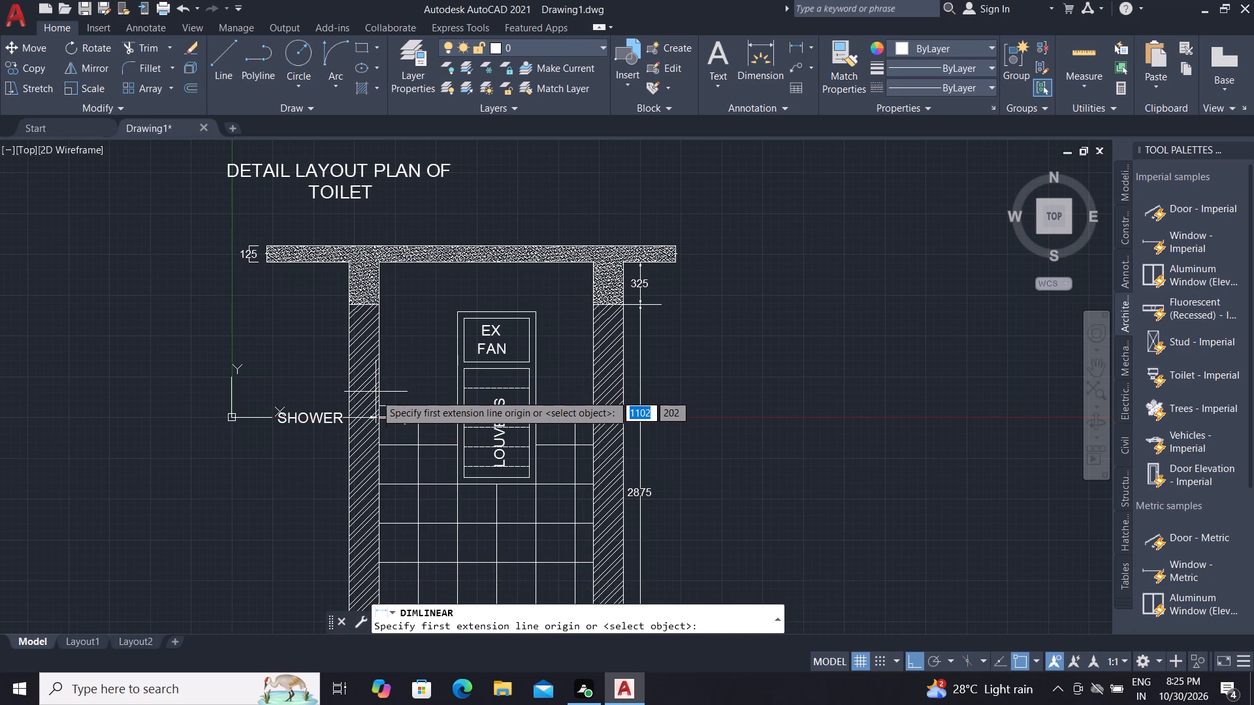
left_click(246, 407)
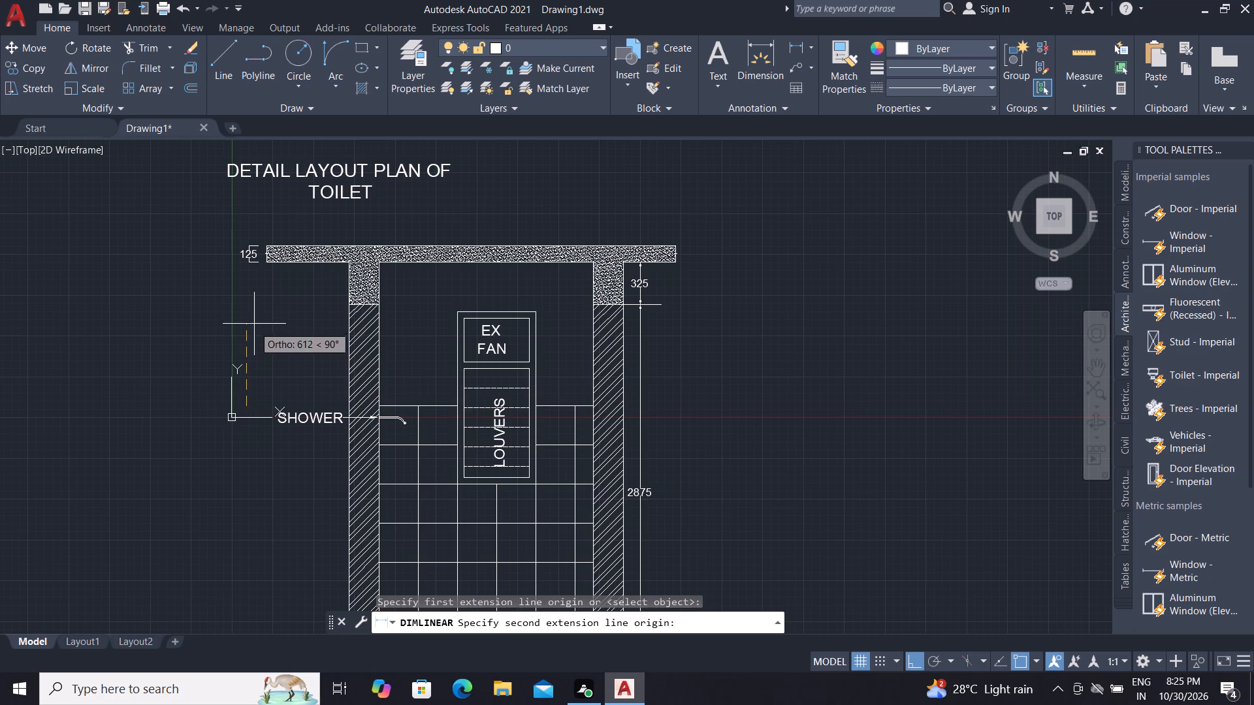
scroll(258, 264, "up", 5)
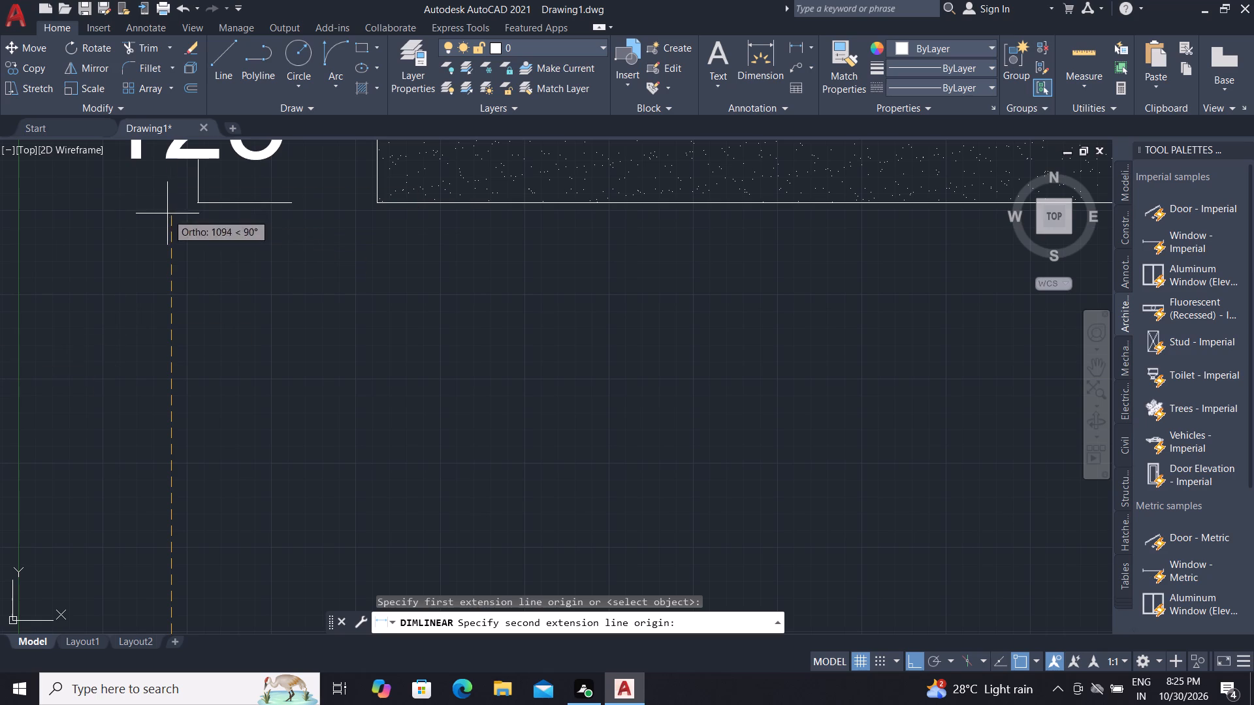
left_click(198, 202)
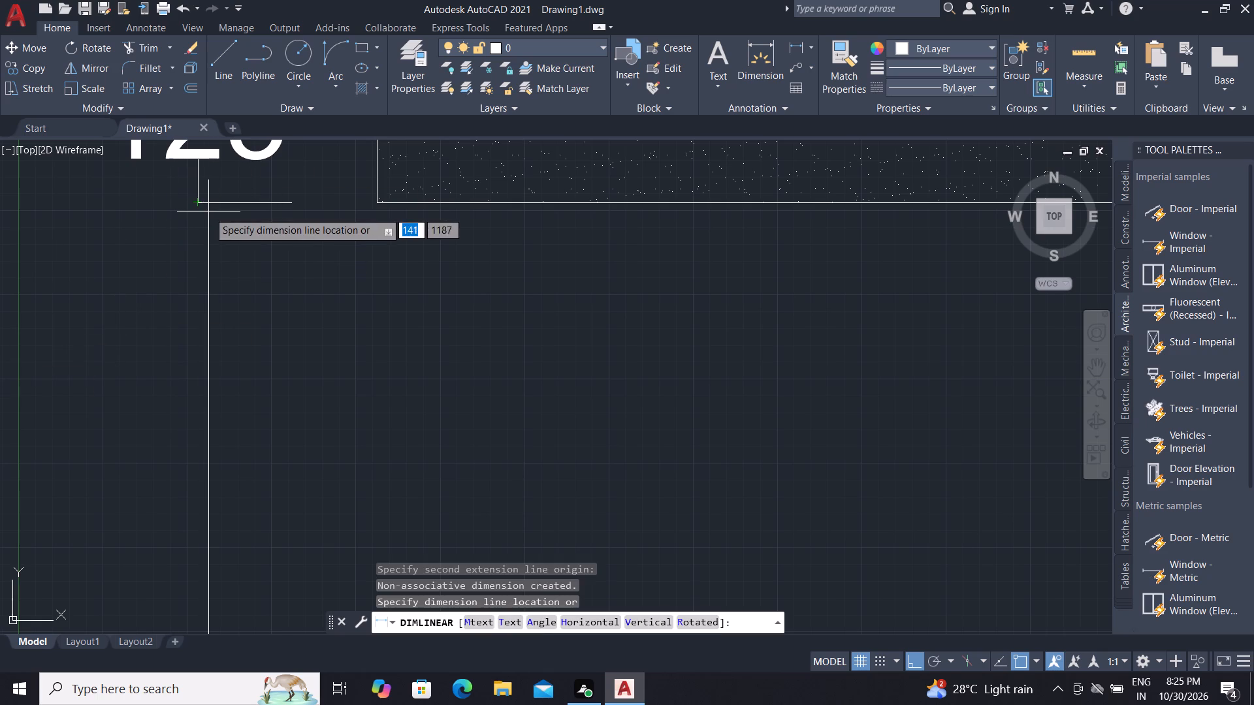
scroll(225, 215, "down", 3)
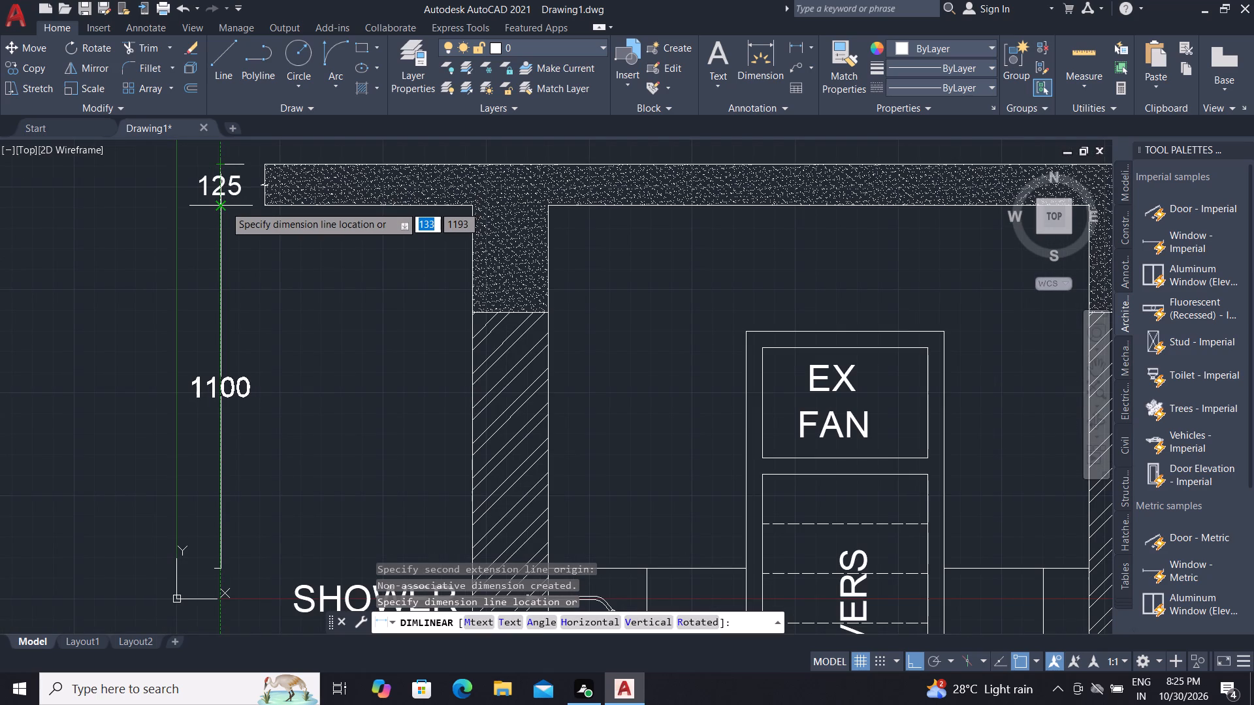
left_click(225, 206)
Add a vertical linear dimension from the floor line up to the top wall-tile line, continuing the dimension chain left of the section.
scroll(248, 224, "down", 1)
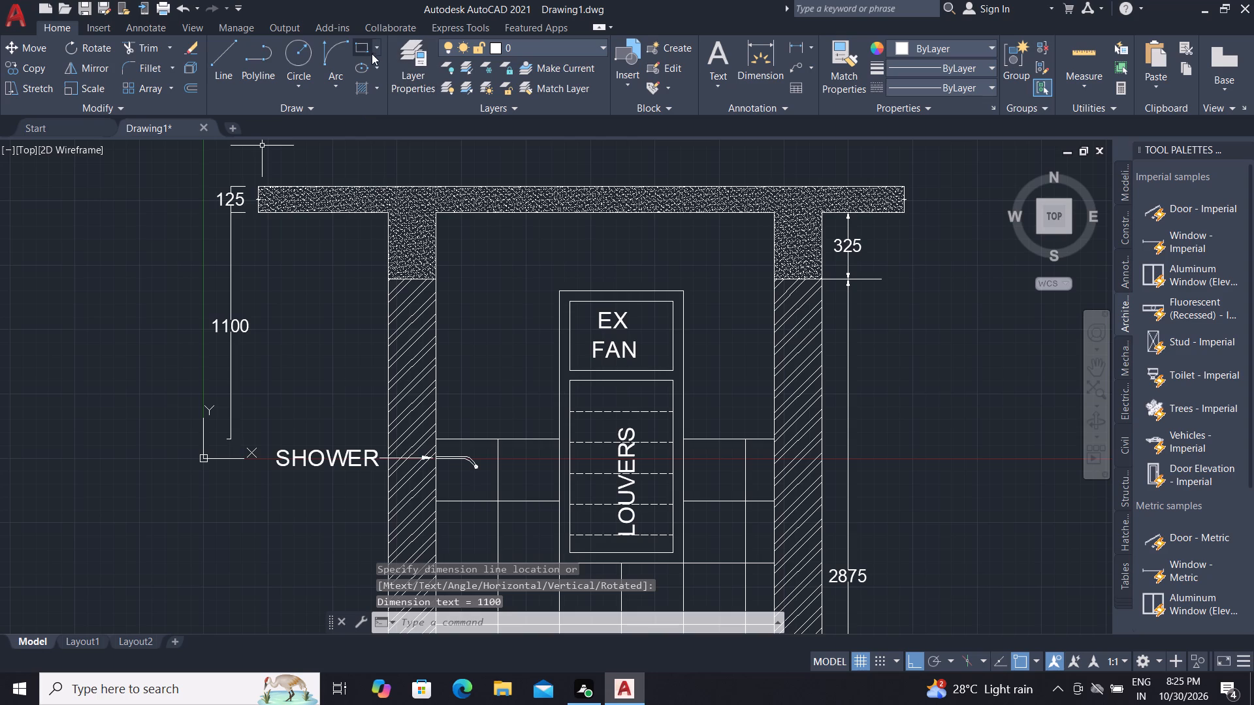
left_click(797, 41)
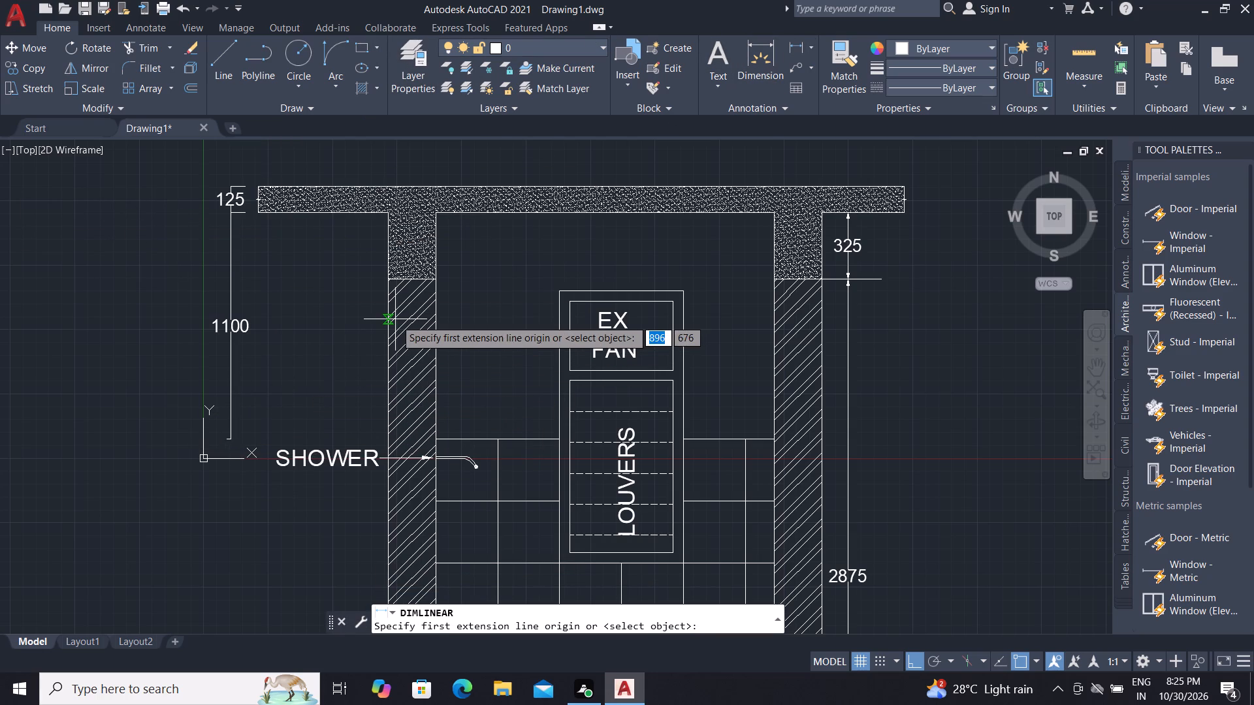
scroll(394, 217, "down", 2)
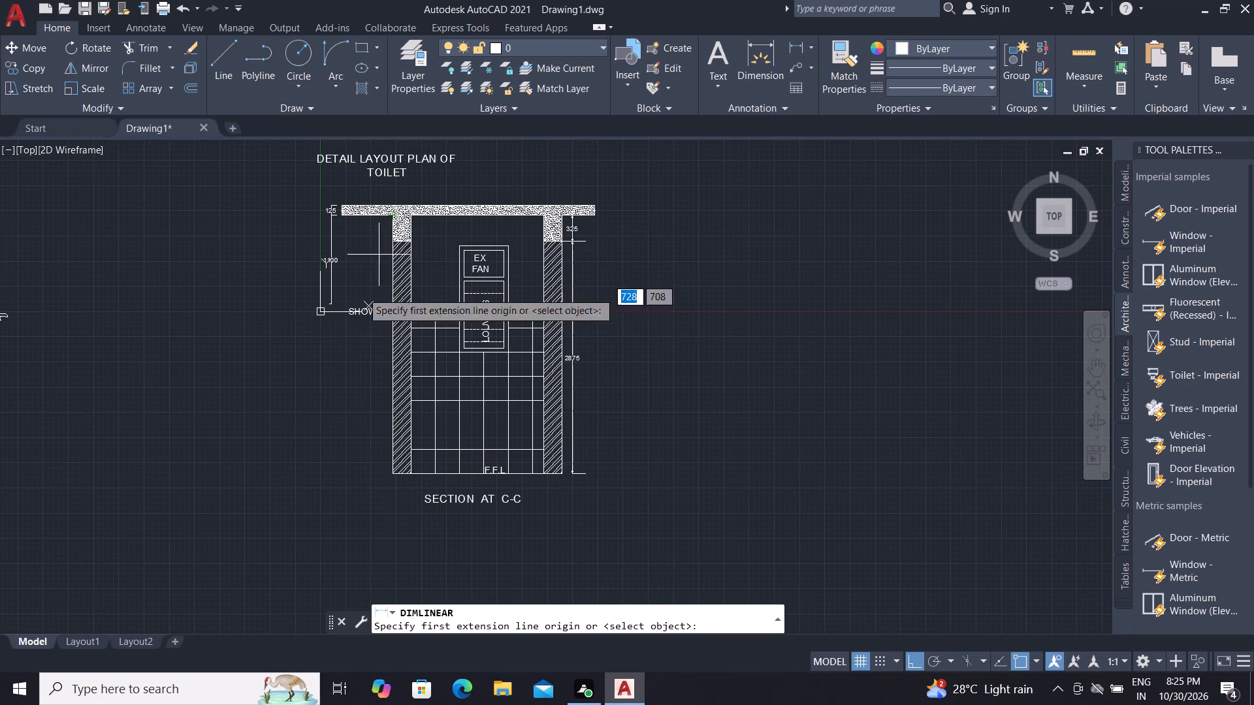
scroll(383, 486, "up", 2)
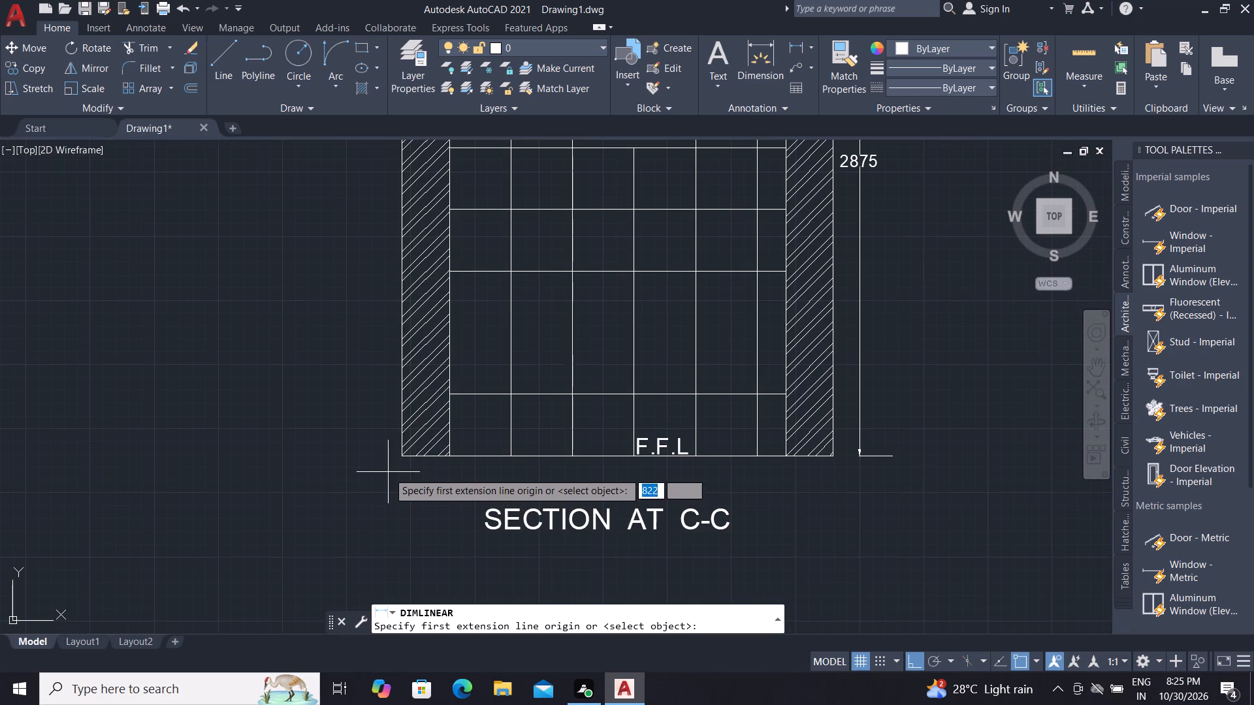
scroll(156, 460, "down", 2)
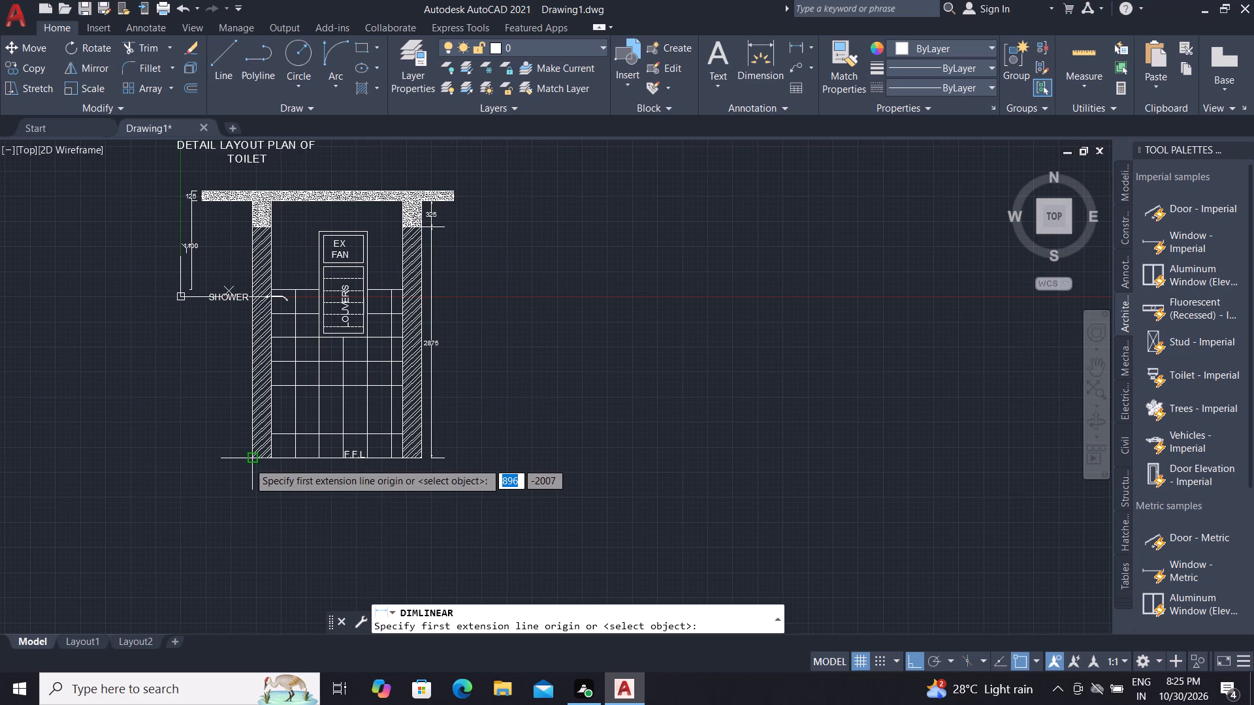
left_click(193, 455)
scroll(192, 294, "up", 5)
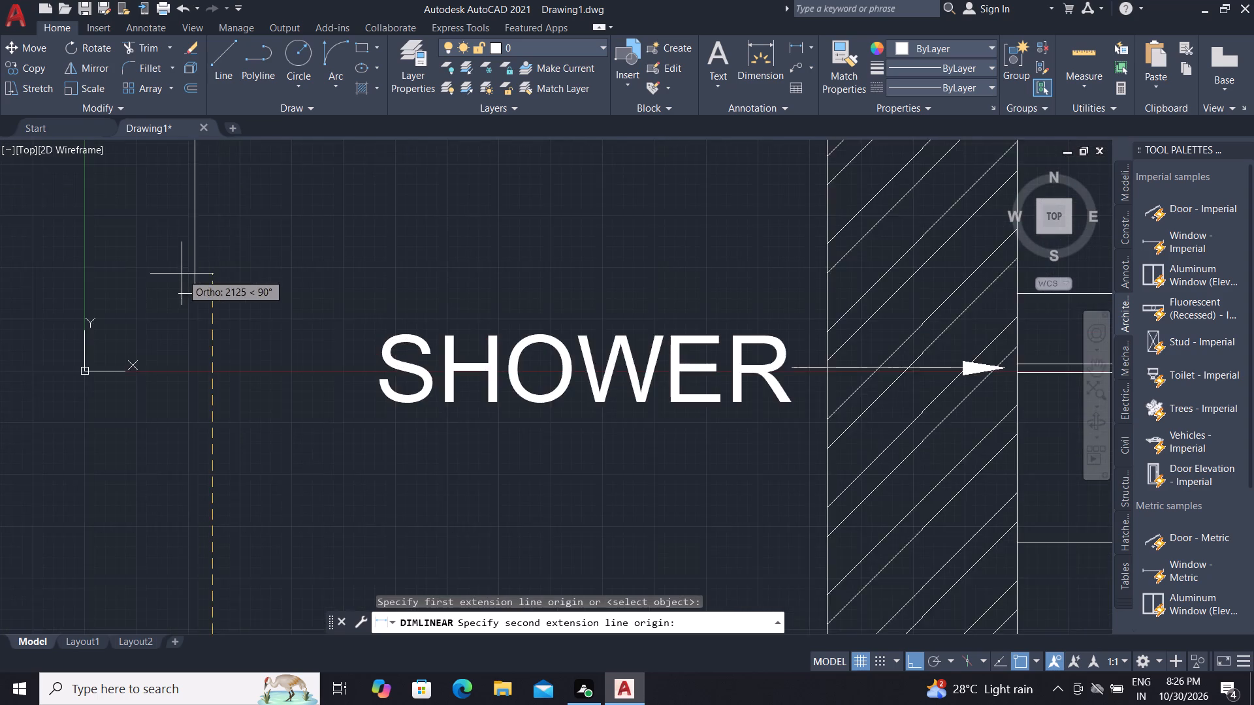
scroll(182, 274, "up", 3)
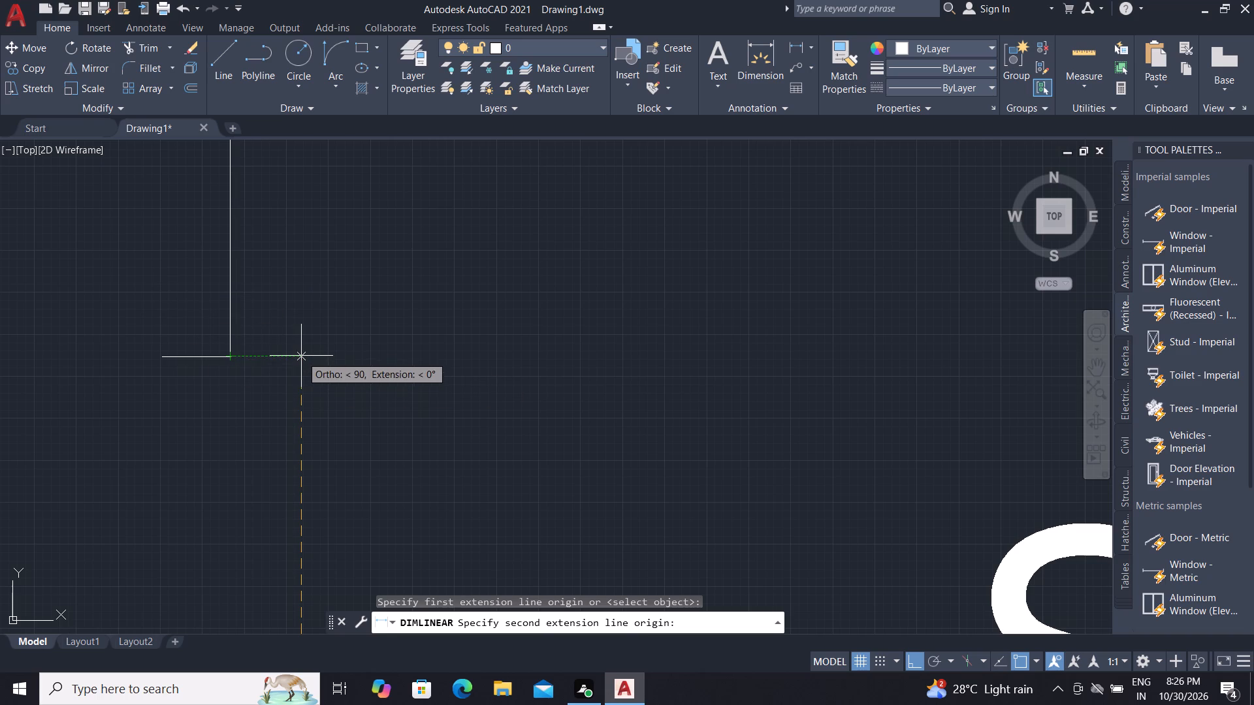
left_click(301, 356)
left_click(225, 354)
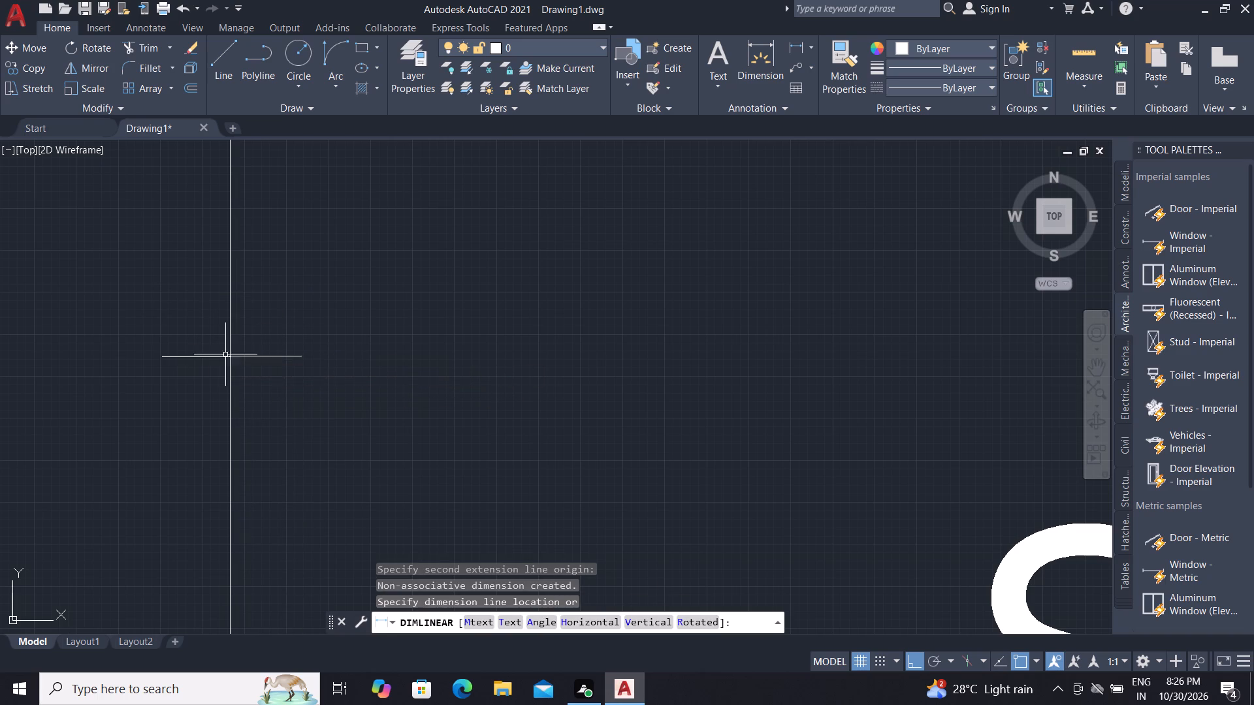
Match the properties of the 325 beam dimension to the three chained dimensions left of the section.
scroll(275, 325, "down", 8)
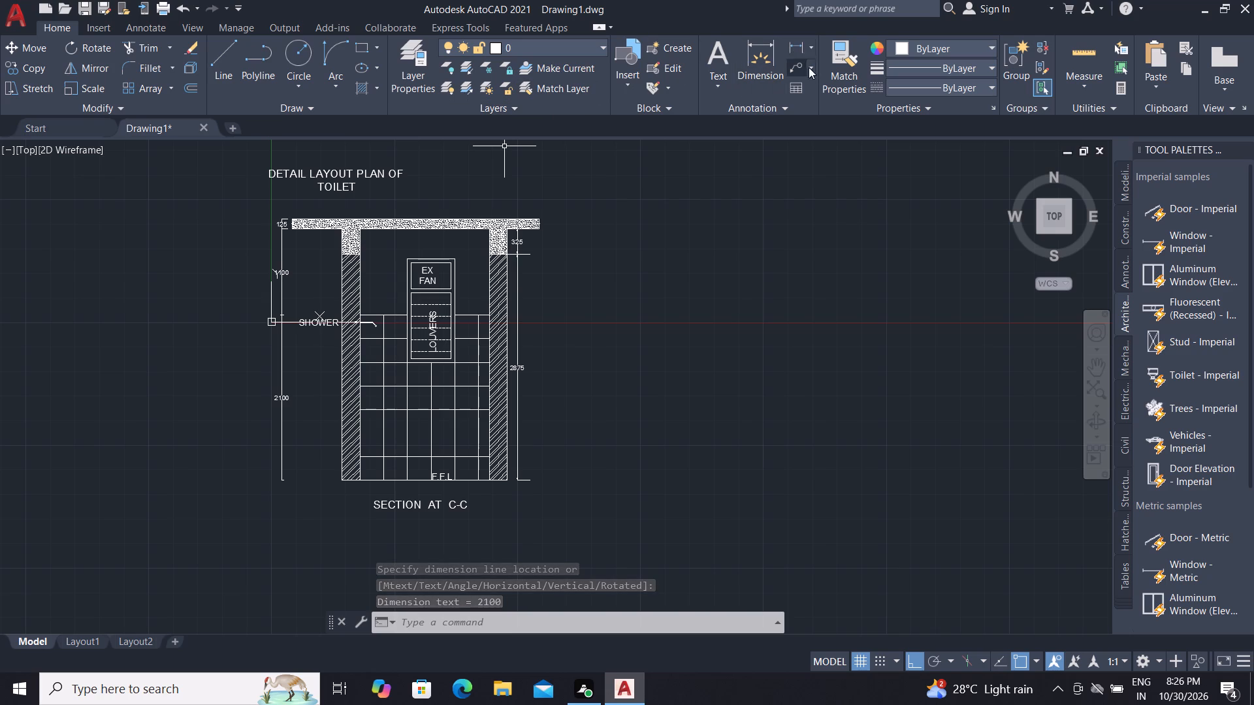
left_click(852, 78)
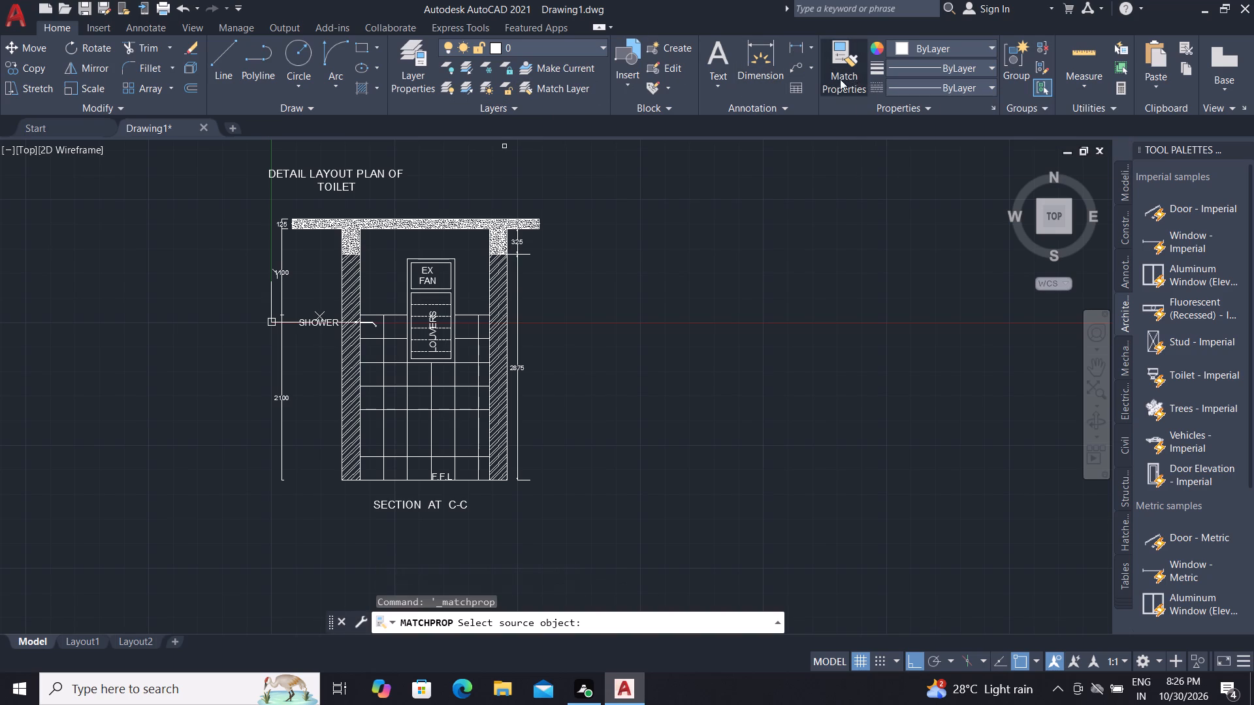
scroll(526, 238, "up", 4)
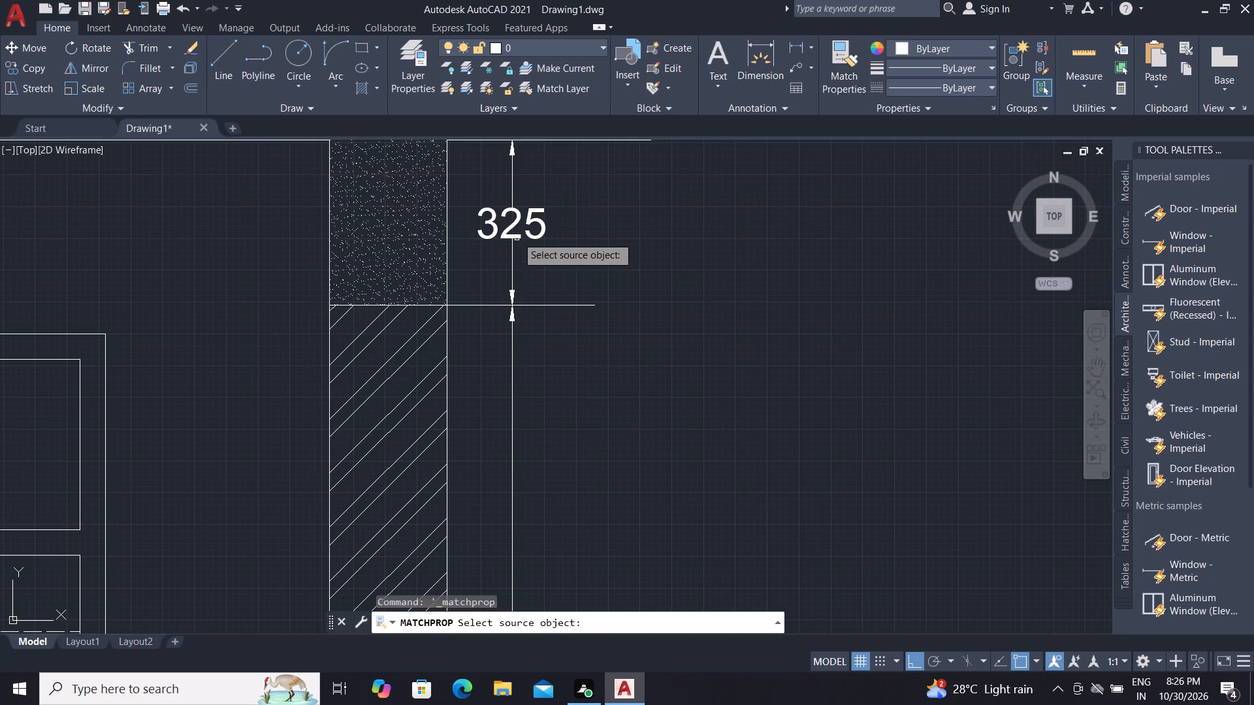
left_click(517, 227)
scroll(628, 275, "down", 4)
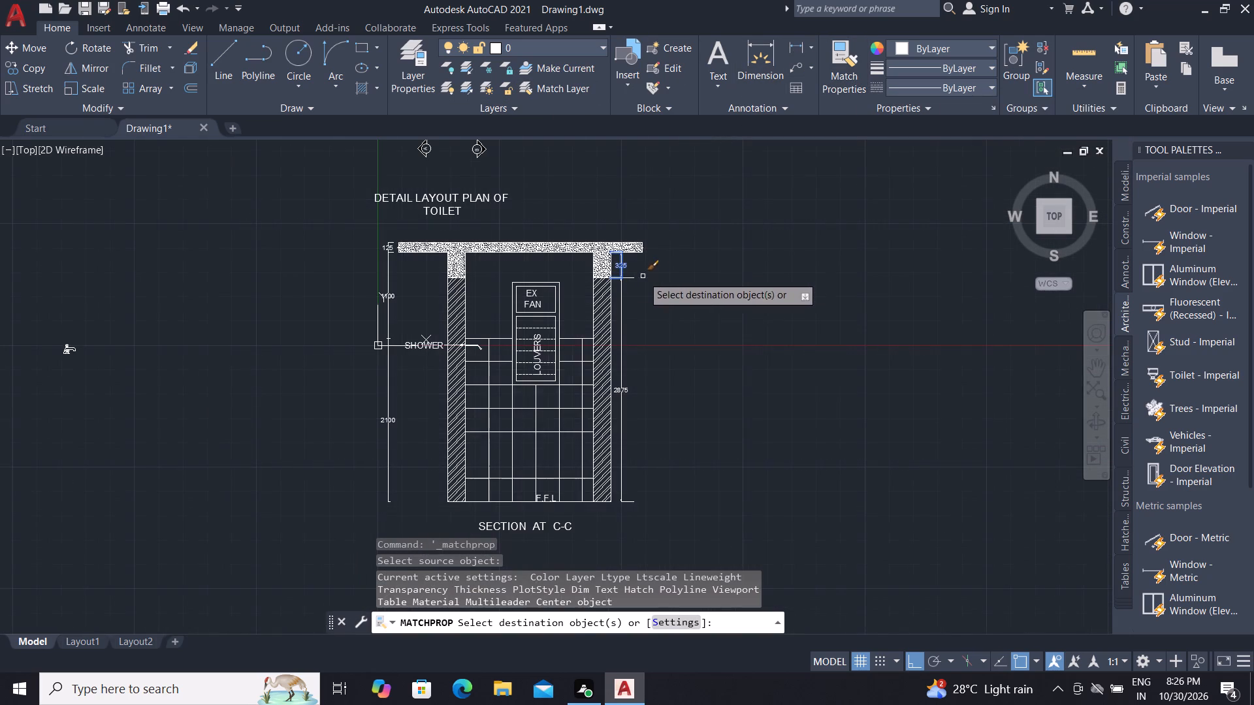
left_click(389, 418)
scroll(379, 450, "up", 3)
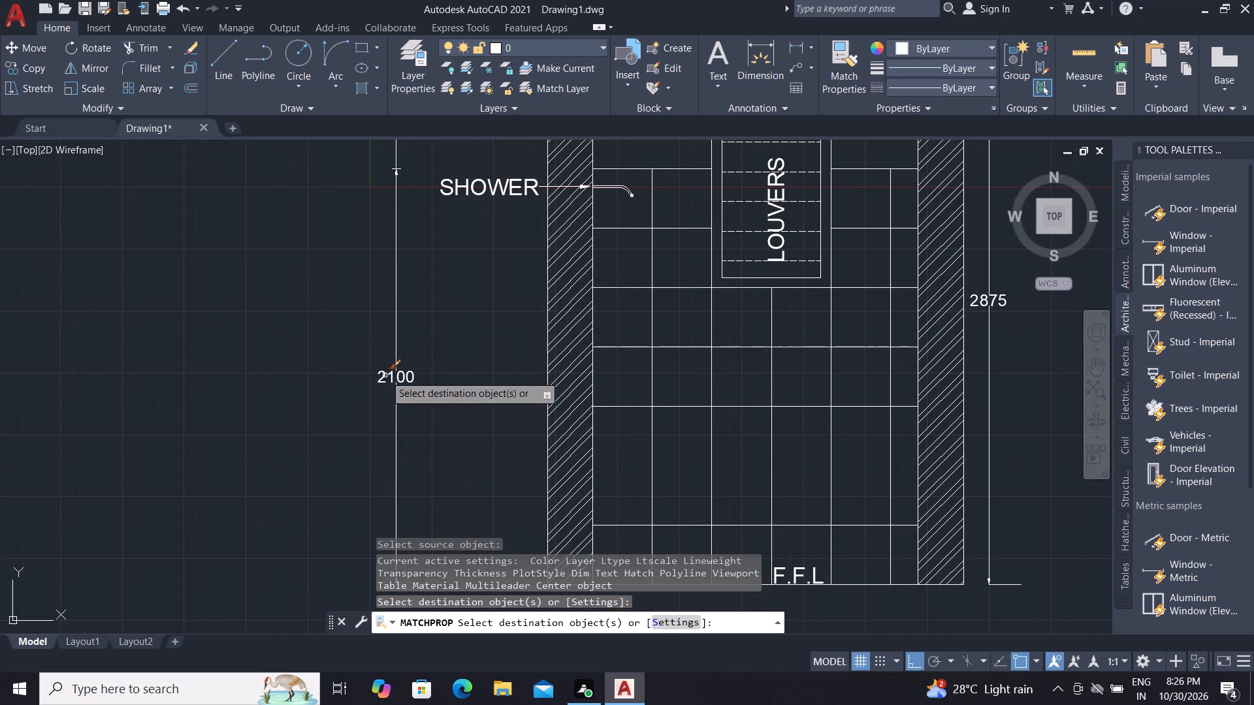
middle_click_drag(392, 275, 490, 550)
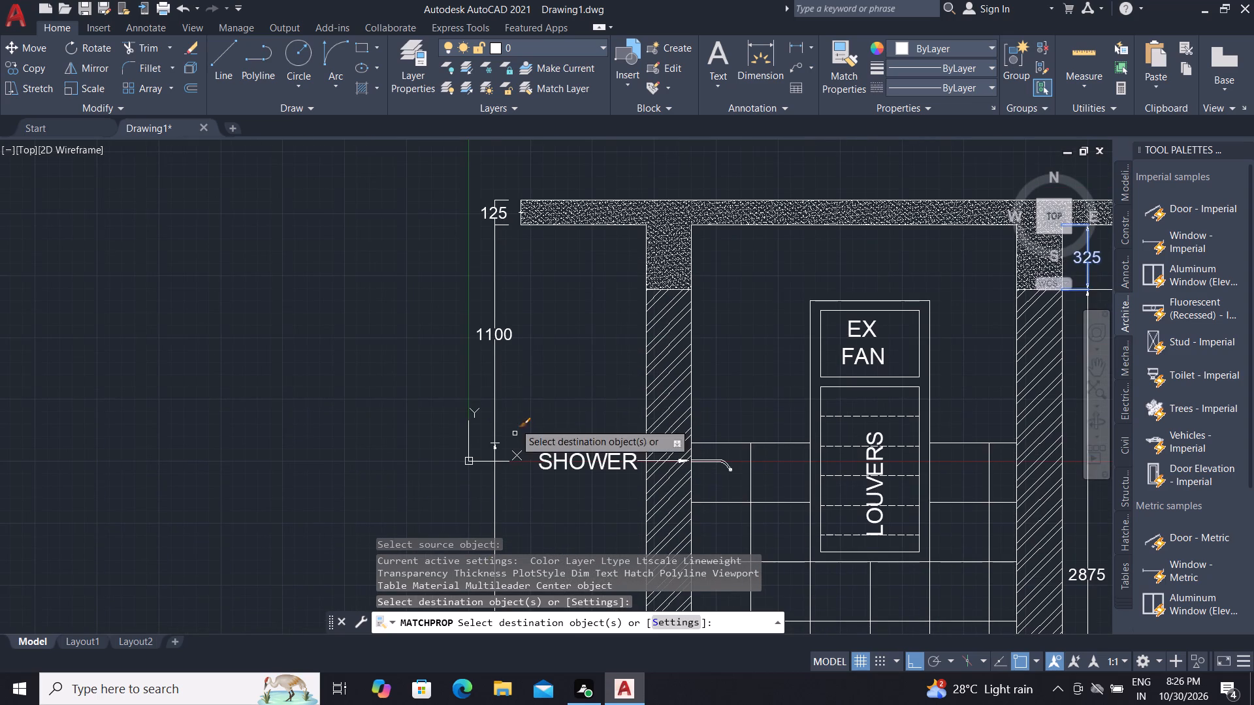
left_click(505, 332)
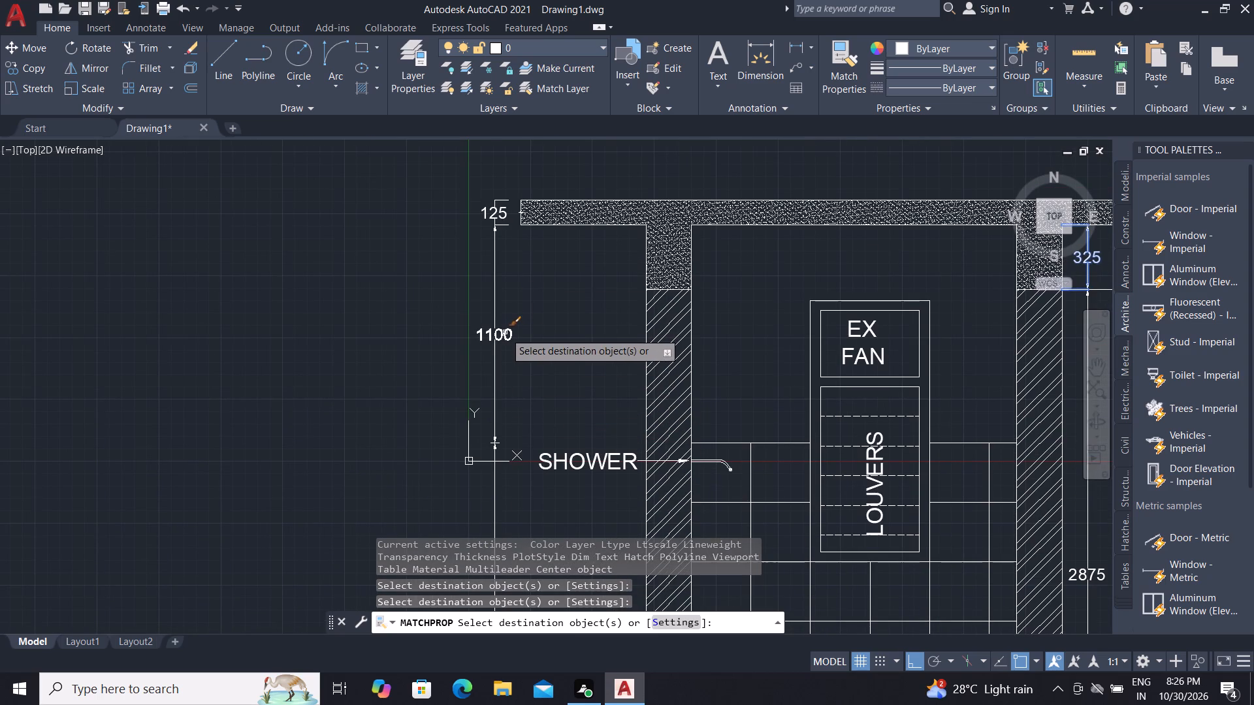
left_click(483, 208)
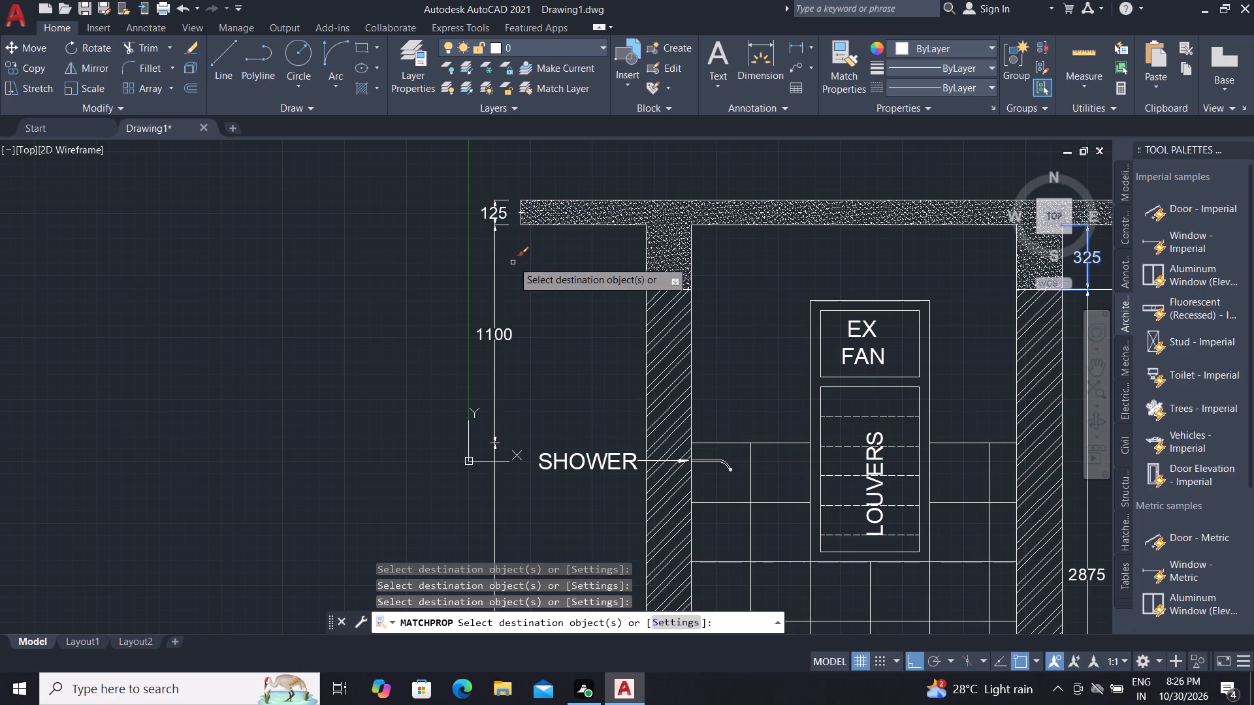
key("Escape")
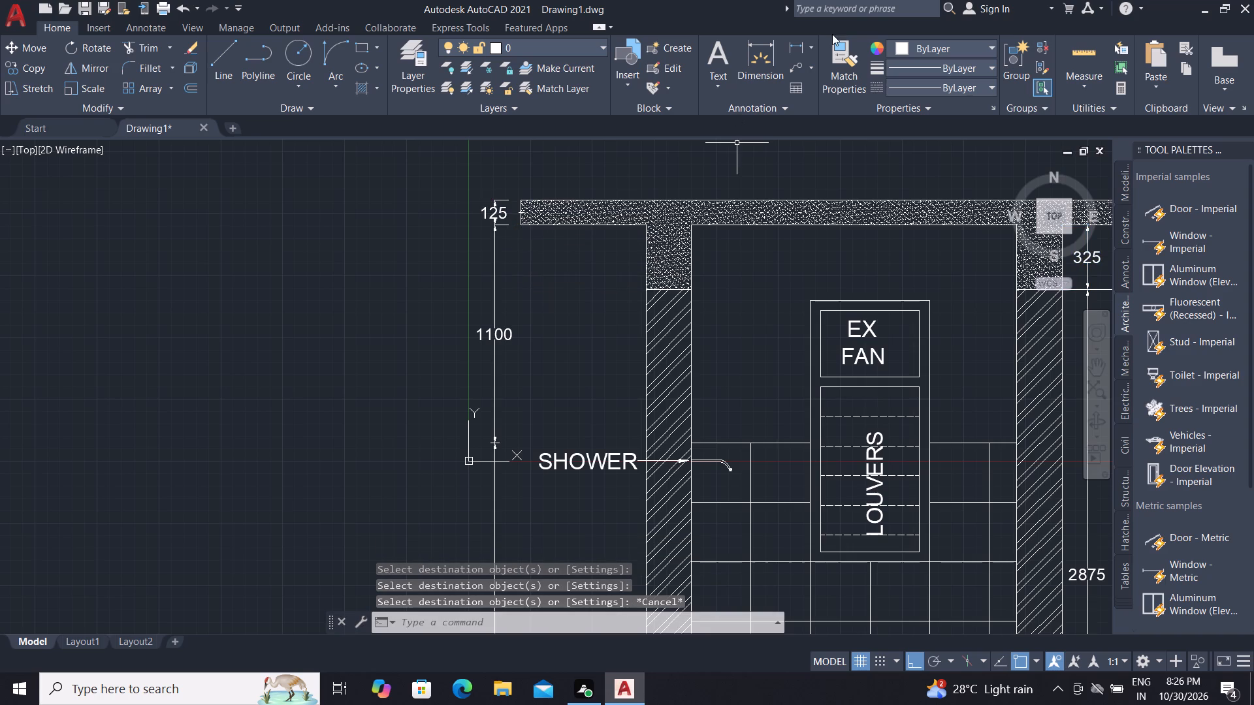
Try to add an overall height dimension from the slab top to the floor line, outside the left dimension chain.
left_click(792, 42)
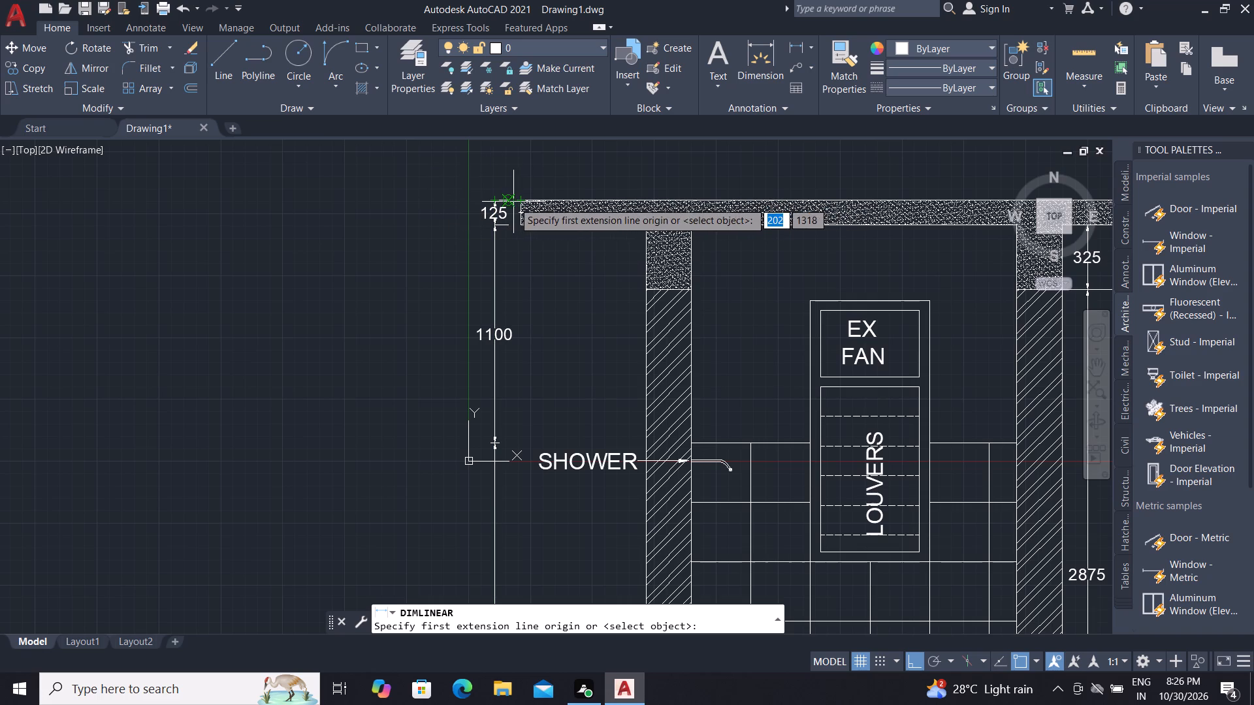
left_click(419, 199)
scroll(432, 173, "down", 1)
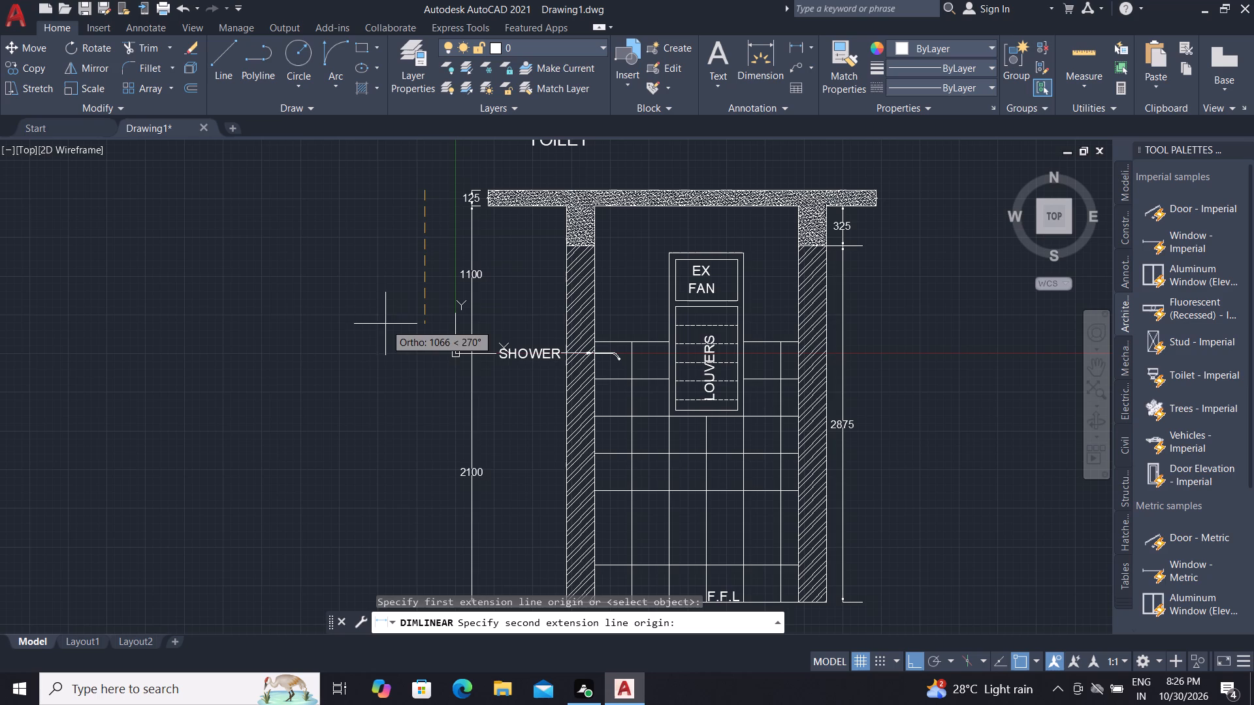
scroll(427, 447, "down", 2)
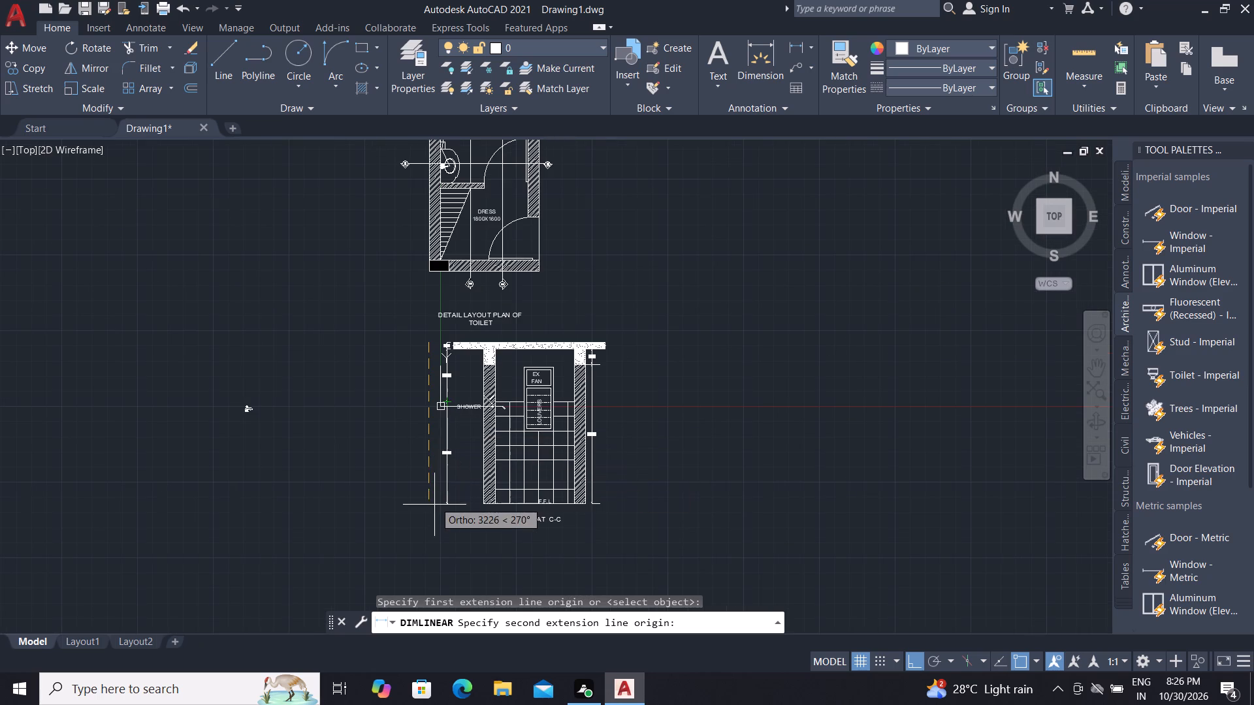
scroll(434, 505, "up", 8)
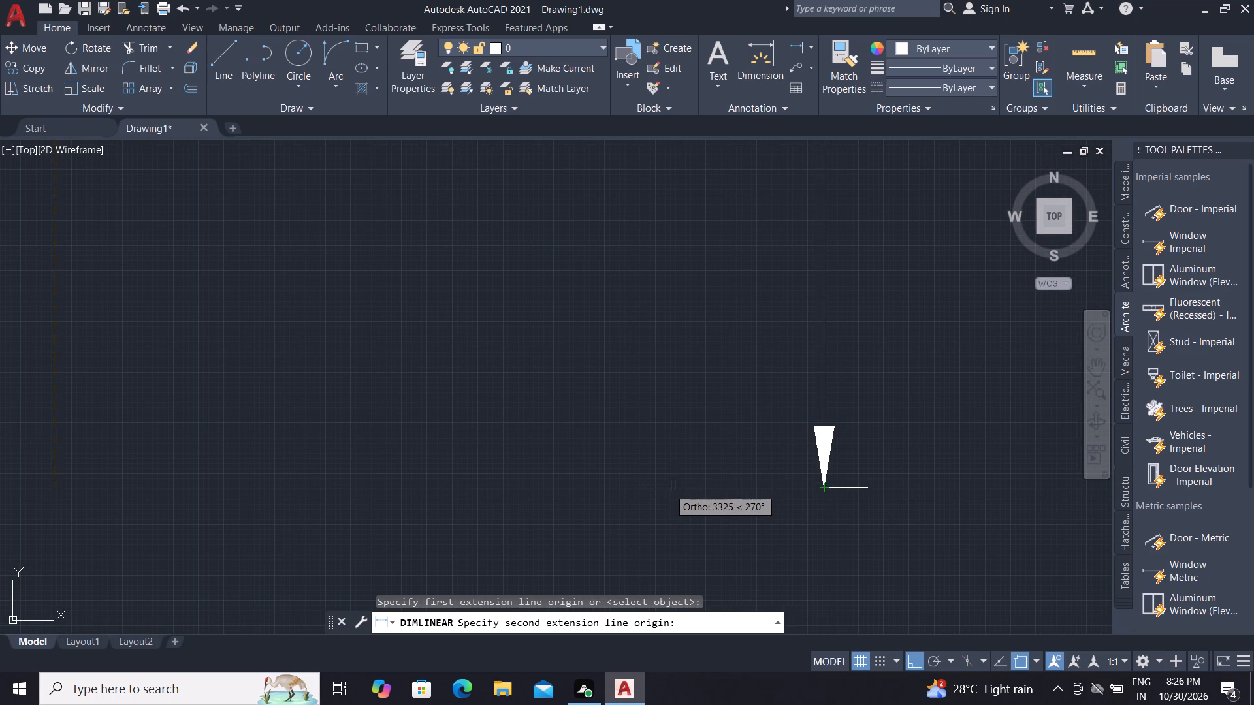
left_click(824, 490)
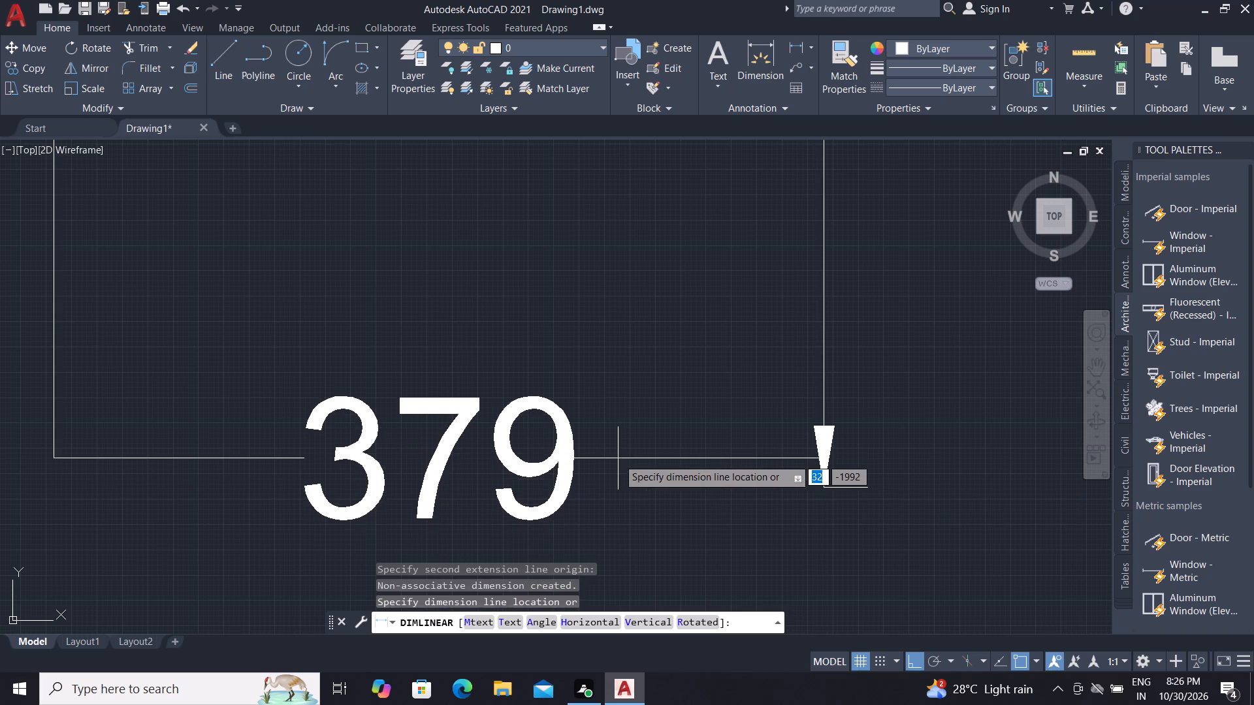
scroll(276, 451, "down", 4)
left_click(283, 458)
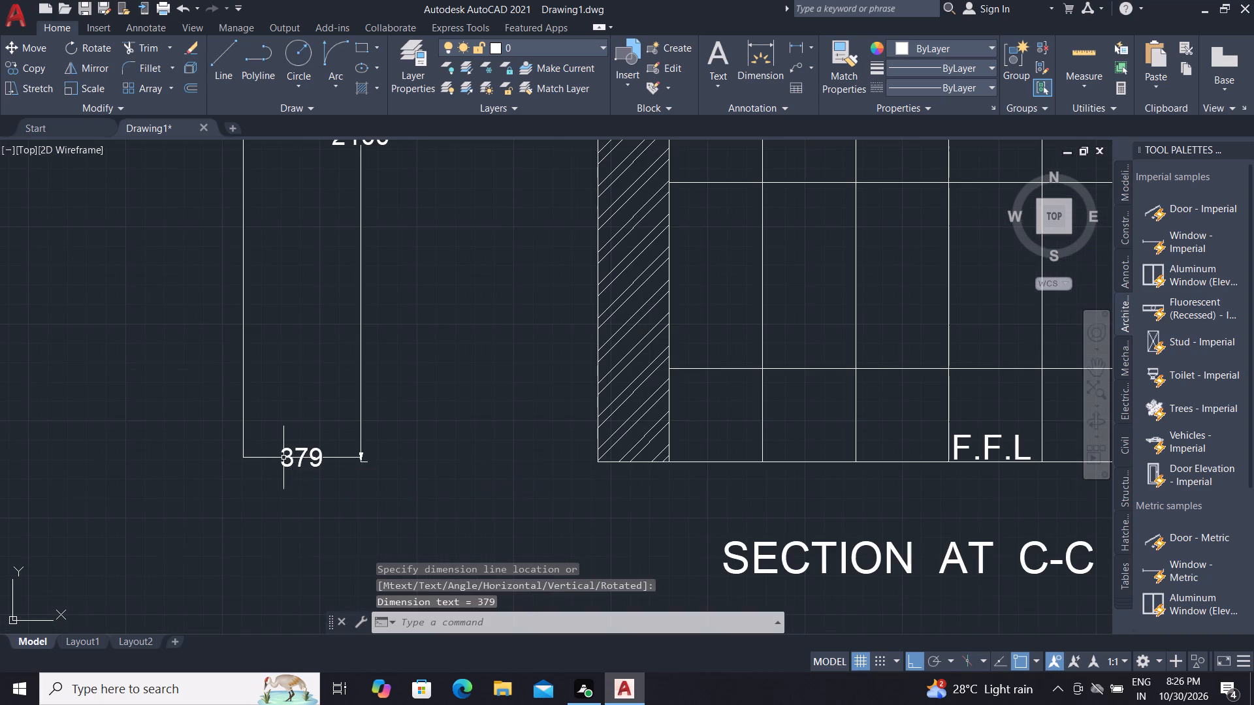
Delete the misplaced horizontal 379 dimension at the bottom of the dimension chain beside section C-C.
scroll(366, 497, "down", 2)
scroll(383, 480, "up", 4)
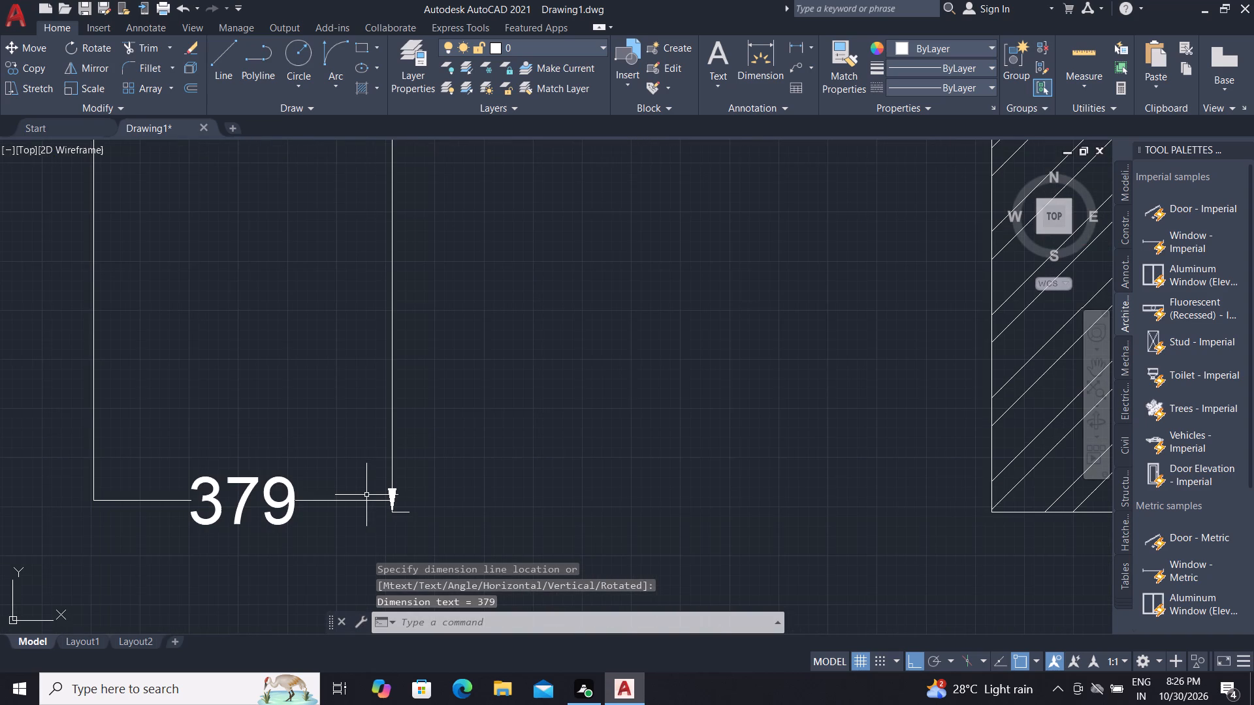
left_click(367, 503)
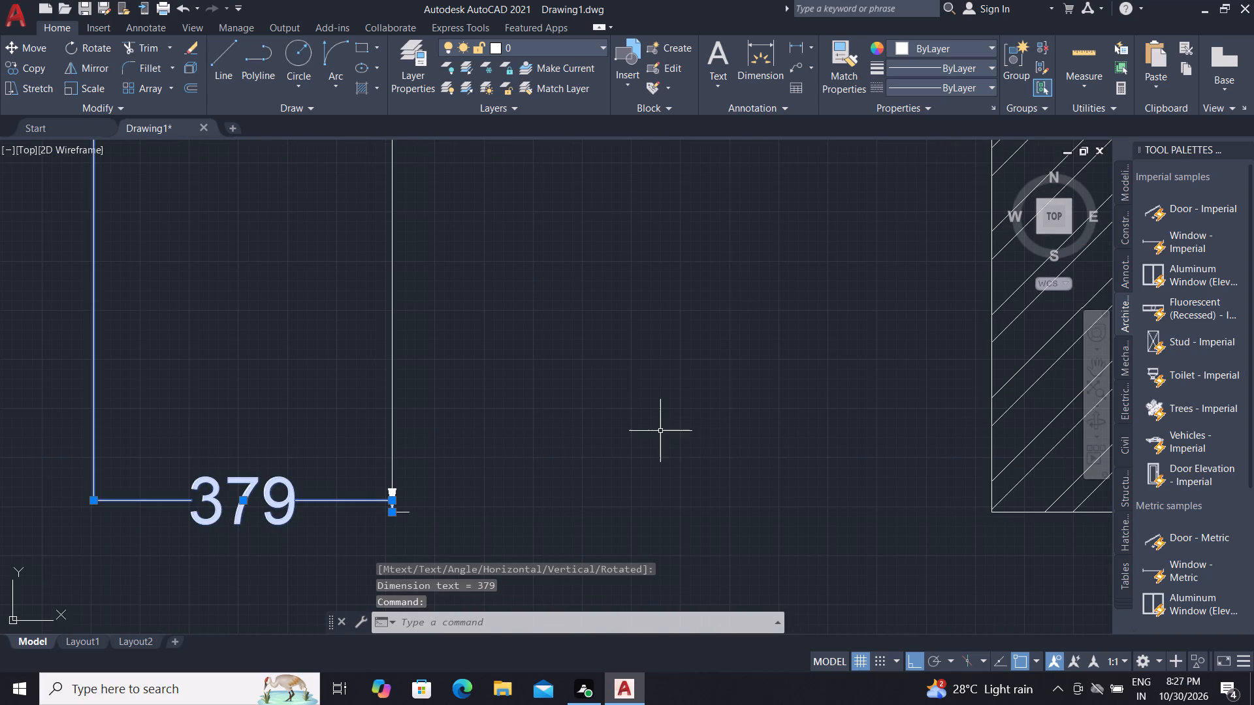
key("Delete")
Add a vertical linear dimension for the overall height from the slab top to the floor line, outside the left dimension chain.
scroll(660, 431, "down", 5)
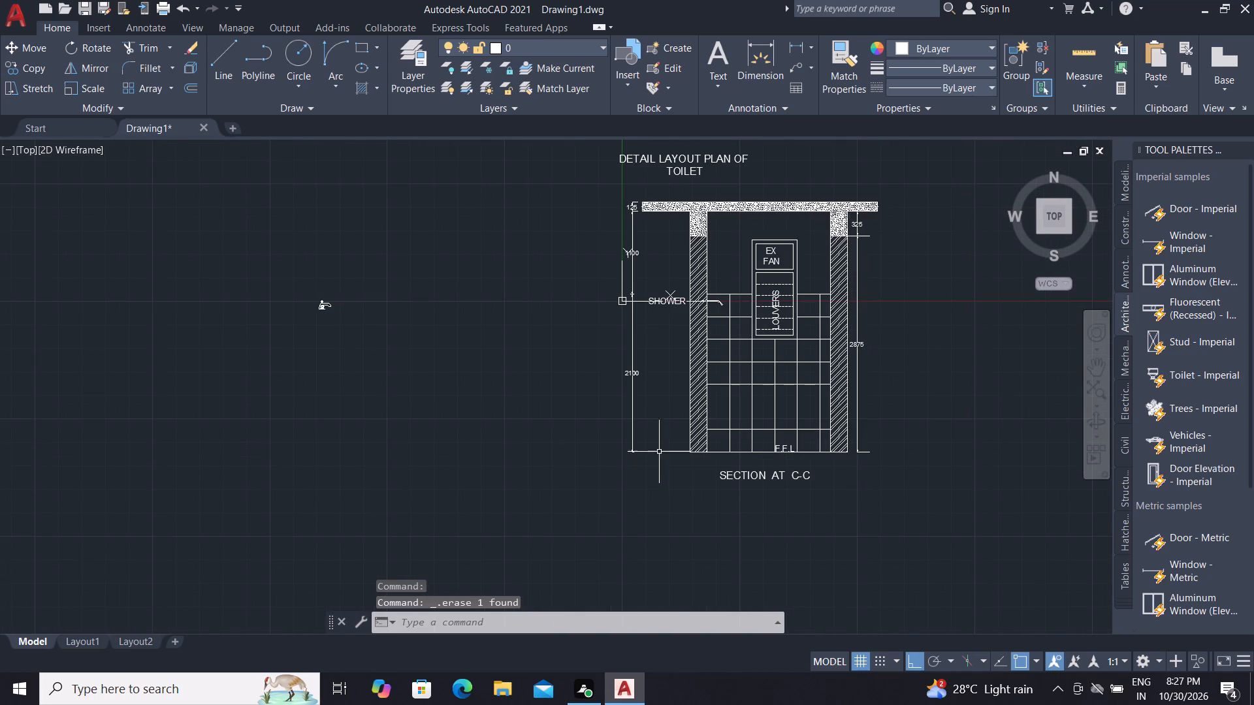
left_click(797, 44)
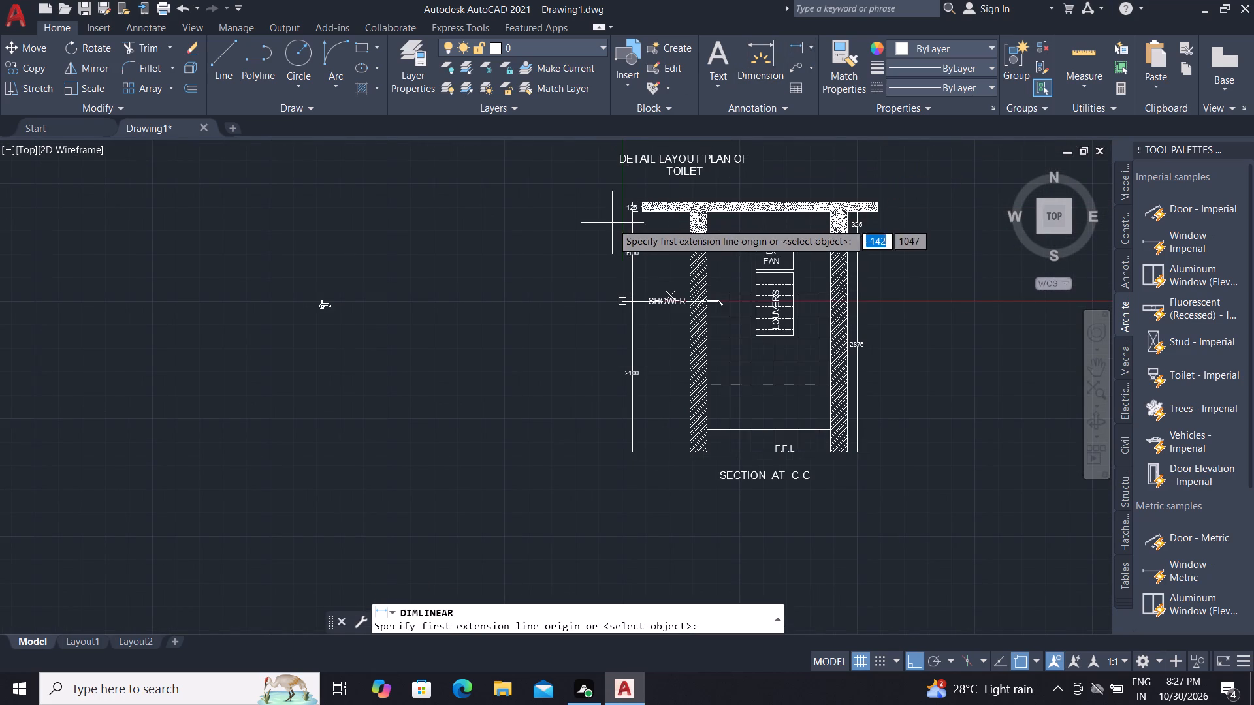
scroll(630, 206, "up", 7)
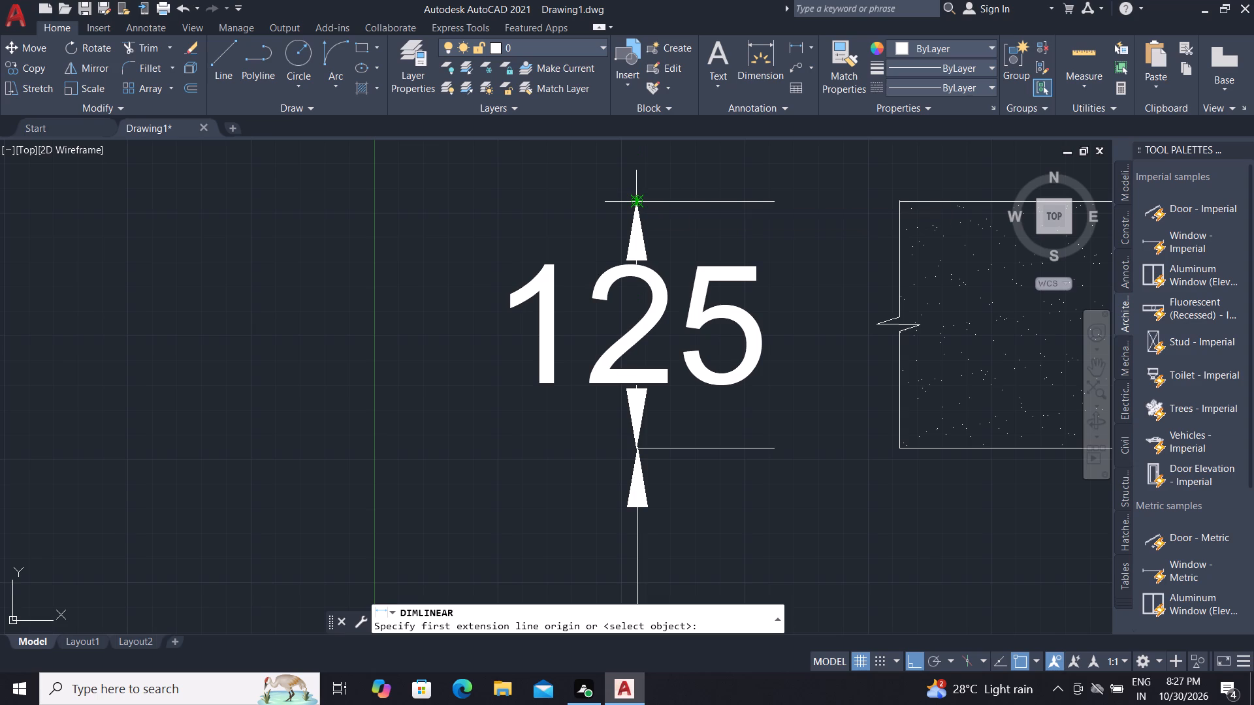
left_click(638, 198)
scroll(638, 174, "down", 3)
scroll(632, 245, "down", 2)
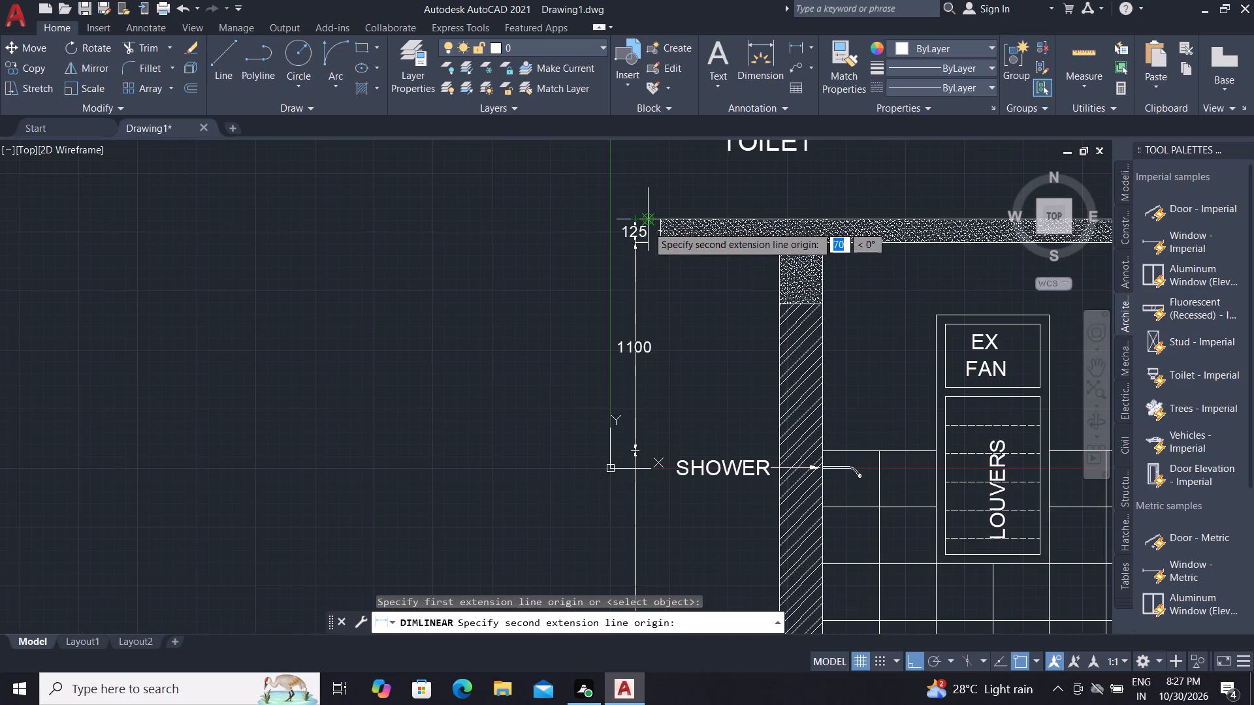
scroll(624, 398, "down", 3)
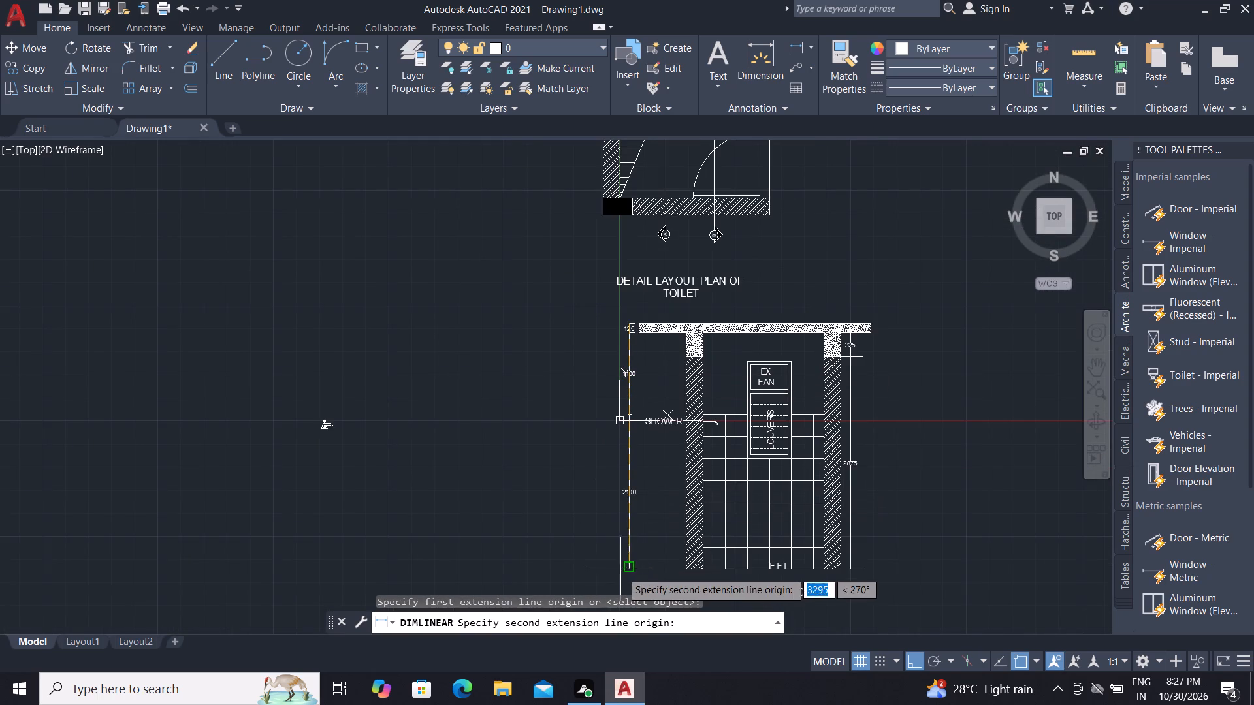
scroll(625, 575, "up", 5)
left_click(645, 537)
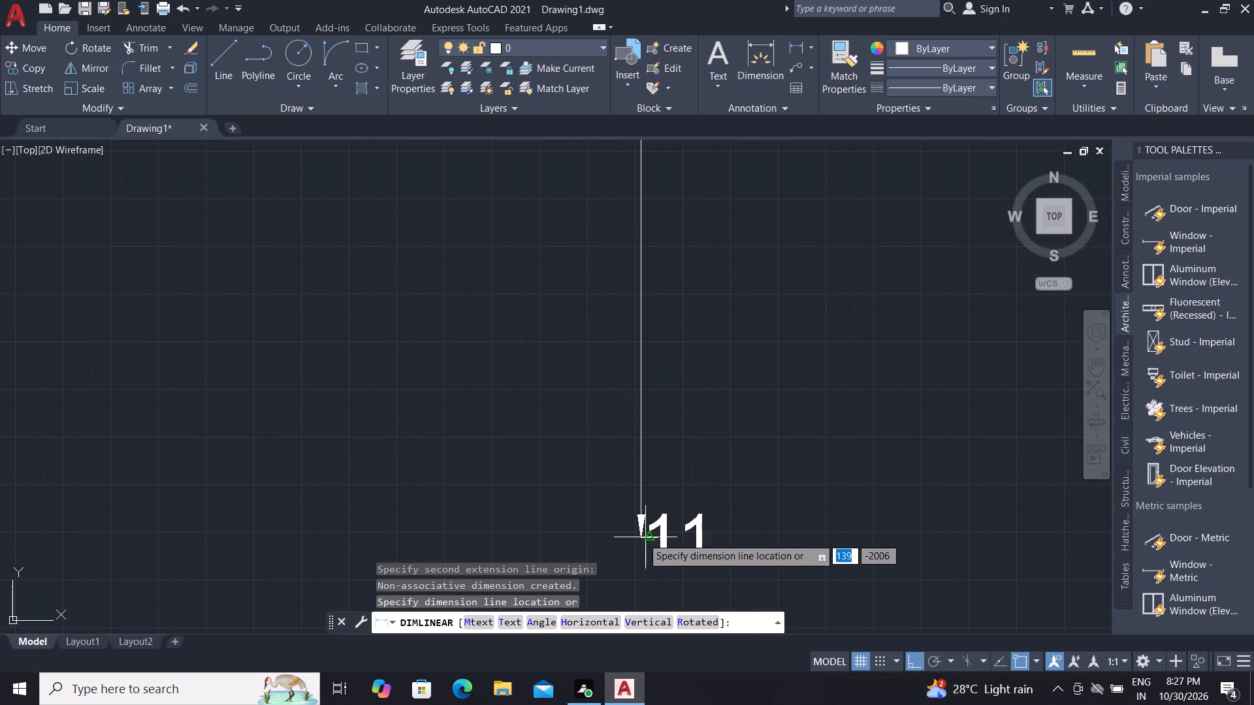
scroll(412, 527, "down", 5)
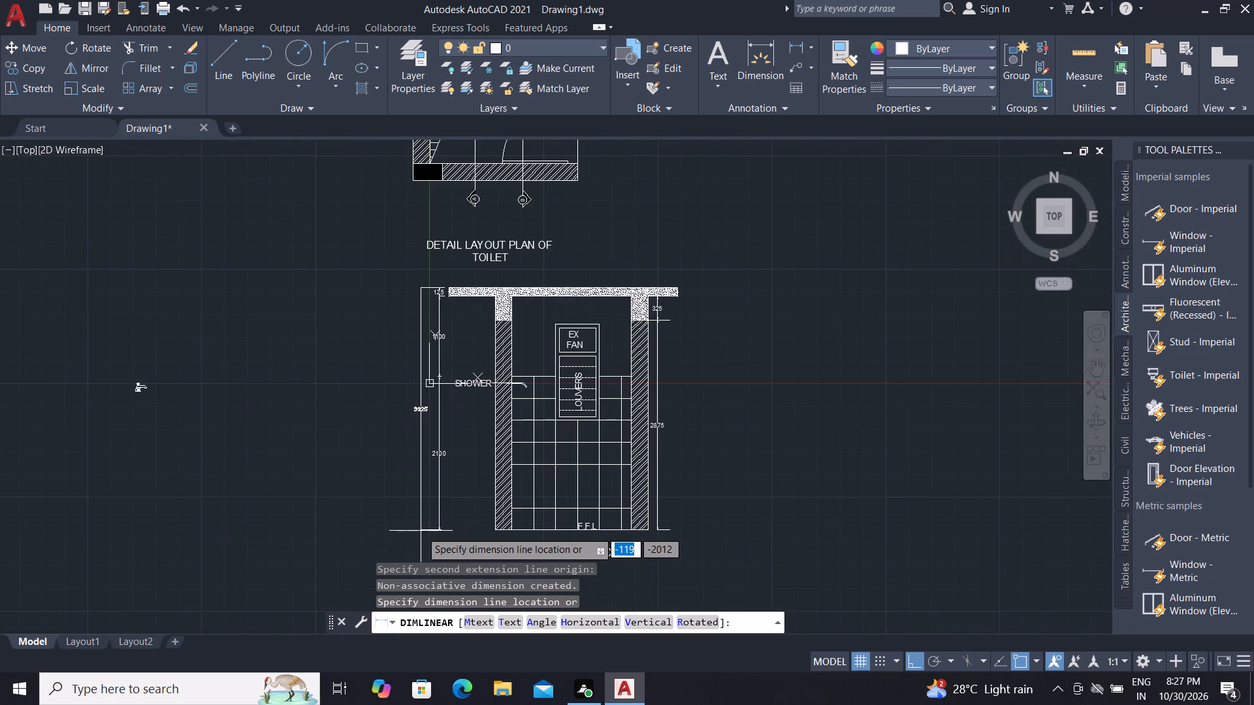
scroll(415, 520, "up", 2)
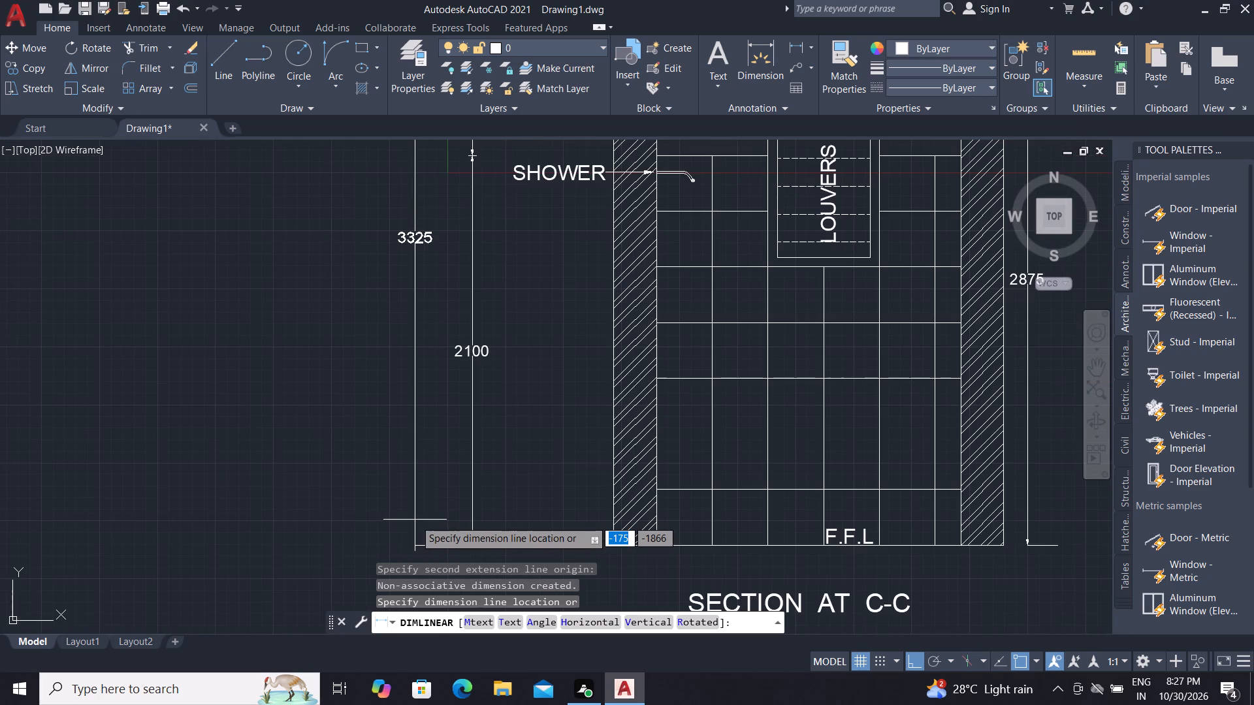
left_click(410, 516)
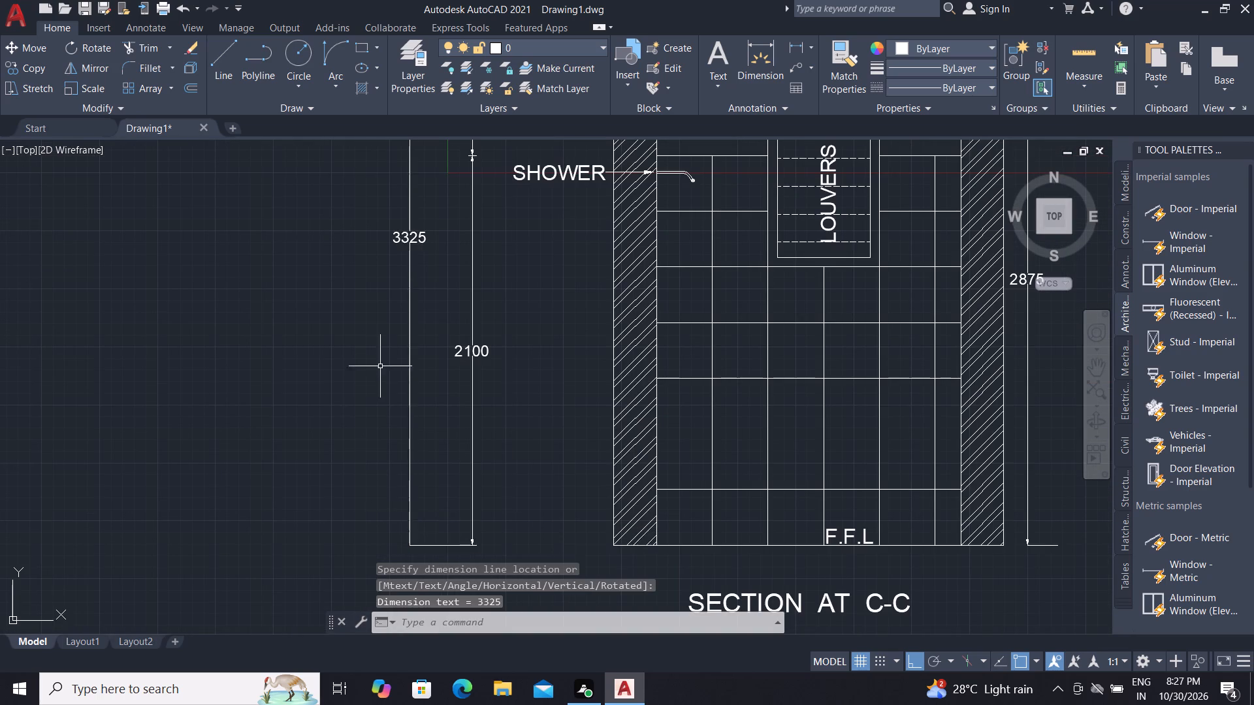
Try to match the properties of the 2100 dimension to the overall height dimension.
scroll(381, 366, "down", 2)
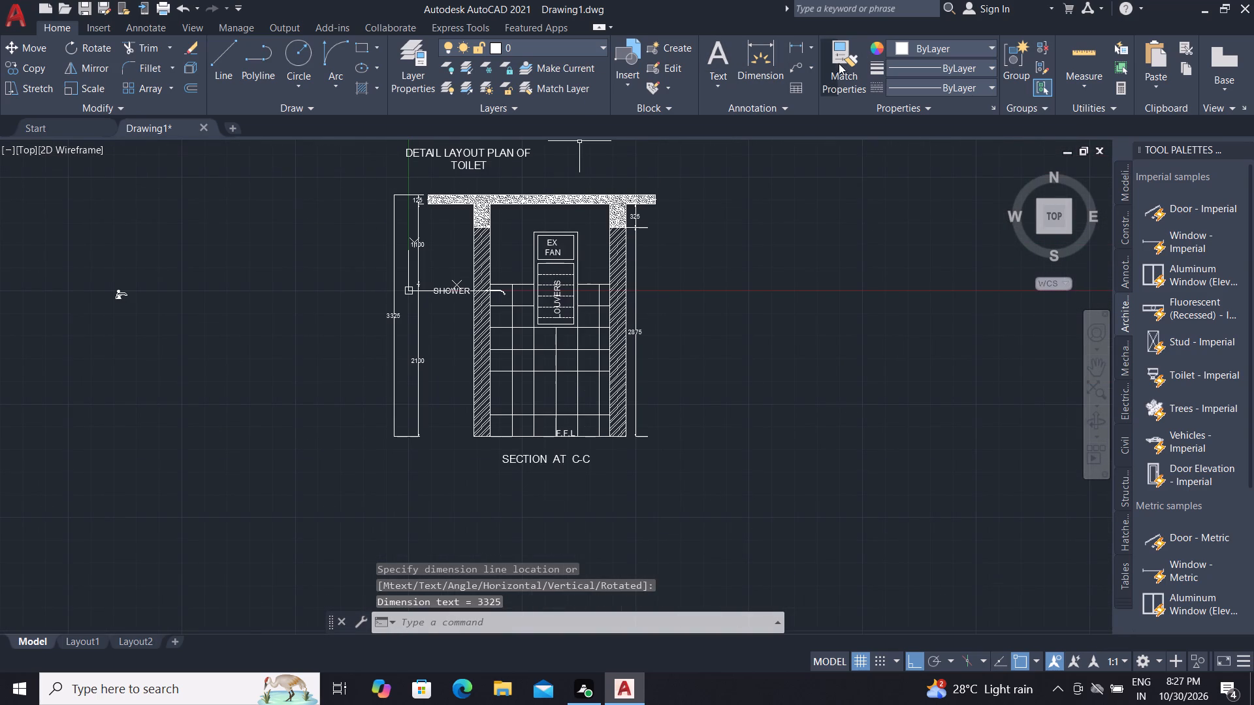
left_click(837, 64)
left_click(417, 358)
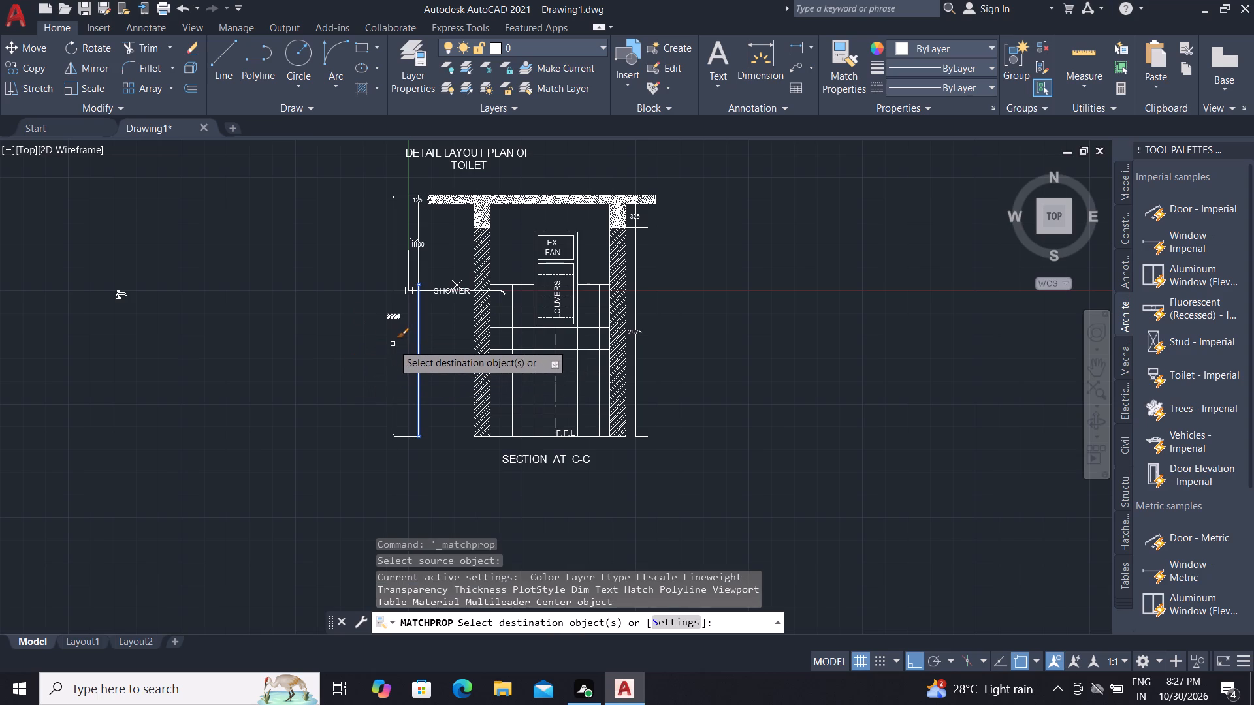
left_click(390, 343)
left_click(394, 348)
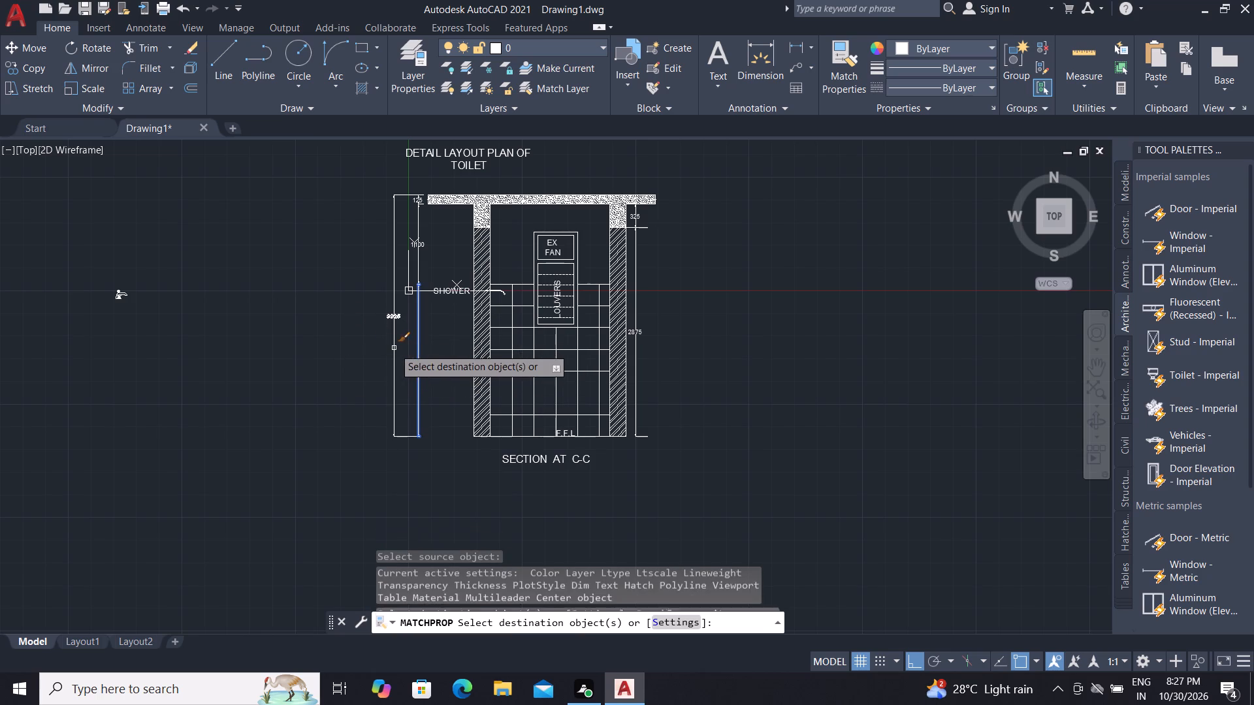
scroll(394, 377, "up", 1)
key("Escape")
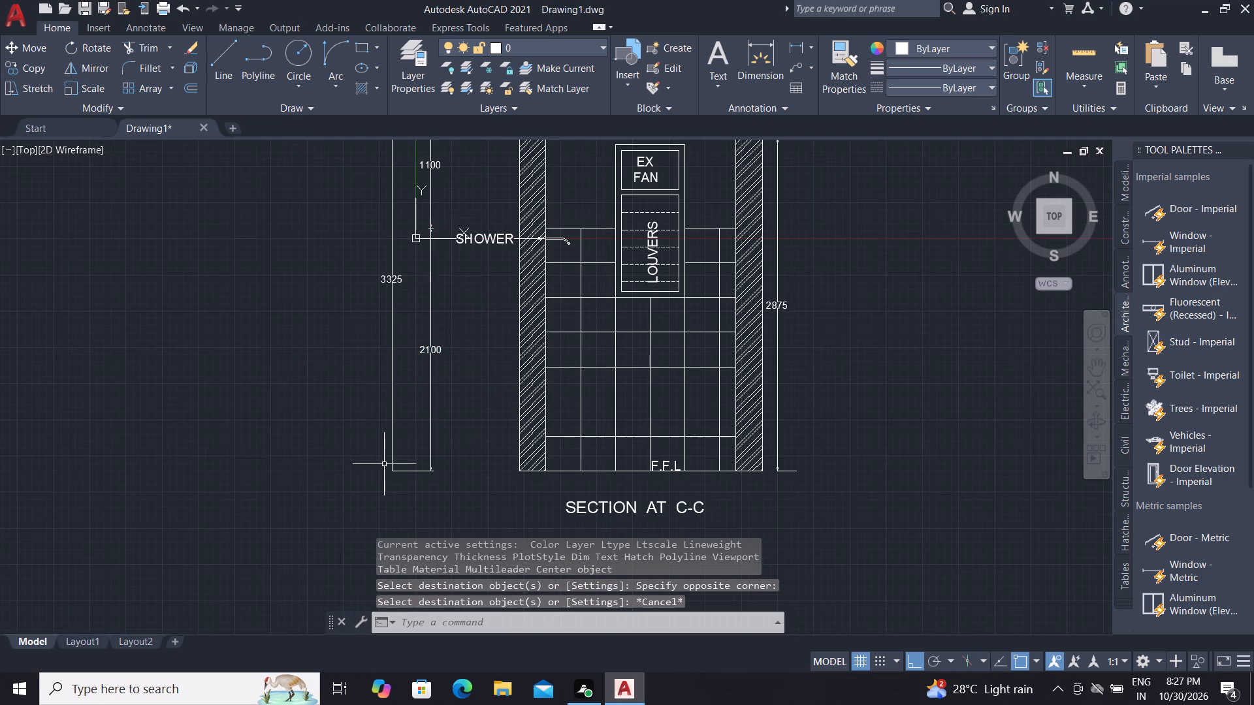
Start a line outline in the empty space right of section C-C with a 3325 vertical segment drawn downwards.
scroll(386, 469, "down", 4)
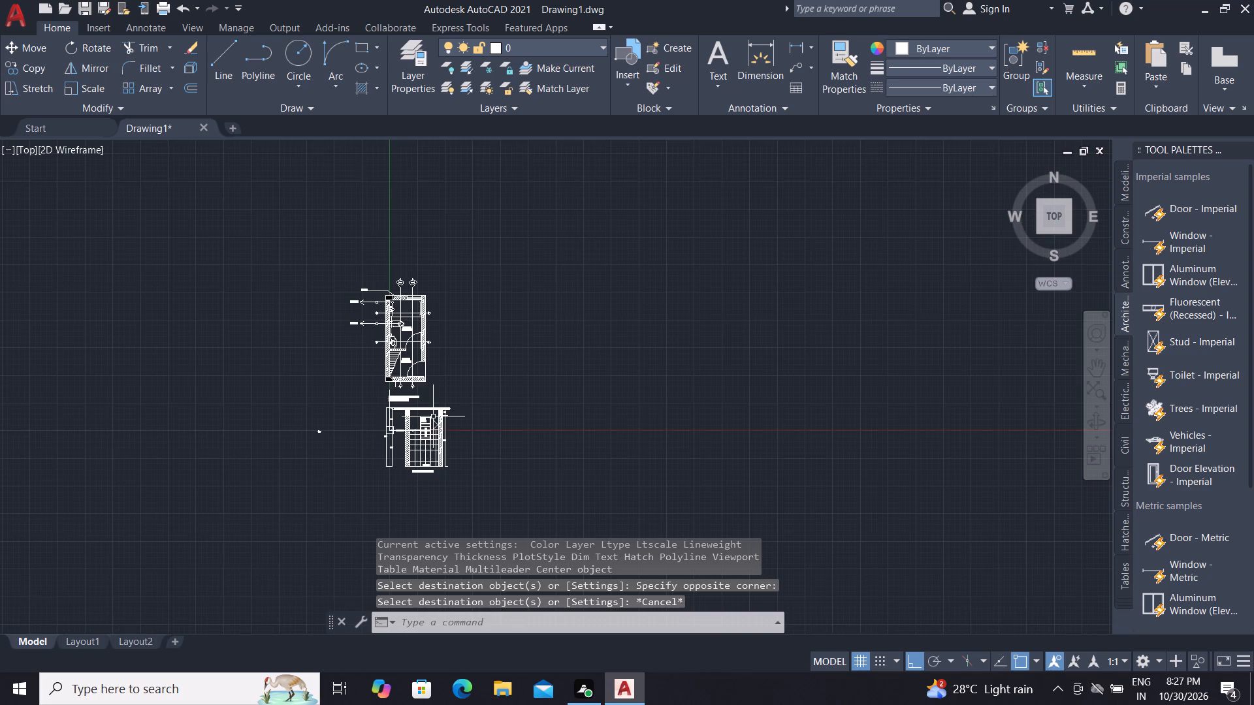
scroll(434, 418, "up", 2)
middle_click_drag(428, 411, 417, 424)
middle_click_drag(336, 533, 193, 671)
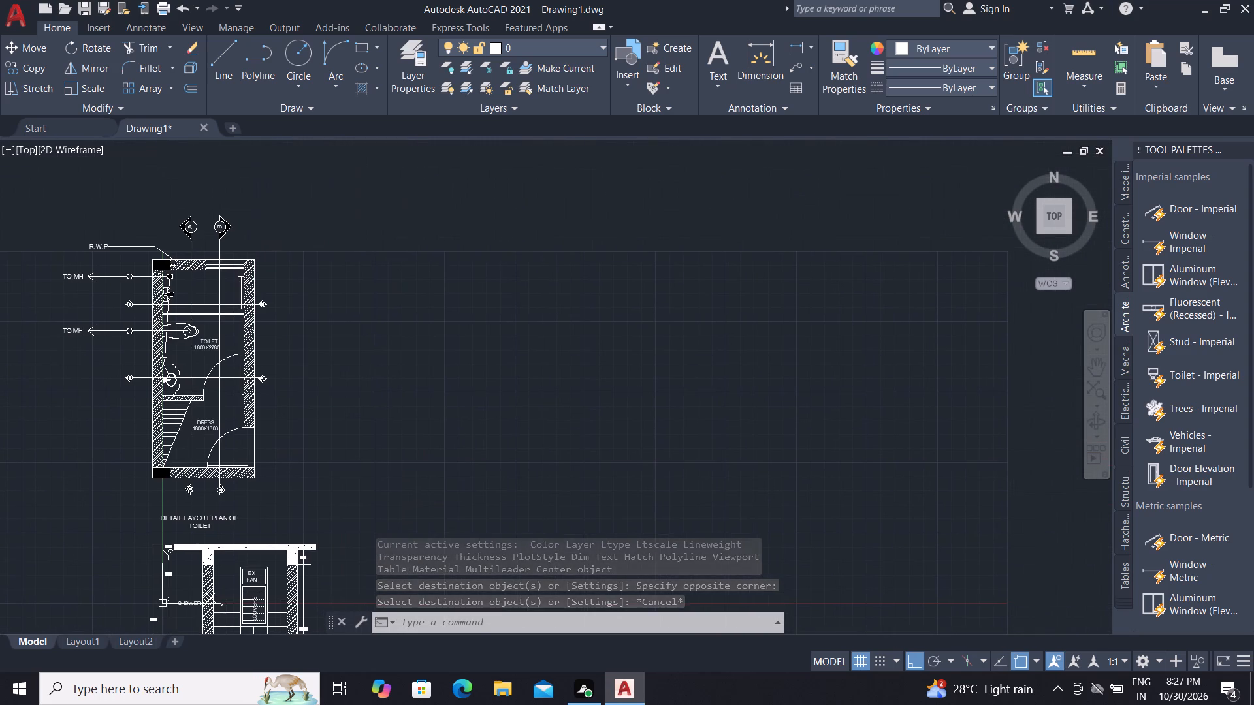
middle_click_drag(354, 322, 330, 347)
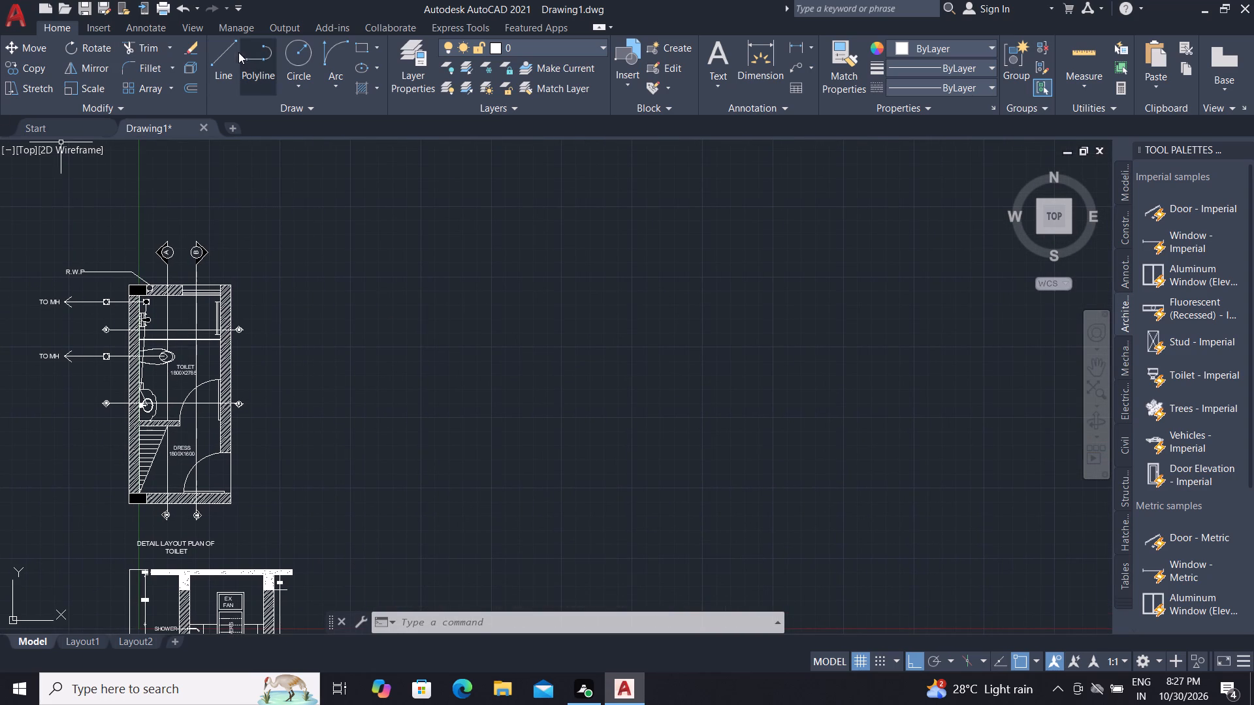
left_click(222, 51)
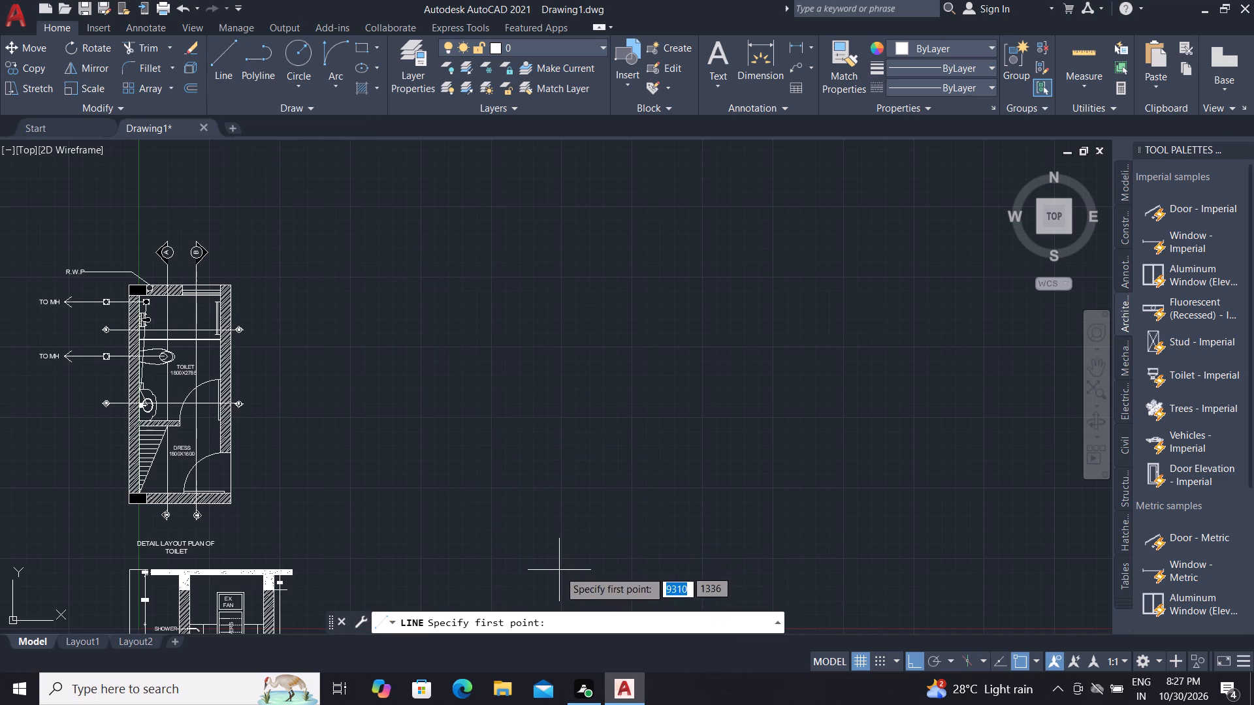
scroll(587, 631, "down", 1)
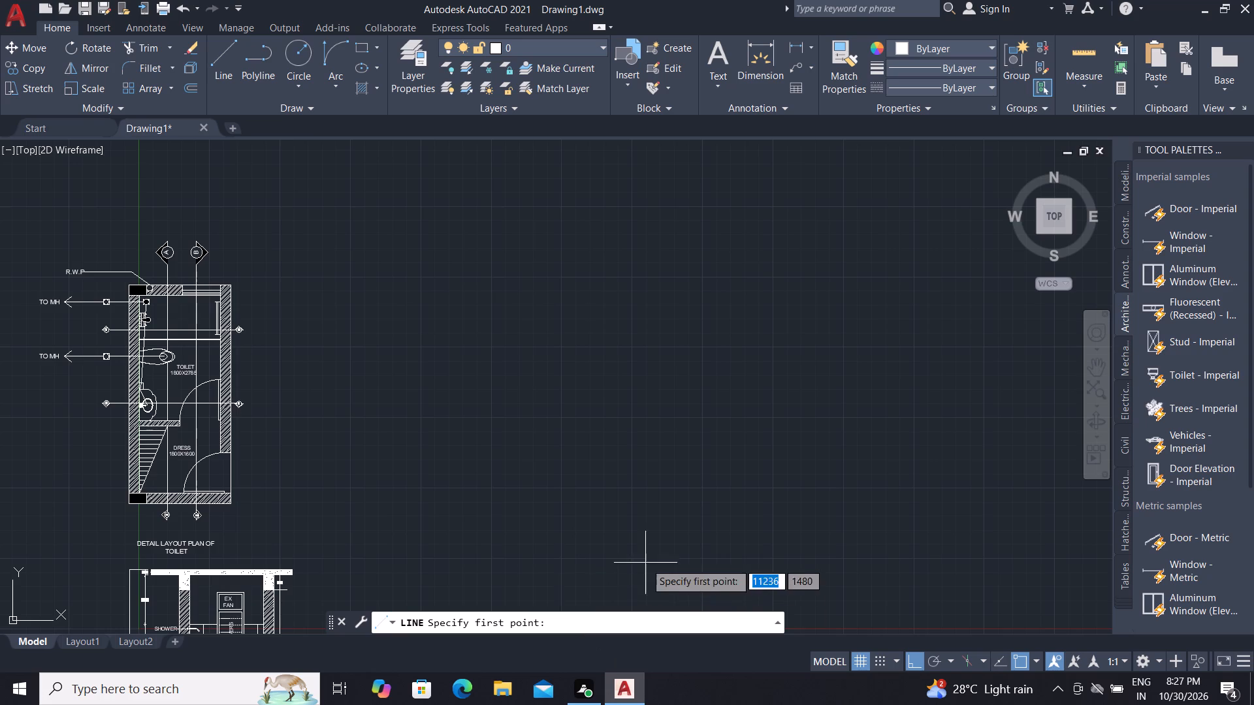
scroll(639, 545, "down", 1)
scroll(487, 365, "down", 1)
scroll(463, 516, "up", 1)
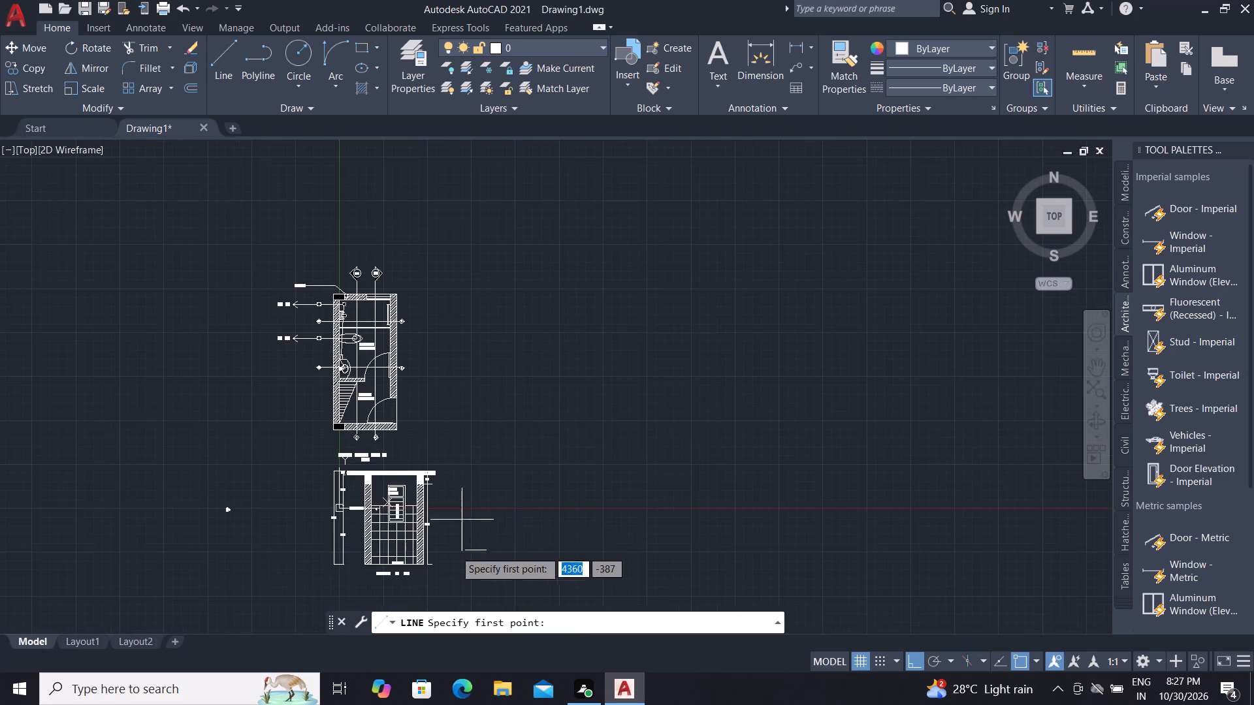
scroll(459, 574, "up", 3)
scroll(394, 578, "up", 2)
scroll(483, 565, "down", 3)
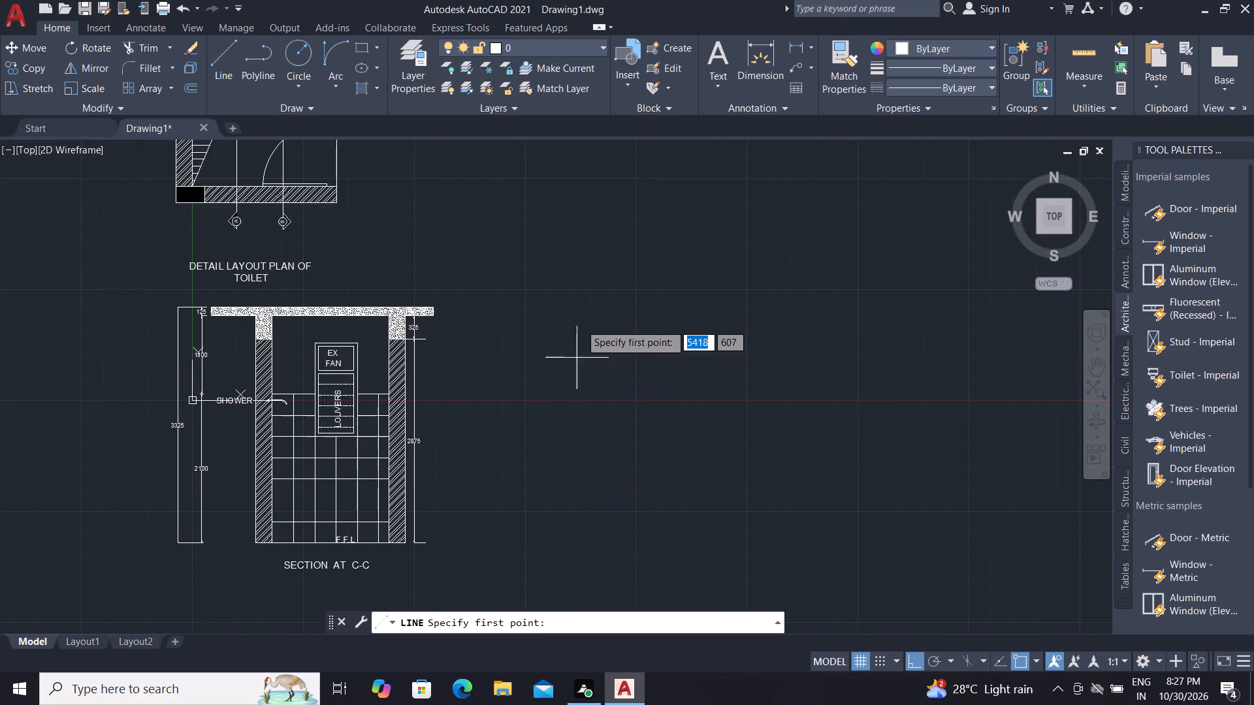
left_click(534, 300)
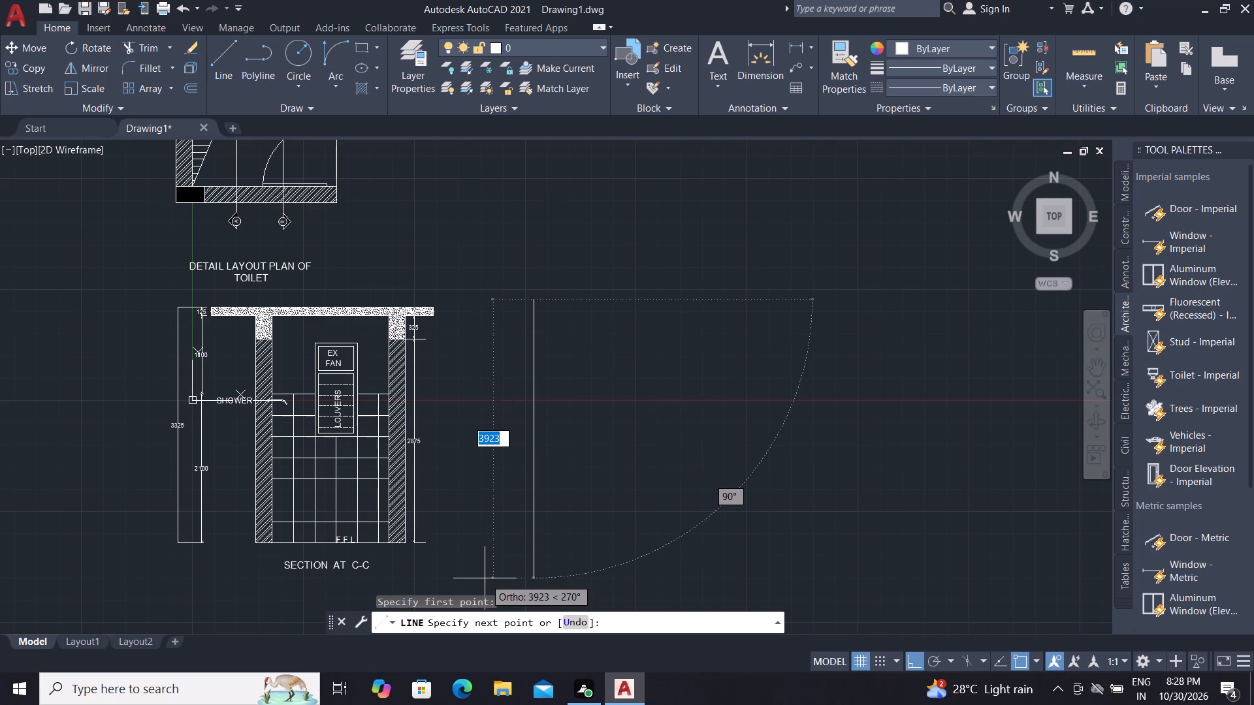
type("33")
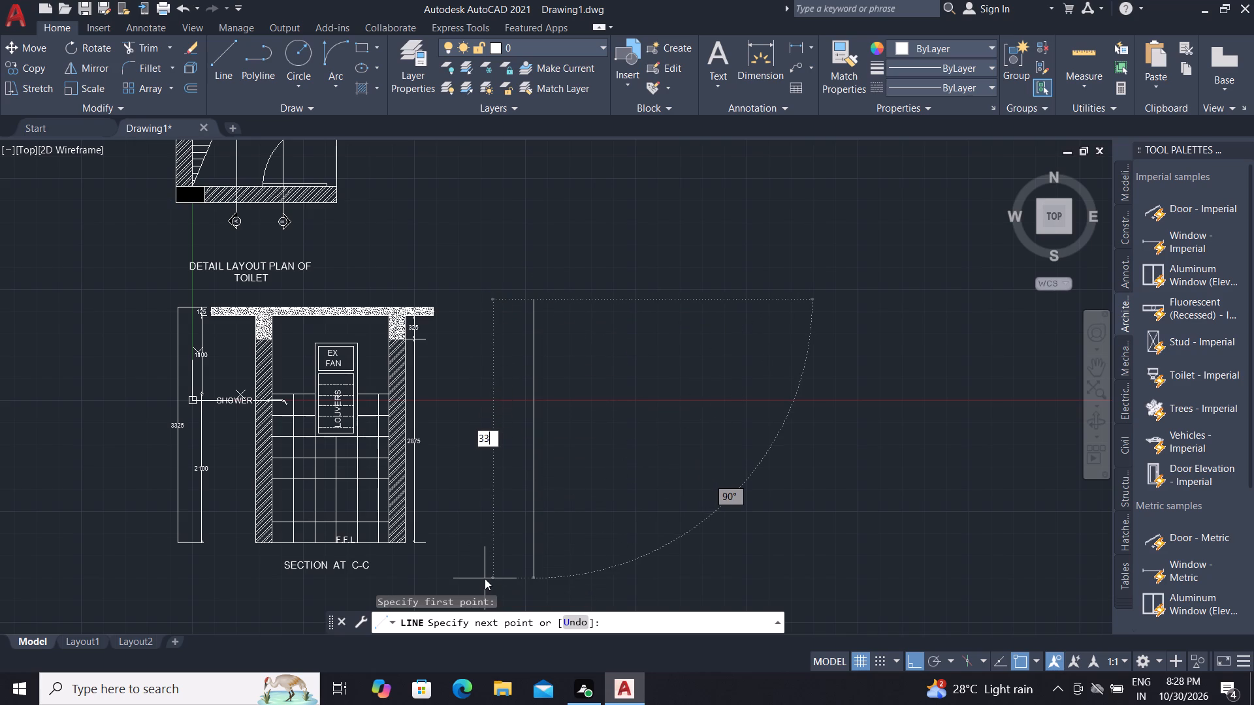
type("25")
key("space")
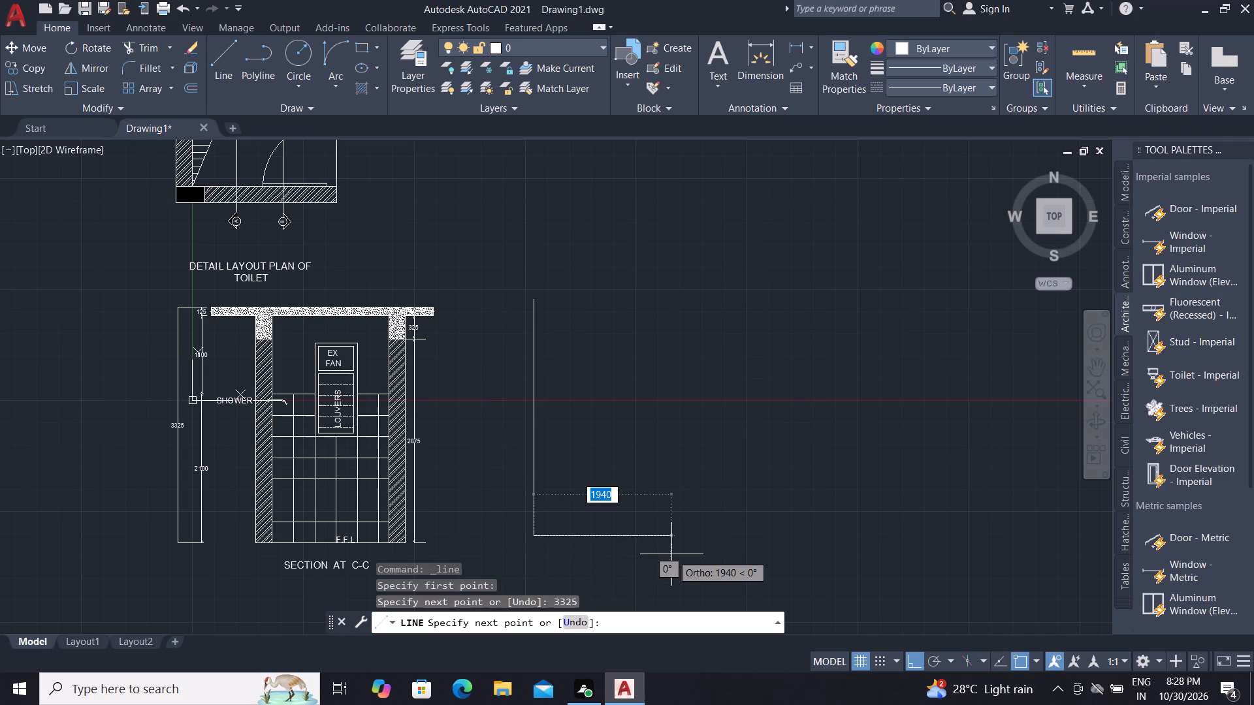
Continue the outline 2000 to the right, about 3867 straight up, and back left past the first vertical line.
key("2")
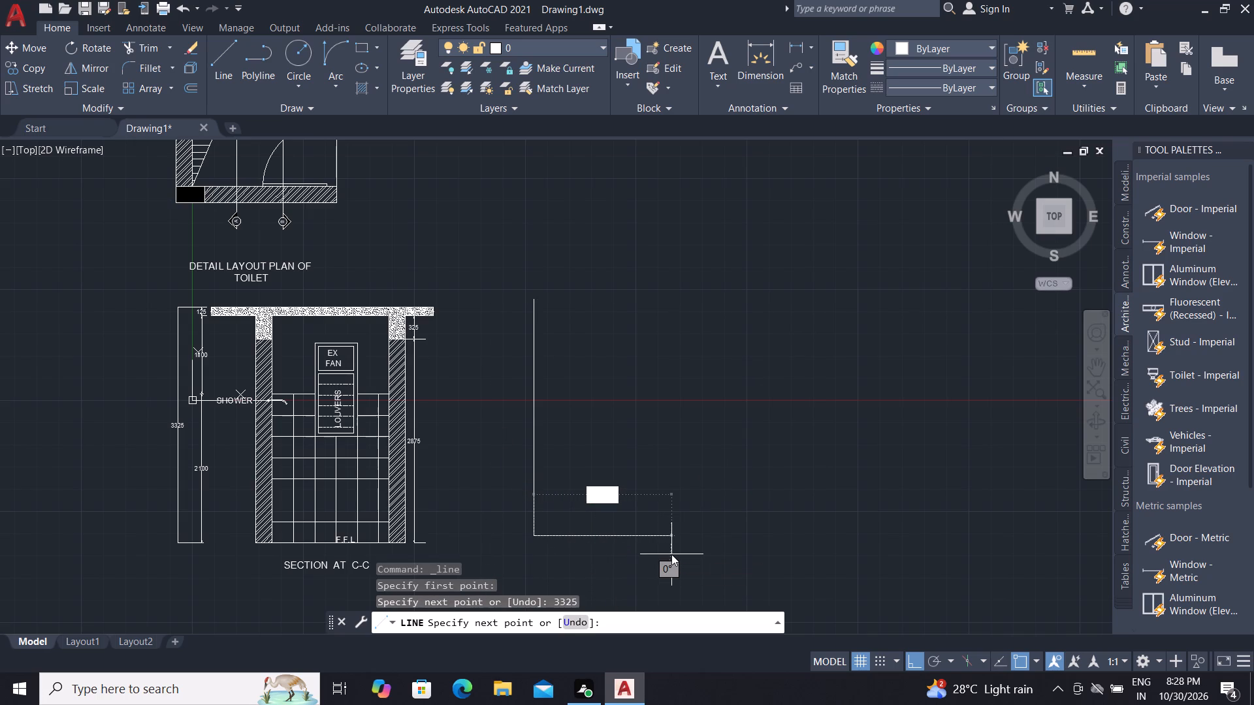
type("OO")
key("BackSpace")
key("BackSpace")
type("00")
type("0")
key("space")
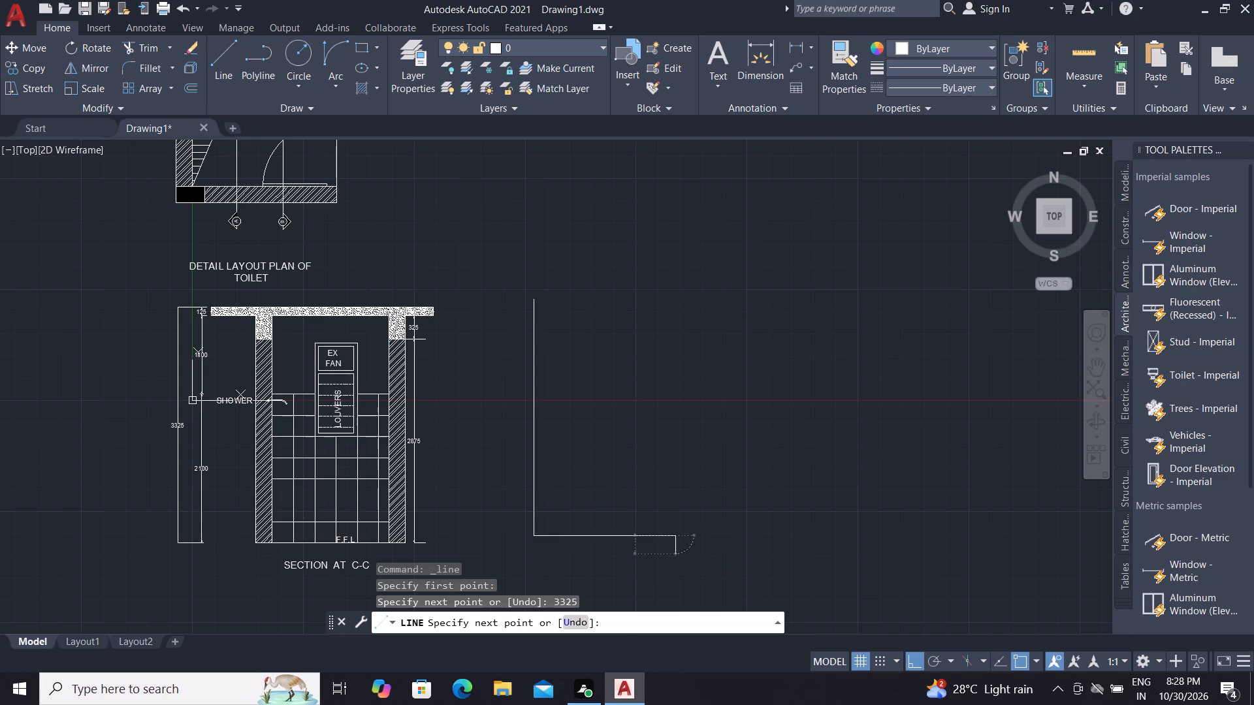
left_click(707, 261)
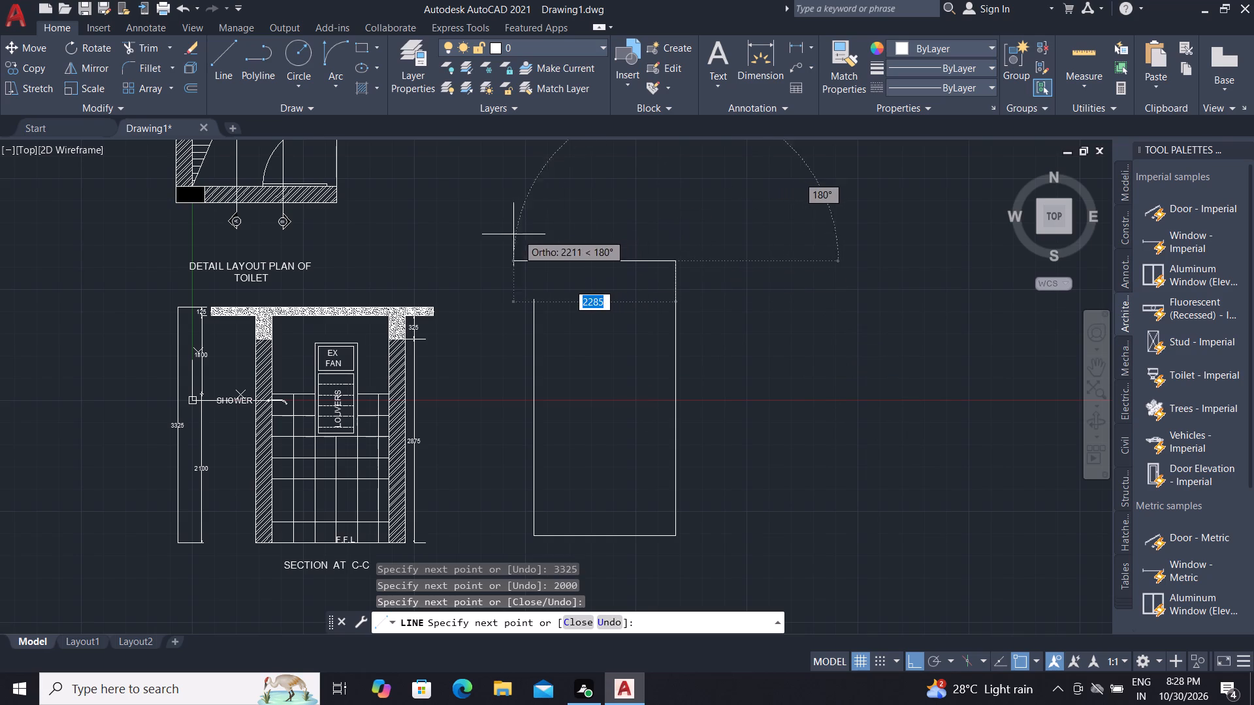
left_click(498, 243)
key("Escape")
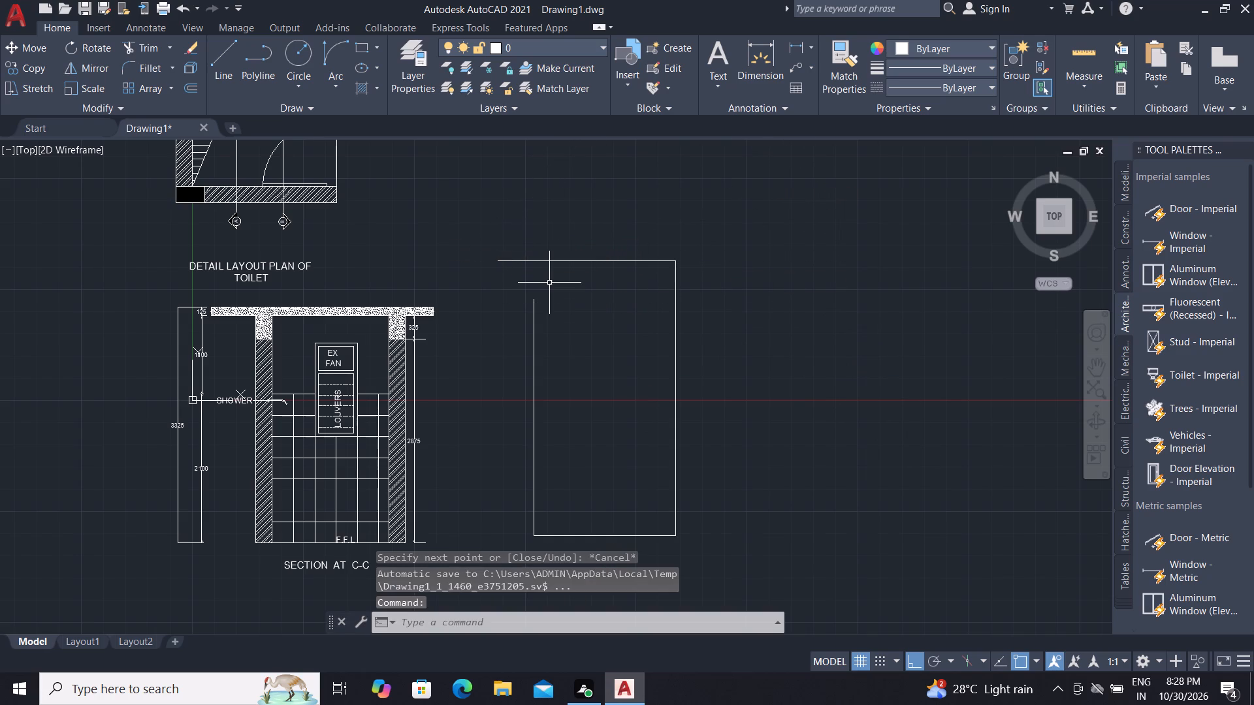
Draw a horizontal line from the top end of the 3325 line across to the opposite vertical line.
type("L")
key("space")
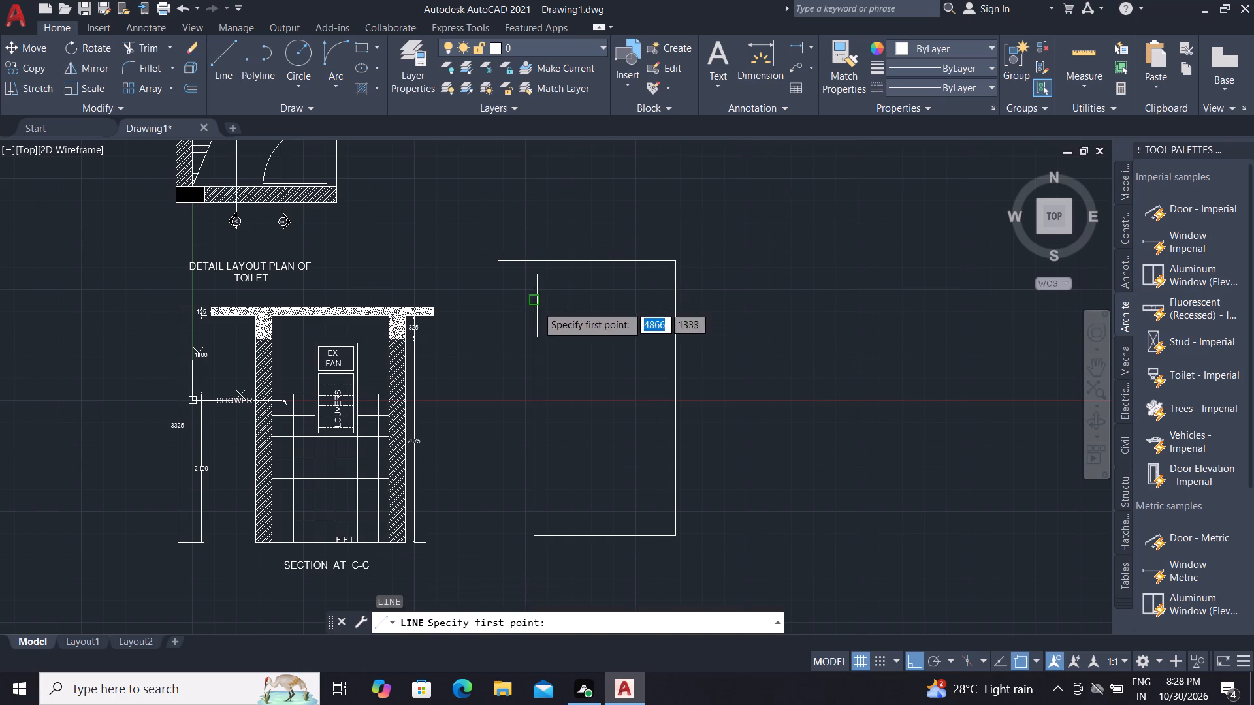
left_click(535, 298)
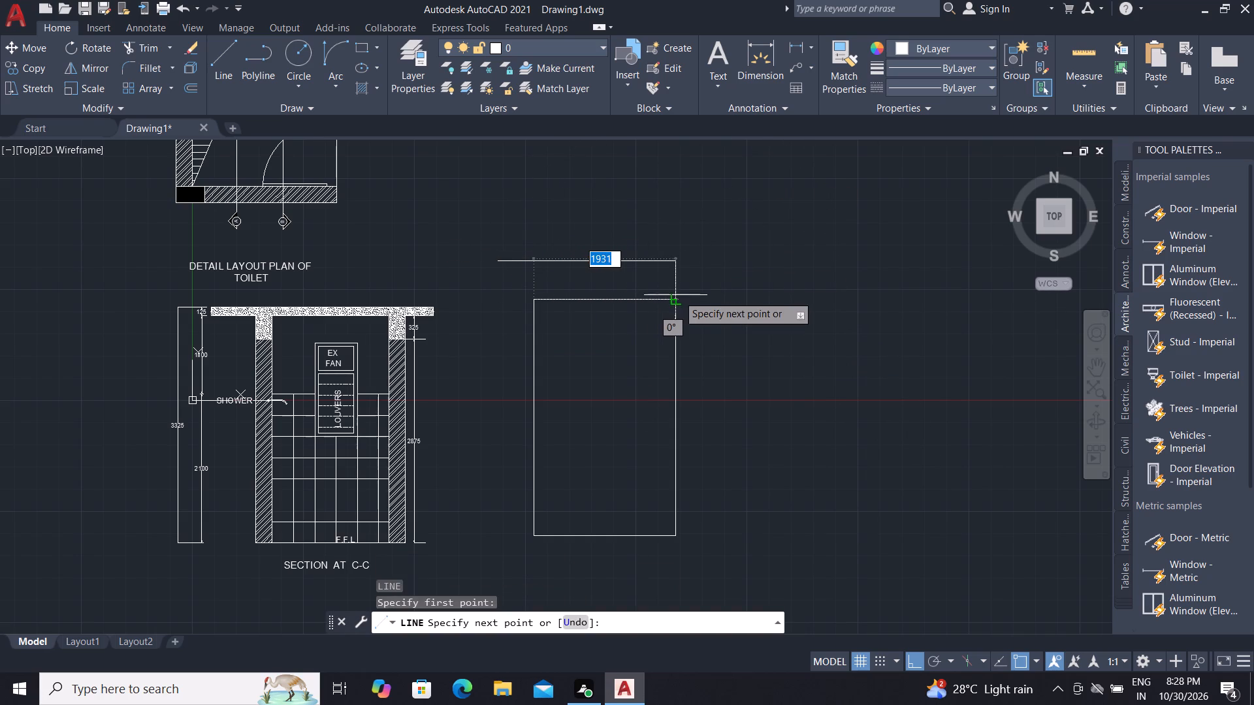
left_click(679, 296)
key("Escape")
Trim away the leftover line ends projecting above the top edge of the new section's rectangular outline.
type("TR")
key("space")
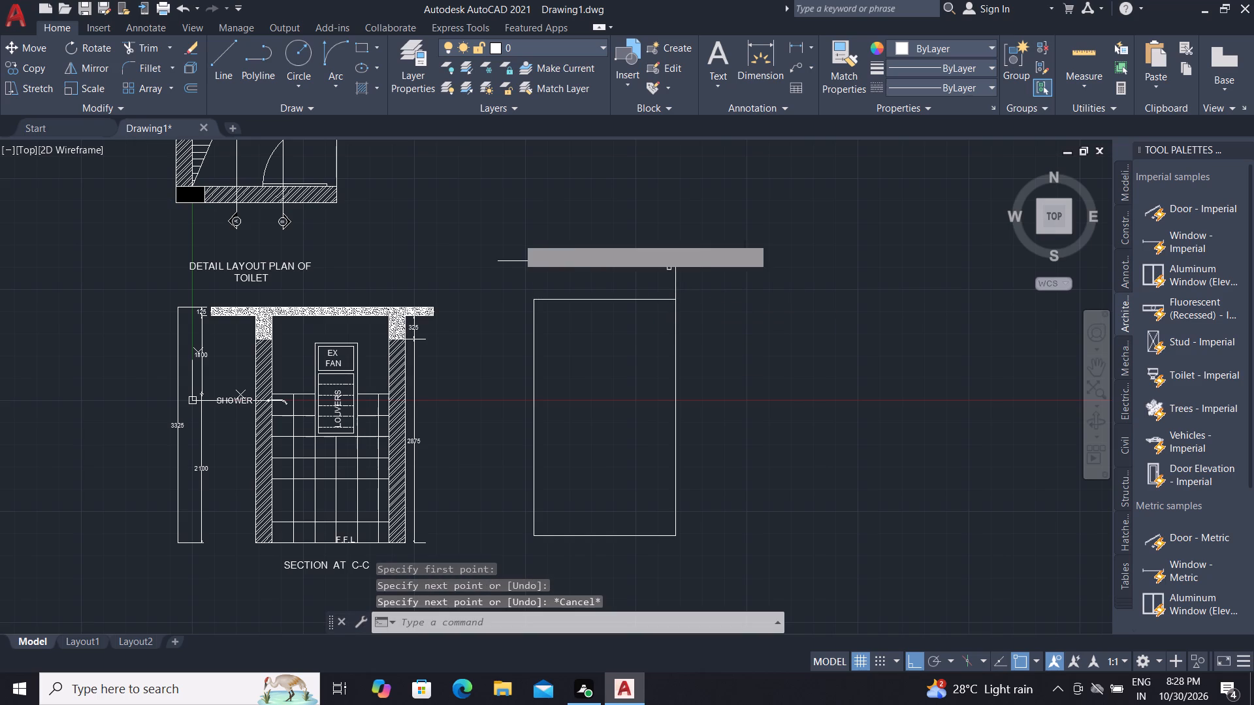
left_click(511, 227)
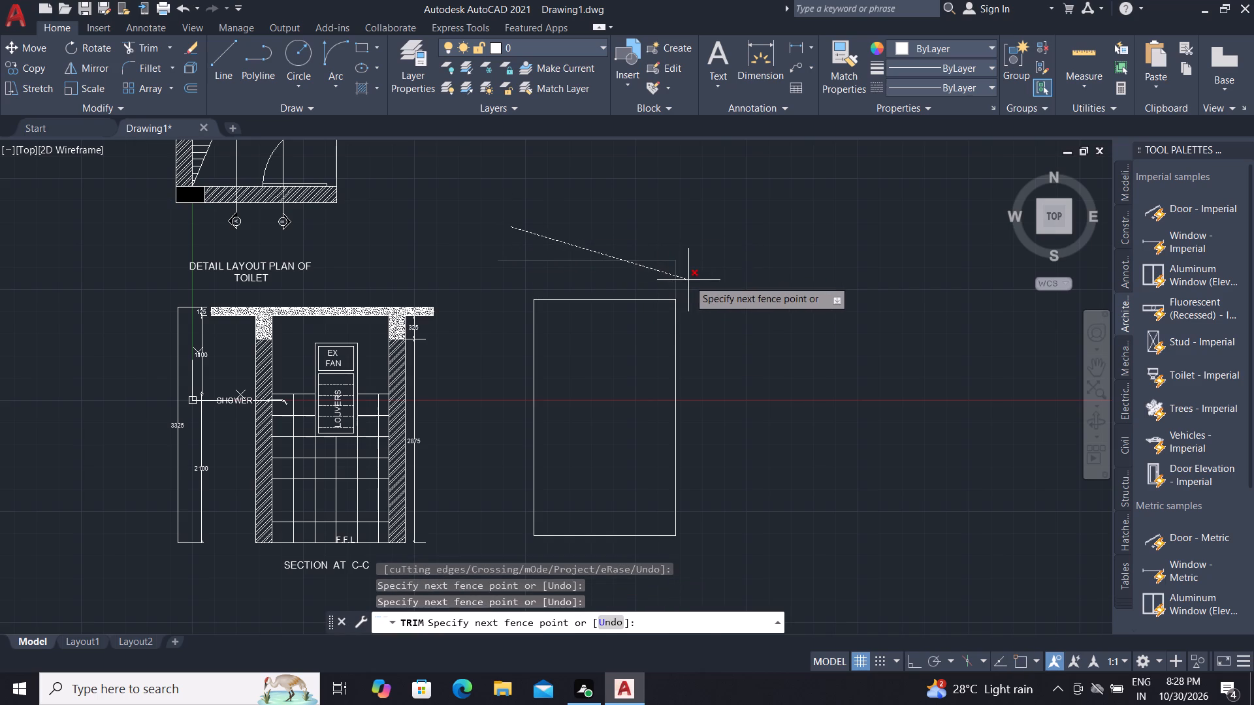
left_click(688, 280)
key("Escape")
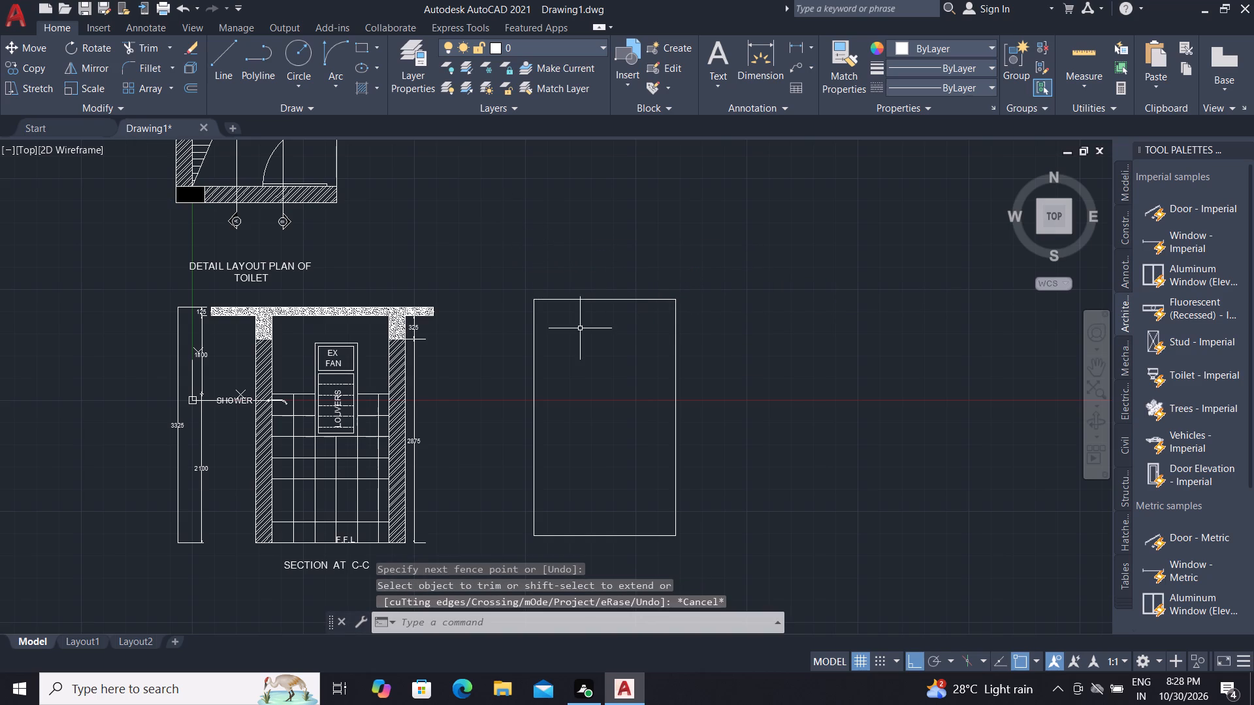
Offset the outline's top line 125 downwards for the slab thickness.
key("o")
key("space")
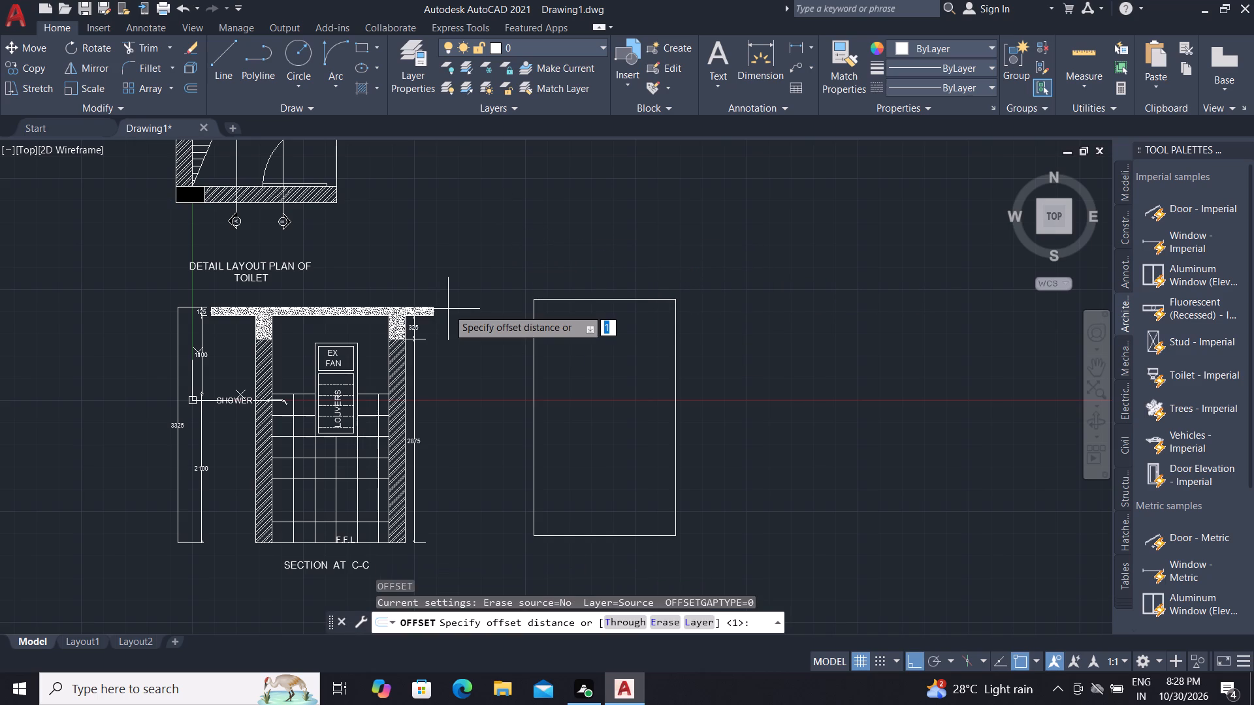
type("125")
key("space")
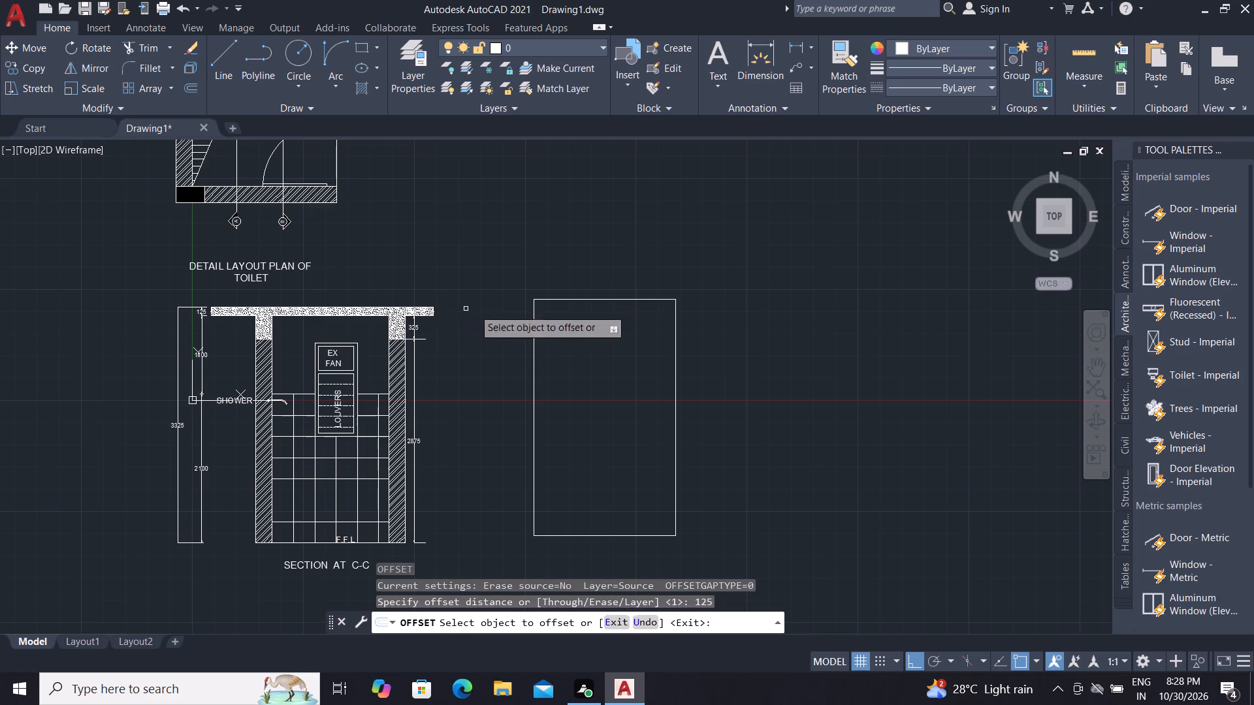
left_click(642, 300)
left_click(632, 344)
key("Escape")
Offset both vertical sides of the outline 400 outwards for the slab overhangs.
type("O")
key("space")
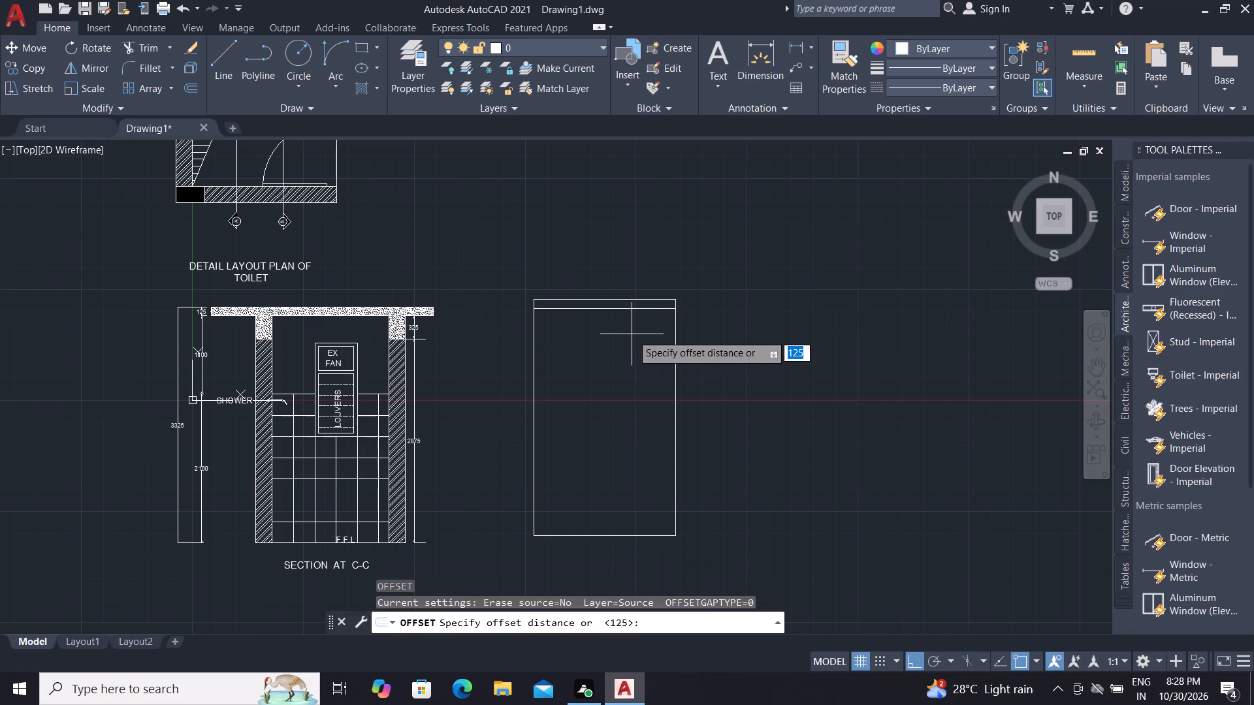
type("400")
key("space")
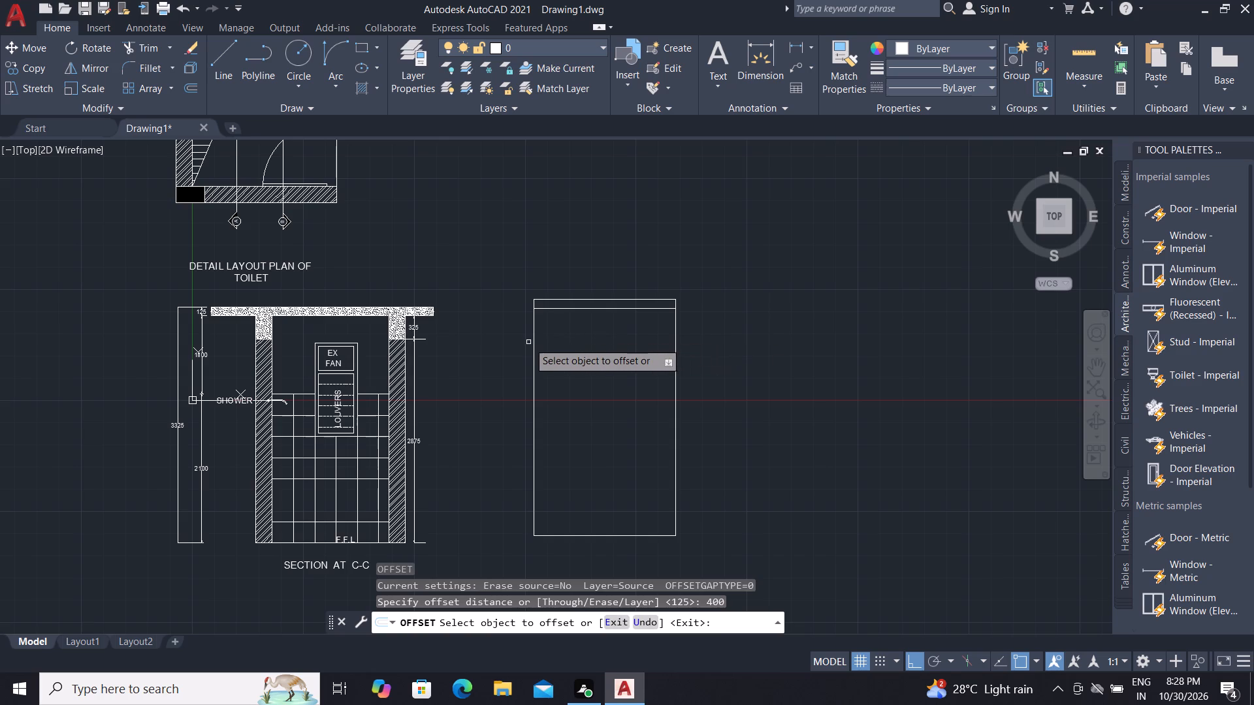
left_click(534, 343)
left_click(502, 339)
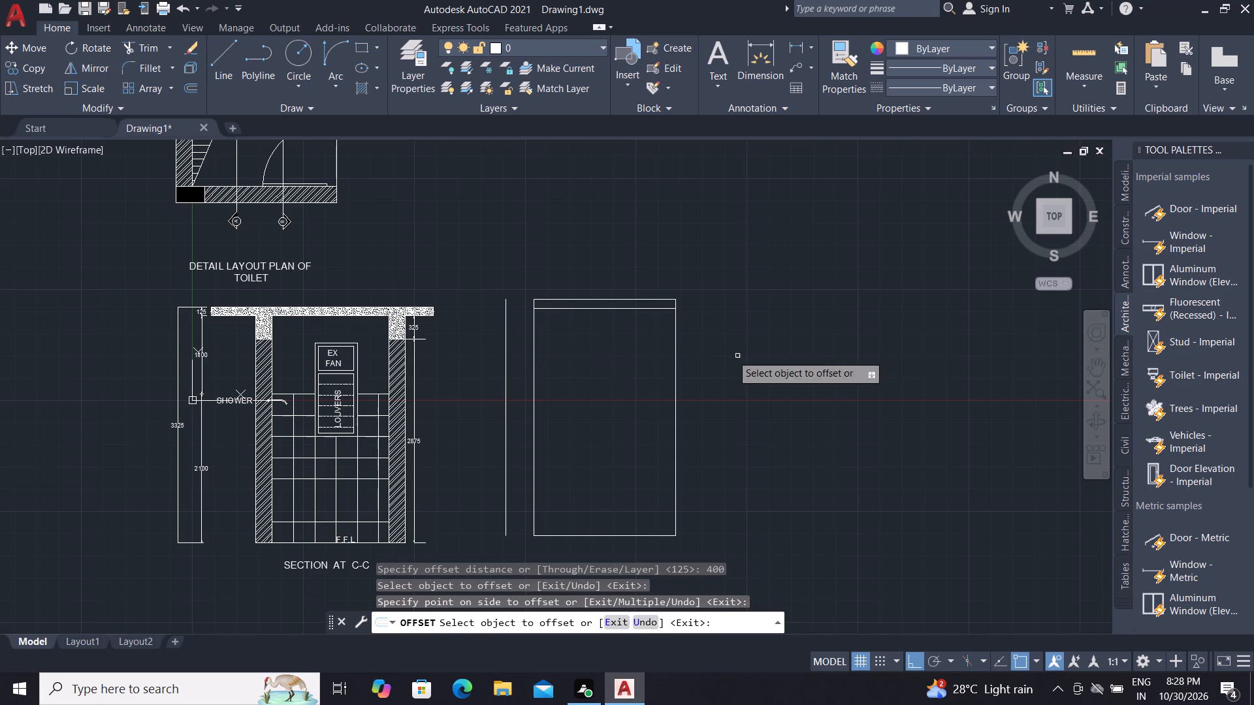
left_click(677, 349)
left_click(737, 351)
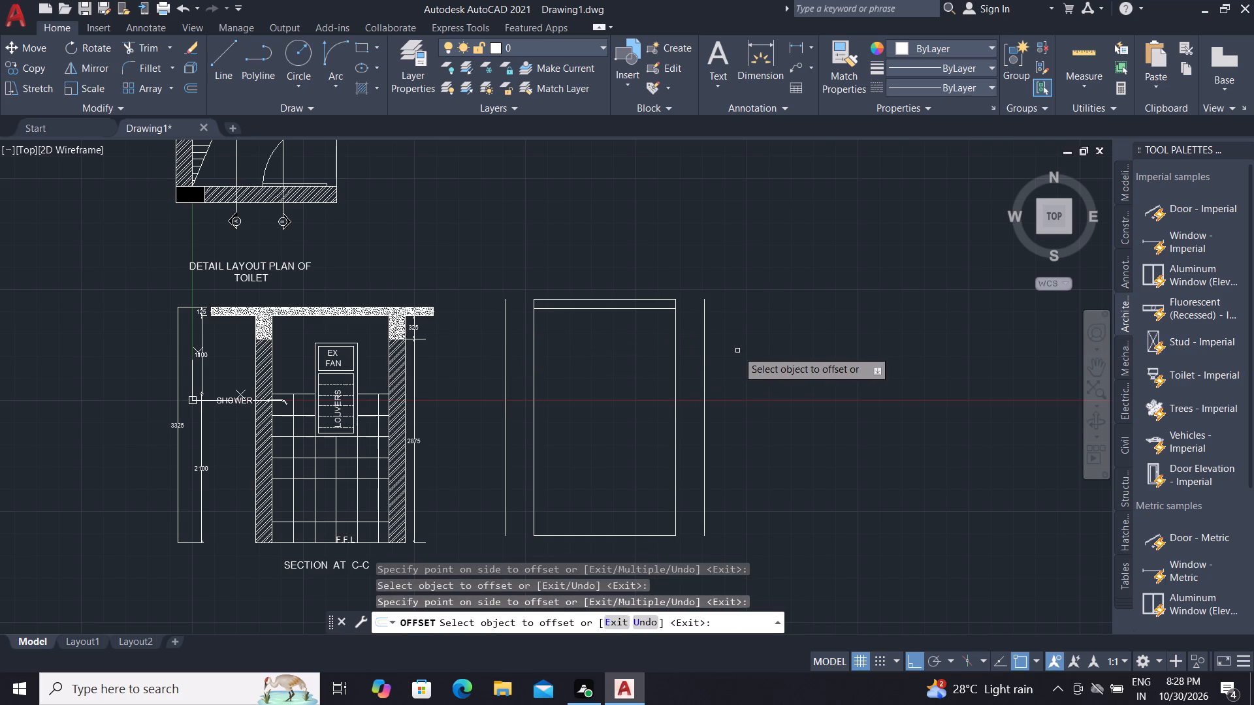
key("Escape")
Offset both vertical sides of the outline 230 inwards for the wall thickness.
key("o")
key("space")
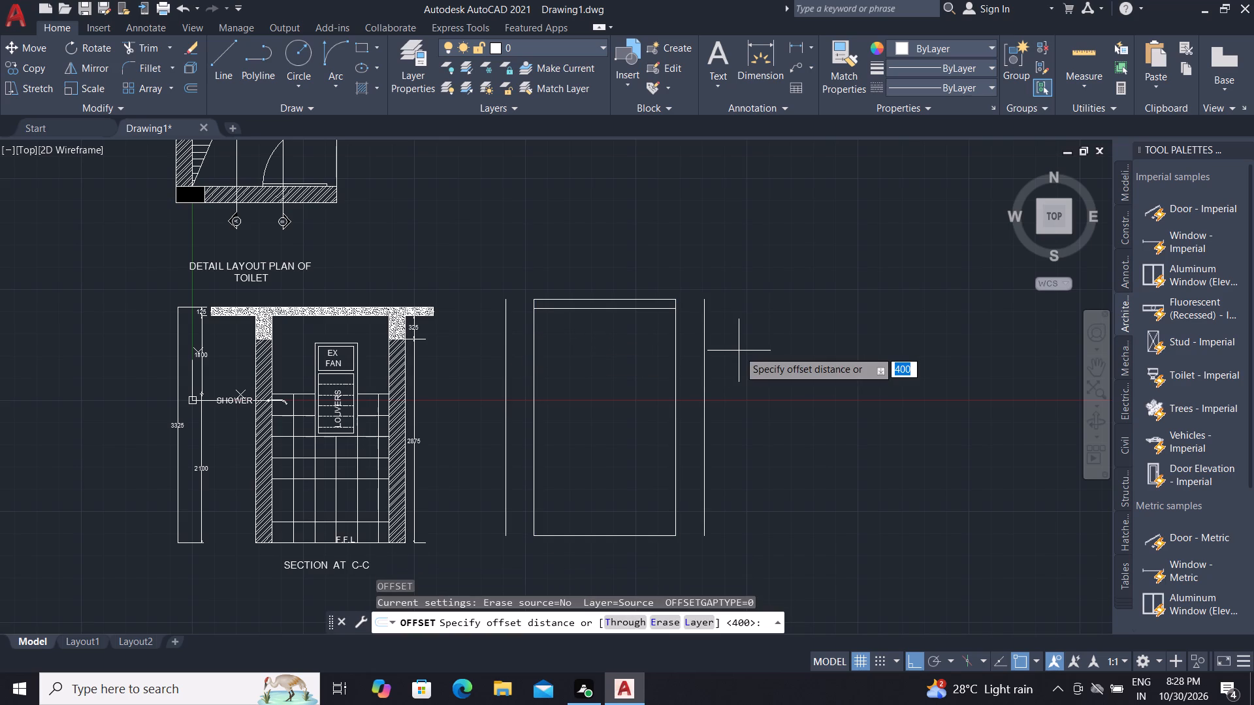
type("230")
key("space")
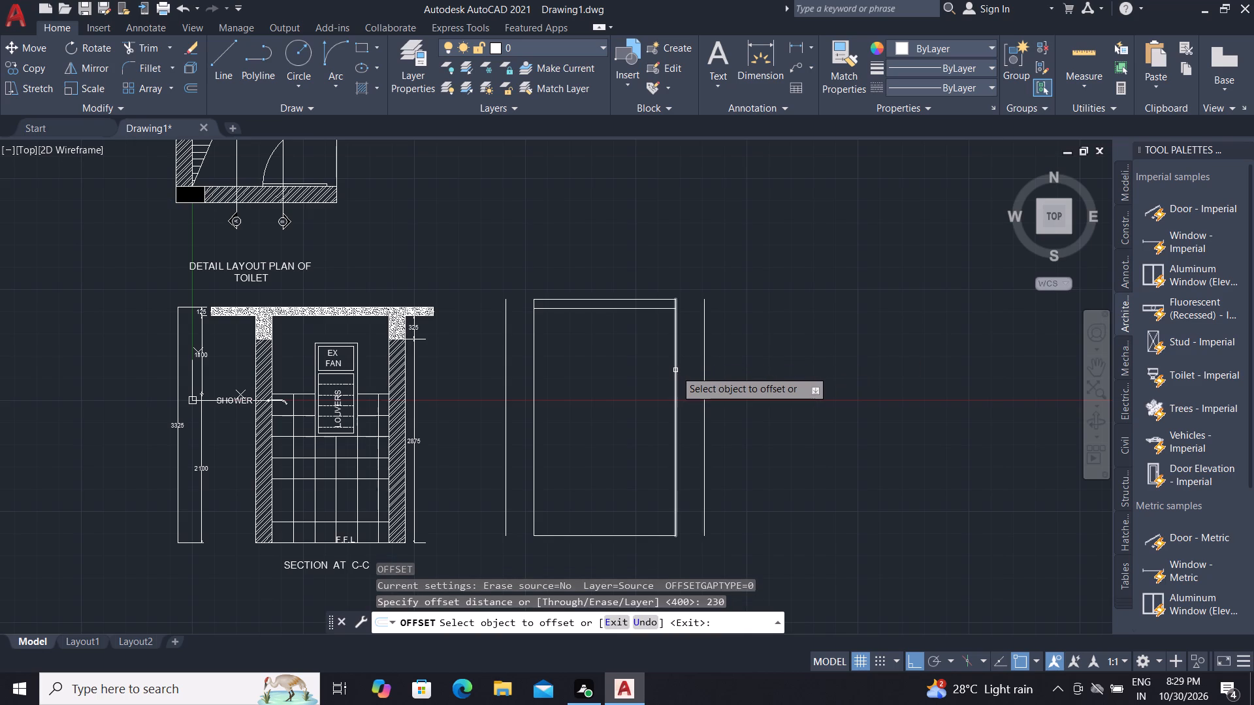
left_click(675, 370)
left_click(616, 356)
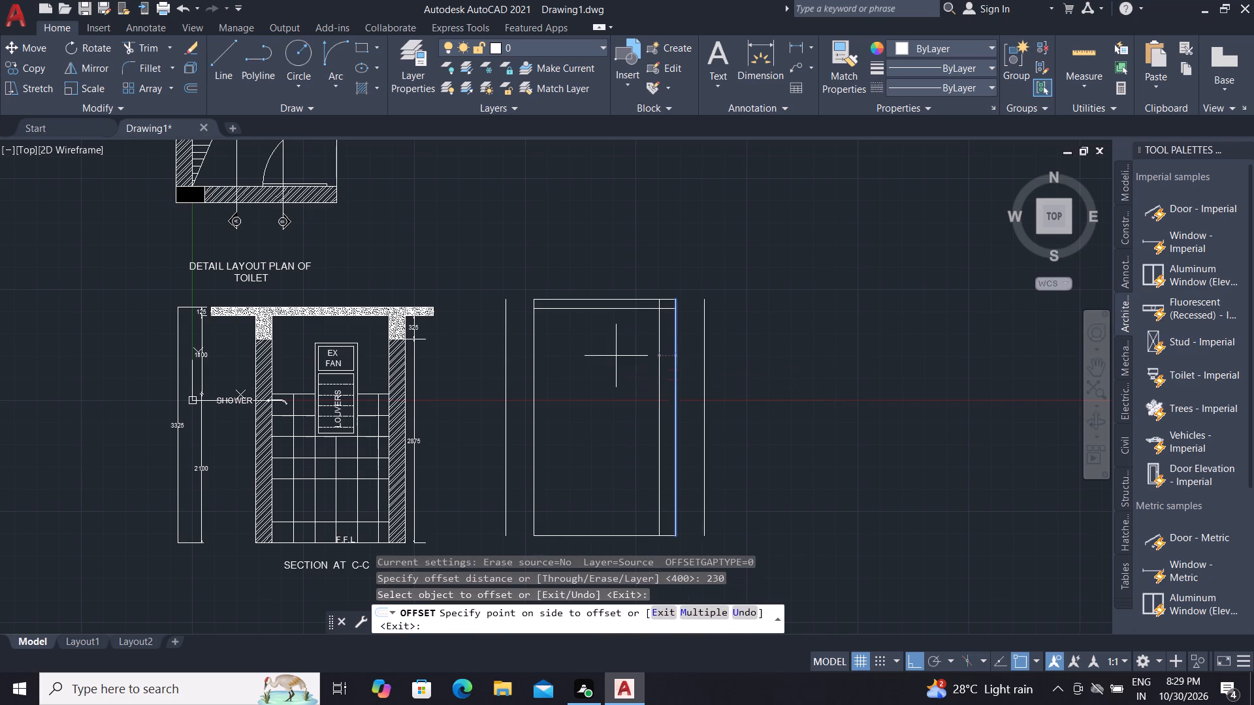
left_click(534, 364)
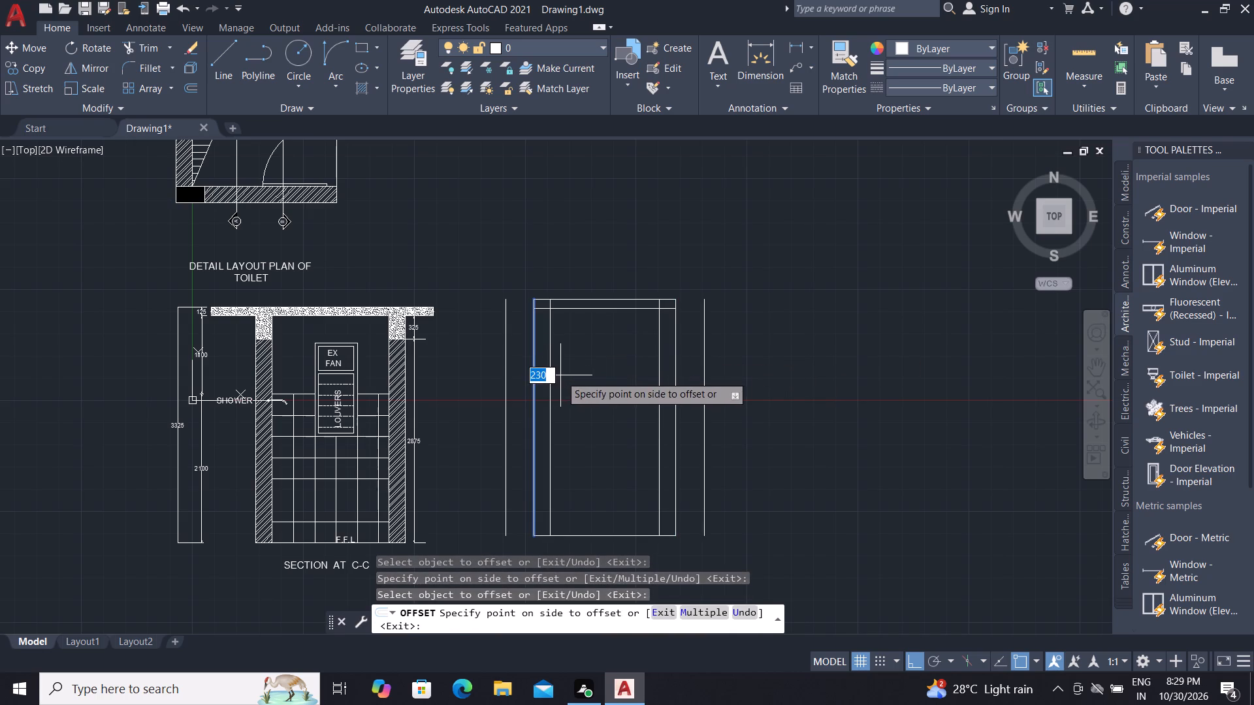
left_click(564, 377)
key("Escape")
Extend both horizontal slab lines at each end to the outer vertical lines.
type("EX")
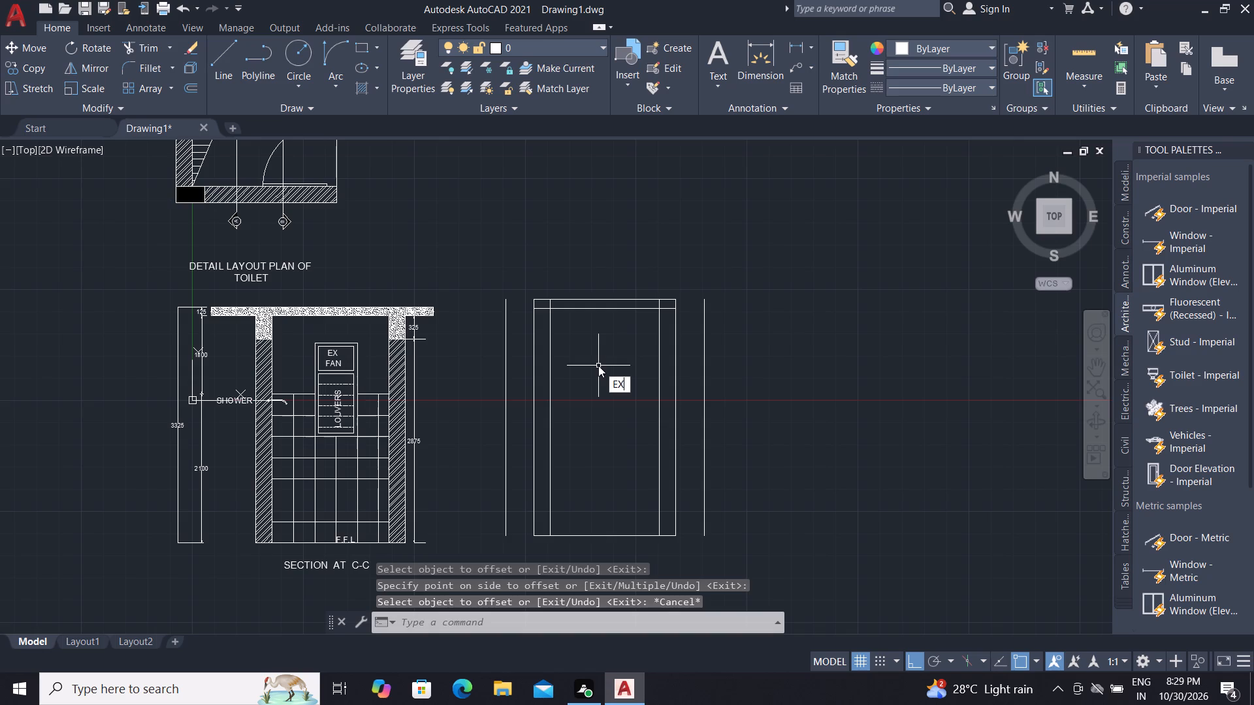
key("space")
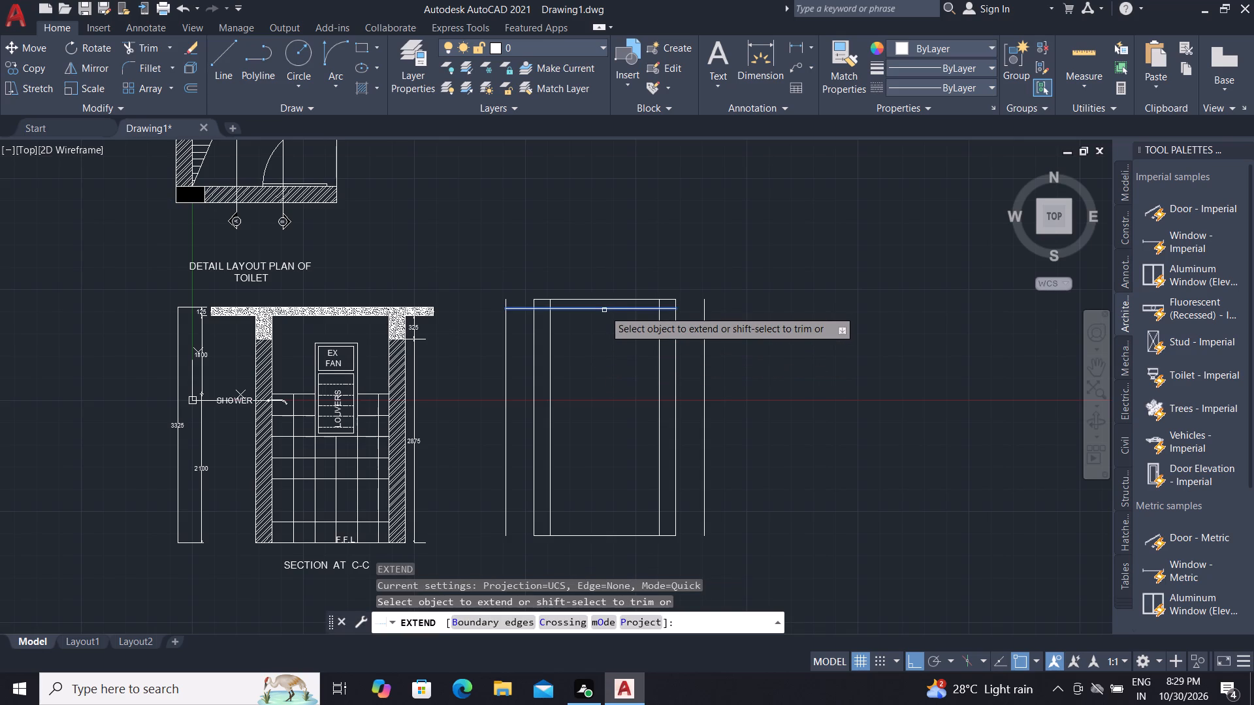
left_click(604, 310)
left_click(620, 308)
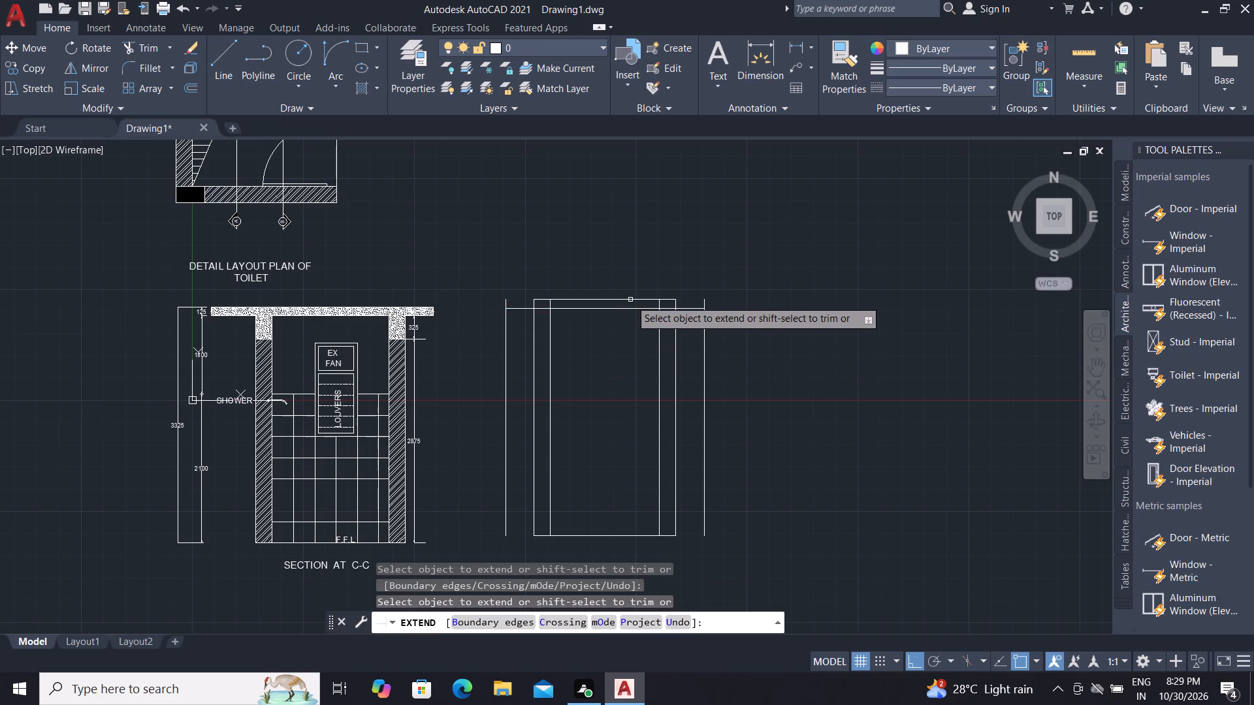
left_click(630, 299)
left_click(608, 301)
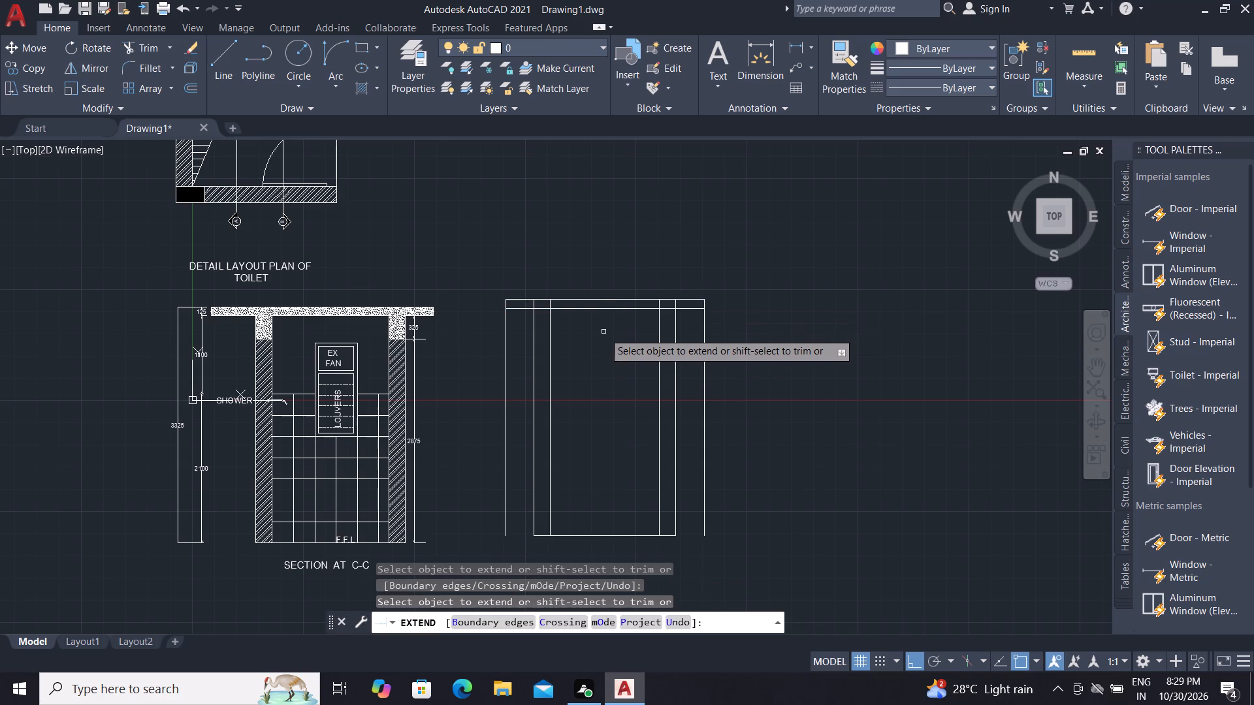
key("Escape")
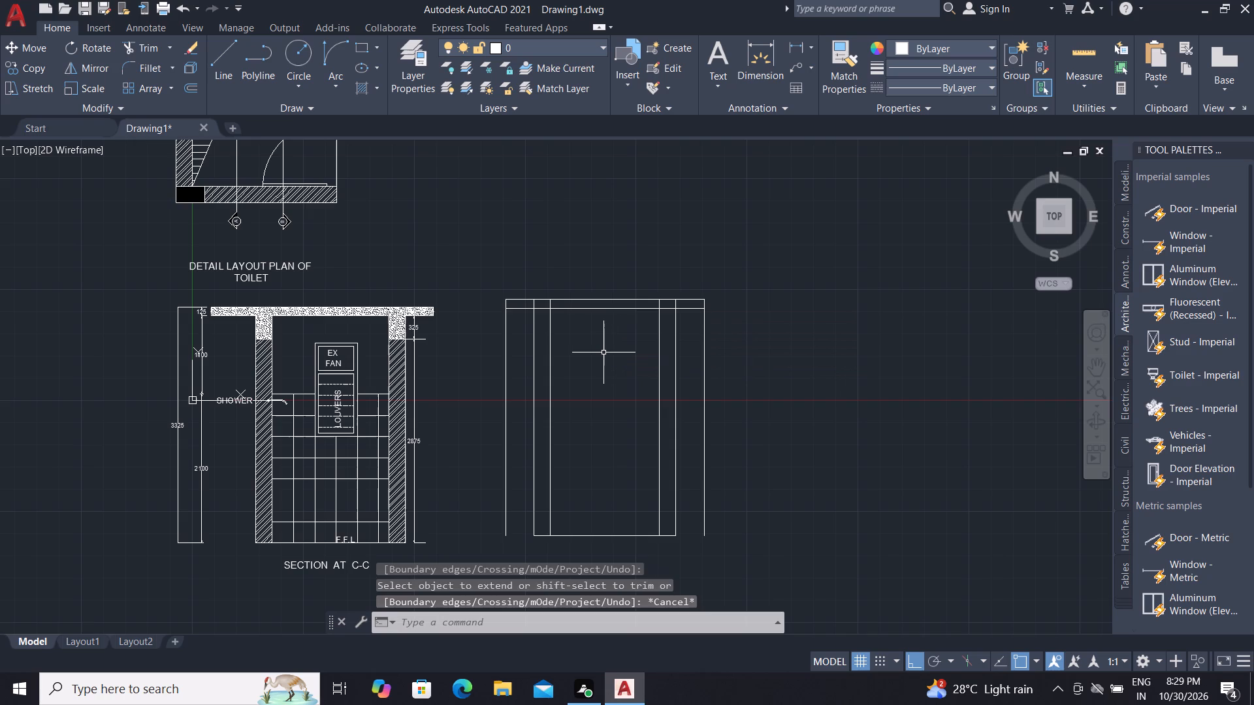
key("Escape")
key("Escape")
Offset the slab's underside line 325 downwards for the beam depth.
type("O")
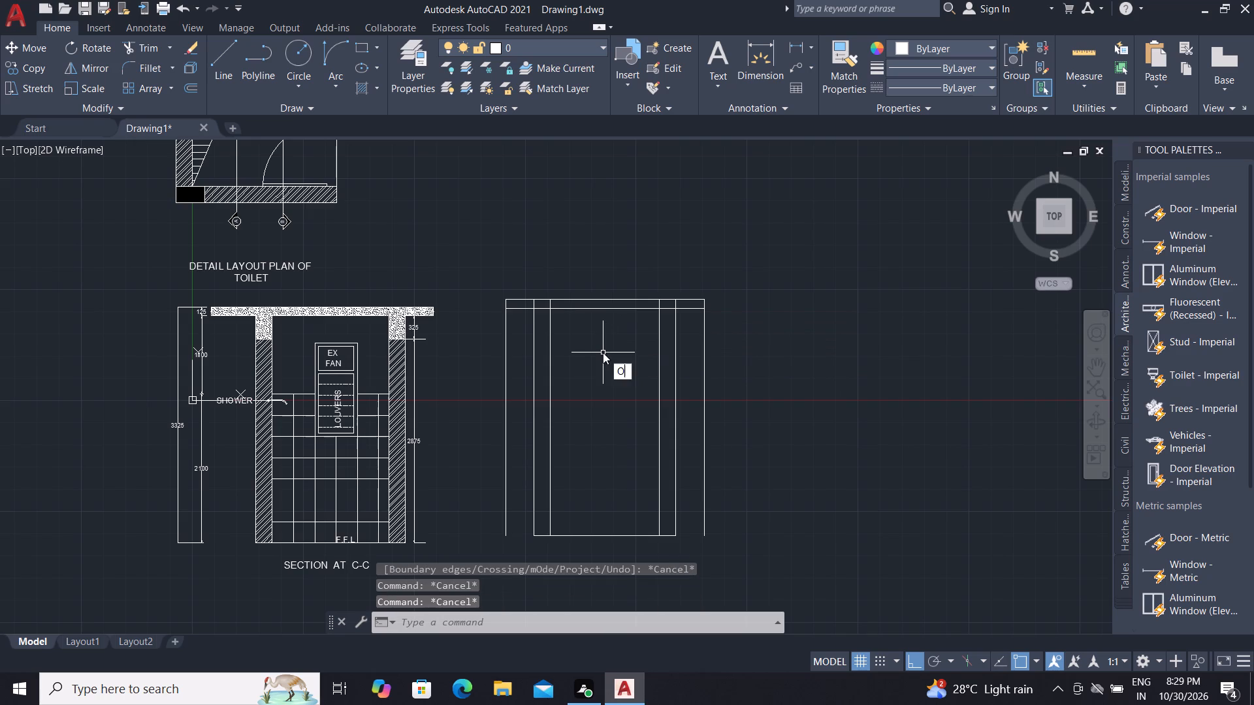
key("space")
type("32")
type("5")
key("space")
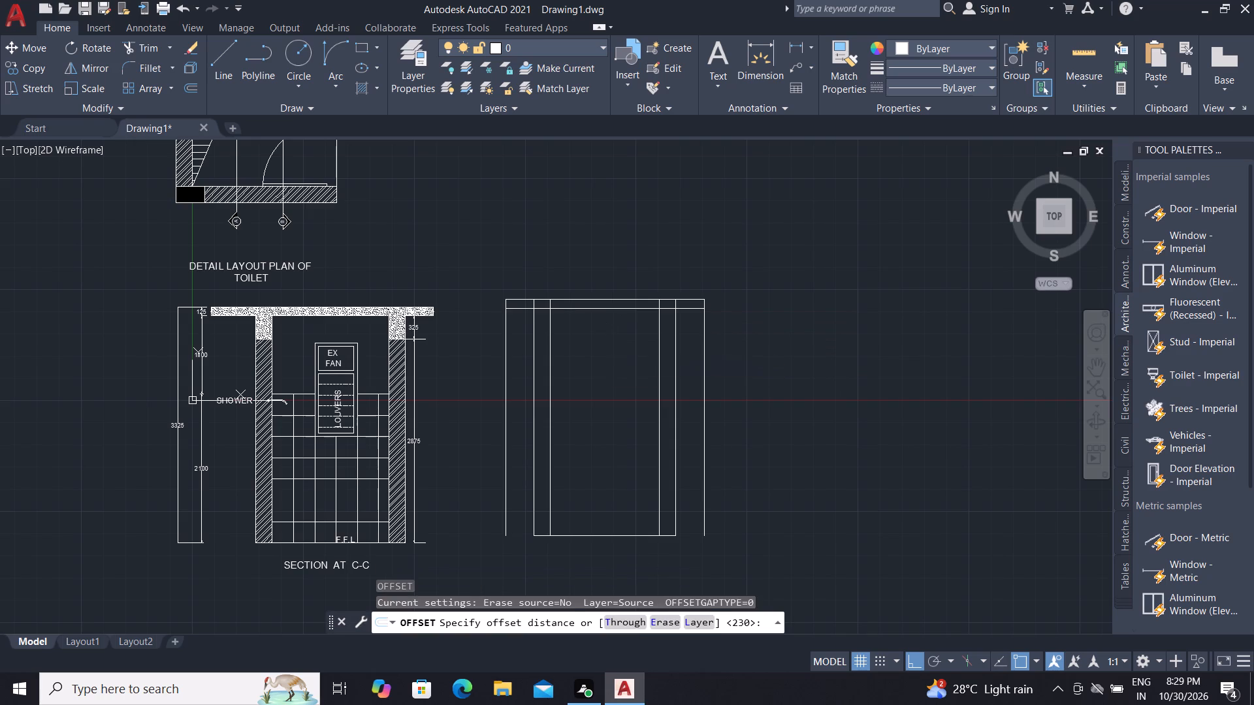
left_click(631, 309)
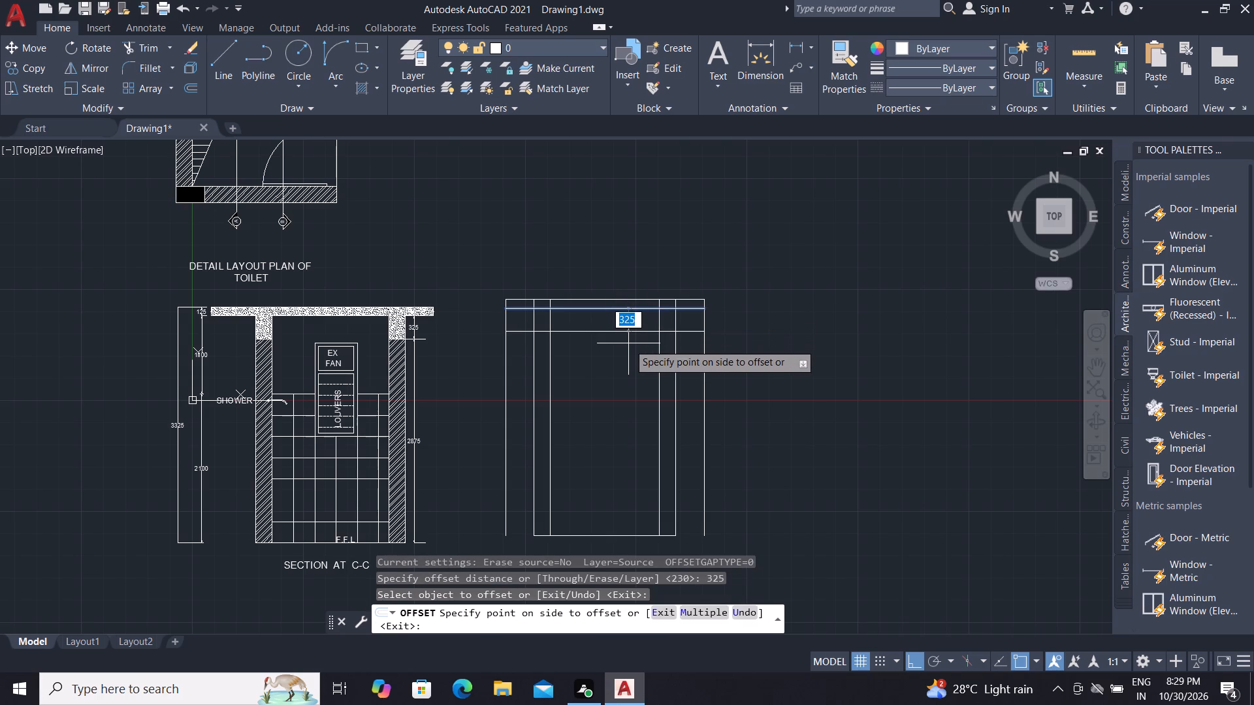
left_click(630, 361)
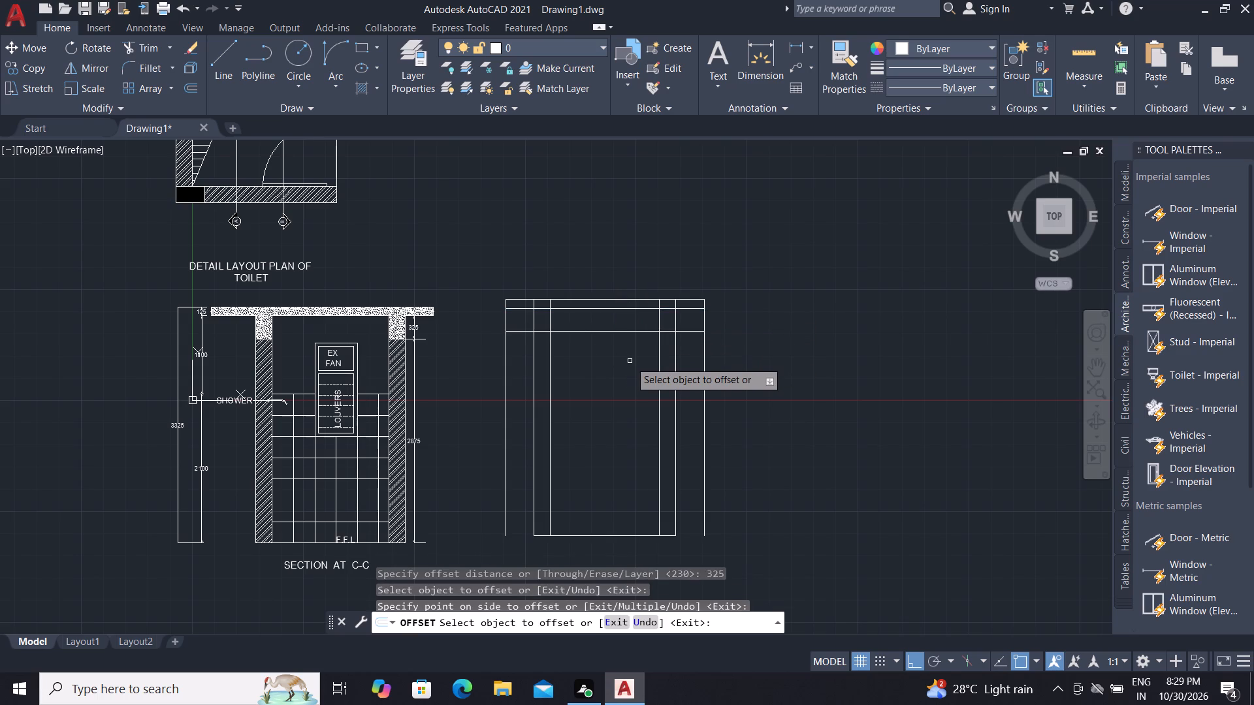
key("Escape")
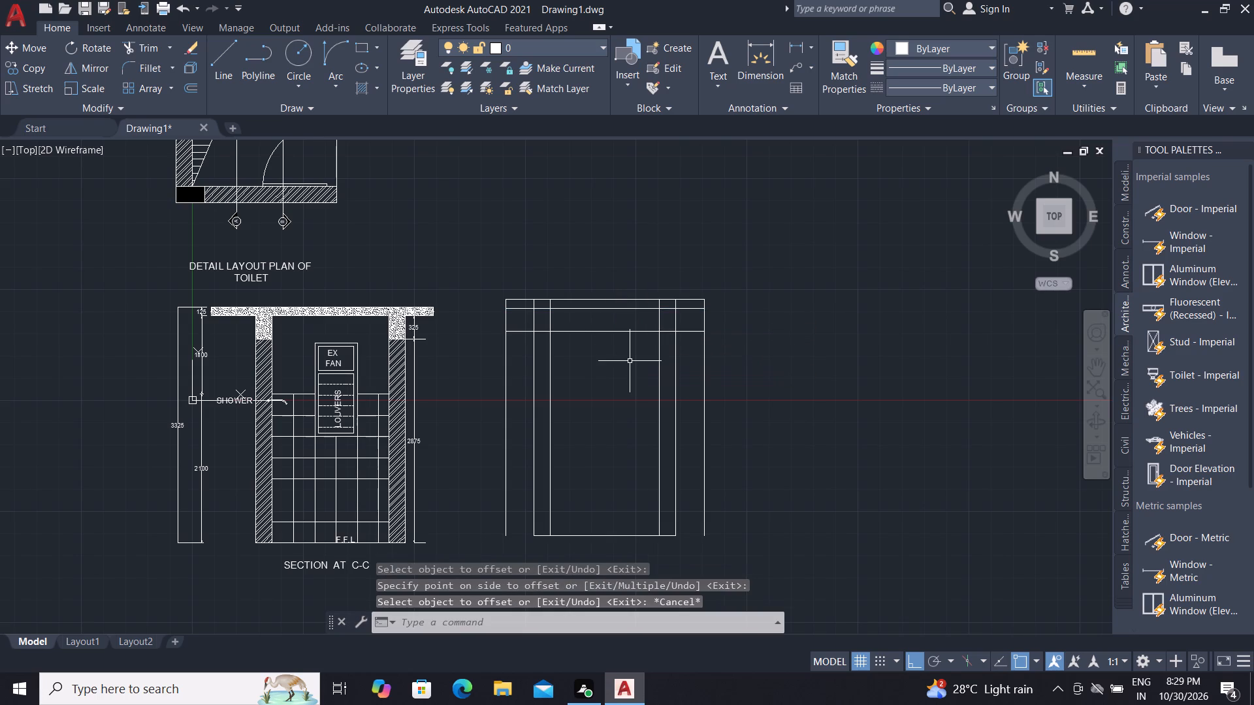
Trim the beam depth line to within the two walls and remove the outer vertical lines below the slab.
type("TR")
key("space")
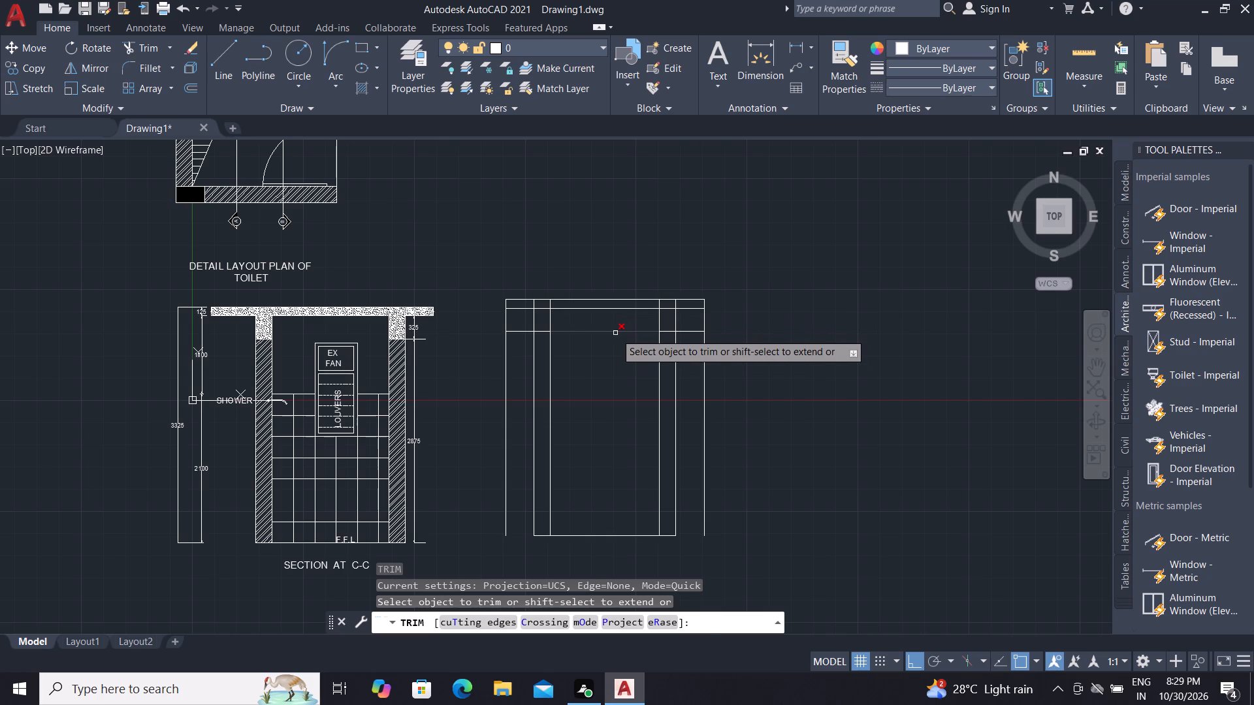
left_click(615, 333)
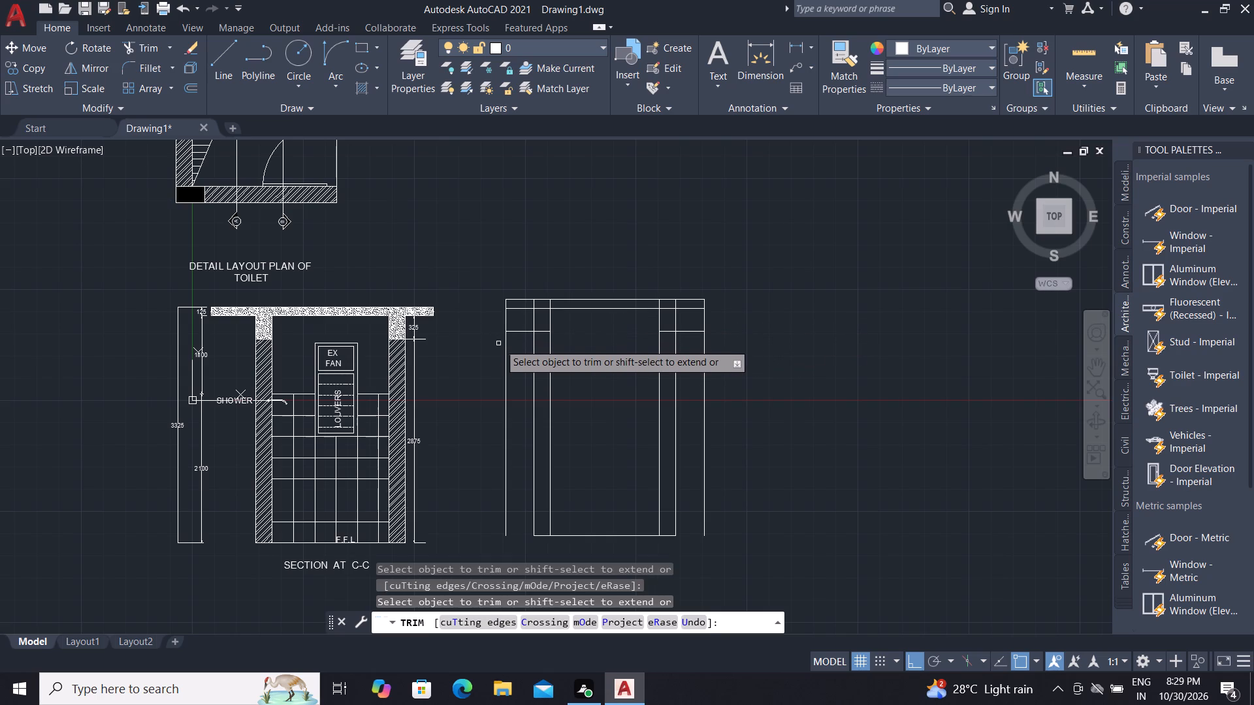
left_click(505, 346)
left_click(507, 322)
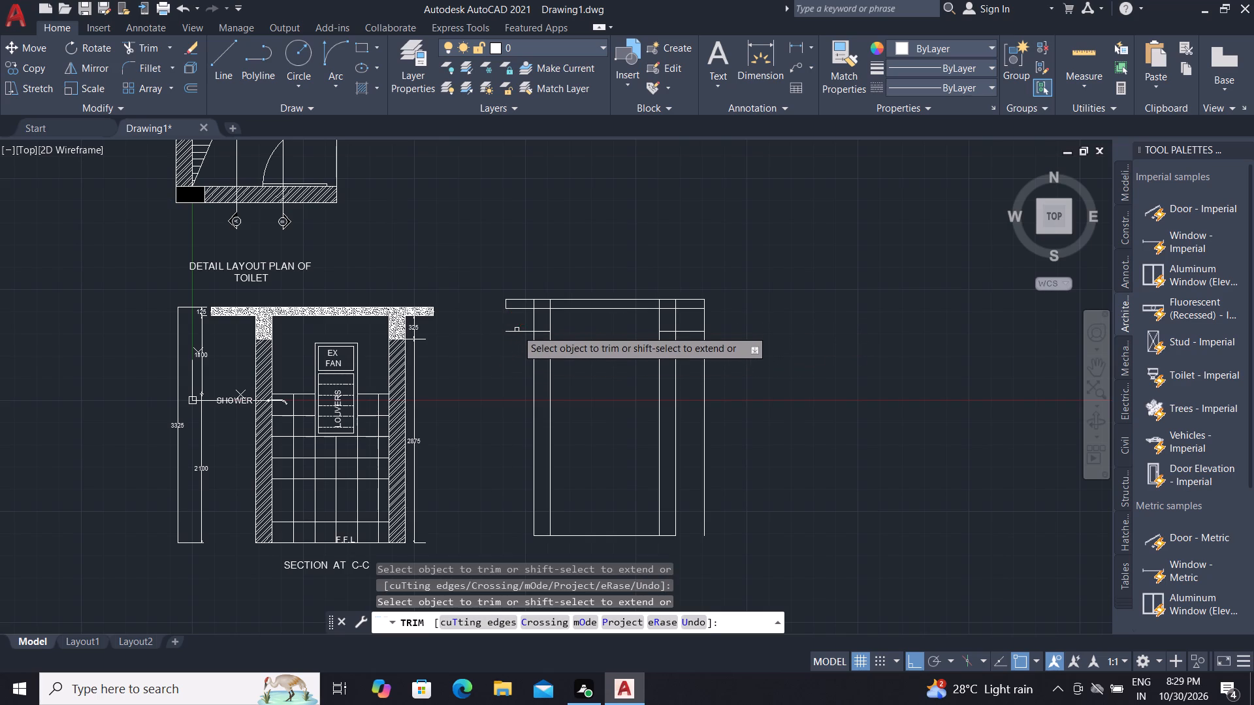
left_click(517, 330)
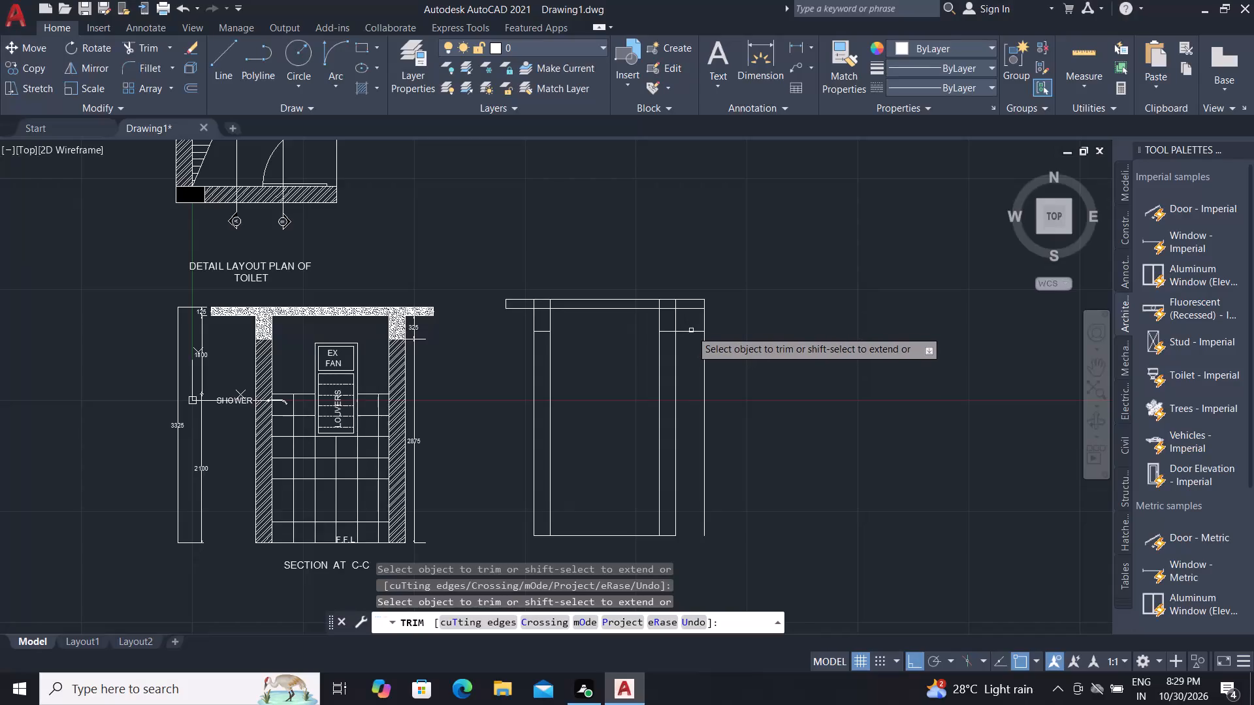
left_click(692, 331)
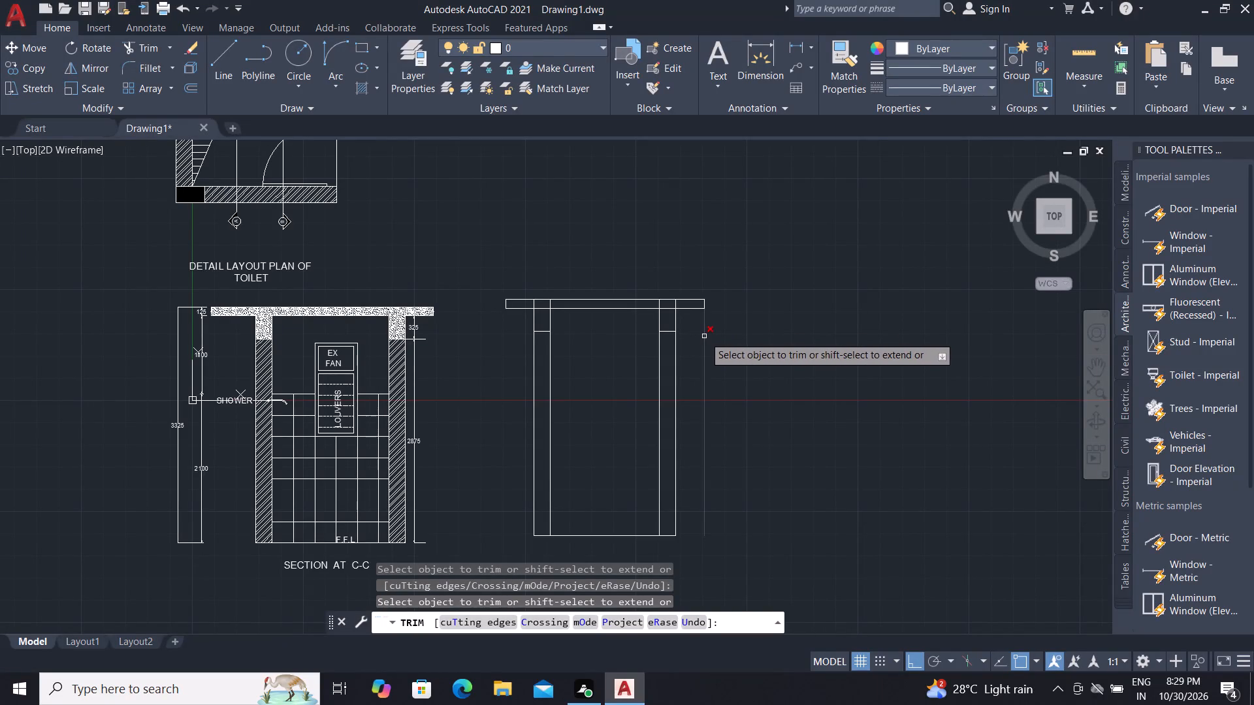
left_click(704, 336)
Trim the wall lines inside the slab and the slab's underside across both walls, opening the slab-to-beam junctions.
scroll(642, 305, "up", 4)
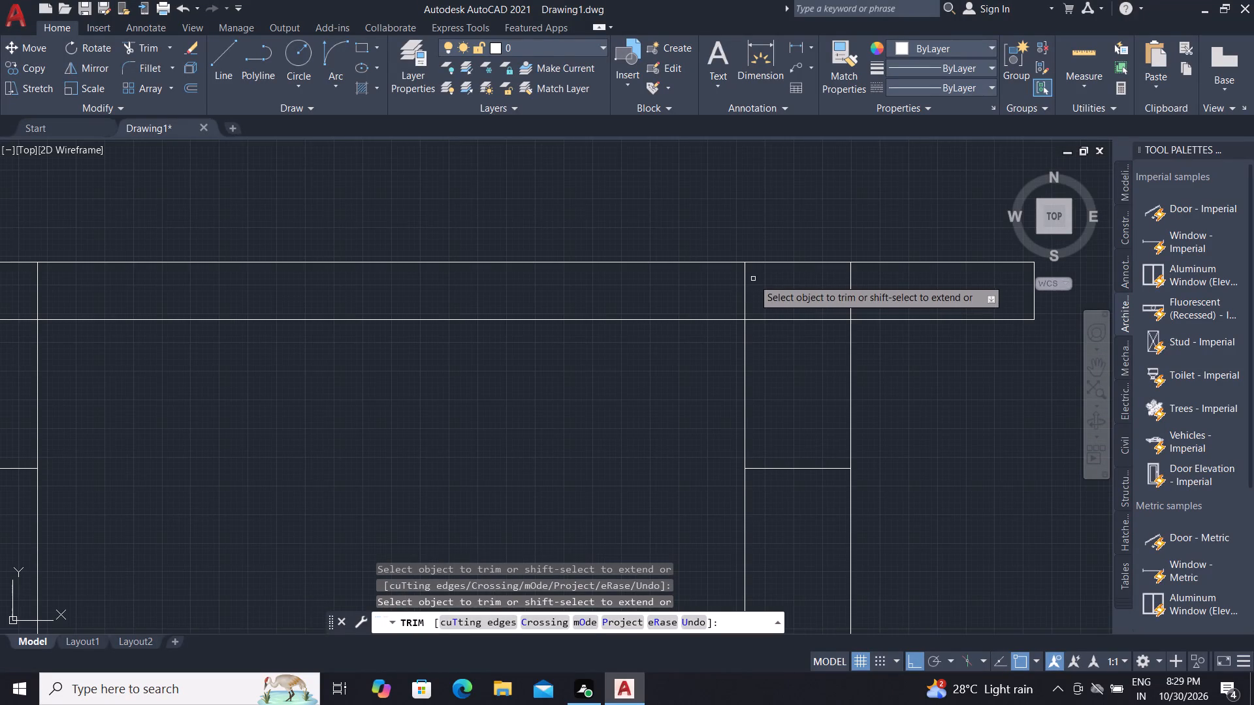
scroll(753, 283, "down", 1)
left_click(742, 281)
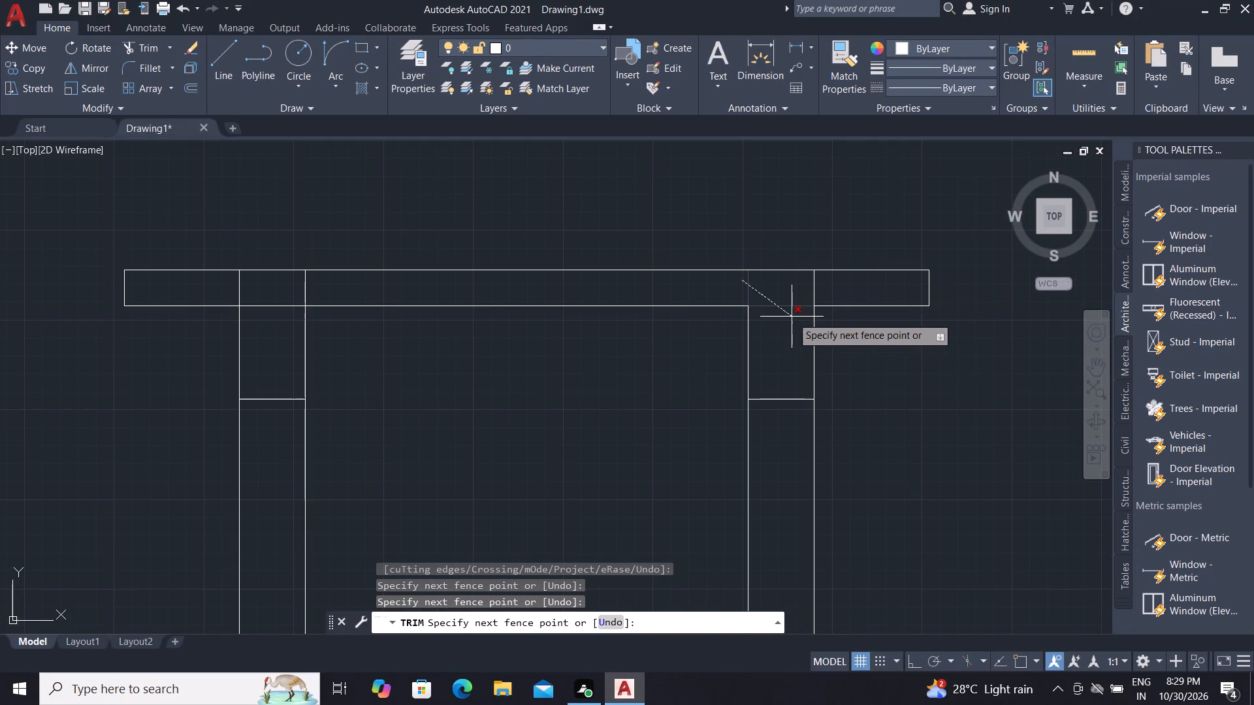
left_click(792, 319)
left_click_drag(781, 319, 779, 312)
left_click(823, 286)
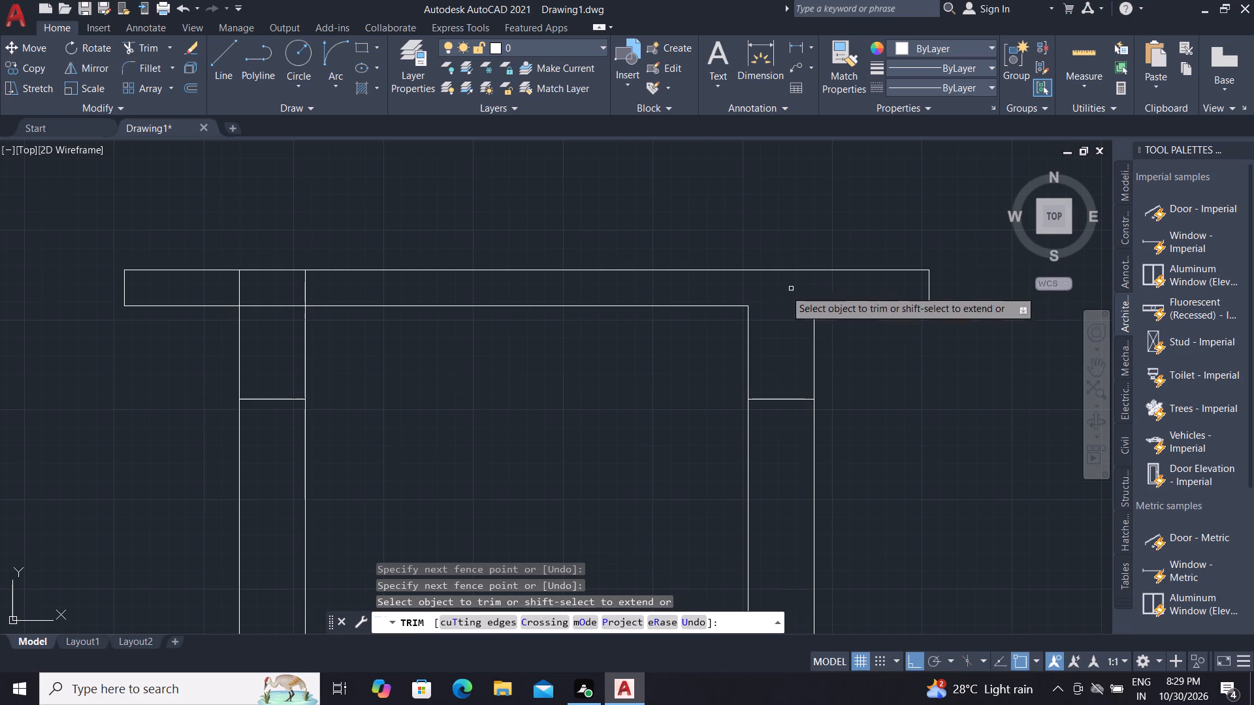
left_click(187, 283)
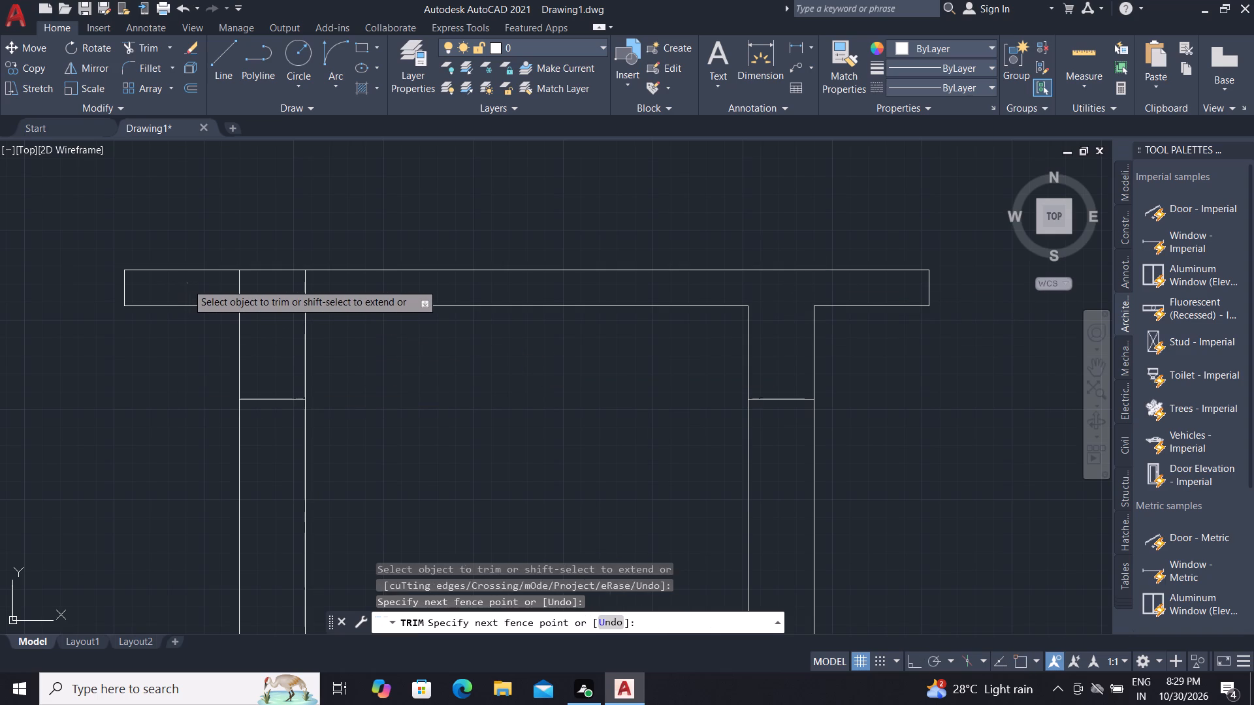
left_click(270, 312)
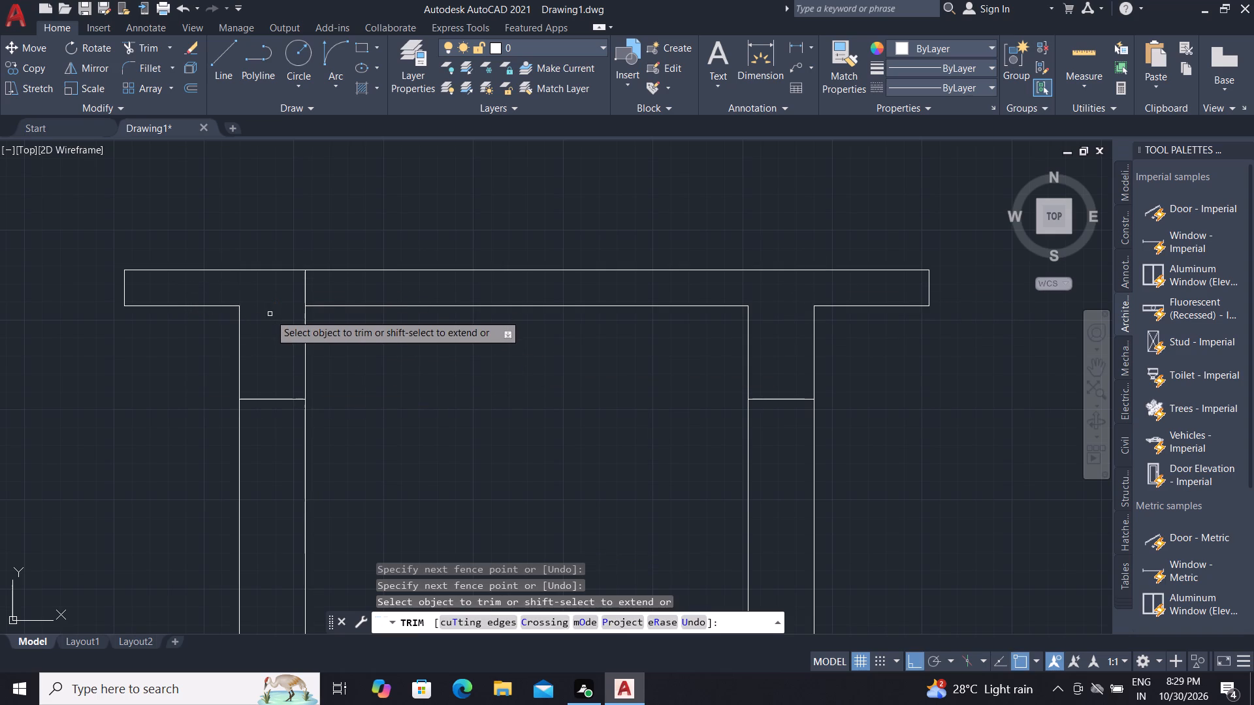
left_click(270, 314)
left_click(314, 296)
scroll(437, 435, "down", 2)
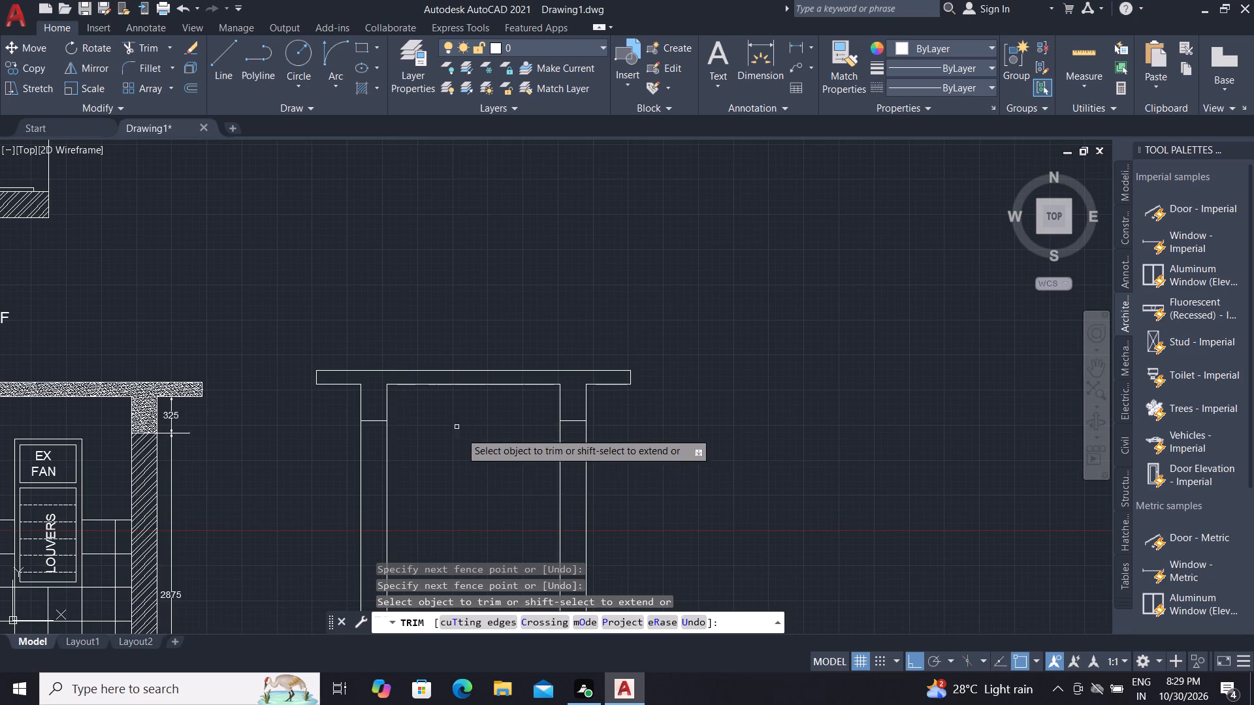
Draw a 400 long floor line outward from the bottom outer corner of the new section's left wall.
scroll(483, 445, "down", 1)
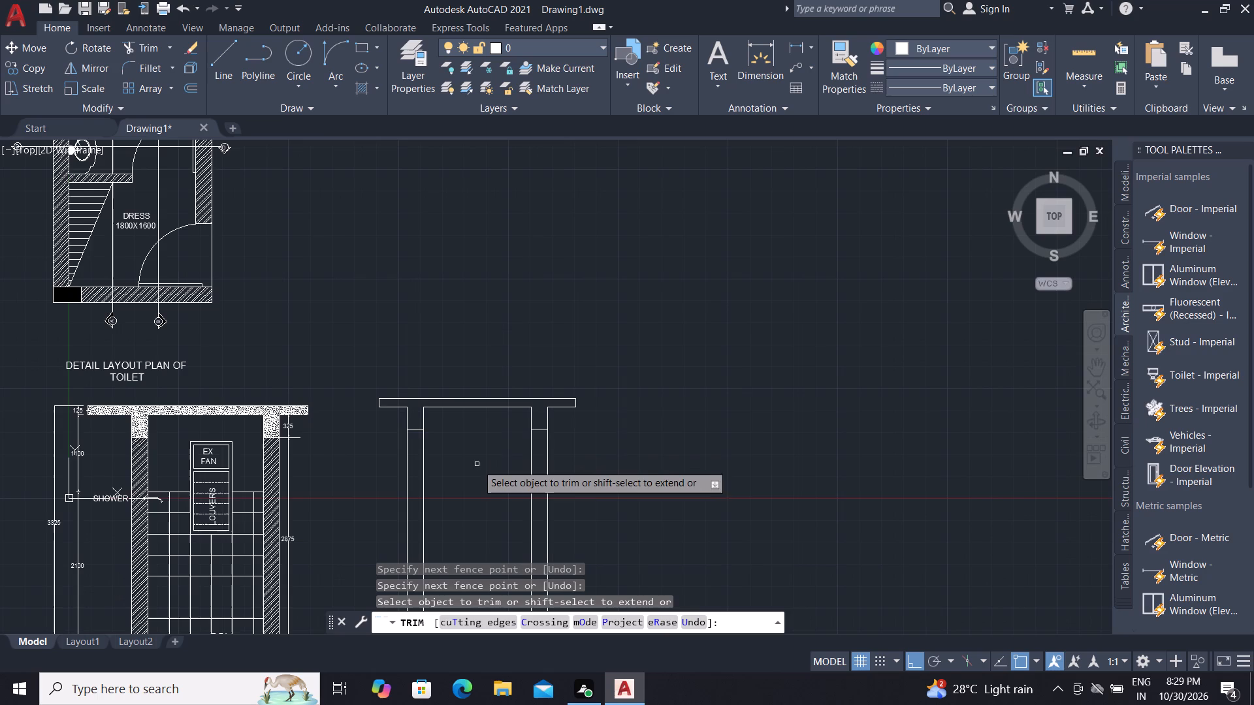
scroll(656, 319, "down", 1)
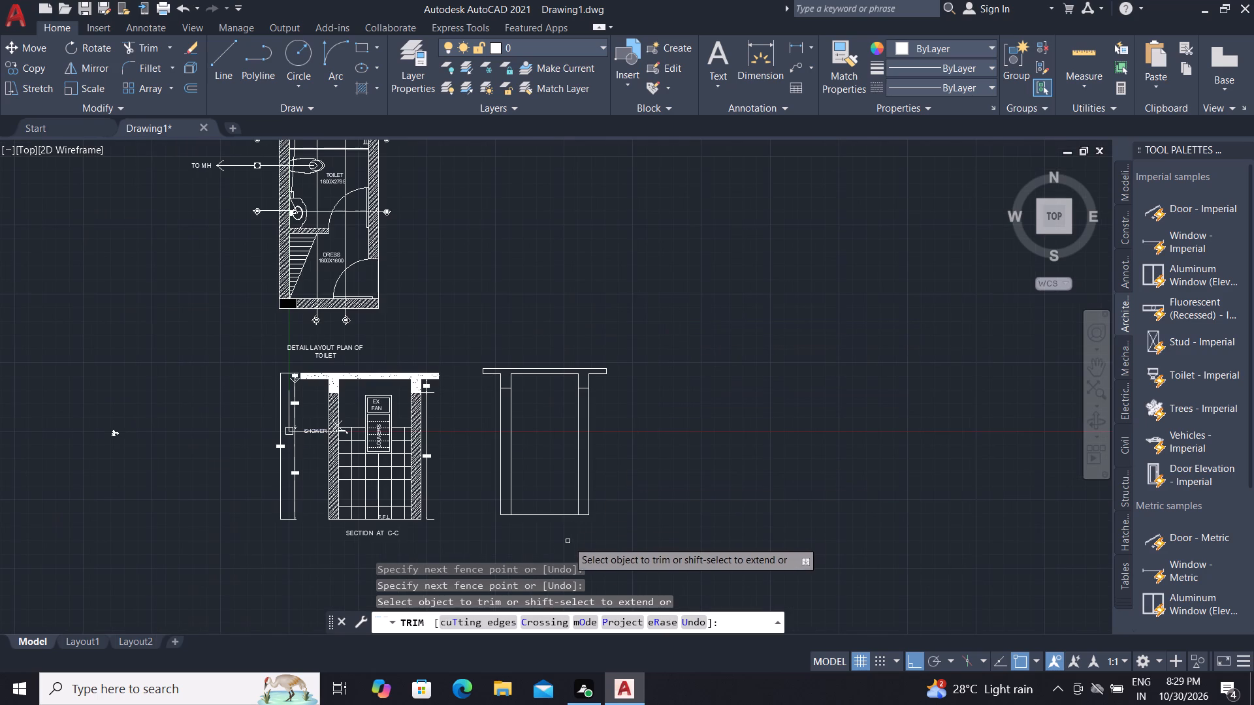
scroll(490, 531, "up", 2)
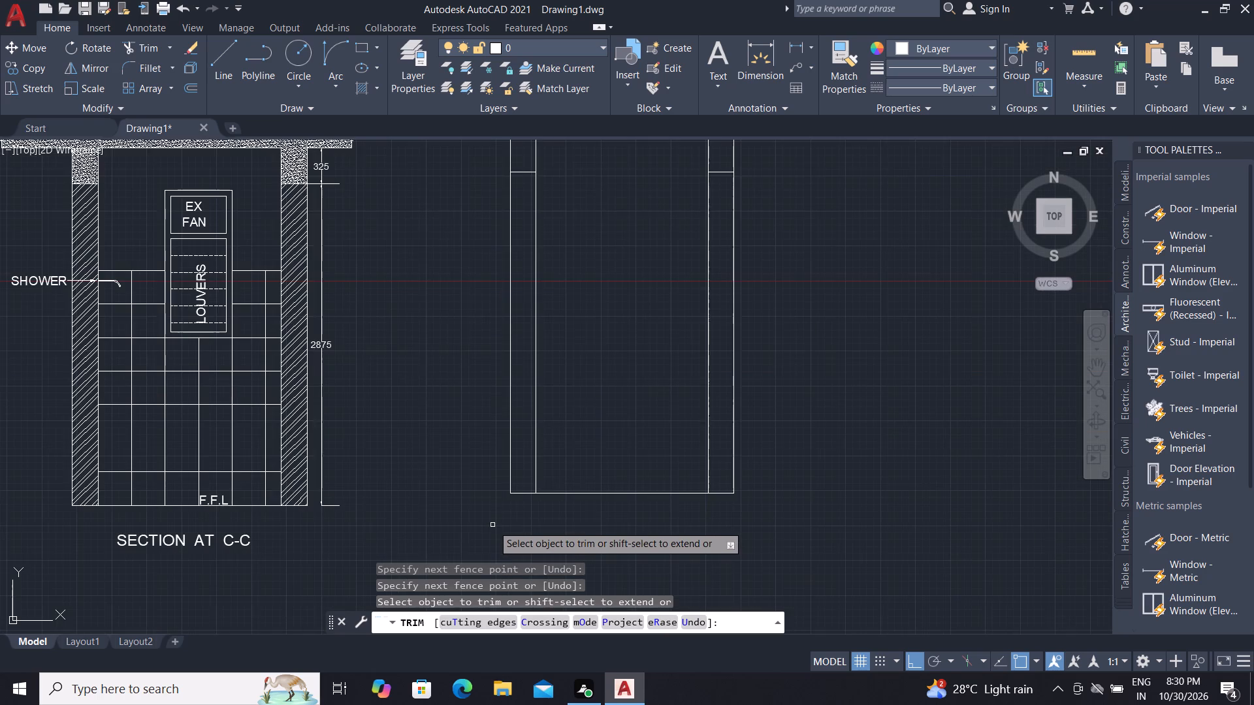
key("Escape")
type("L")
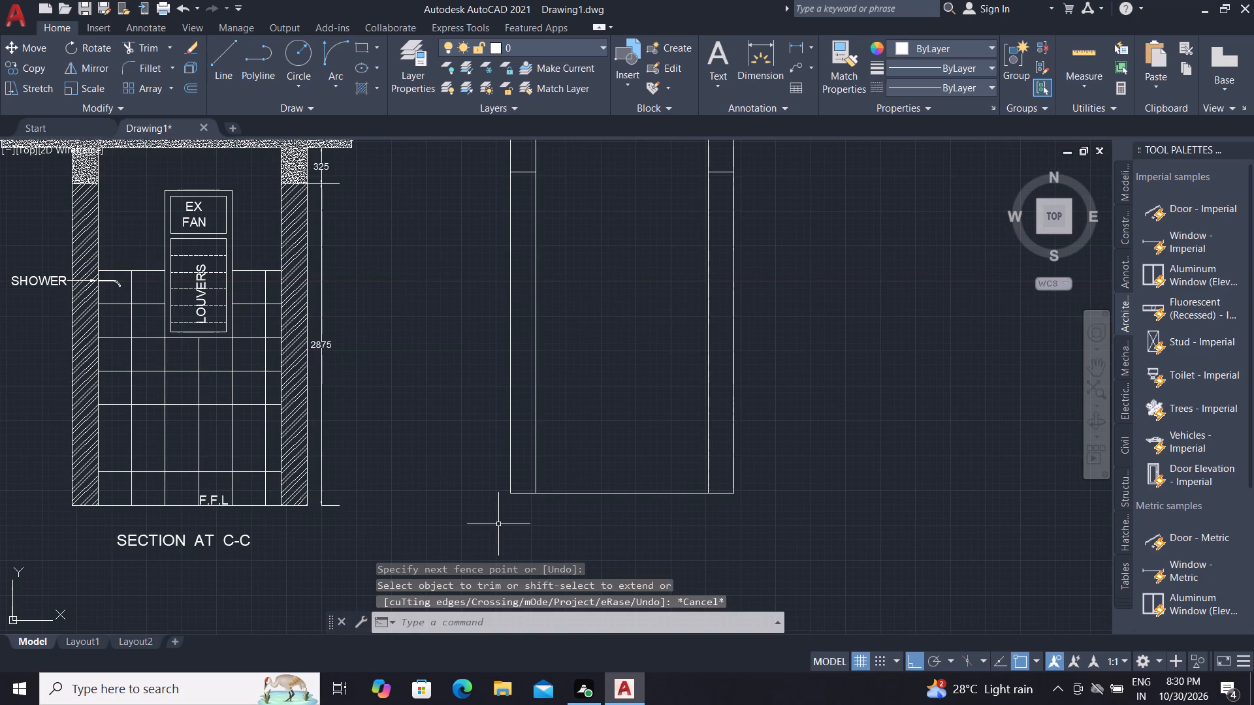
key("space")
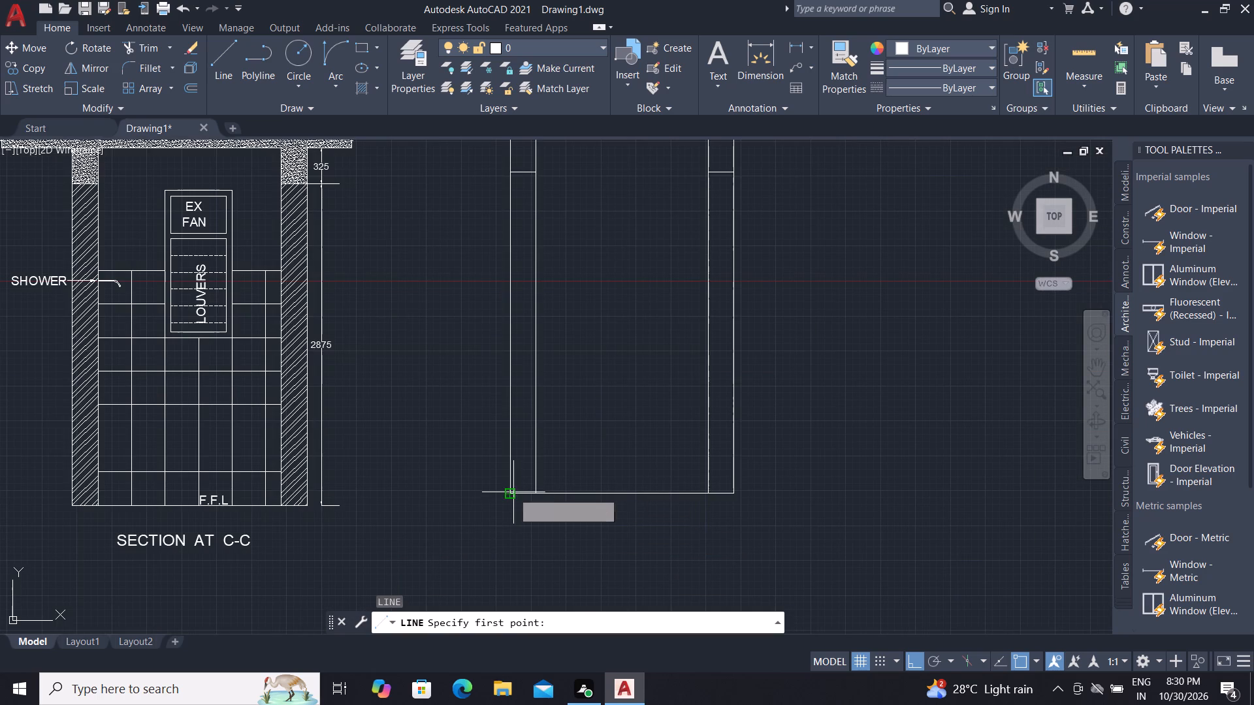
left_click(513, 492)
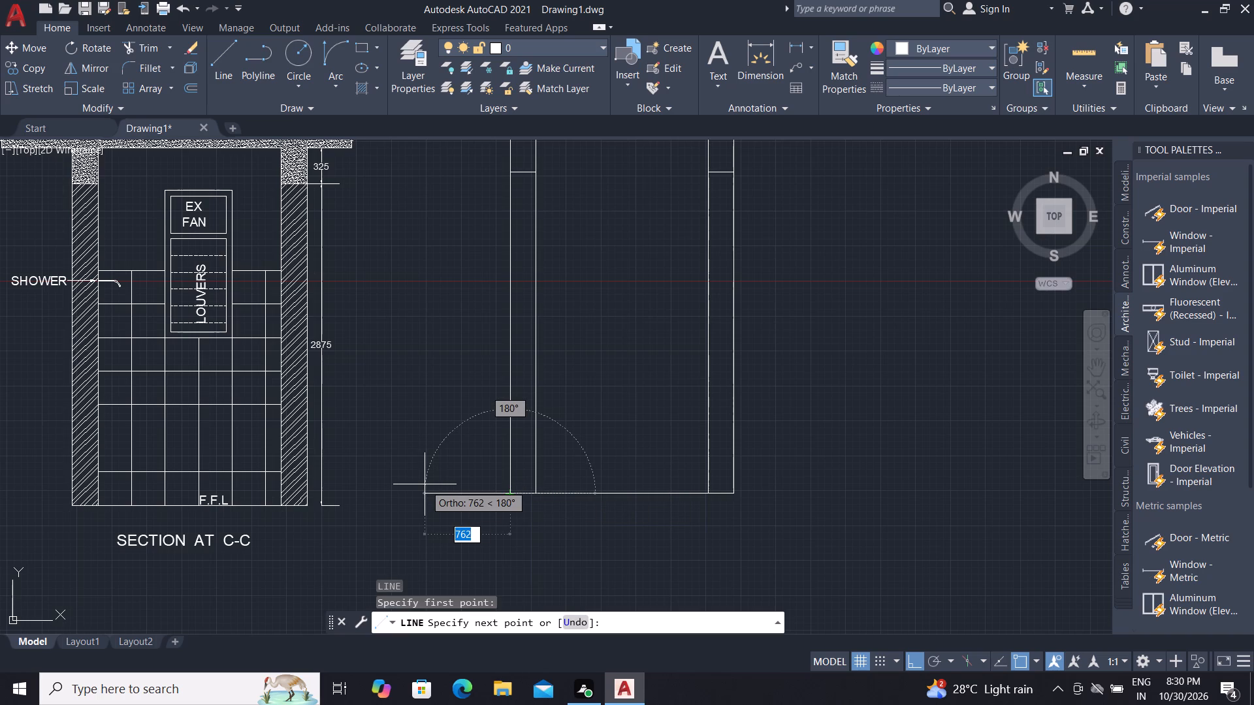
key("3")
key("BackSpace")
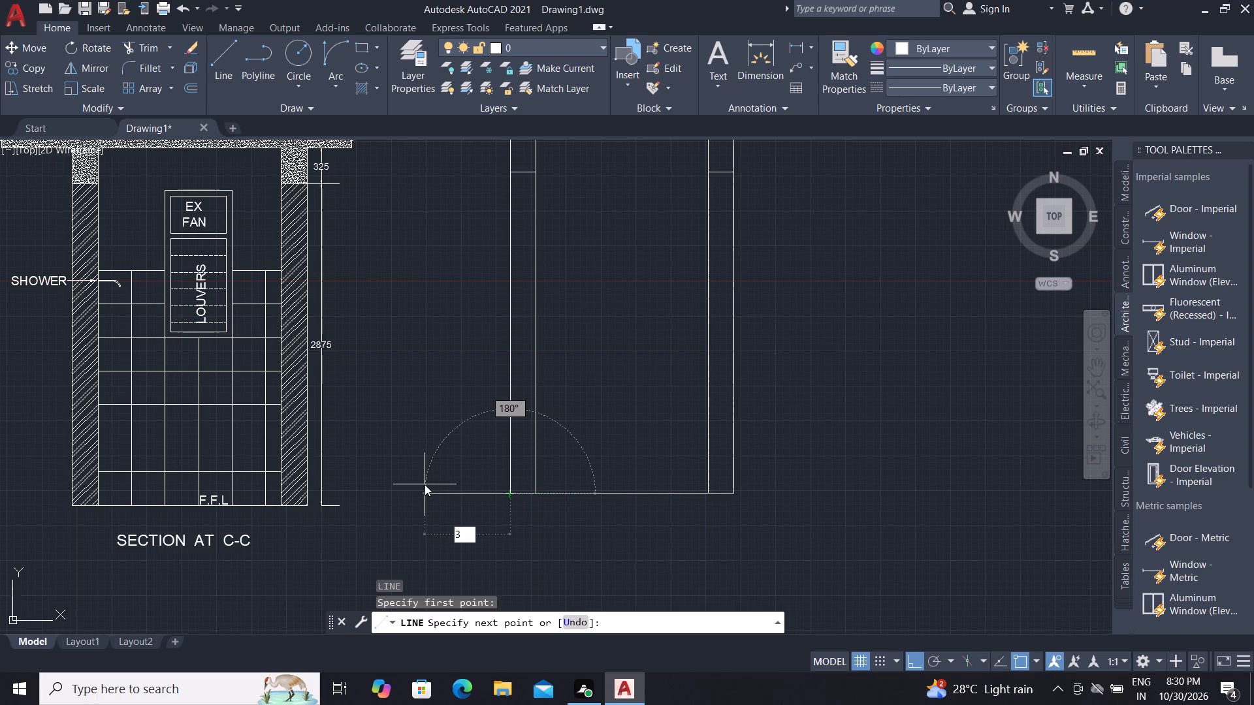
type("400")
key("space")
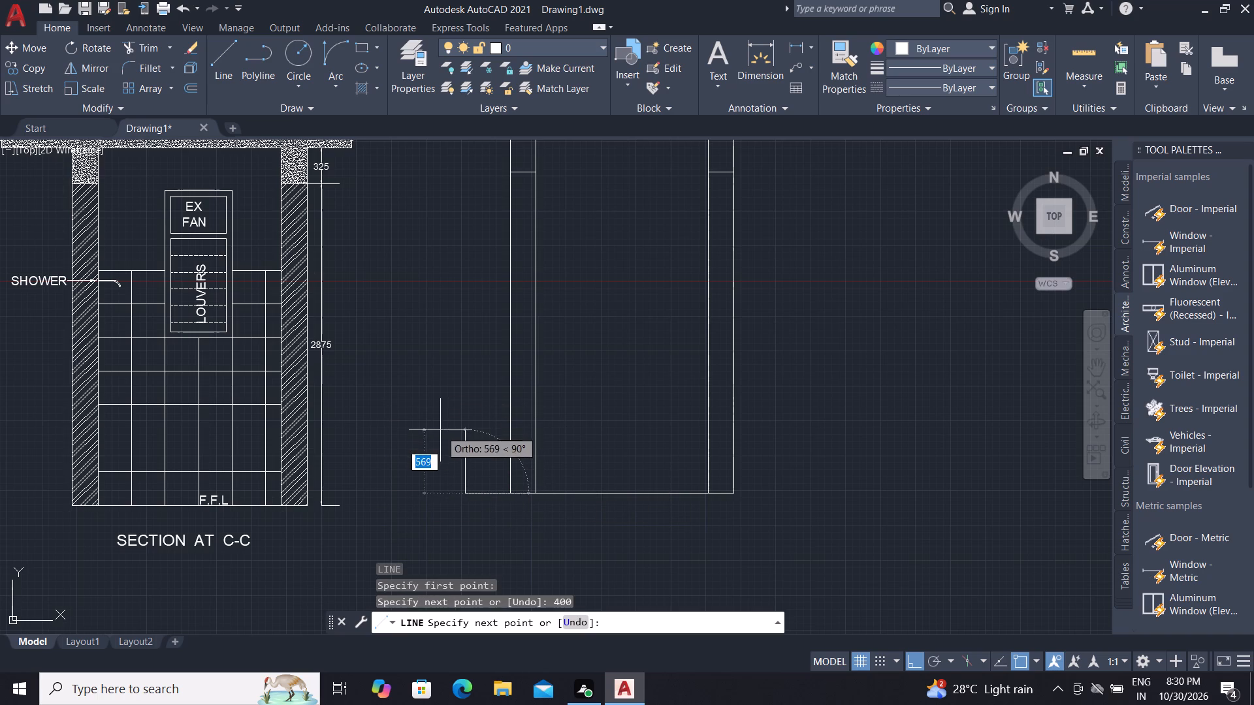
key("Escape")
Draw a matching 400 long floor line outward from the bottom outer corner of the new section's right wall.
type("L")
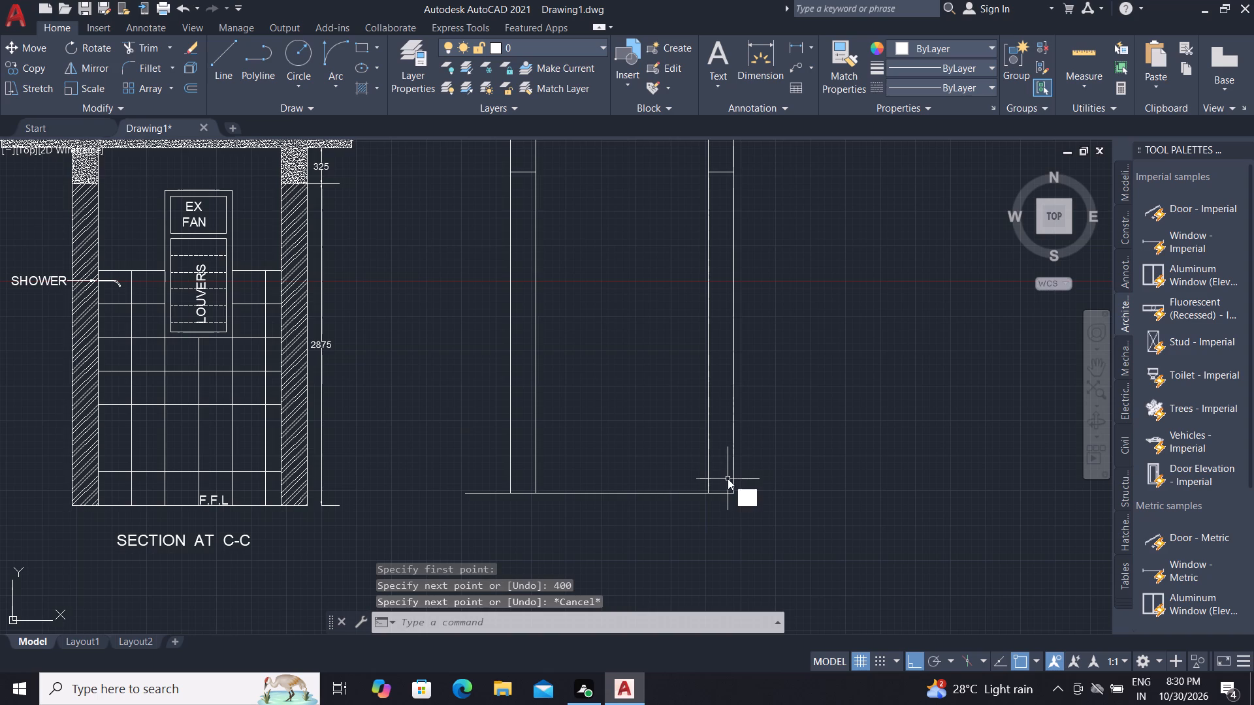
key("space")
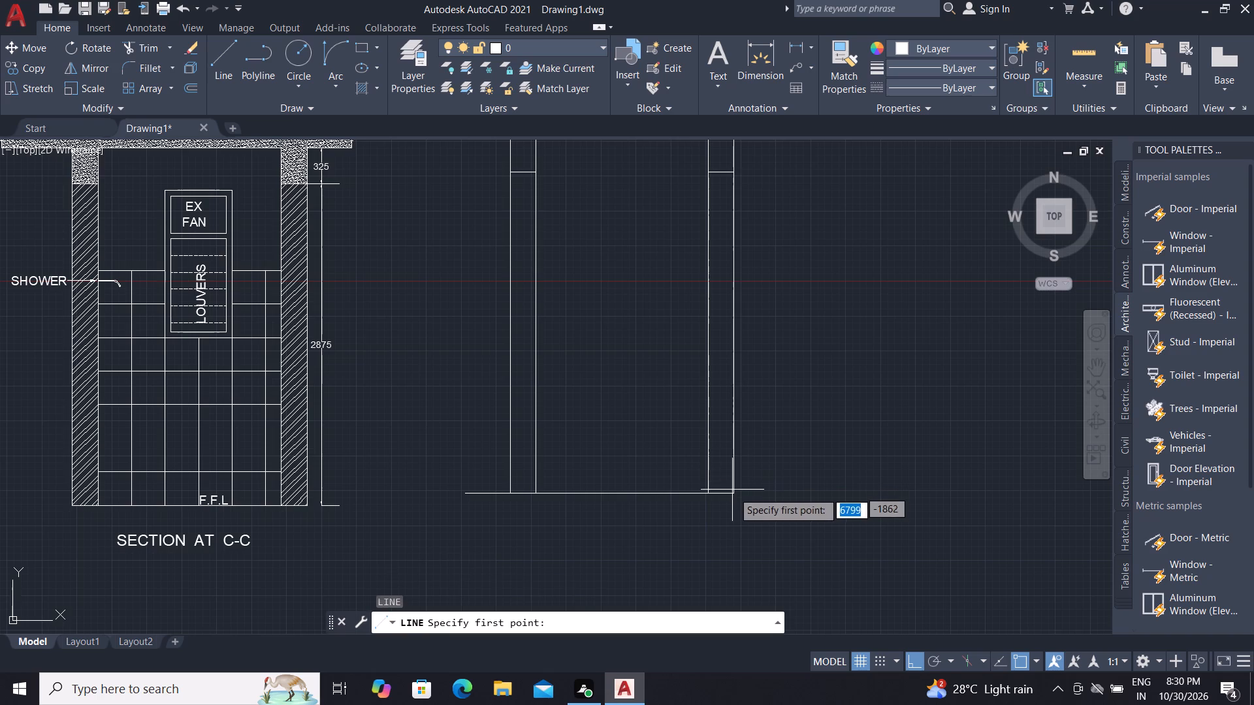
left_click(735, 494)
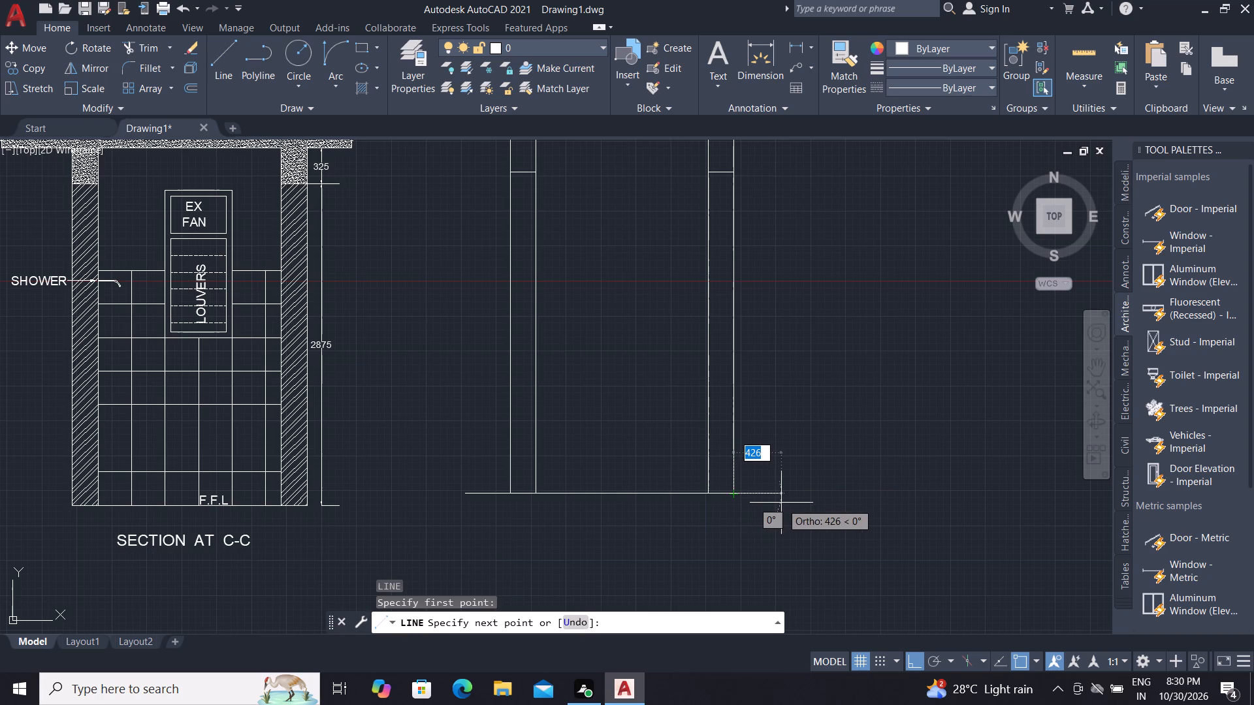
type("400")
key("space")
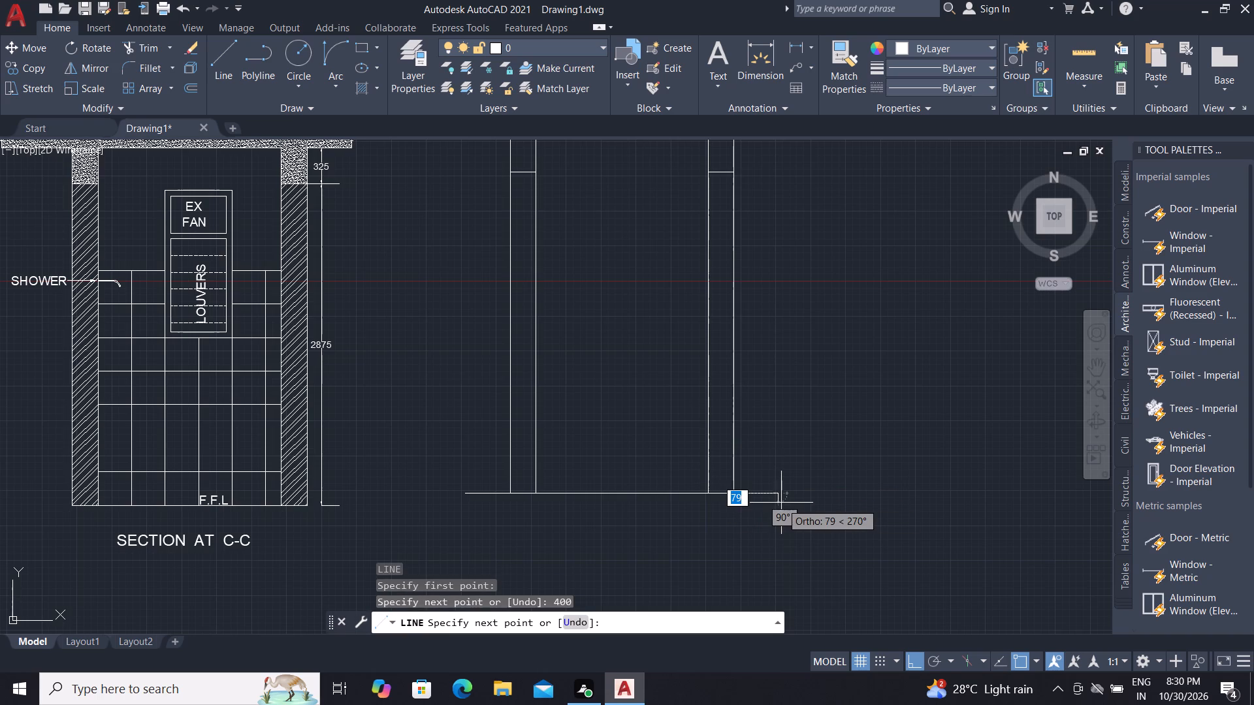
key("Escape")
Draw a floor line about 260 long from the base of SECTION AT C-C's right wall out past the 2875 dimension.
scroll(285, 507, "up", 1)
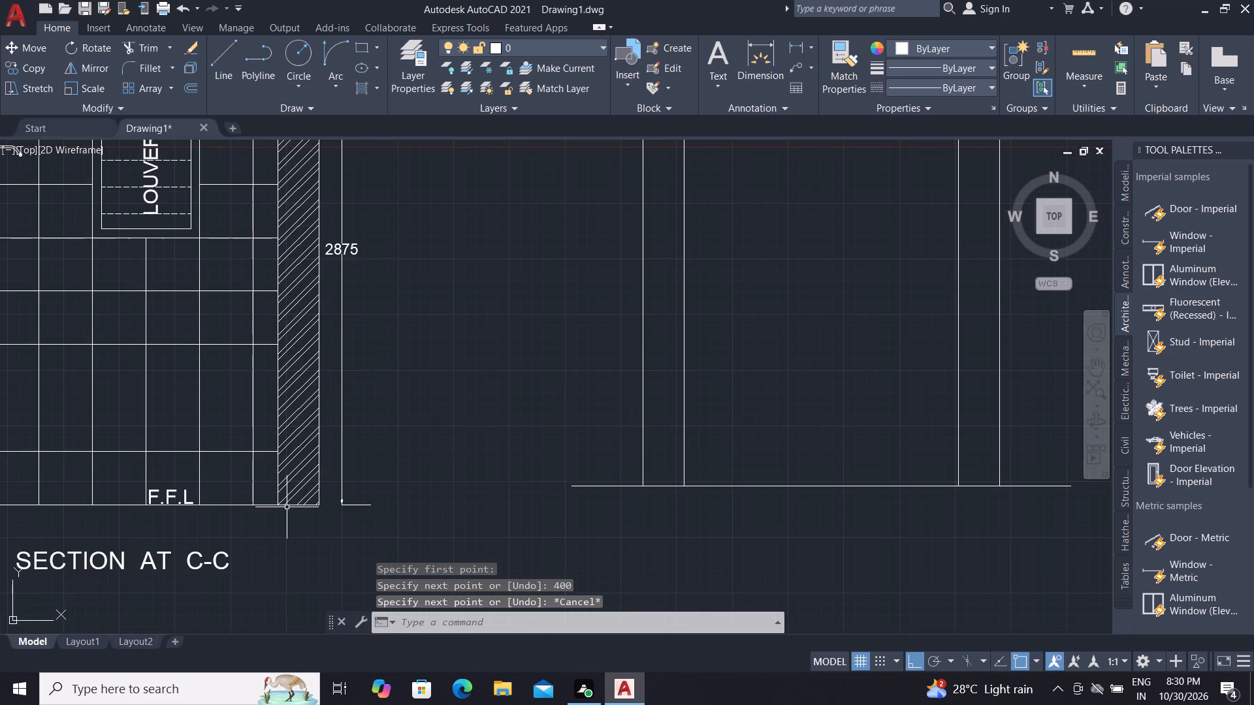
scroll(290, 509, "up", 2)
key("l")
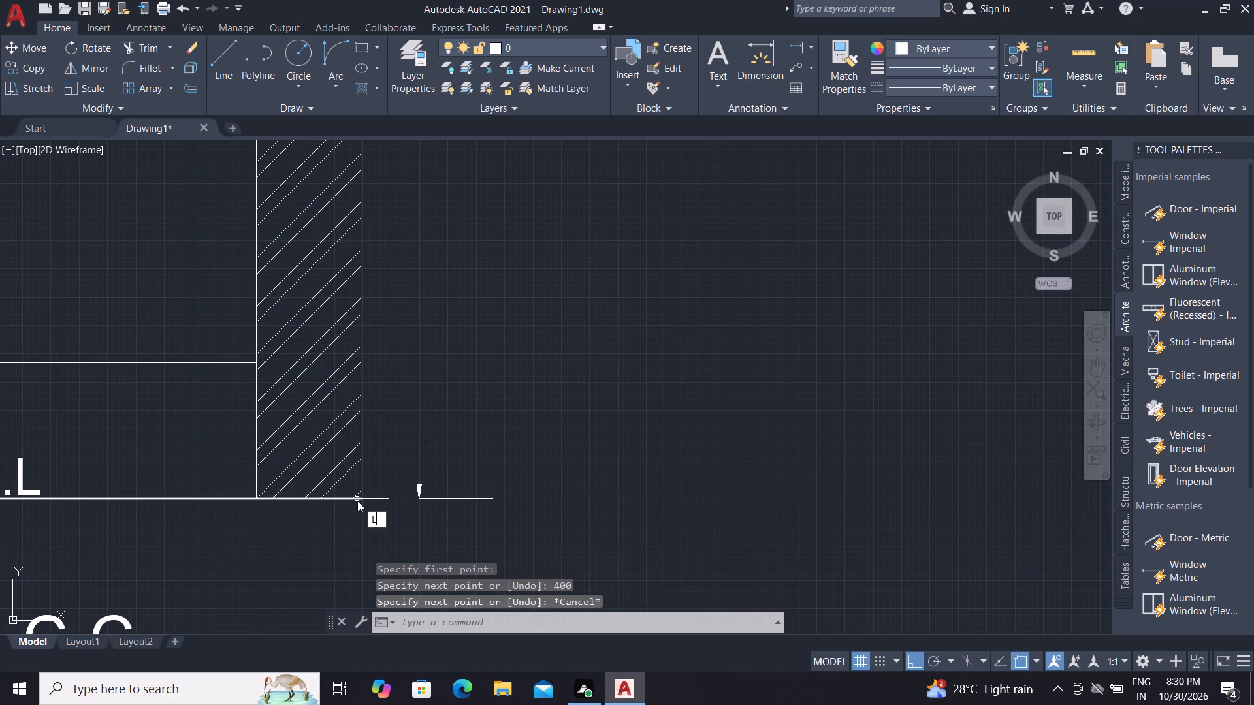
right_click(357, 501)
left_click(357, 501)
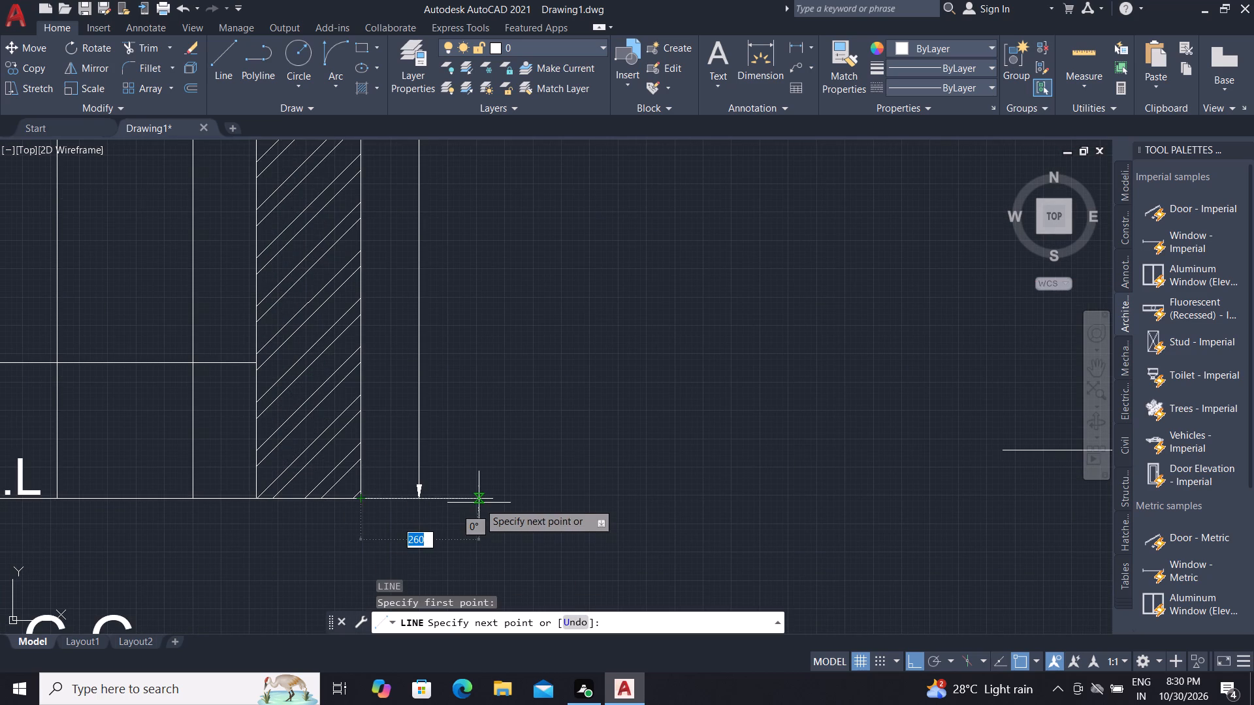
left_click(483, 500)
key("Escape")
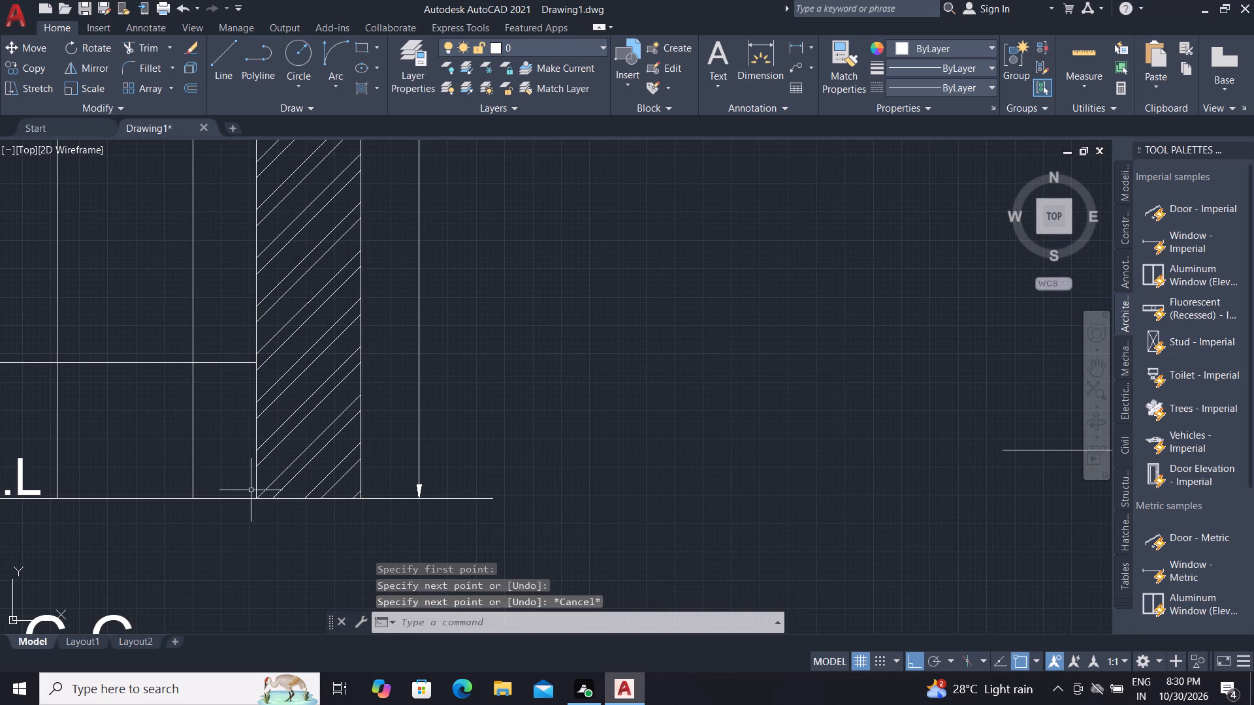
Draw a short floor line outward from the bottom outer corner of SECTION AT C-C's left wall.
scroll(245, 490, "down", 1)
scroll(106, 496, "down", 2)
middle_click_drag(83, 516, 182, 511)
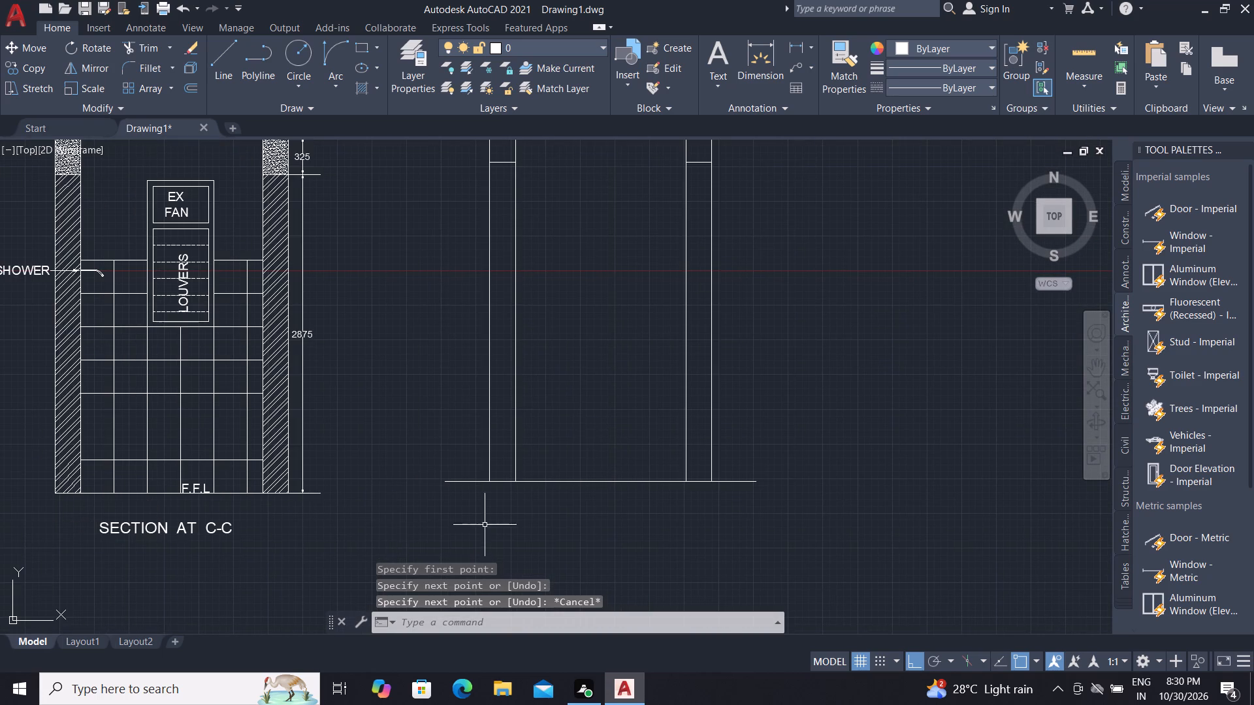
scroll(48, 496, "up", 3)
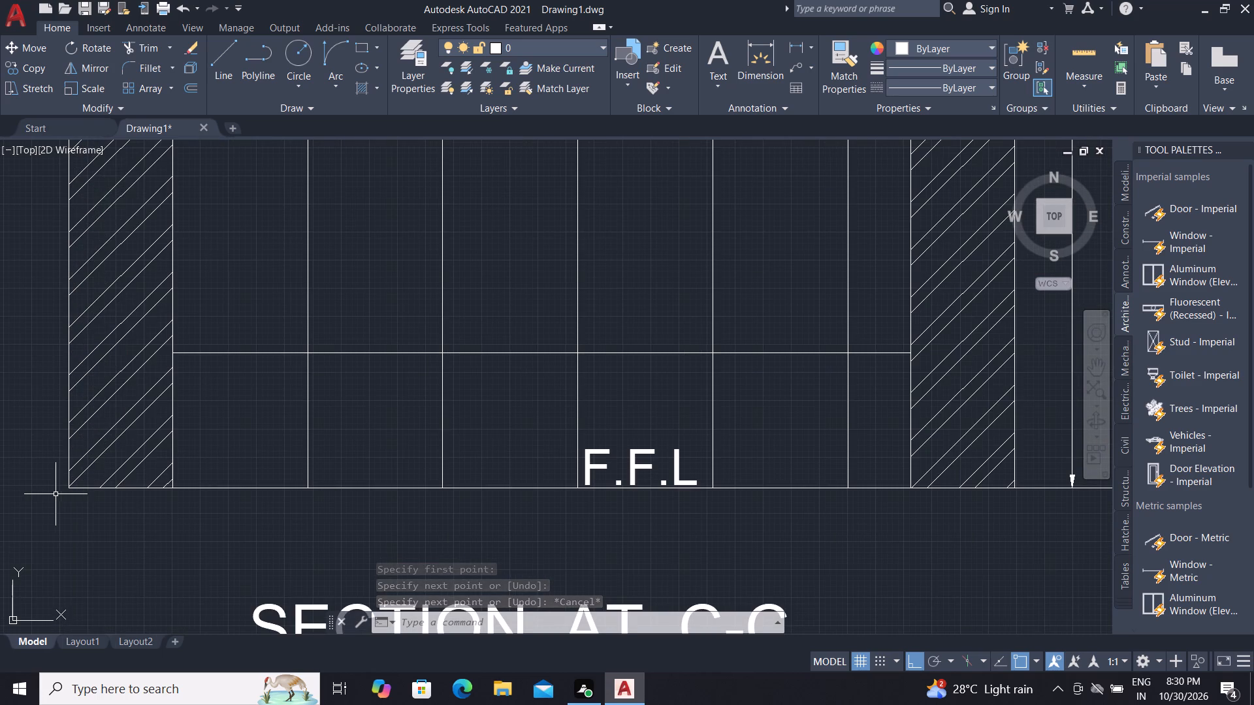
type("L")
key("space")
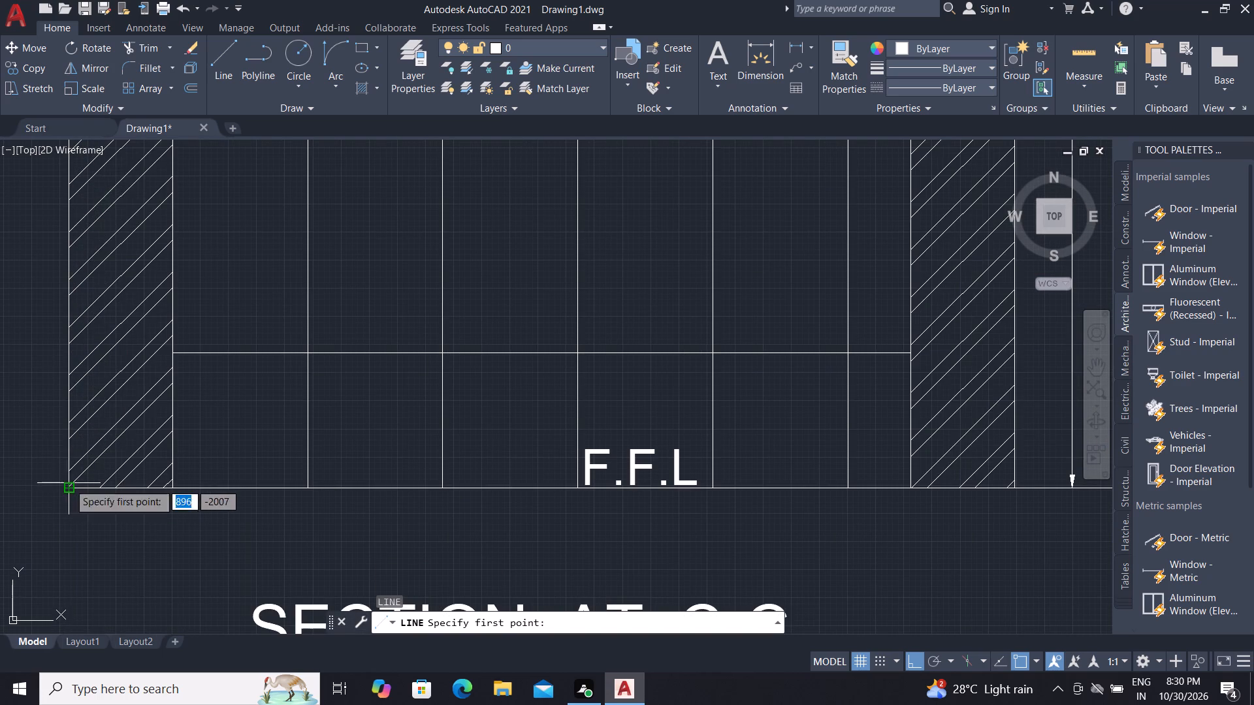
left_click(71, 483)
scroll(6, 457, "down", 2)
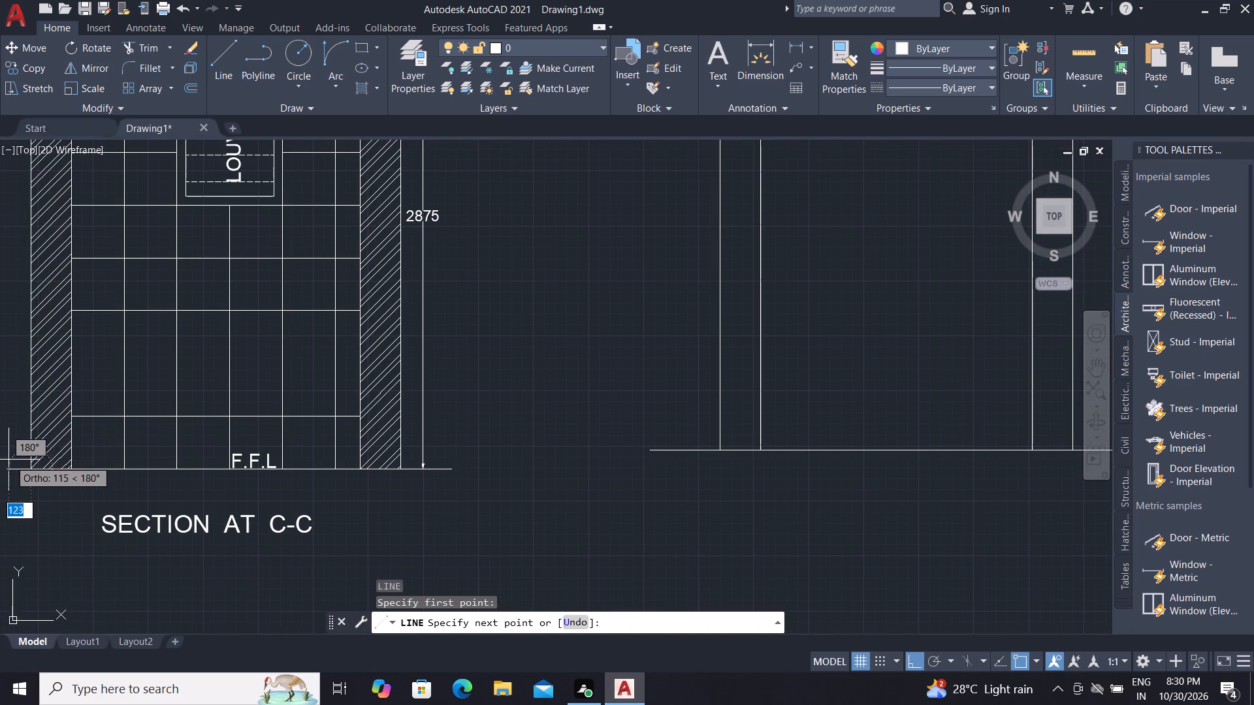
left_click(0, 460)
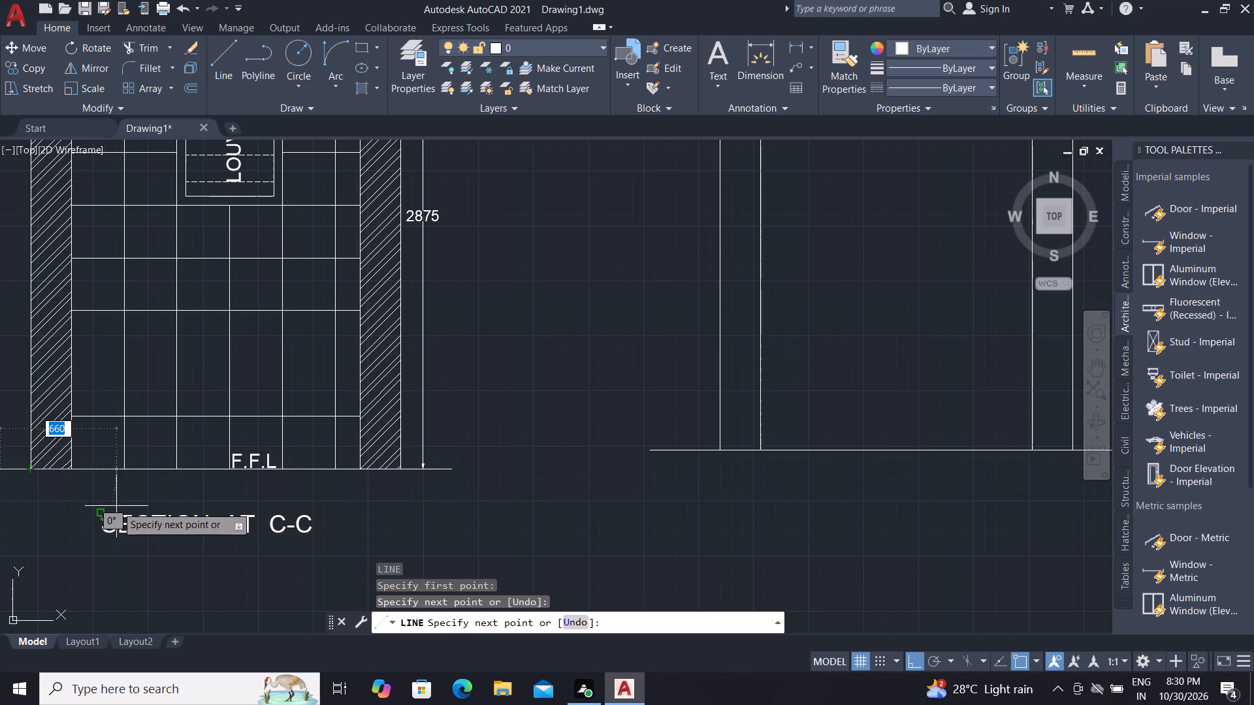
key("Escape")
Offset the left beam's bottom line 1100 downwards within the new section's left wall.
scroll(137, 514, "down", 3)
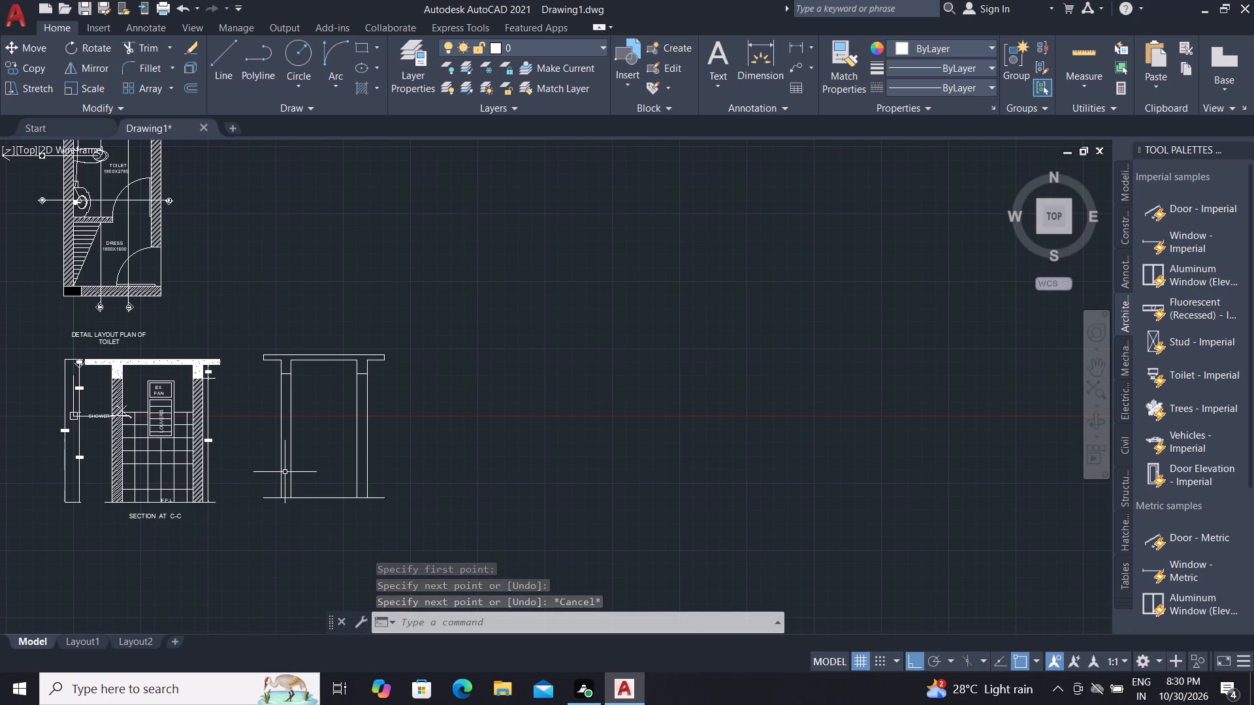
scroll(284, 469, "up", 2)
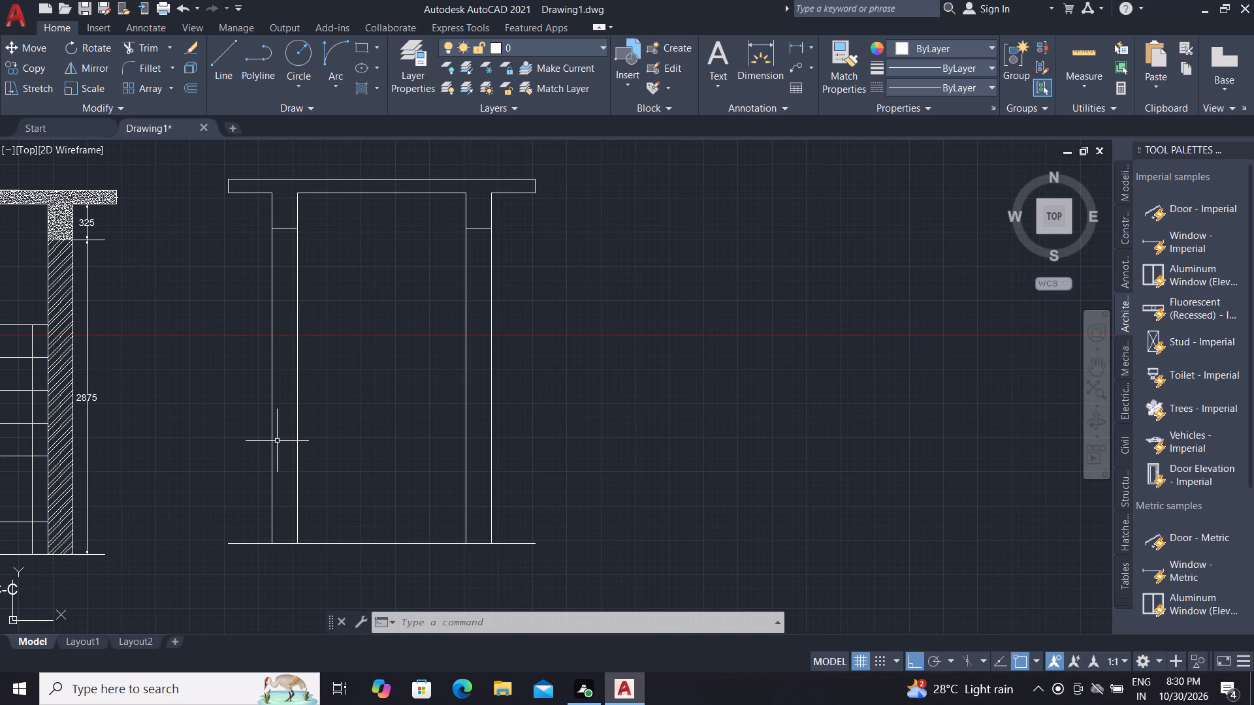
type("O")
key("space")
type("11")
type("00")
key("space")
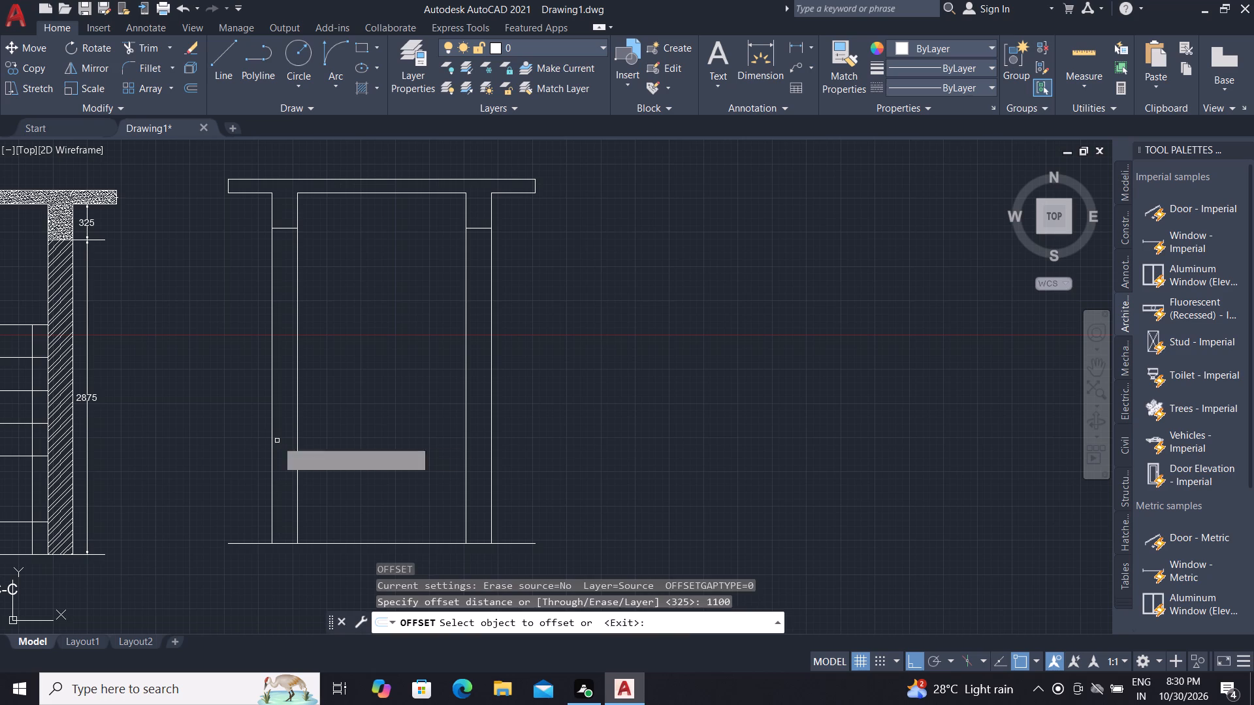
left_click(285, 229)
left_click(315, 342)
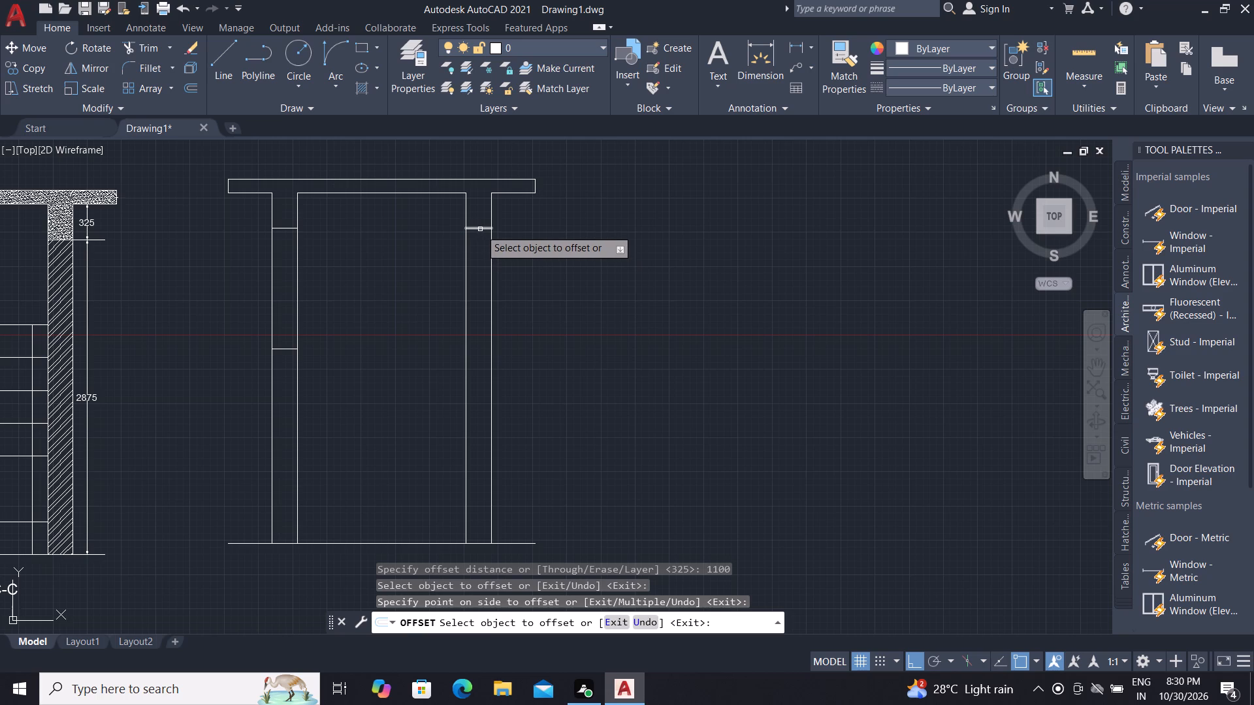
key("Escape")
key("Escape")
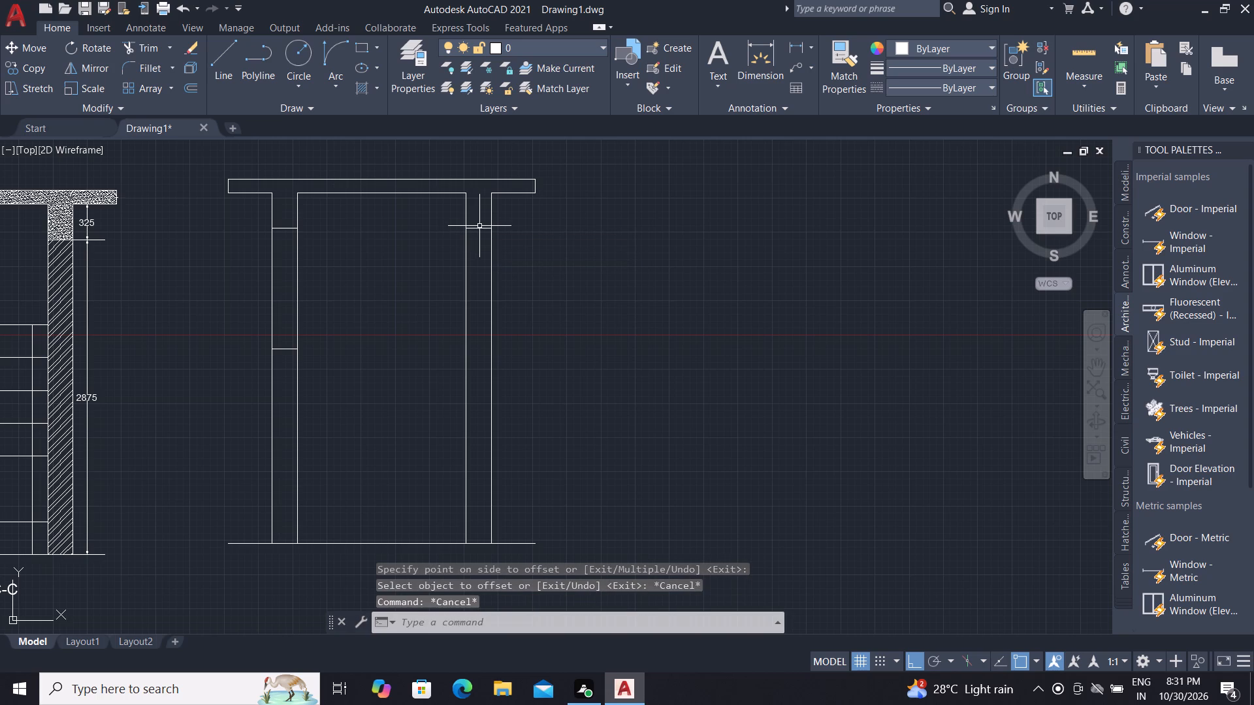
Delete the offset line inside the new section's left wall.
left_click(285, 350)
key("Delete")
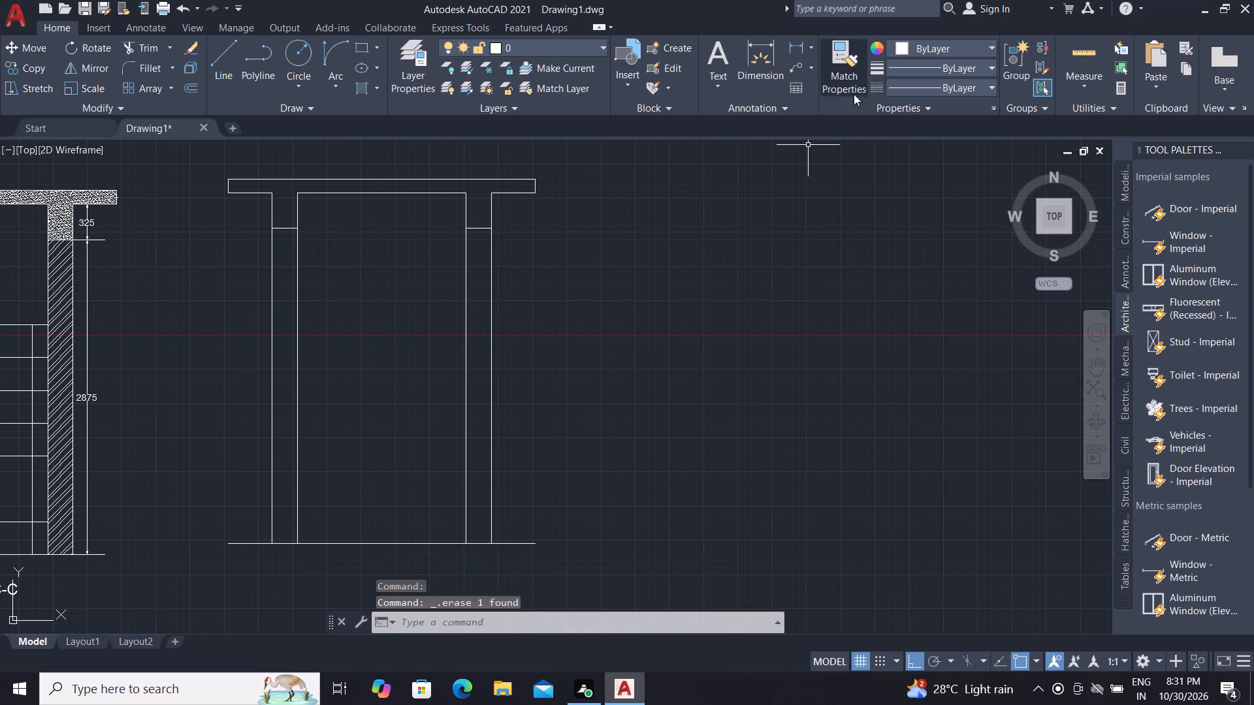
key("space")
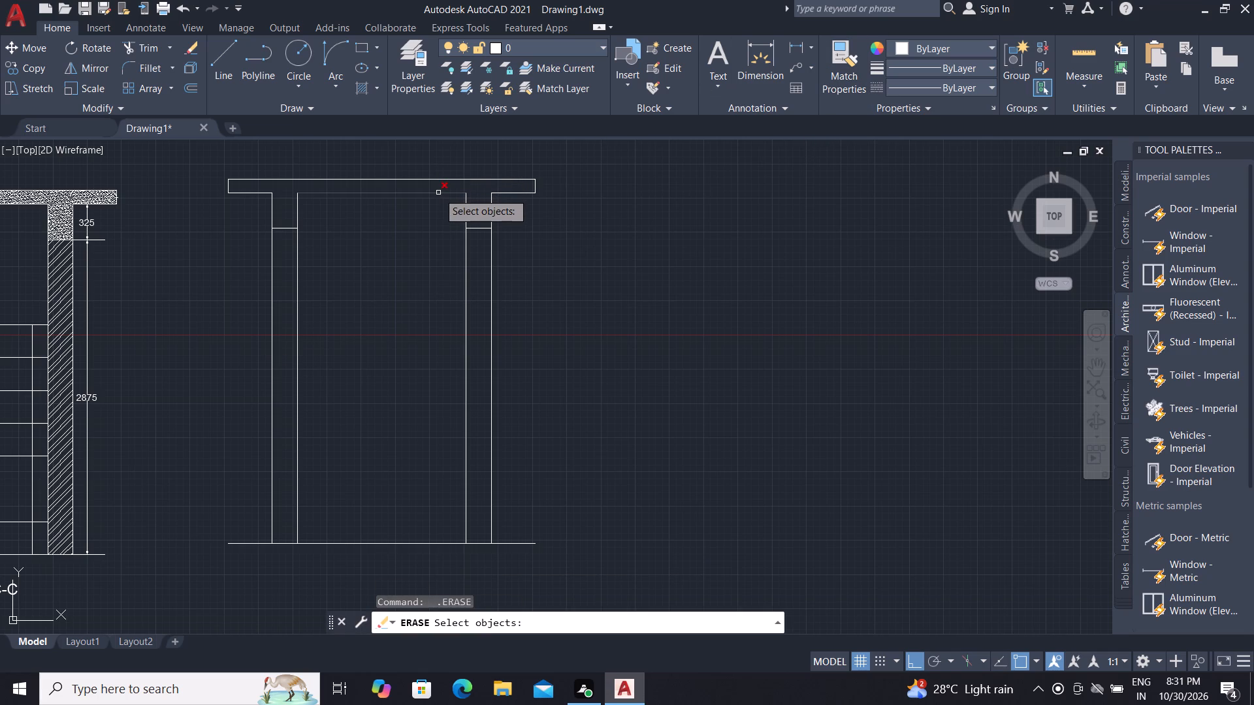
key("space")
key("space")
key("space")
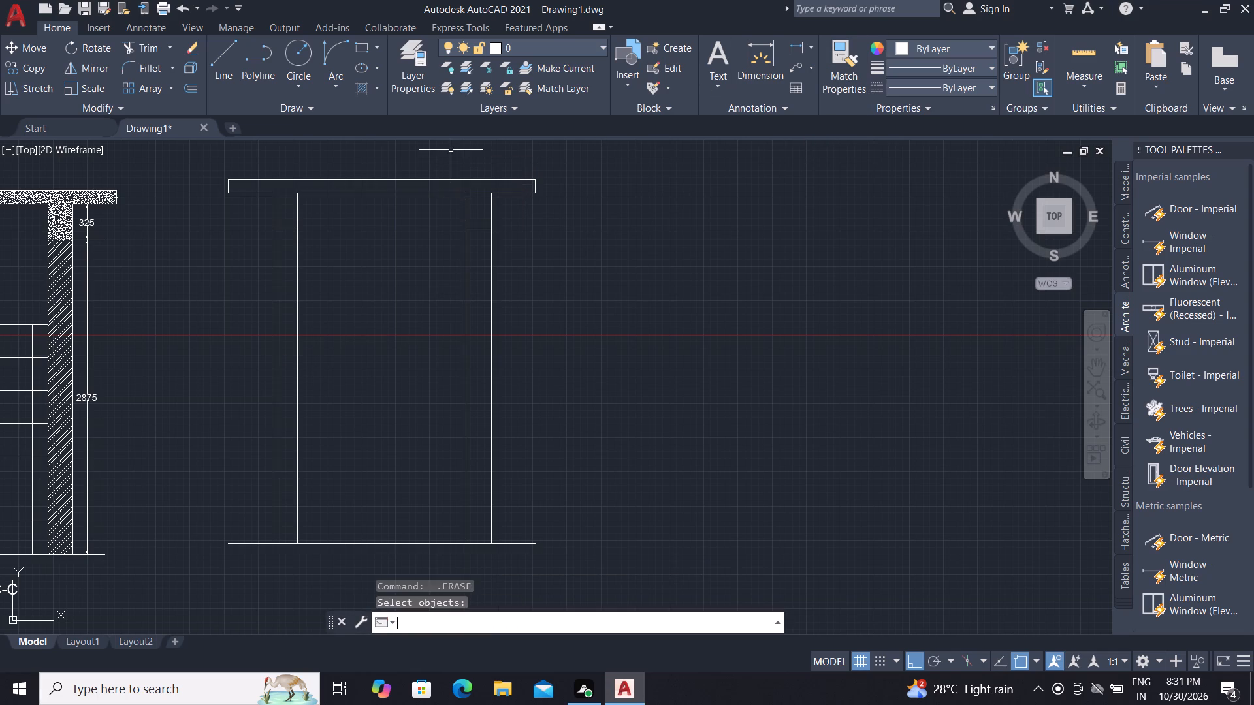
Offset the slab's underside line between the two walls 1100 downwards.
key("o")
key("space")
key("space")
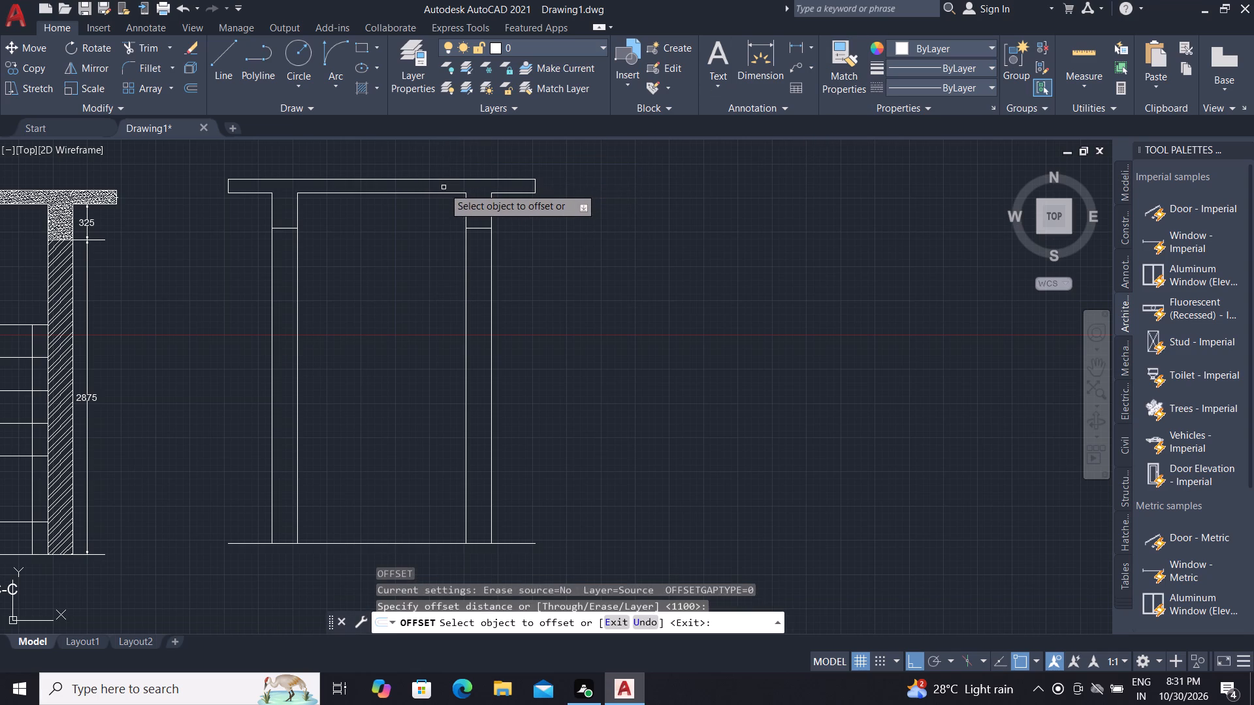
left_click(446, 192)
left_click(445, 307)
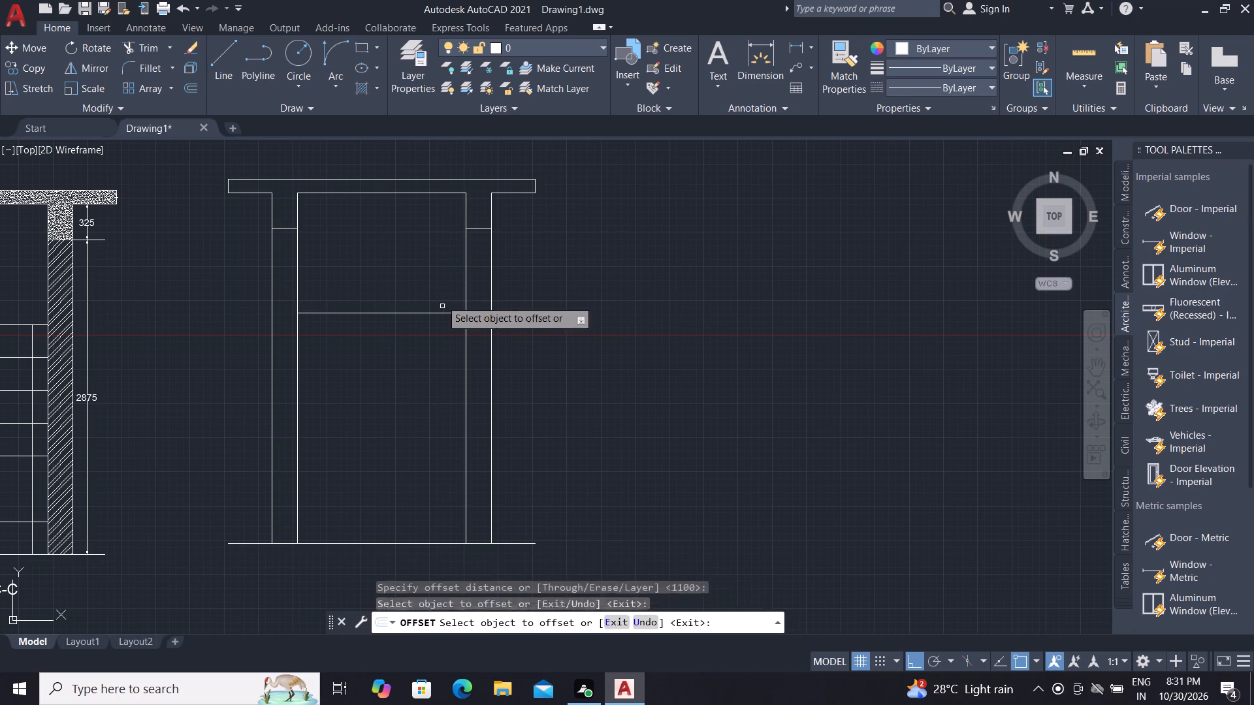
key("Escape")
Extend the offset horizontal line at both ends across the walls to their outer faces.
key("e")
key("x")
key("space")
left_click(432, 272)
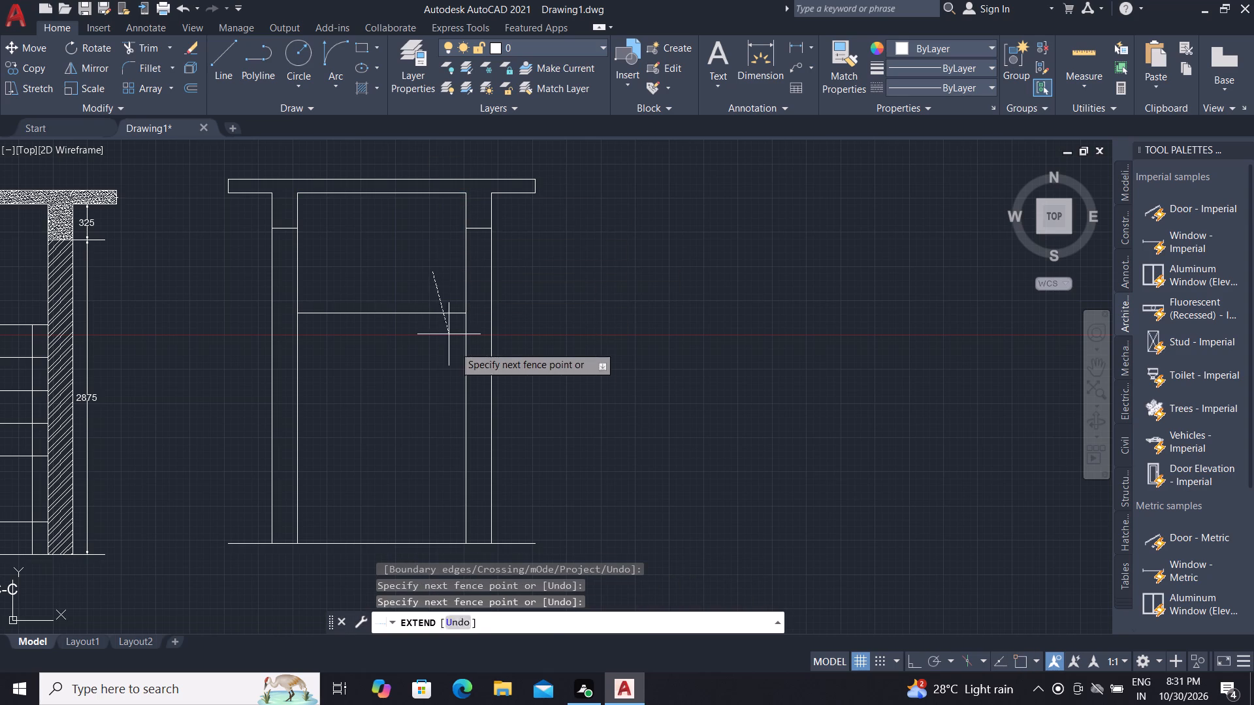
left_click(459, 337)
left_click(342, 276)
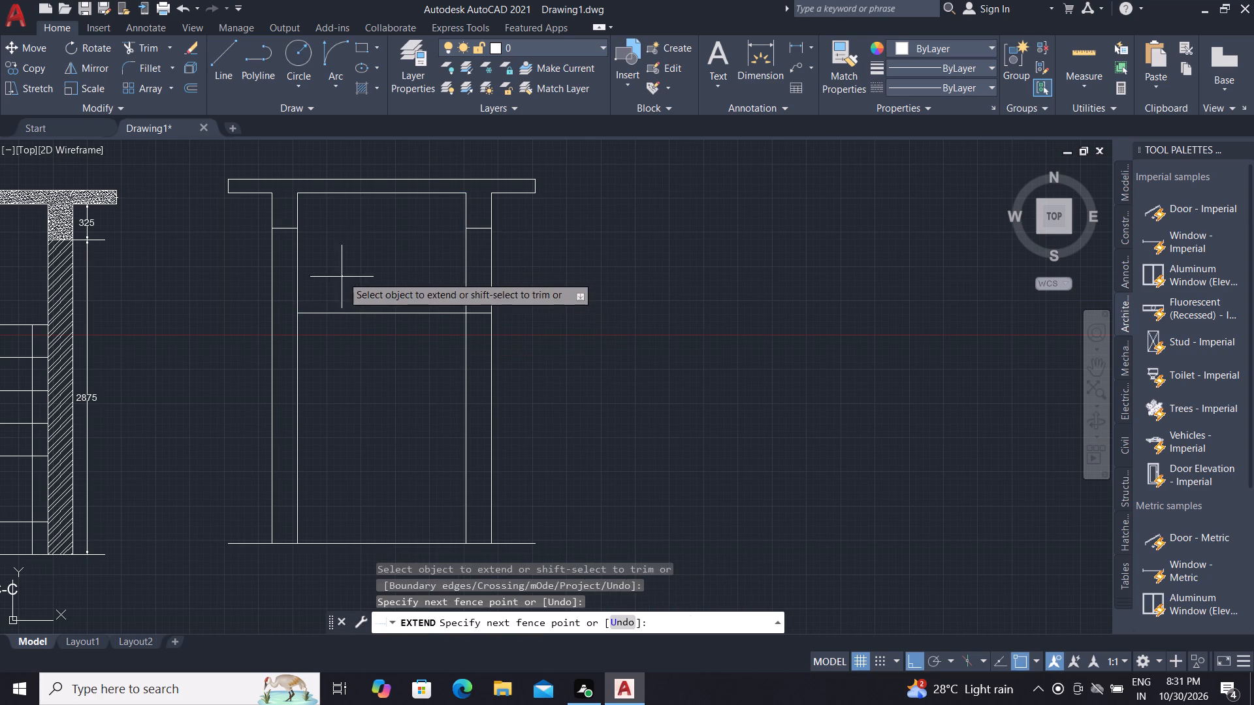
left_click(310, 324)
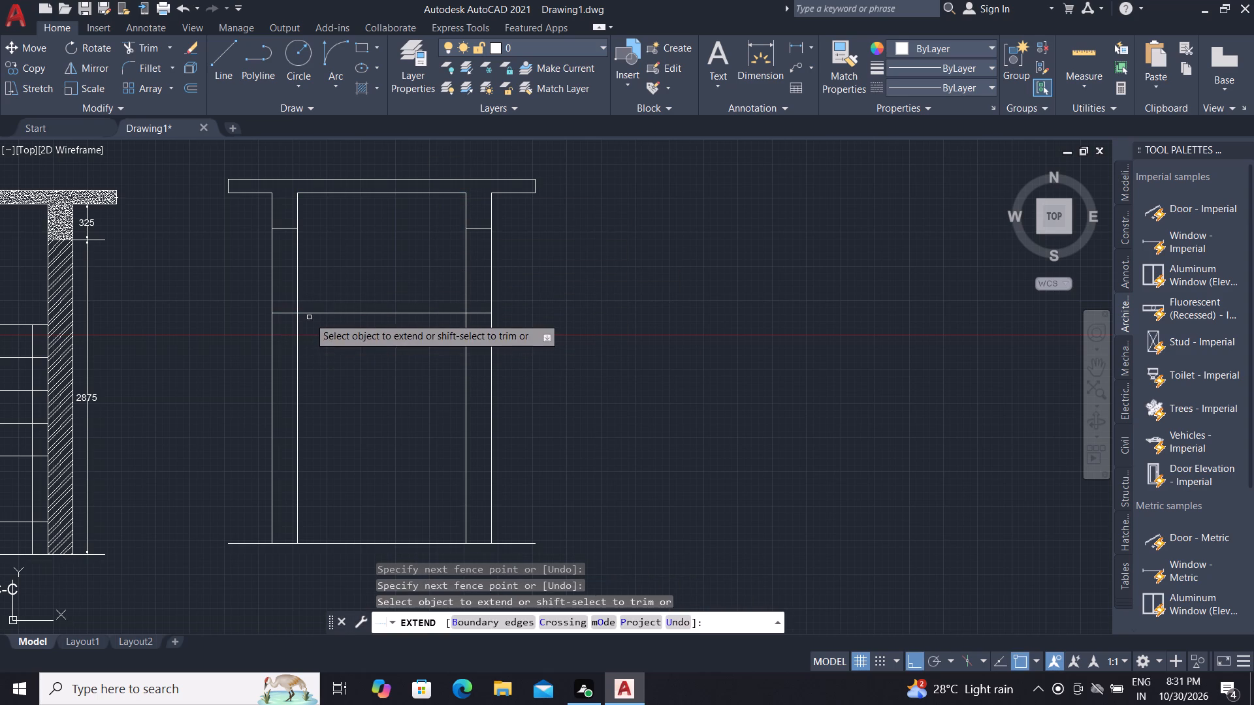
Trim the horizontal line's end portions inside both walls of the new section, back to the walls' inner faces.
key("Escape")
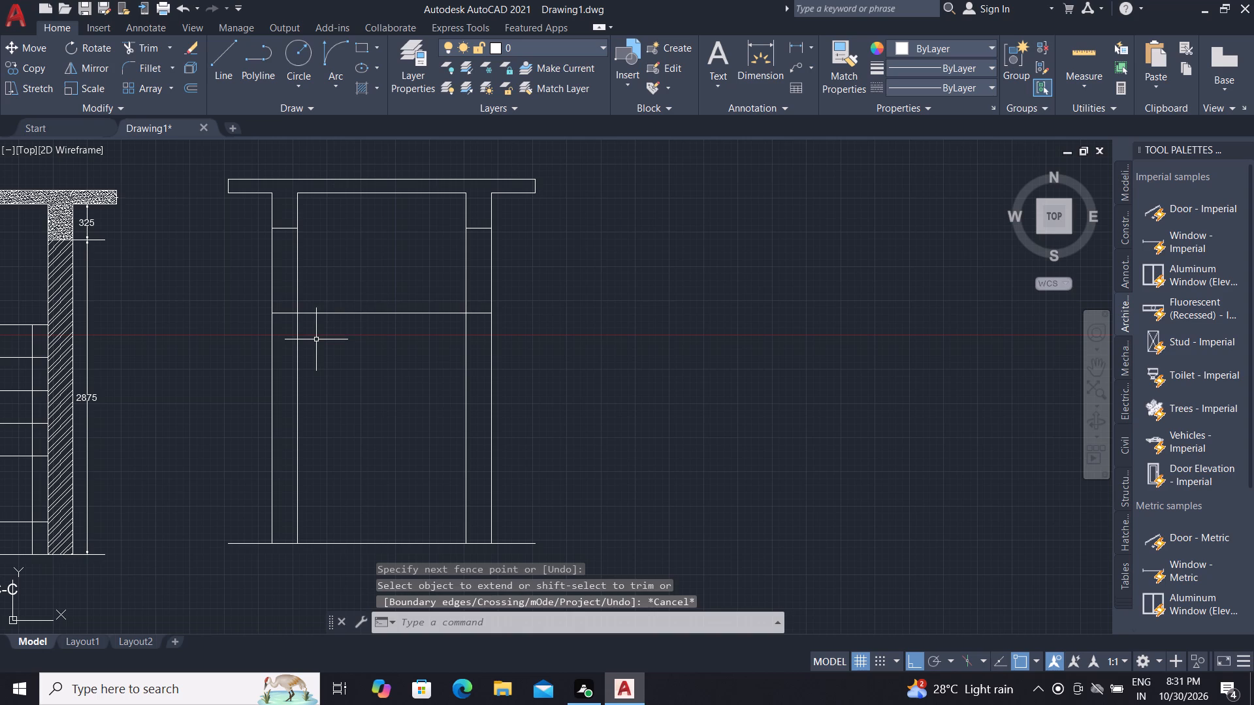
type("TR")
key("space")
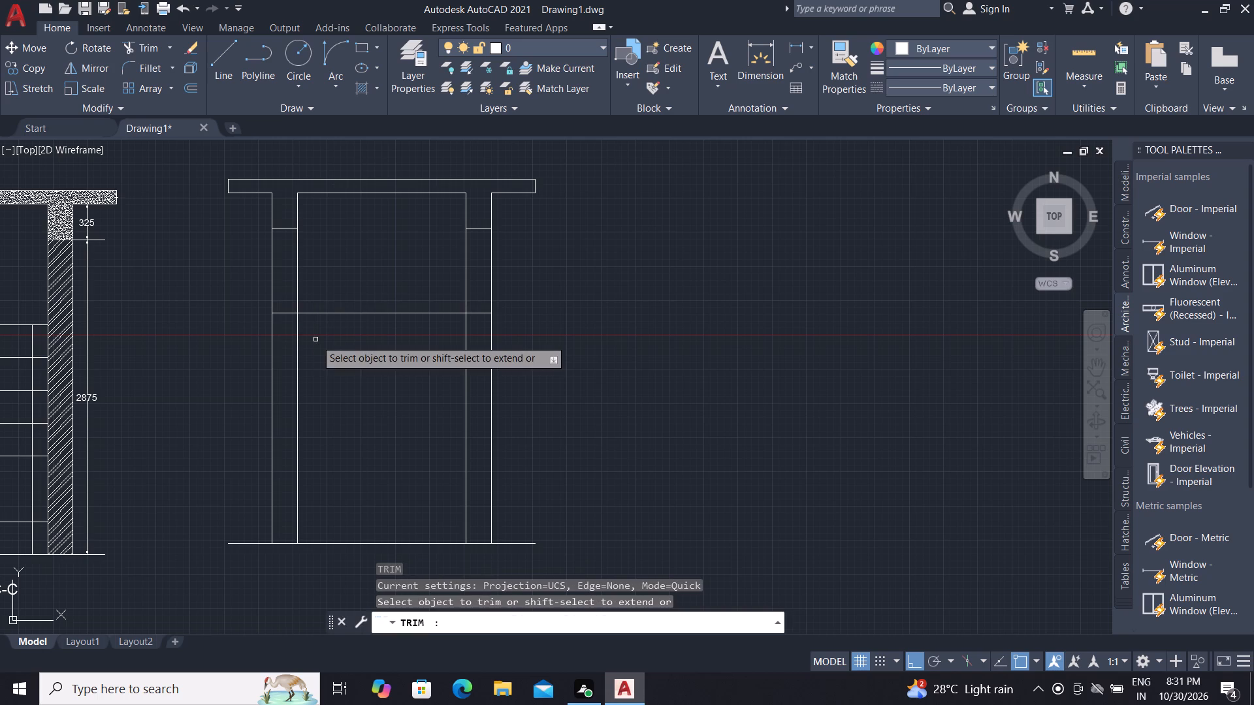
left_click(291, 311)
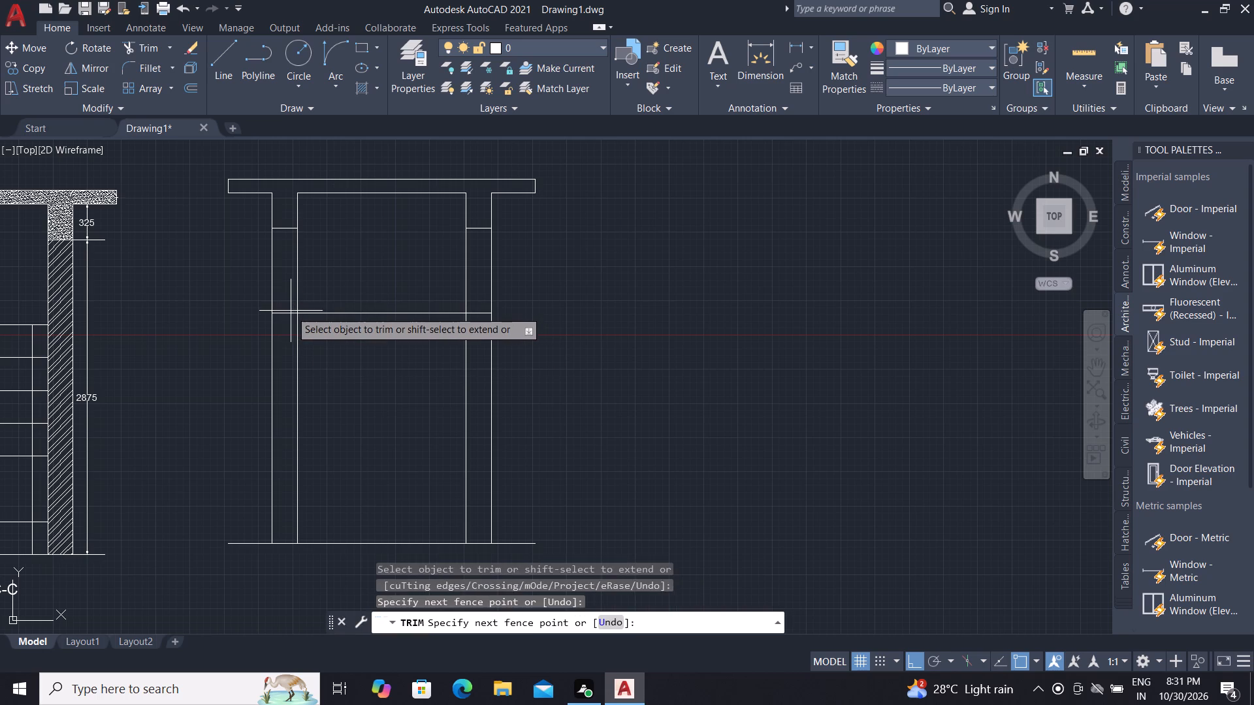
left_click(289, 316)
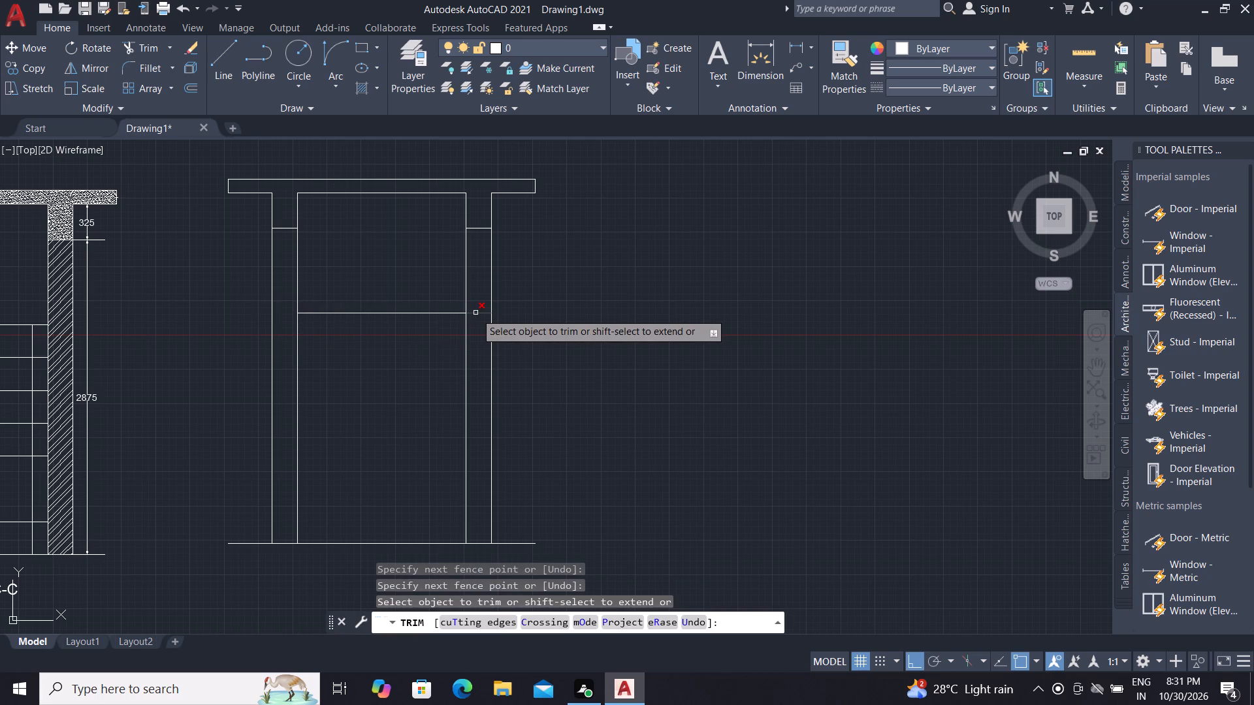
left_click(476, 313)
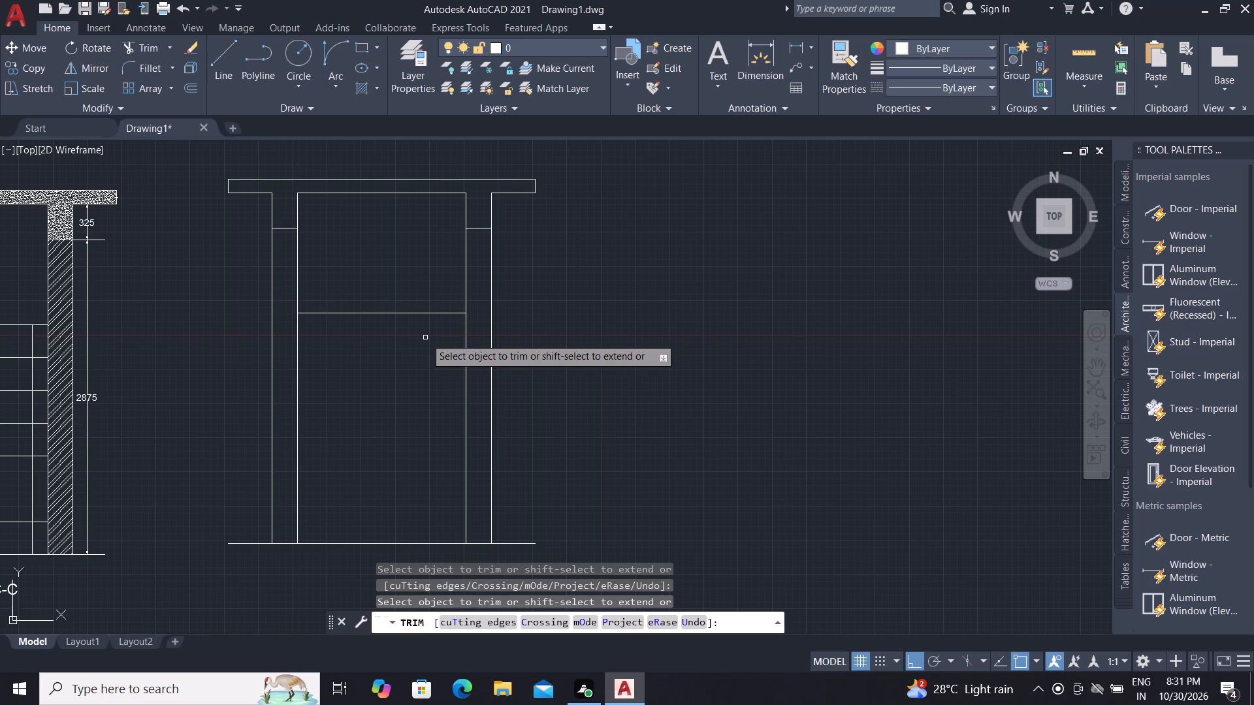
key("Escape")
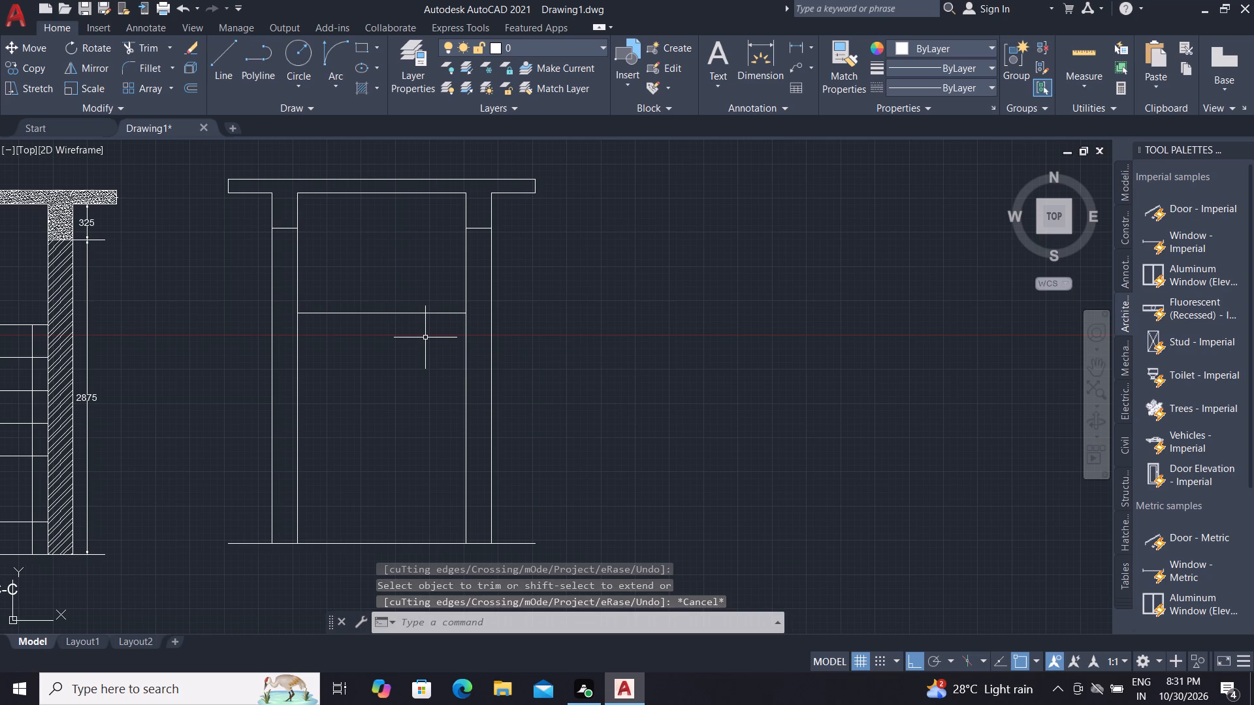
Offset the horizontal line between the walls downwards at 200 spacing to make three successive lines.
type("O")
key("space")
key("2")
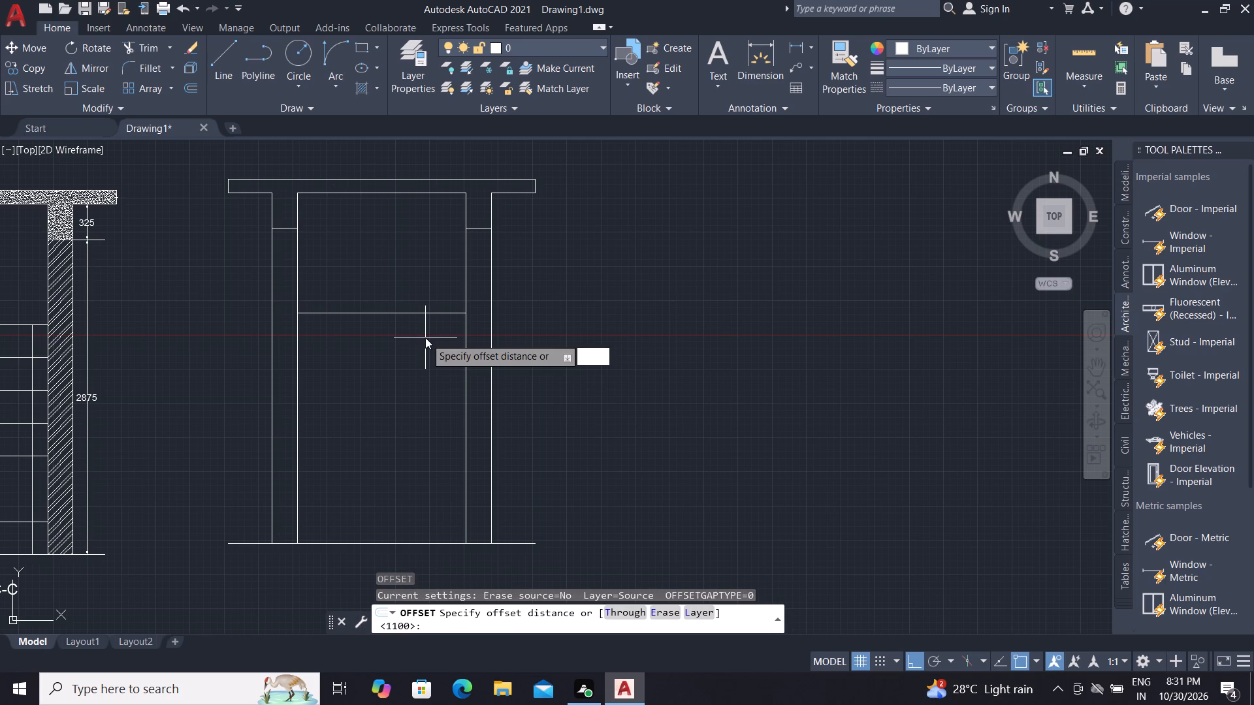
type("00")
key("space")
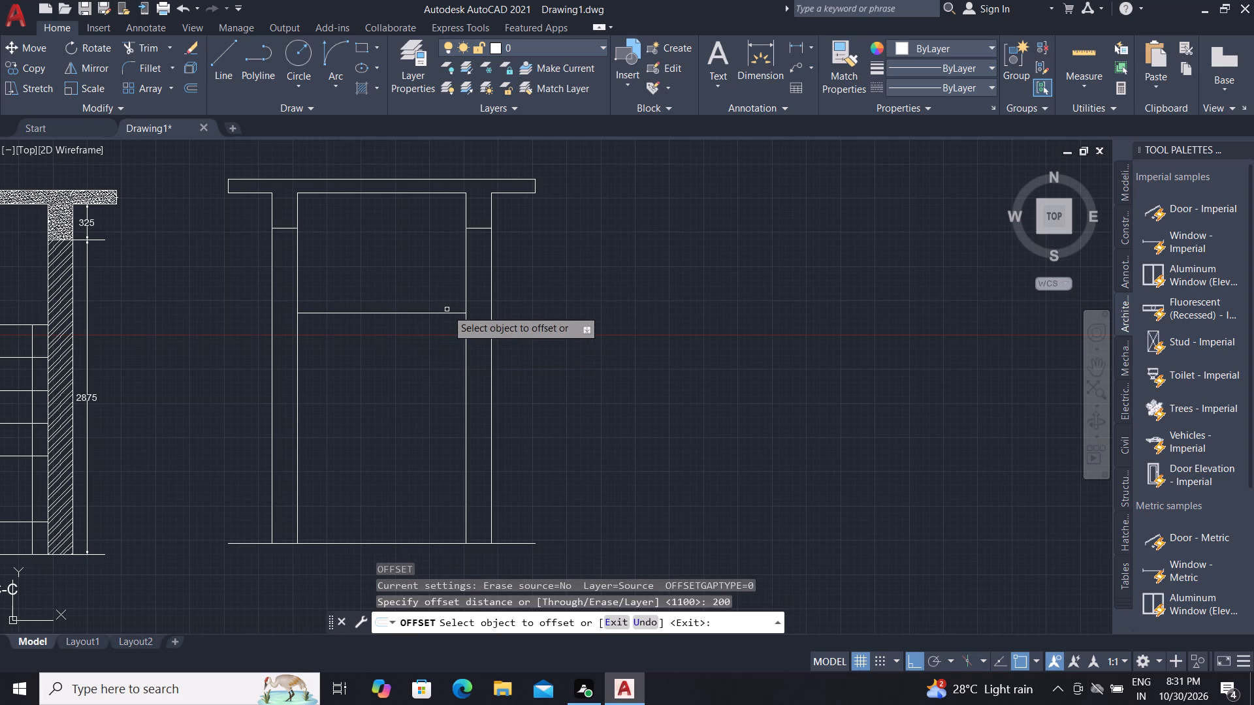
left_click(446, 315)
left_click(436, 368)
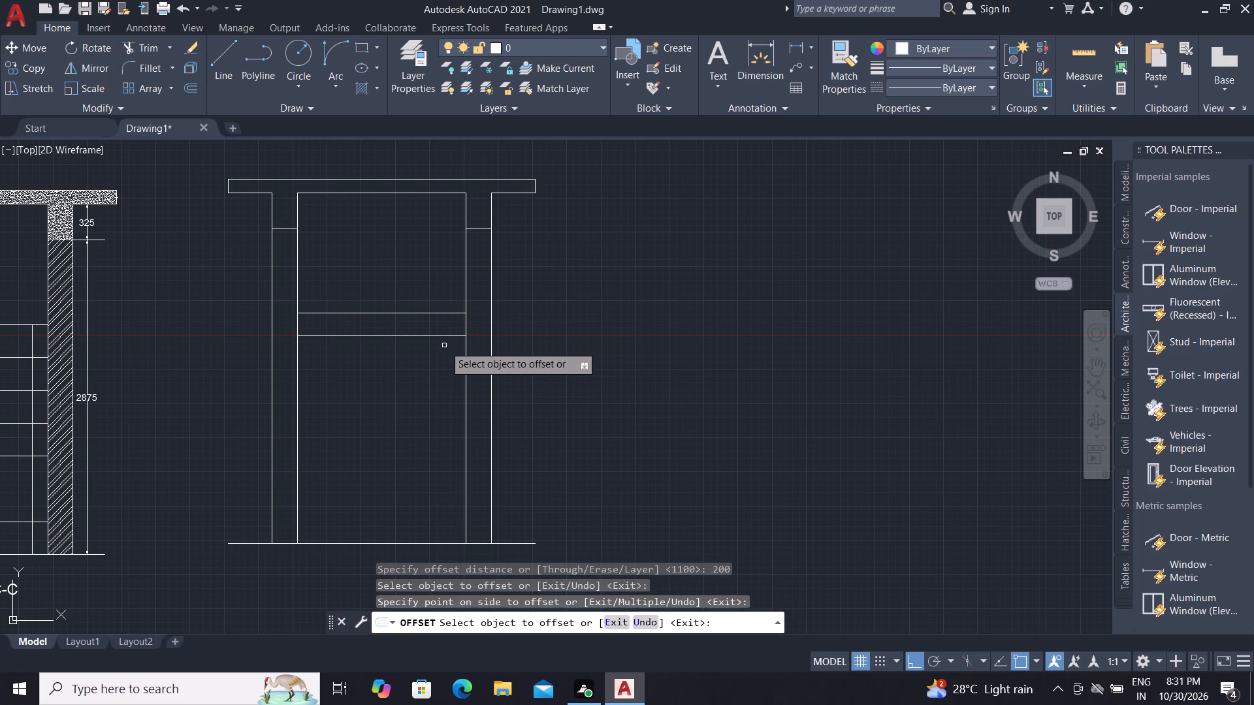
left_click(448, 336)
left_click(436, 386)
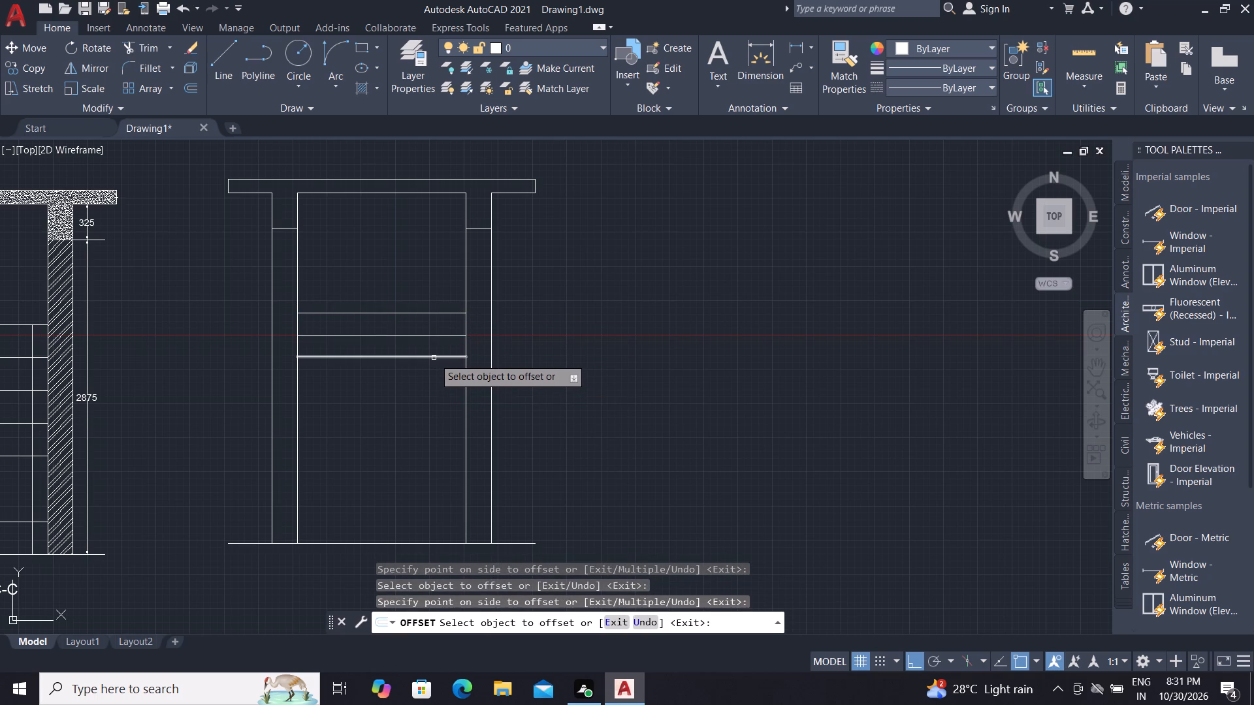
left_click(434, 358)
left_click(435, 380)
left_click(435, 380)
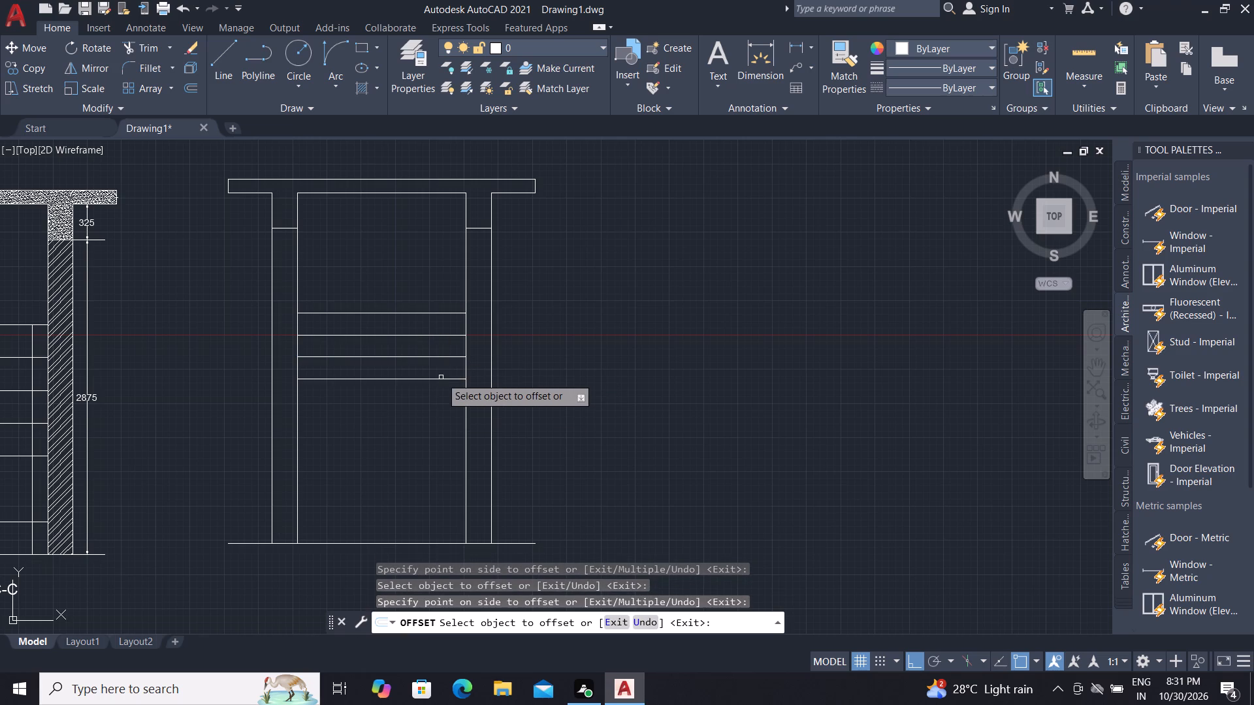
left_click(444, 369)
left_click(438, 394)
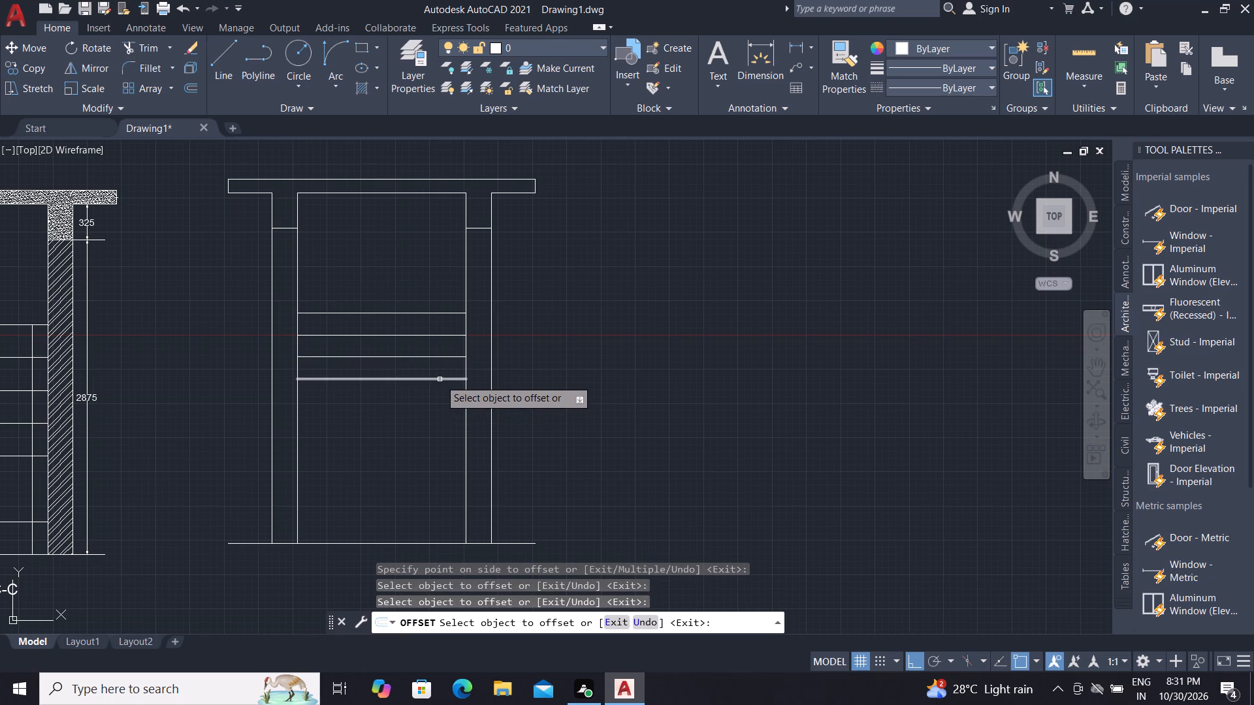
Continue the 200 offsets downwards from the lowest line with six more horizontal lines, ending just above the floor line.
left_click(440, 379)
left_click(431, 413)
left_click(438, 400)
left_click(437, 420)
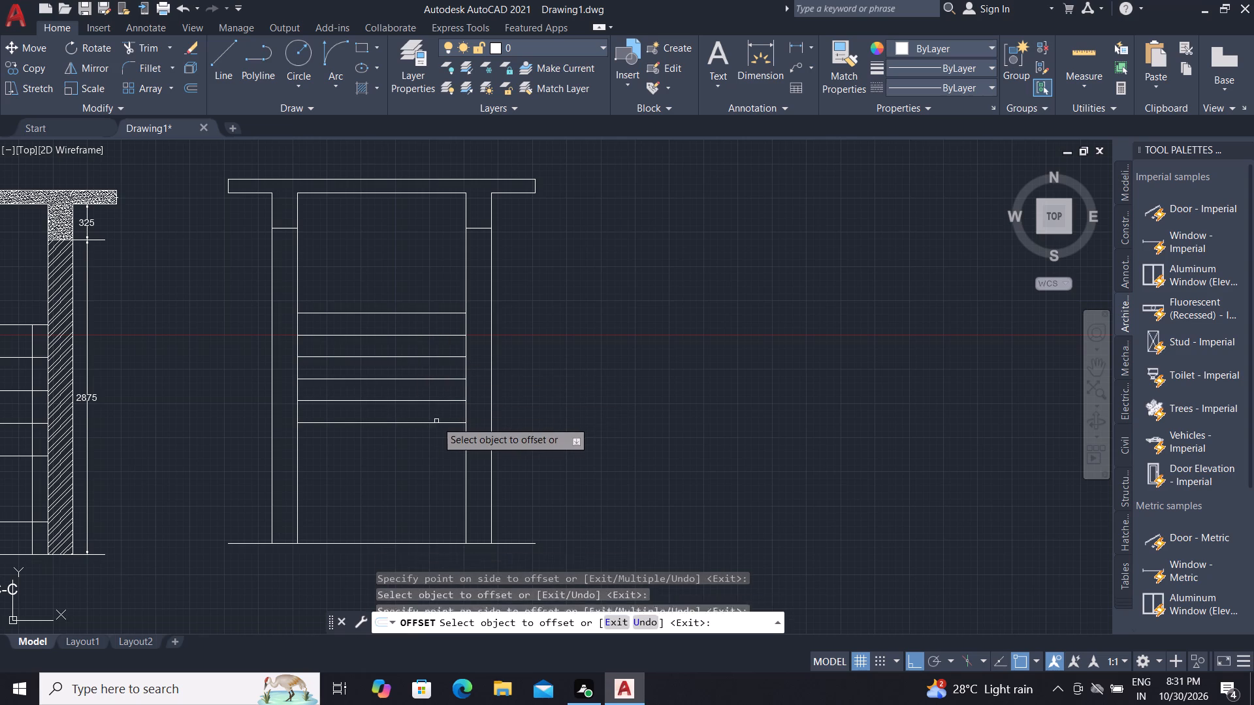
left_click(436, 421)
left_click(432, 455)
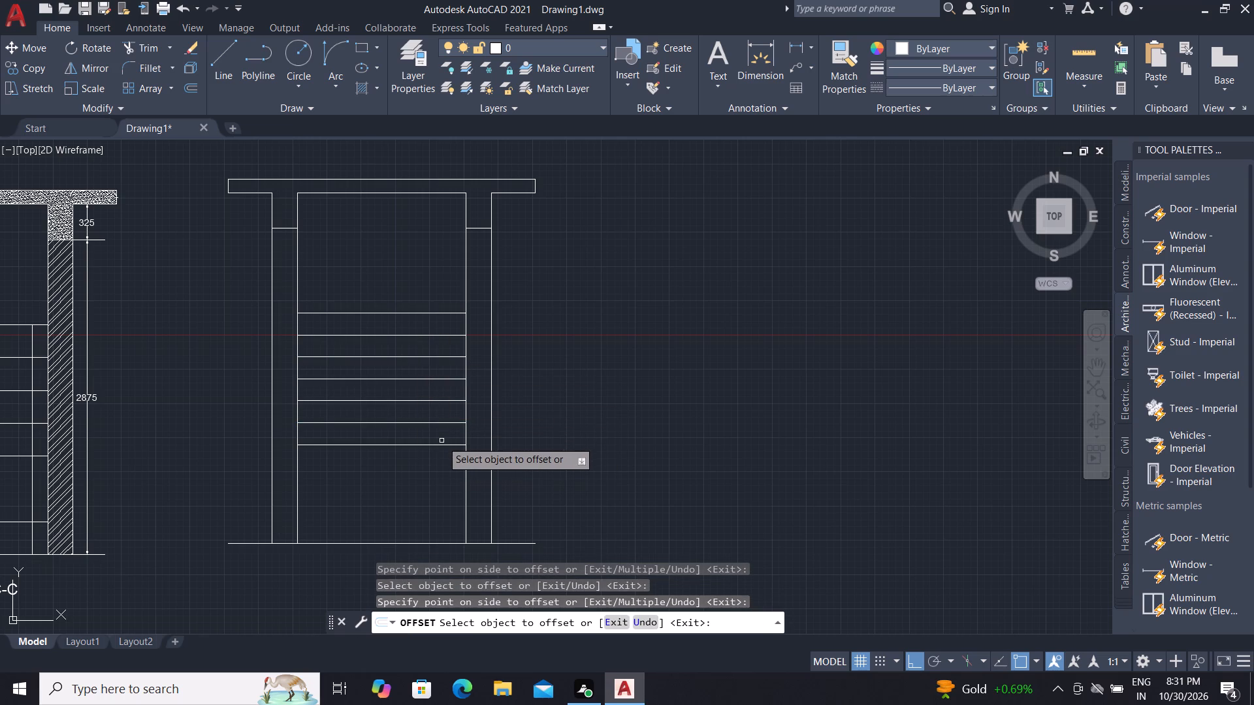
left_click(444, 446)
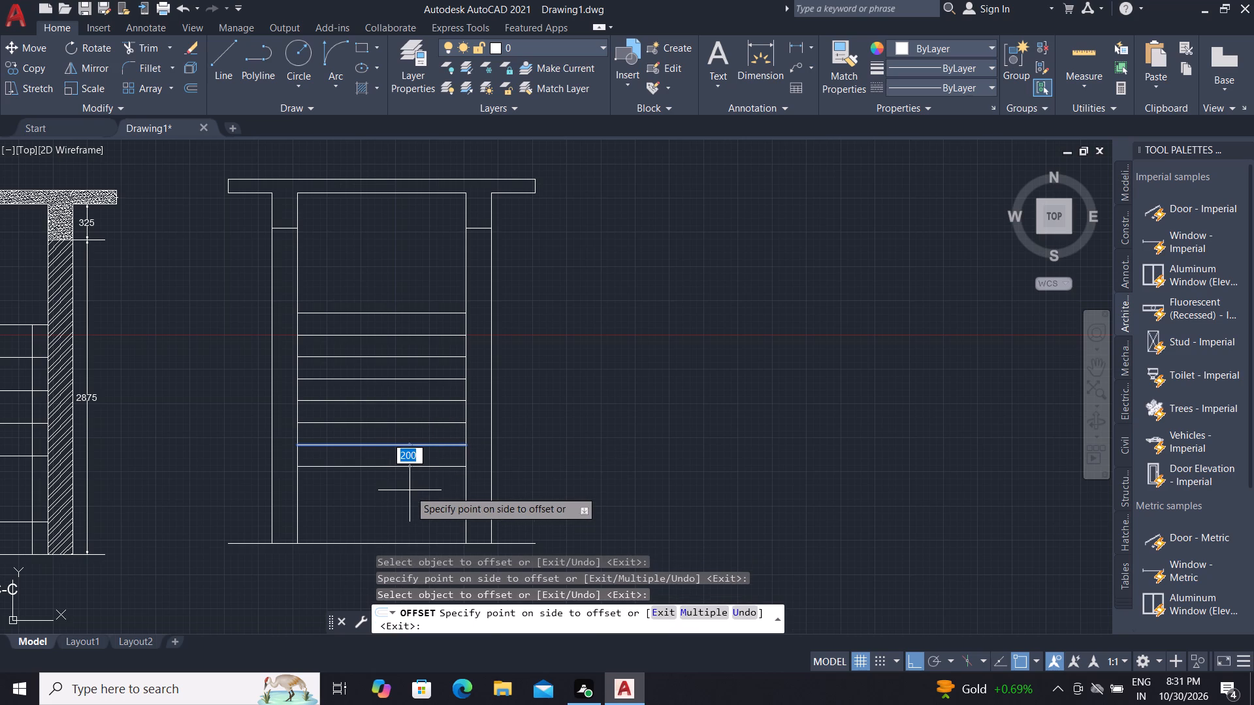
left_click(410, 490)
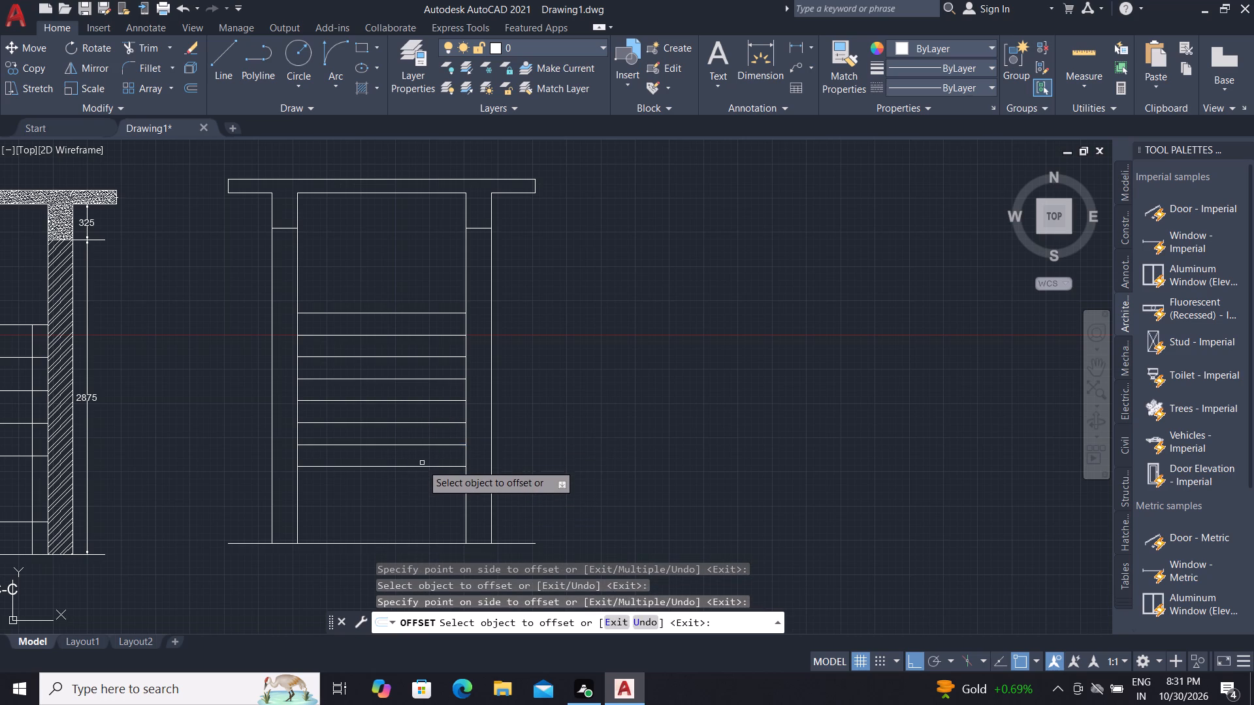
left_click(423, 469)
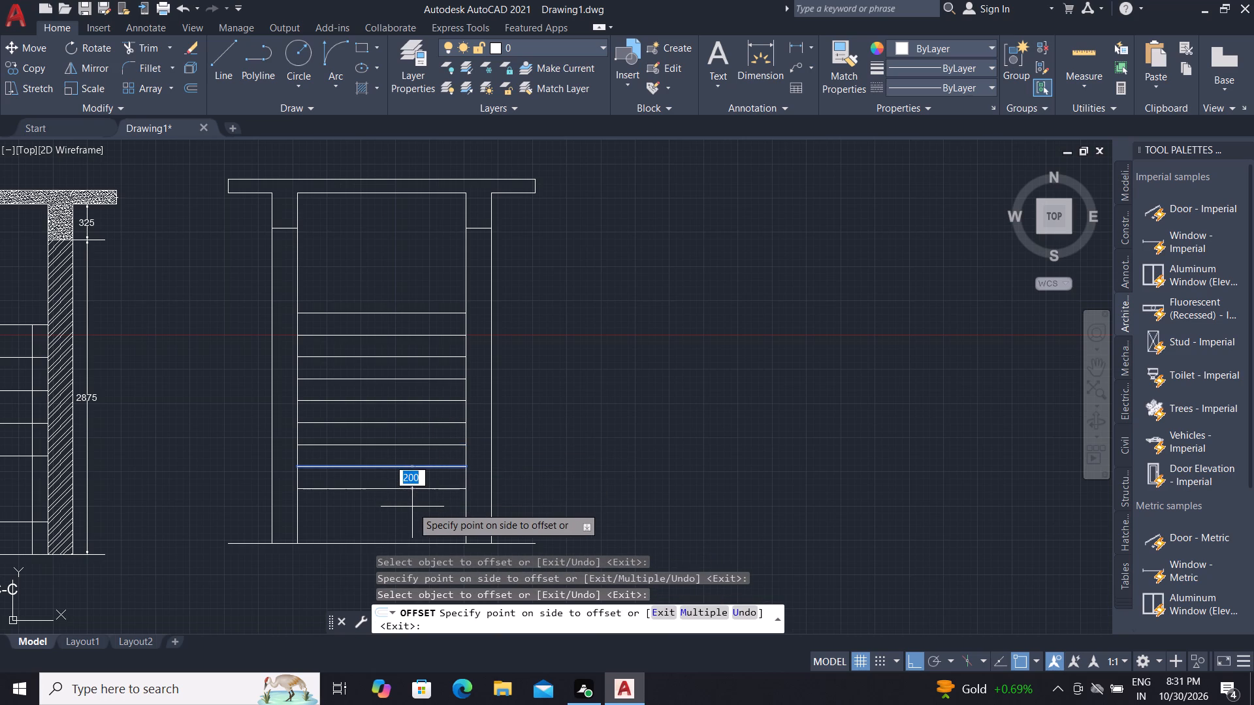
left_click(415, 511)
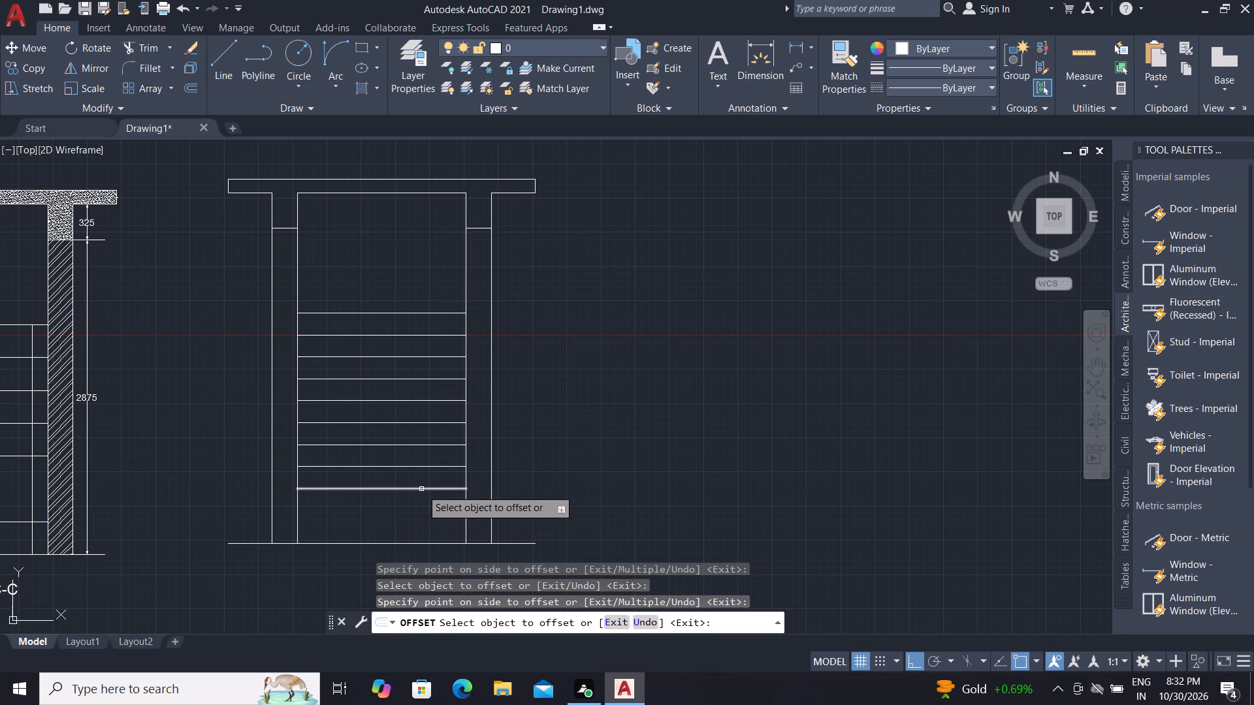
left_click(421, 489)
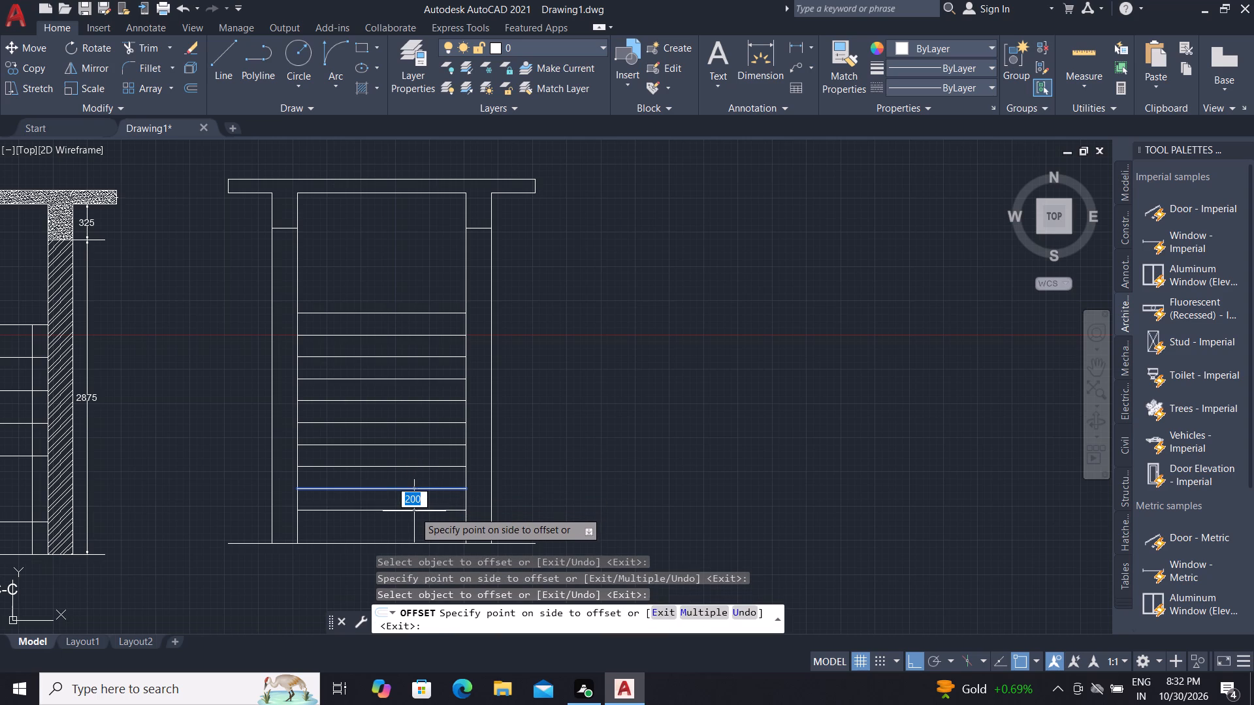
left_click(414, 511)
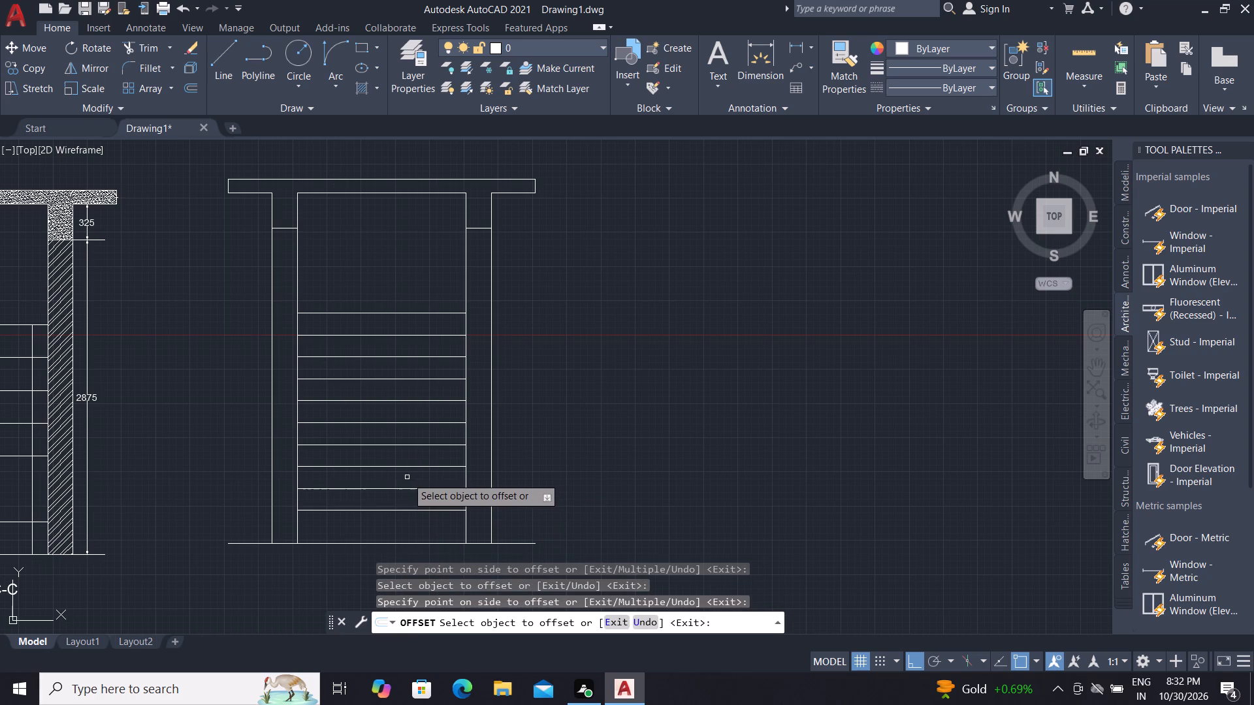
left_click(402, 510)
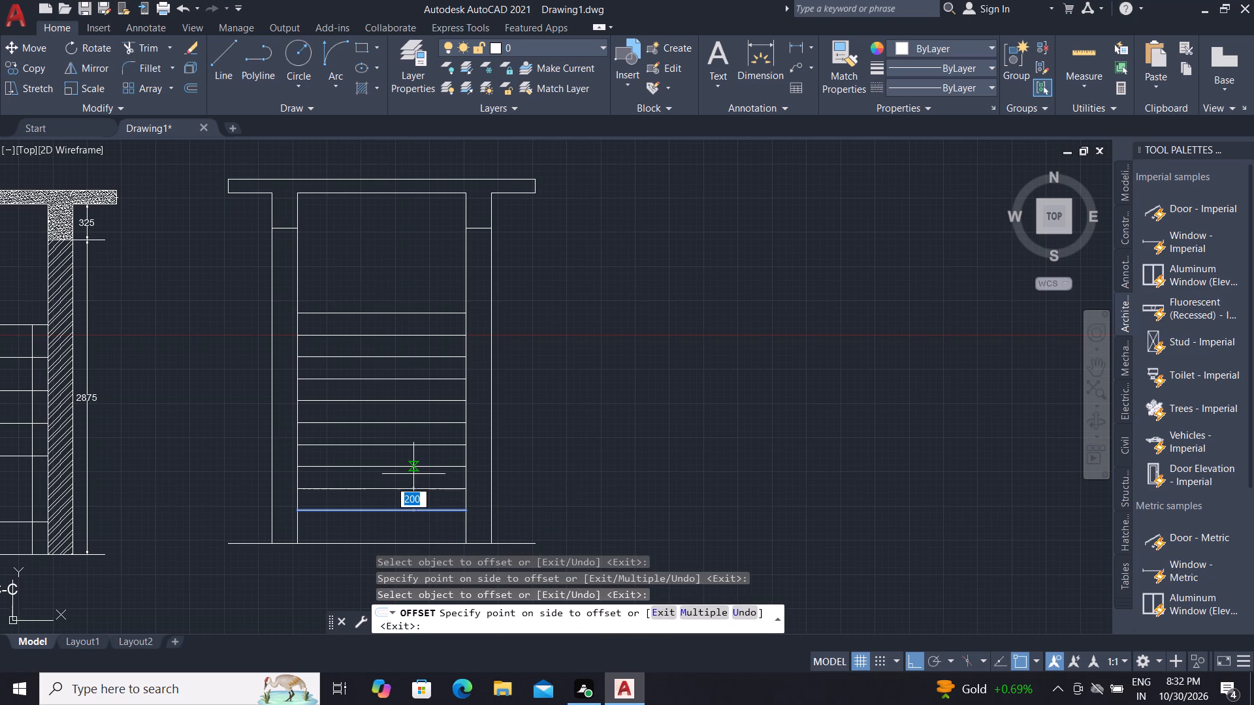
key("Escape")
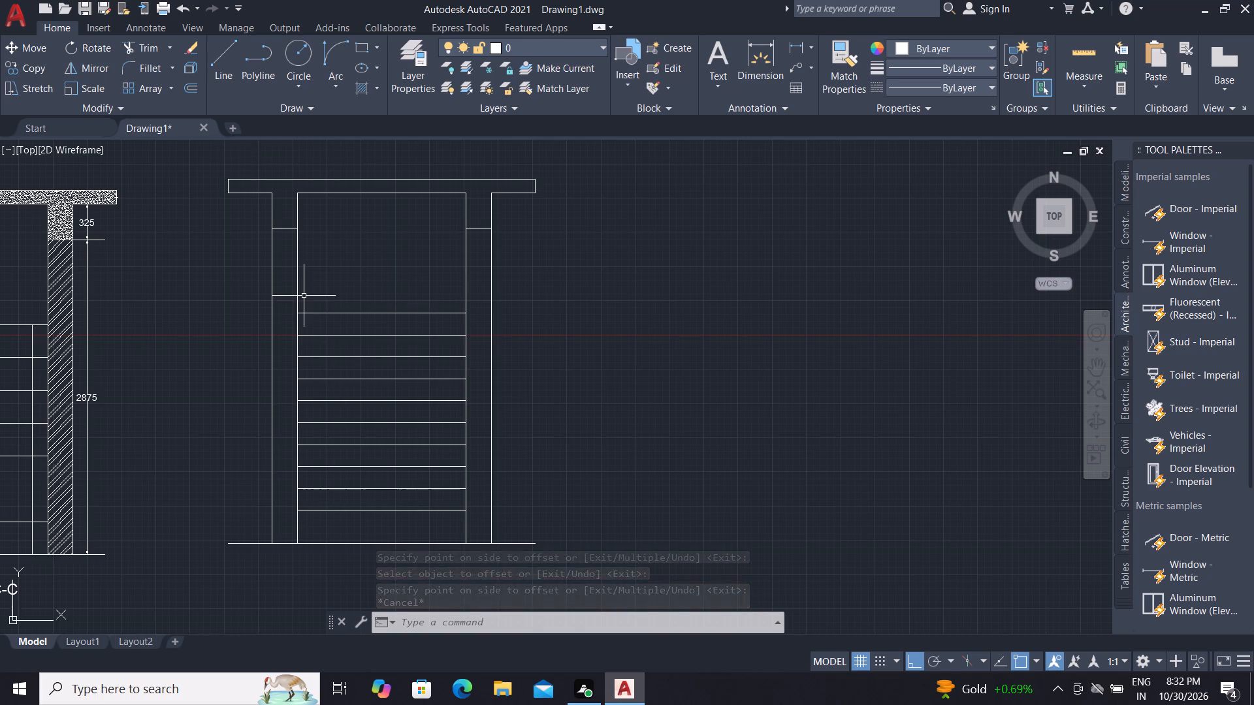
Offset the right wall's inner face towards the room at 200 spacing to make four successive vertical lines.
key("space")
key("n")
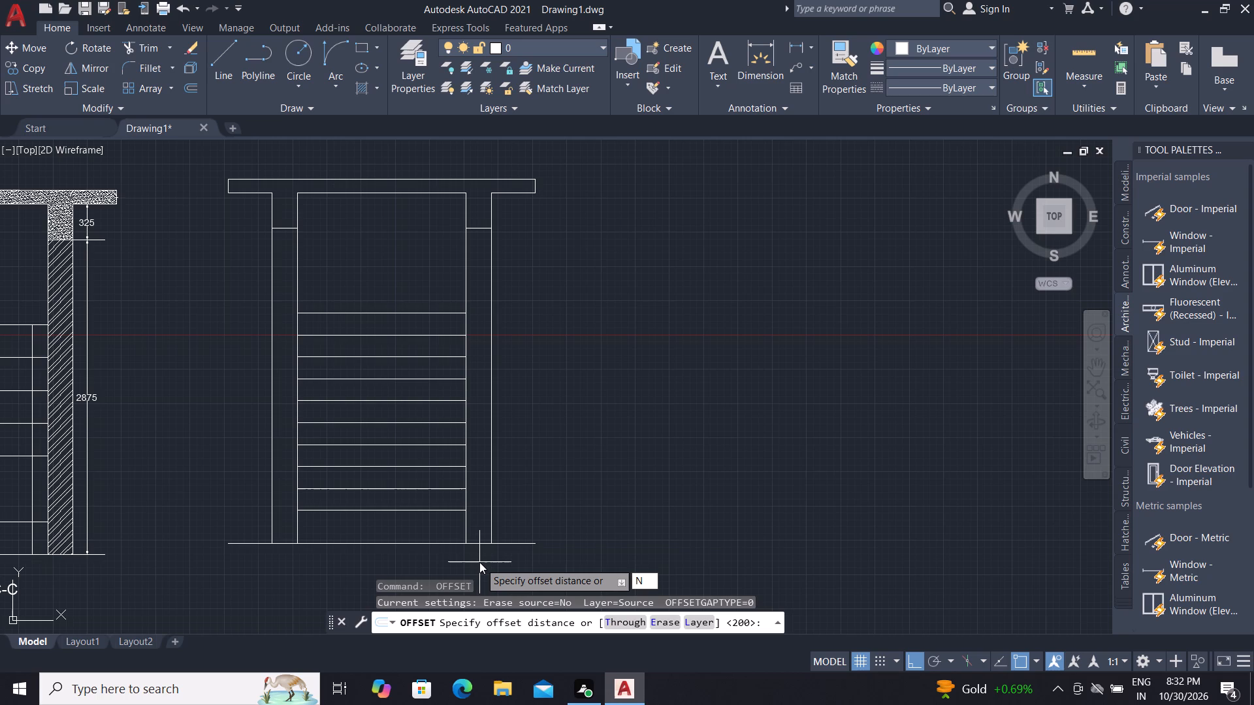
key("BackSpace")
key("space")
key("space")
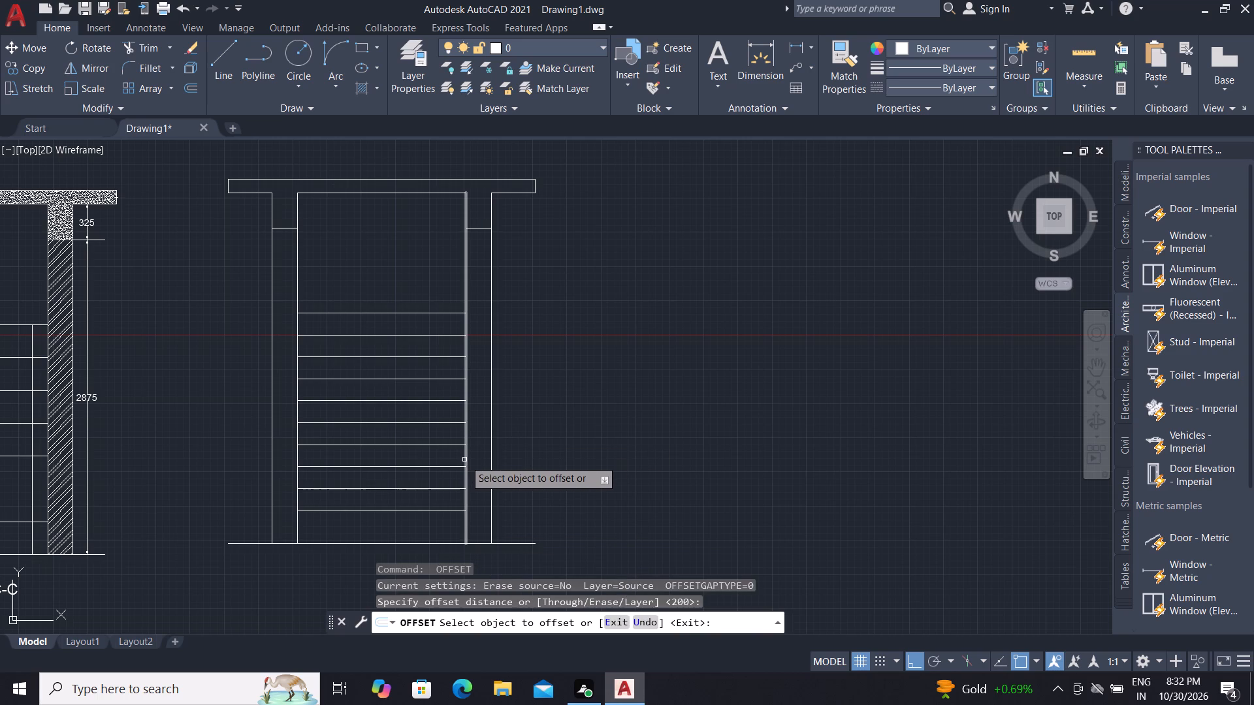
left_click(464, 460)
left_click(432, 463)
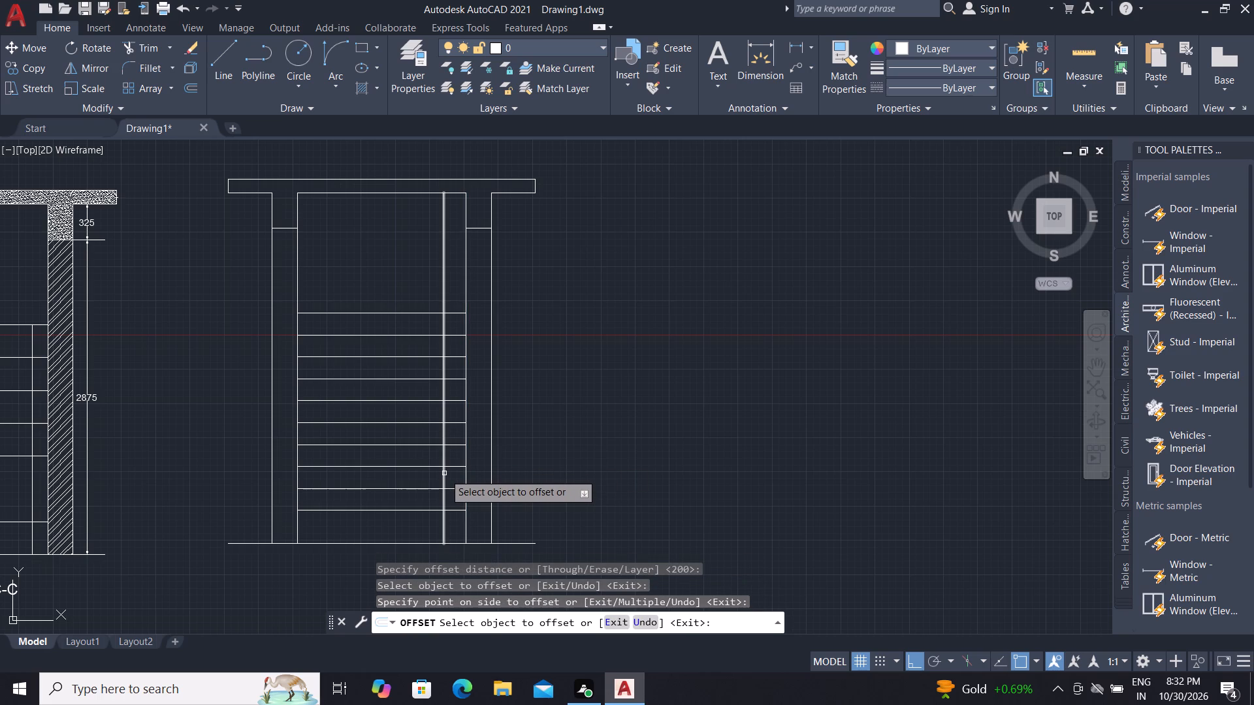
left_click(444, 473)
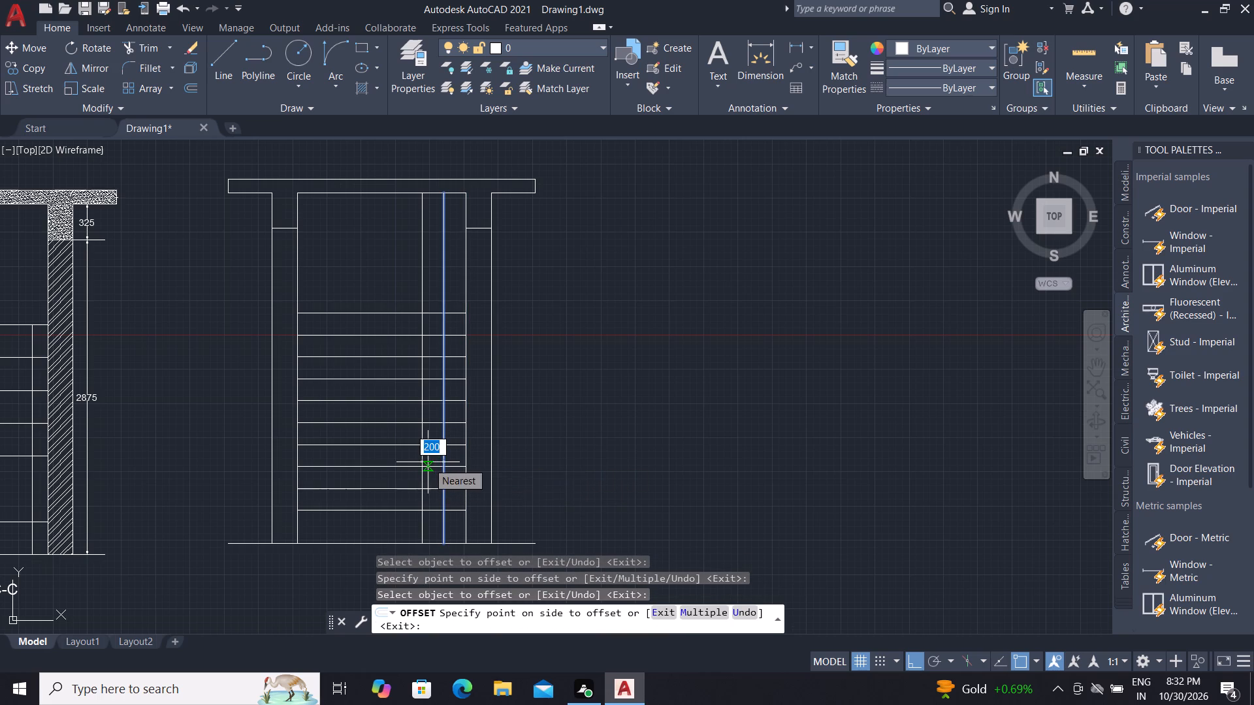
left_click(428, 462)
left_click(421, 456)
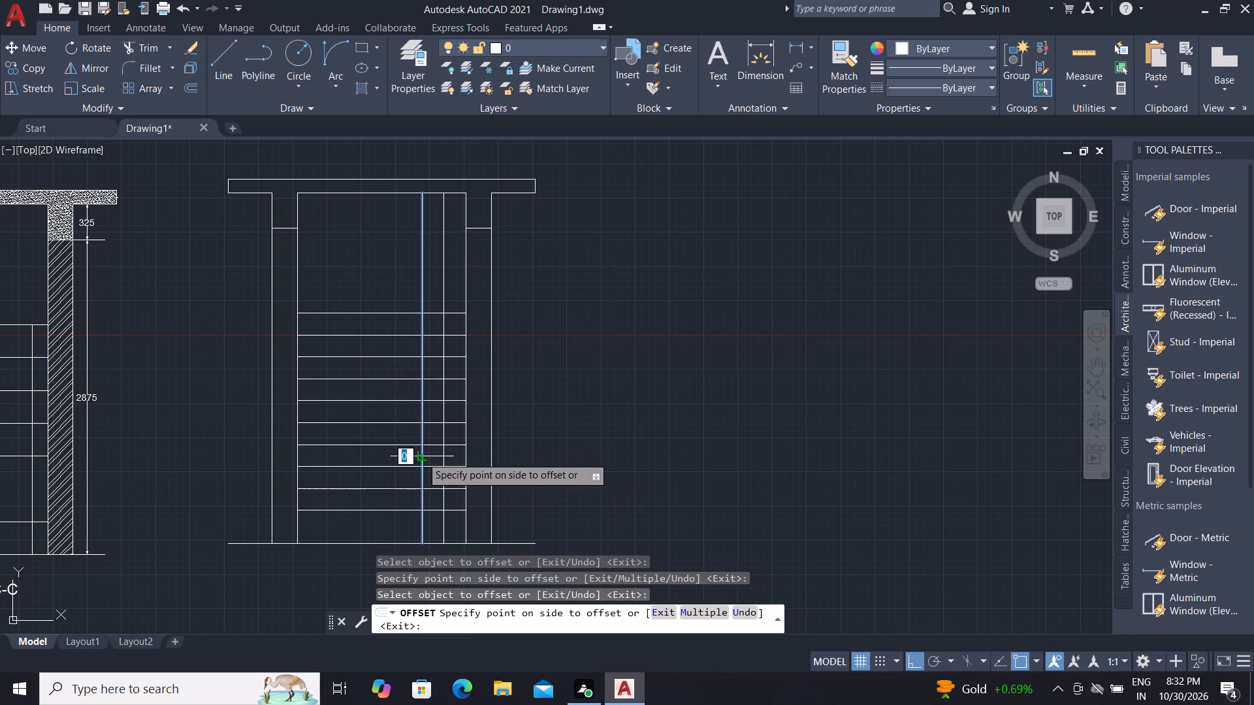
left_click(392, 454)
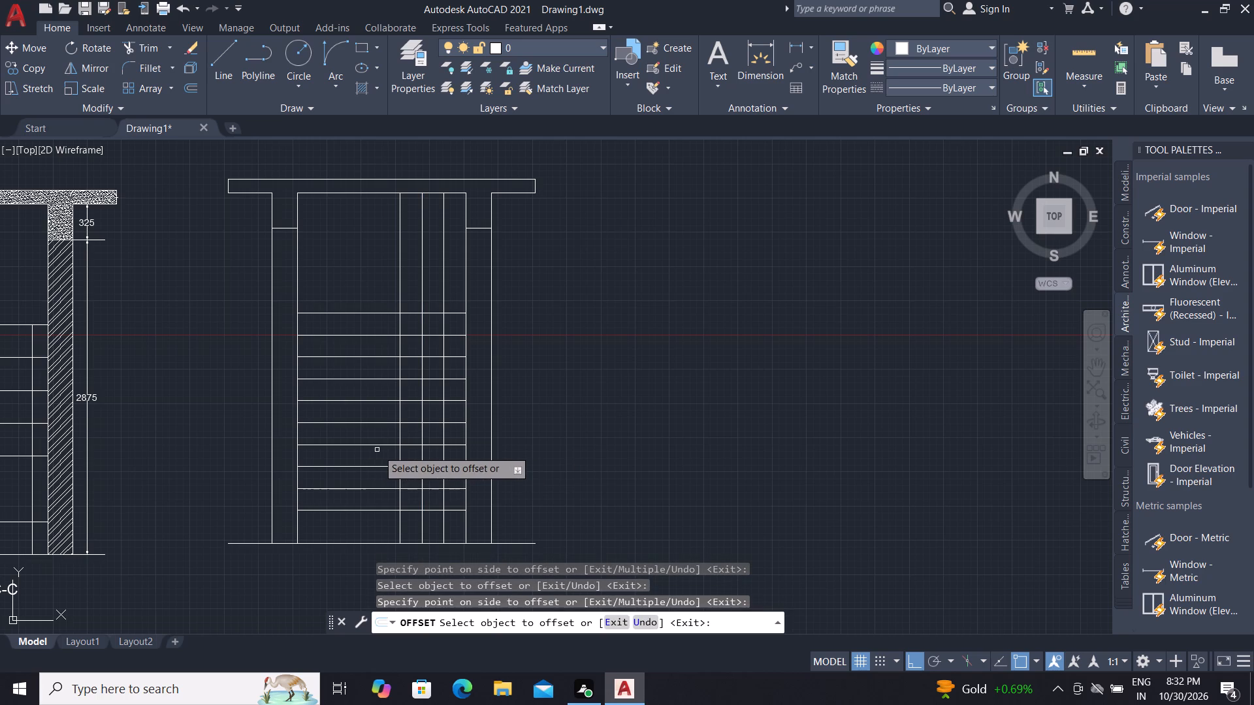
left_click(400, 451)
left_click(375, 452)
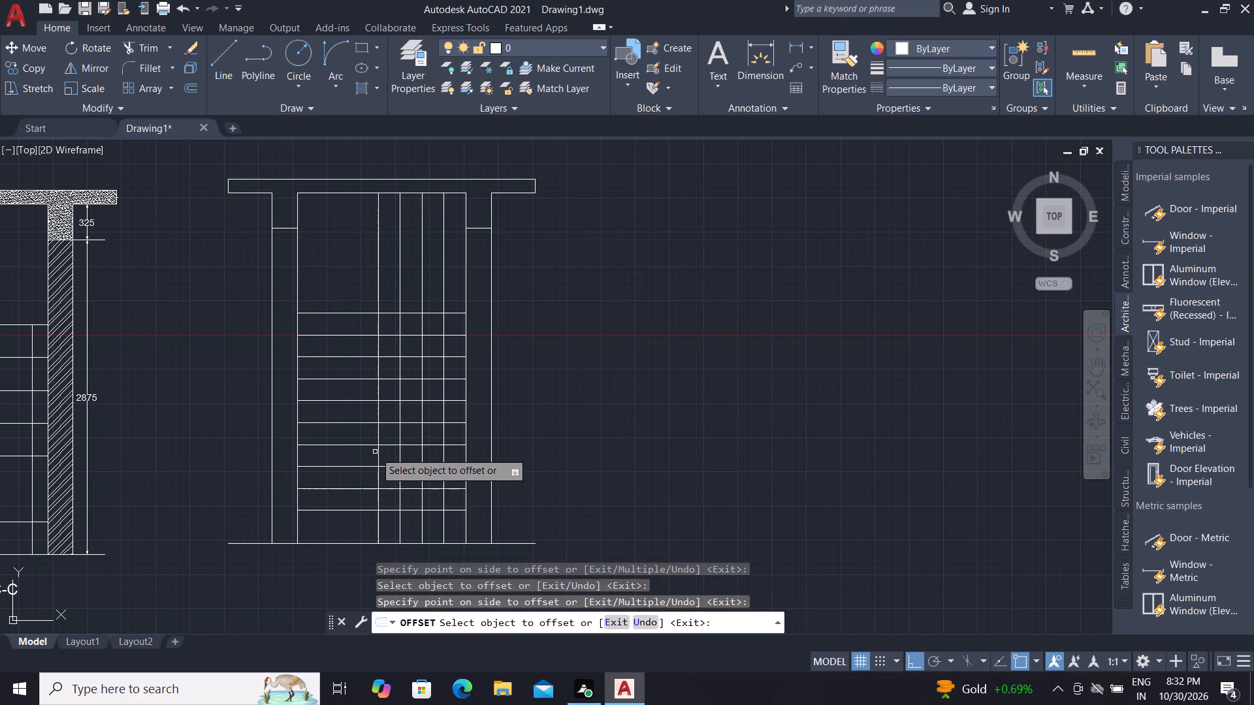
left_click(381, 454)
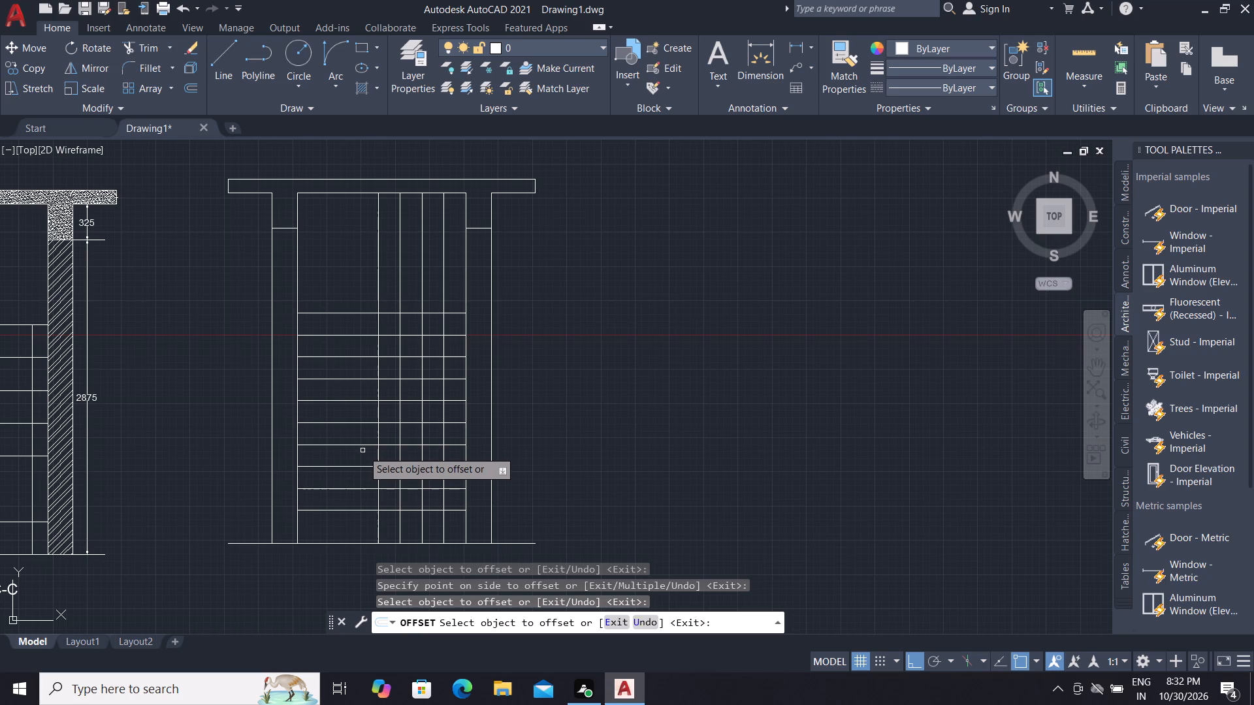
key("Escape")
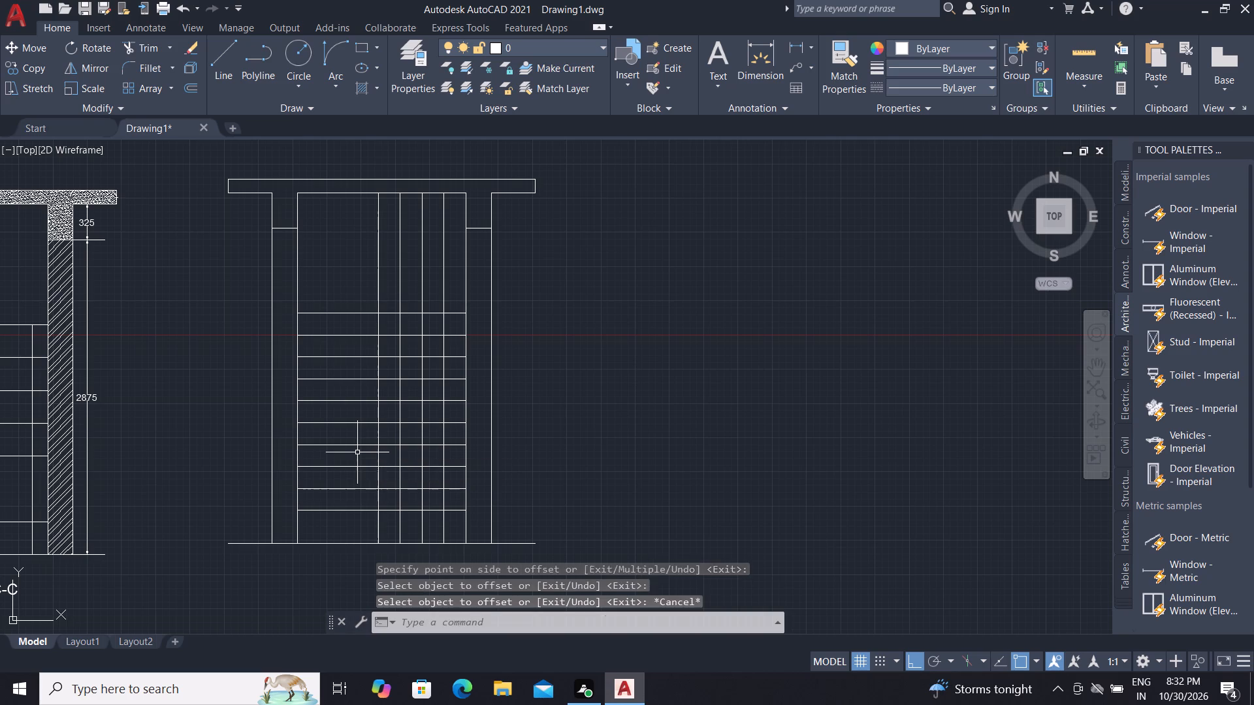
key("Escape")
Trim the vertical grid lines above the top tile line and the horizontal grid lines beyond the vertical line farthest from the right wall.
type("TR")
key("space")
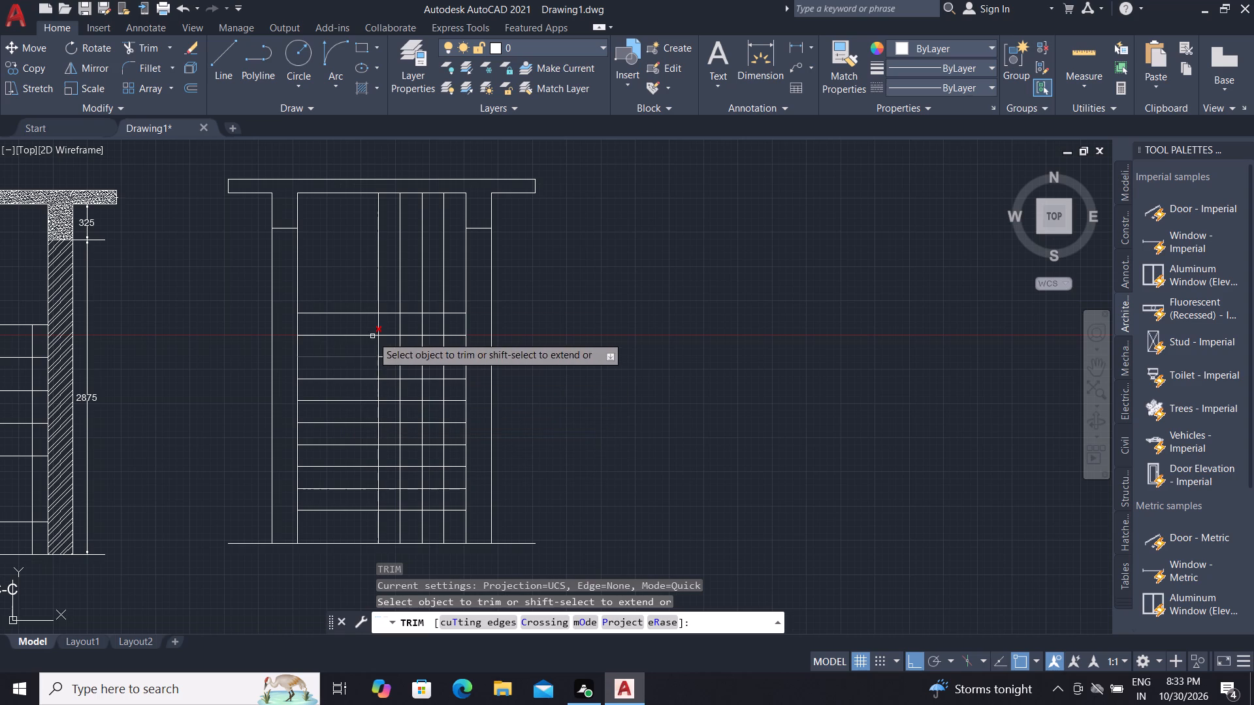
left_click(364, 270)
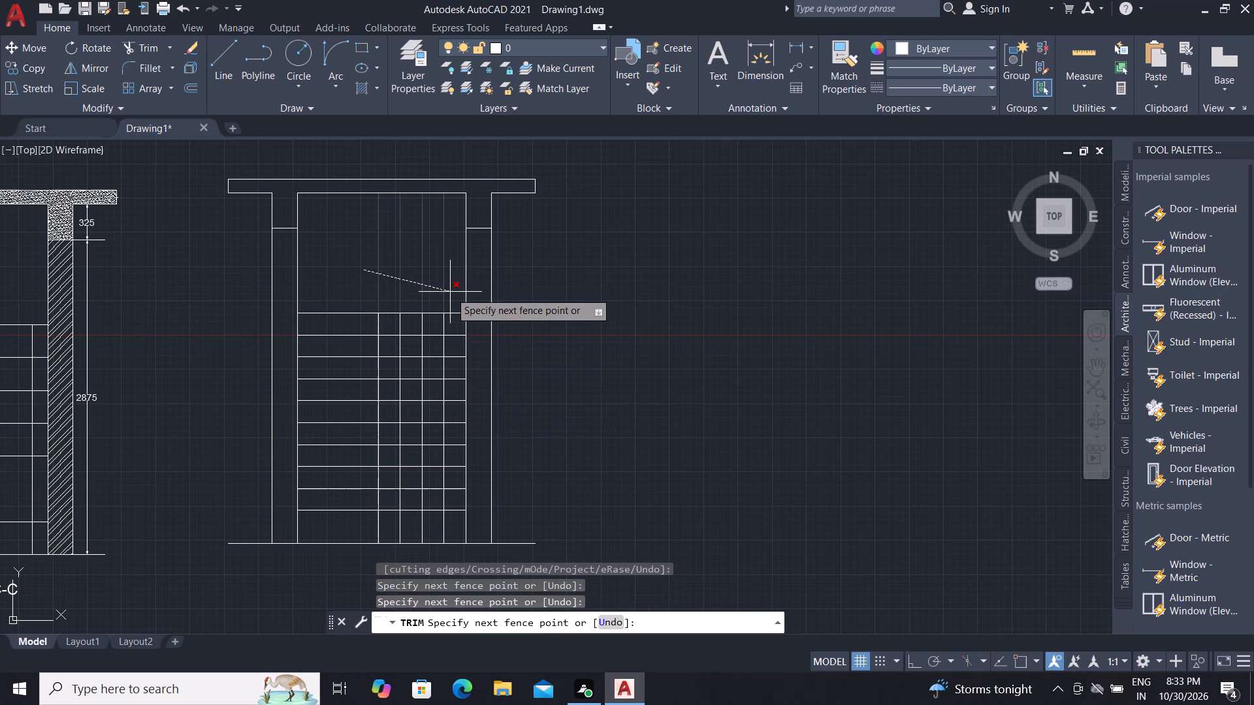
left_click(450, 292)
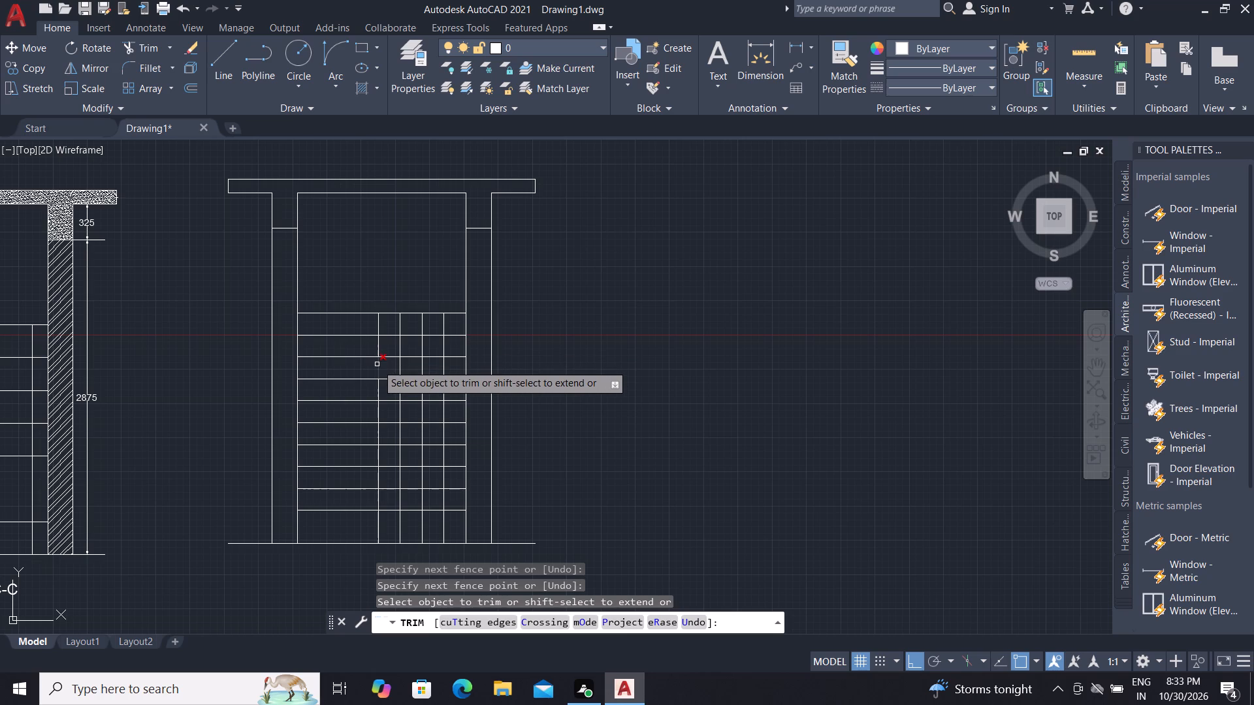
left_click(356, 329)
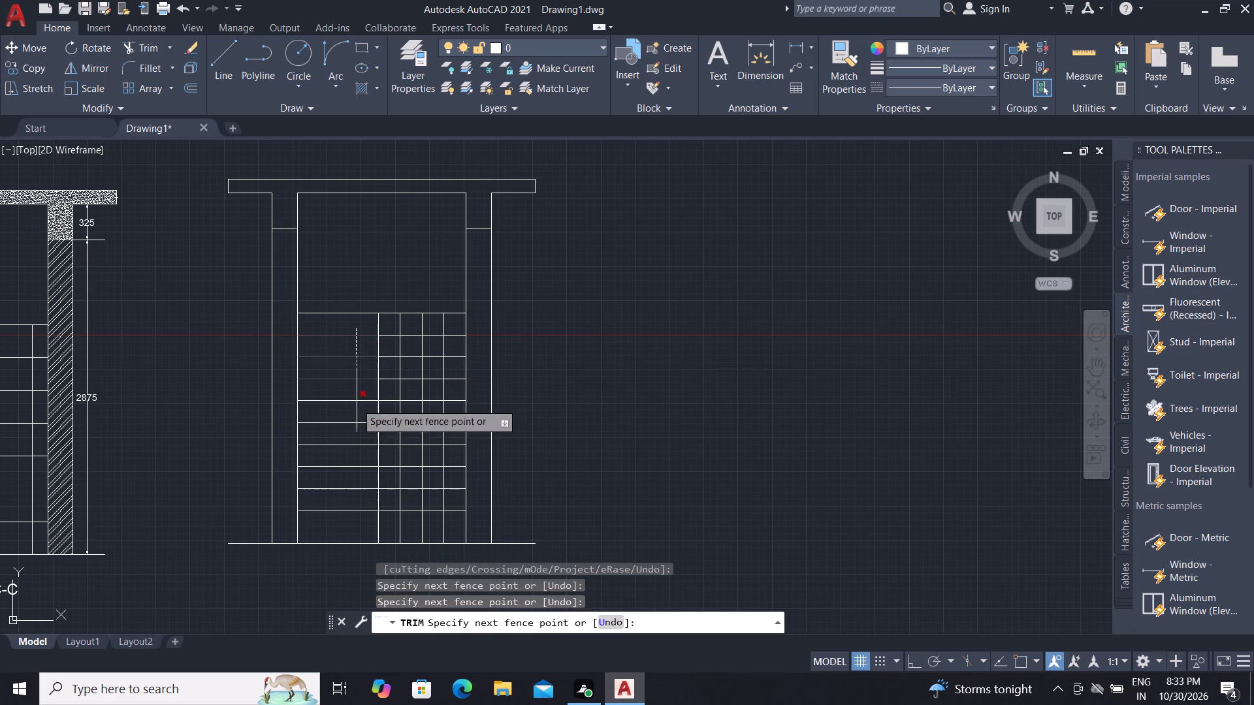
left_click(354, 517)
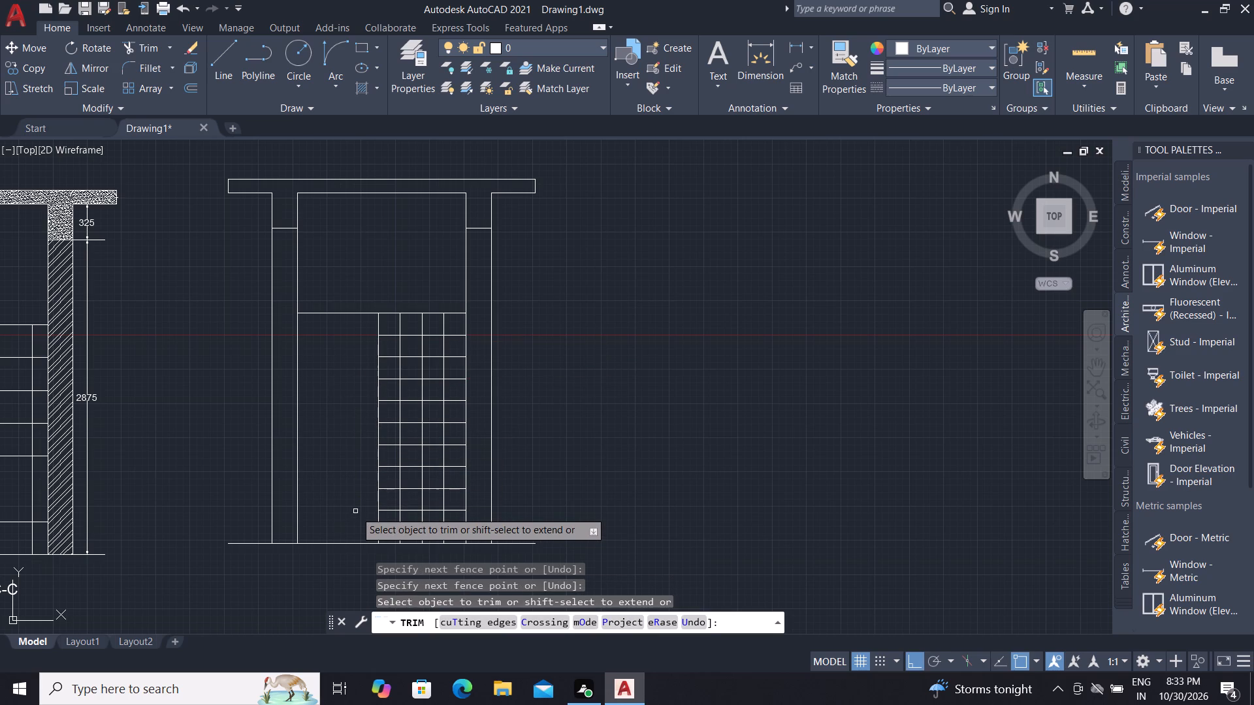
key("Escape")
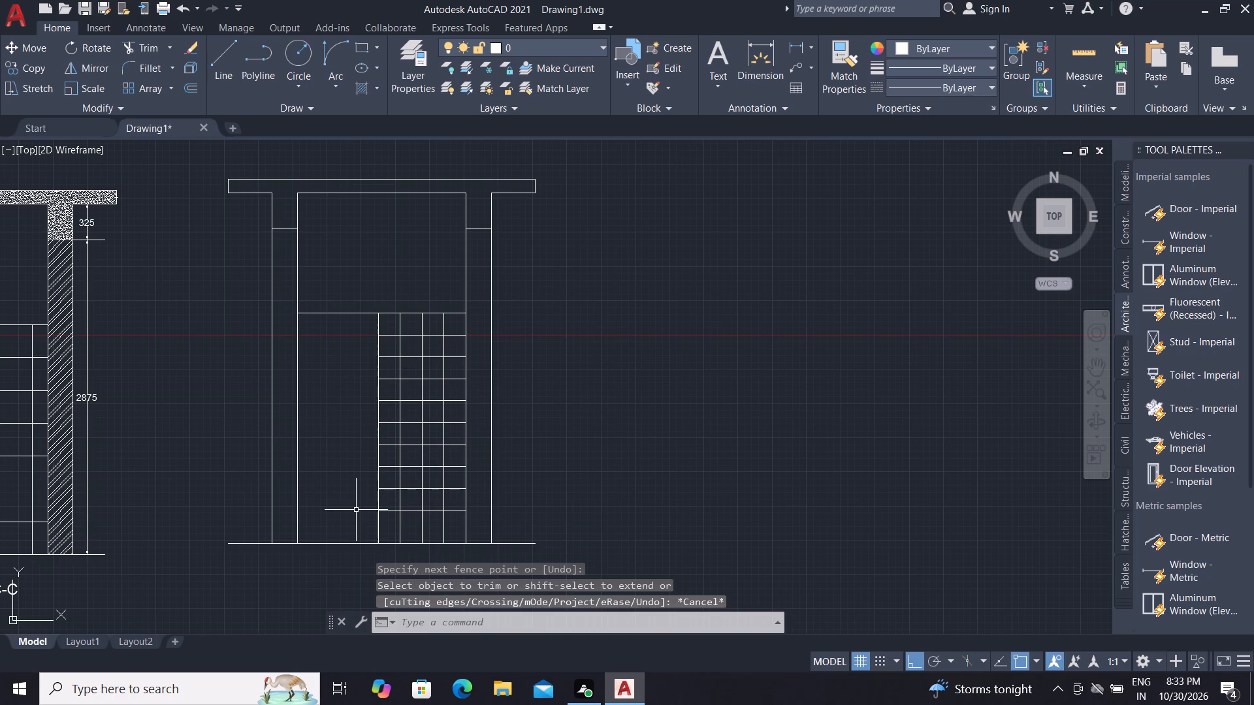
Draw a 740 by 2100 door rectangle from the top tile line at the left wall's inner face to the tile grid's bottom-left corner.
type("REC")
key("space")
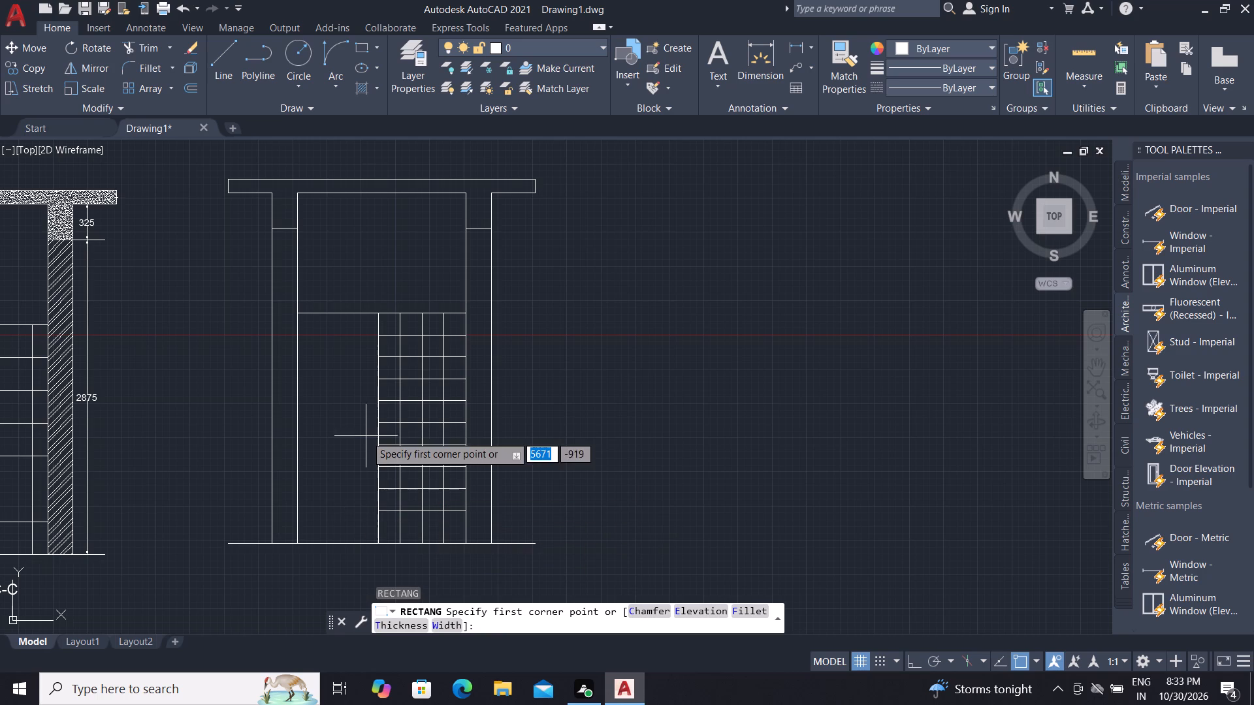
left_click(299, 315)
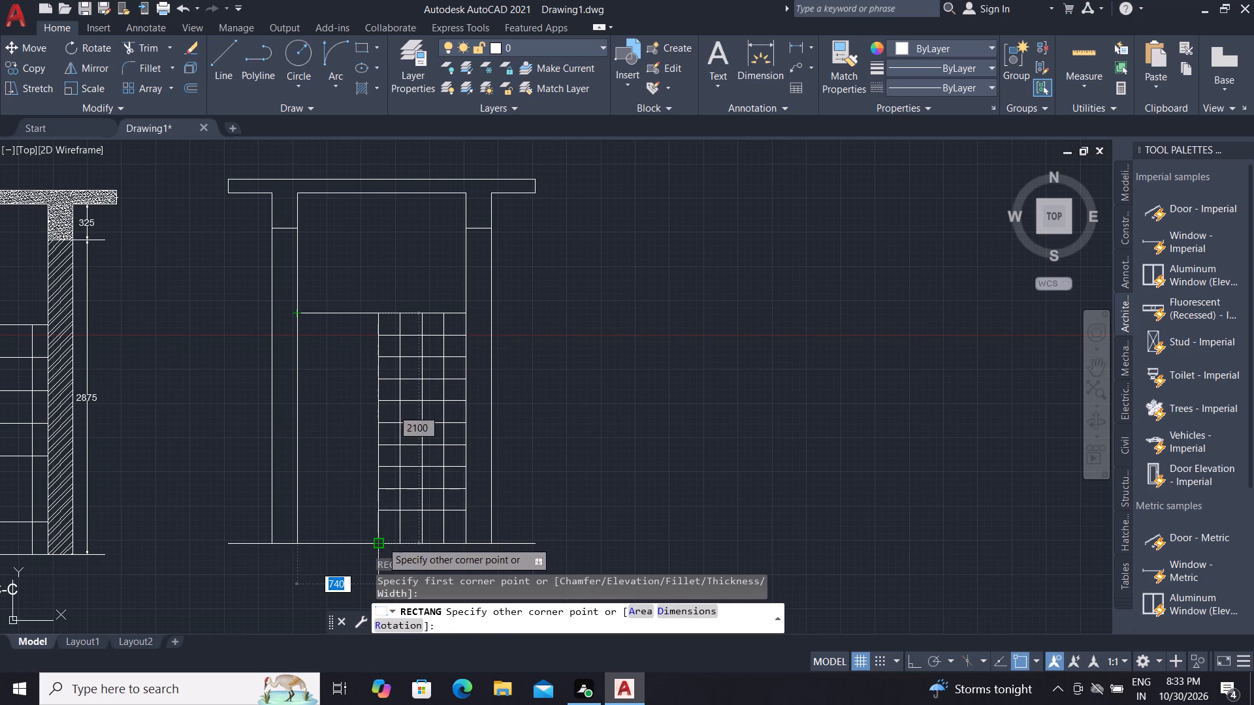
left_click(381, 541)
Offset the door rectangle 40 inwards to form the door frame.
type("O 4")
type("0")
key("space")
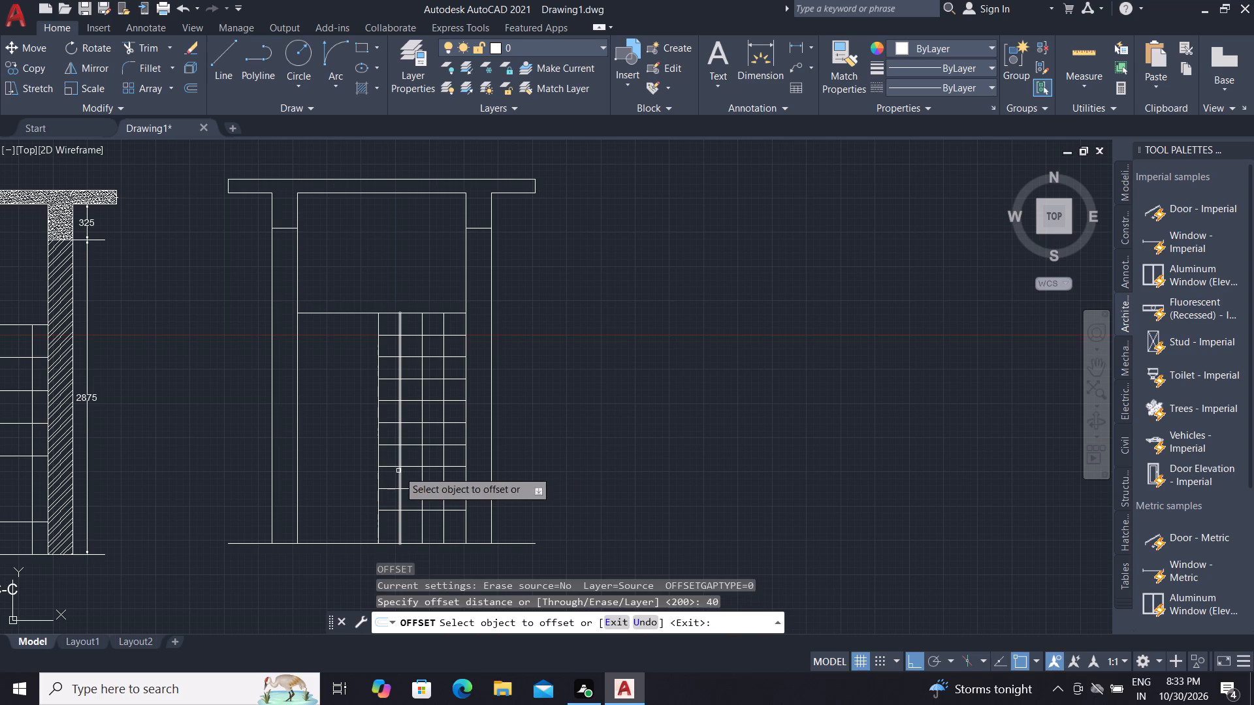
left_click(297, 399)
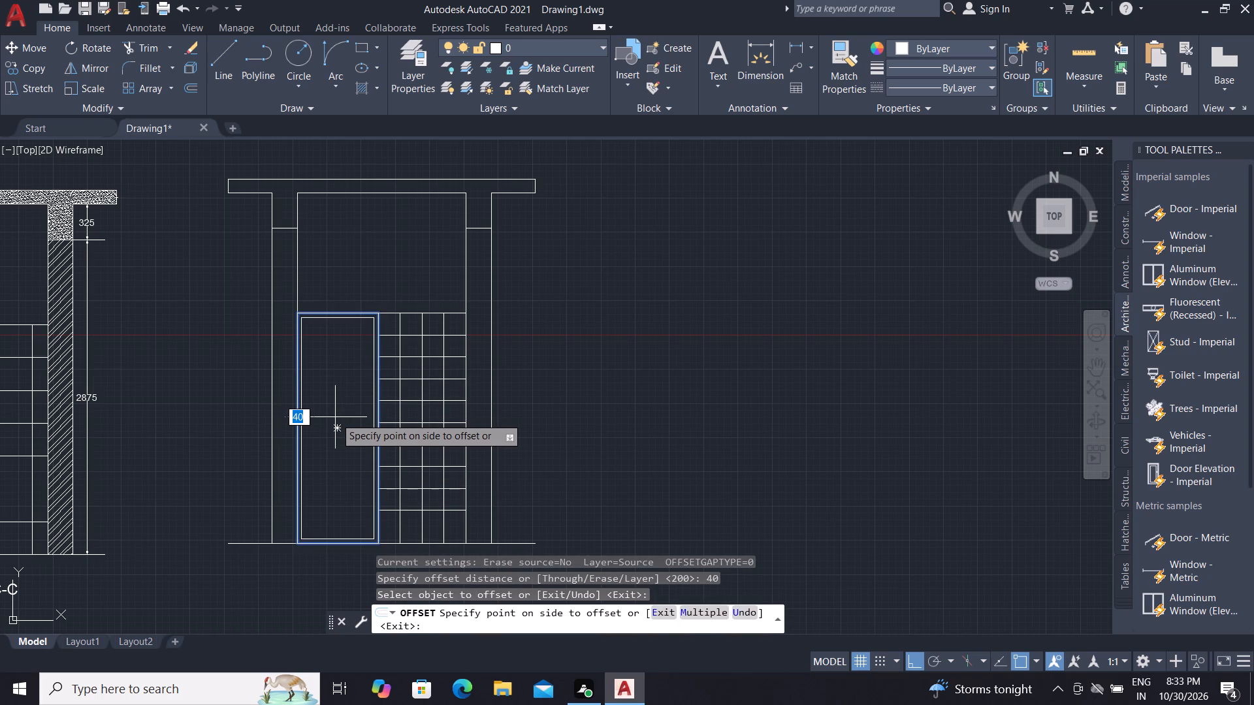
left_click(336, 417)
scroll(331, 569, "up", 3)
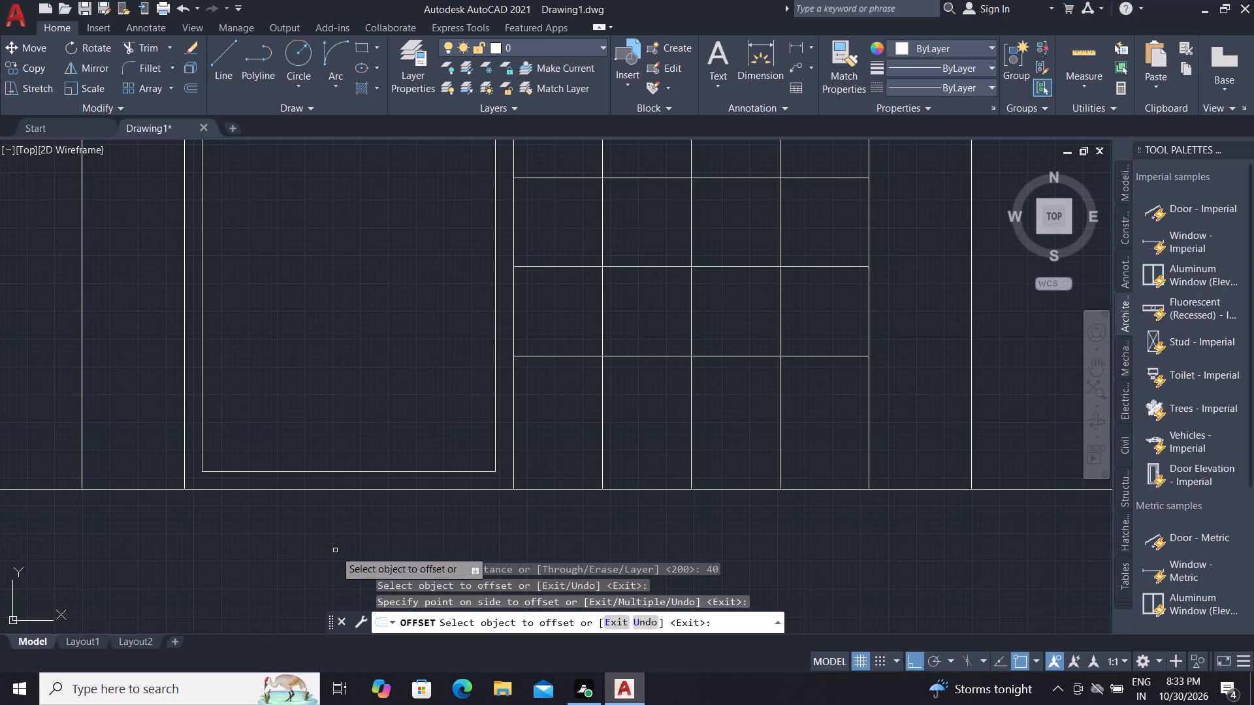
key("Escape")
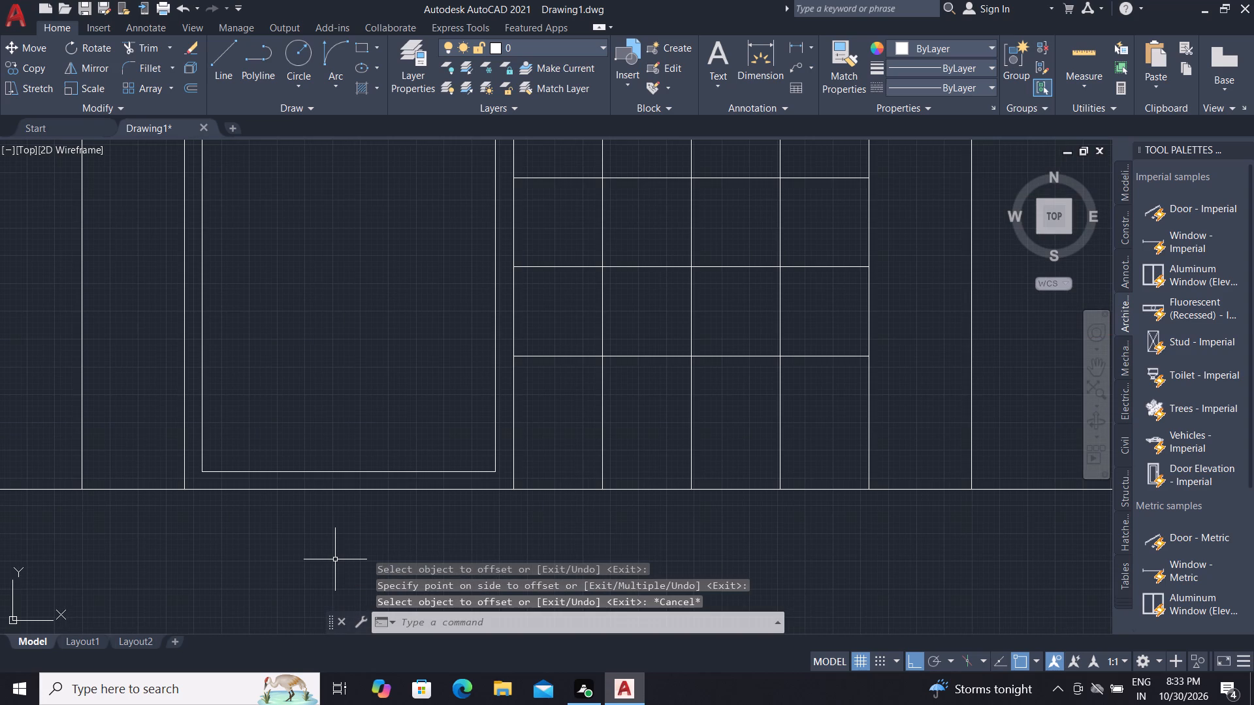
Trim away the bottom edge of the inner door rectangle above the floor line.
type("TR")
key("space")
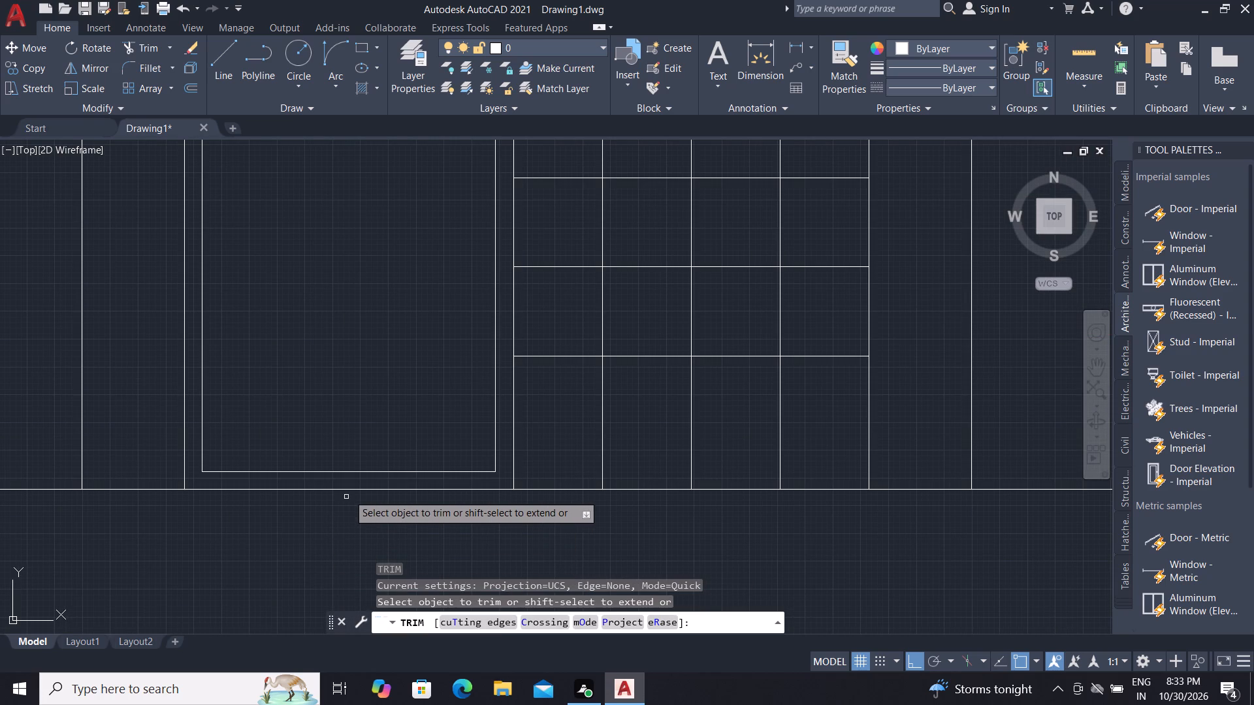
left_click(366, 472)
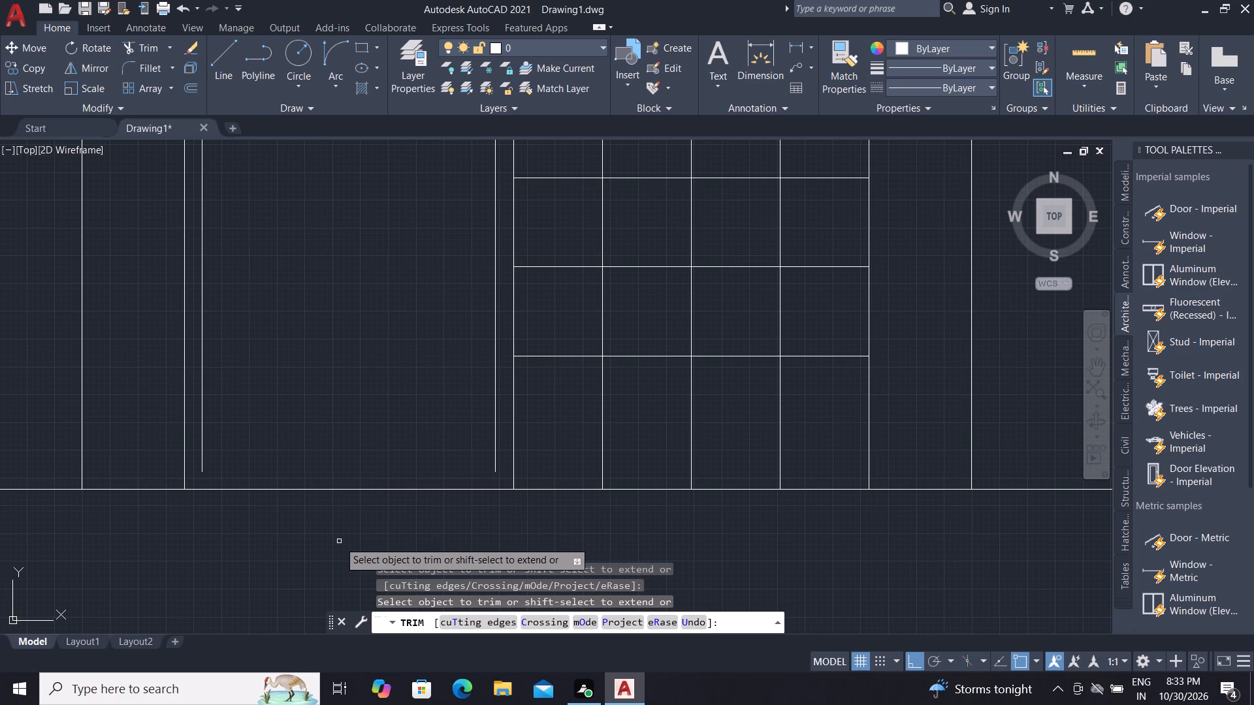
key("Escape")
key("Escape")
key("Escape")
key("Escape")
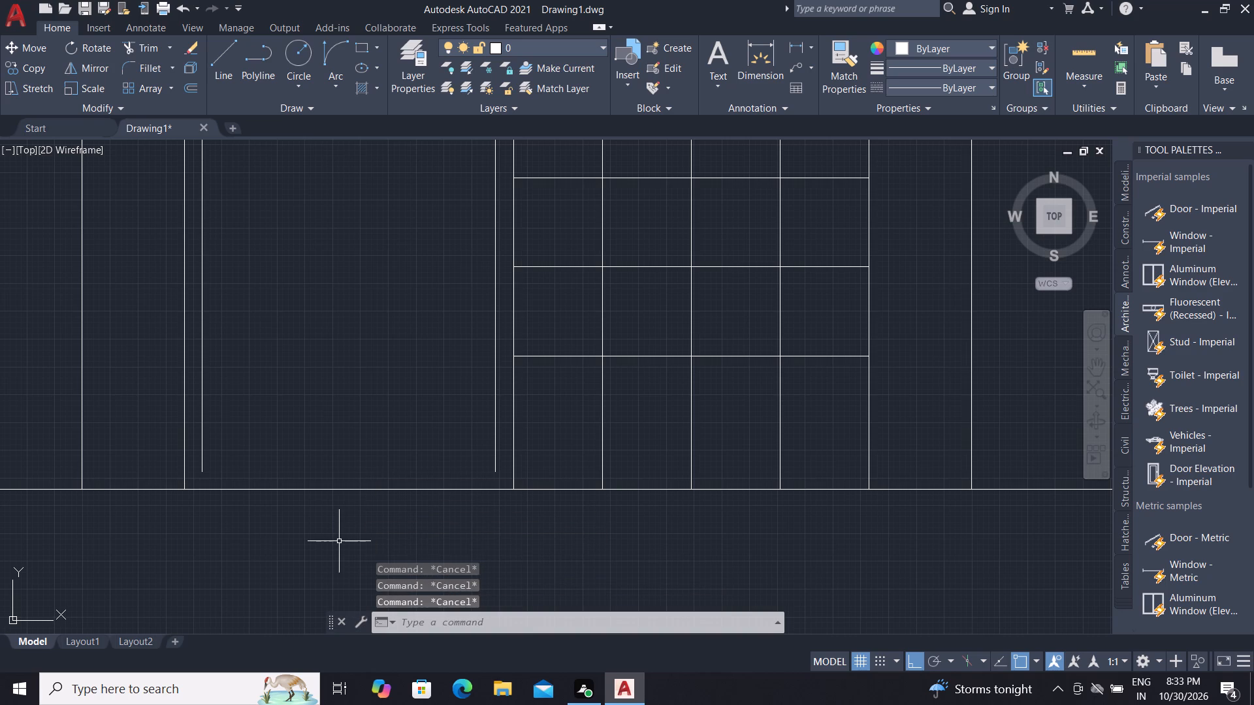
Extend both vertical sides of the inner door outline down to the floor line.
type("EX")
key("space")
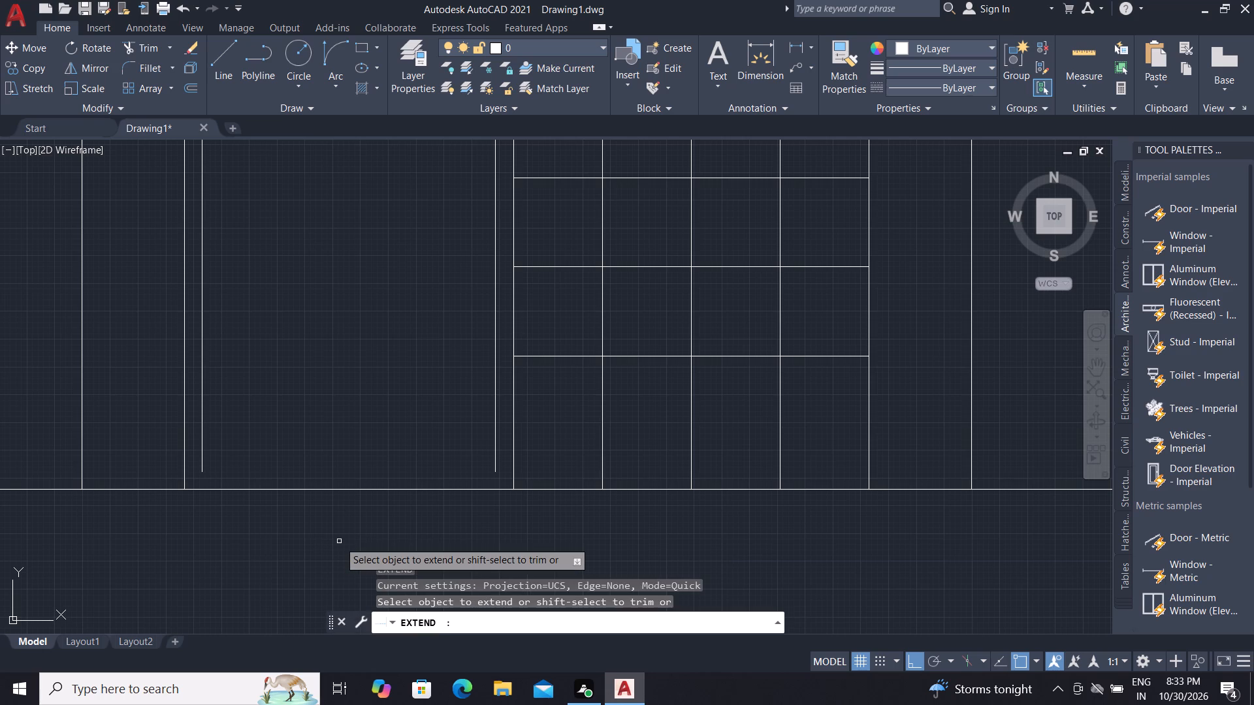
left_click(202, 433)
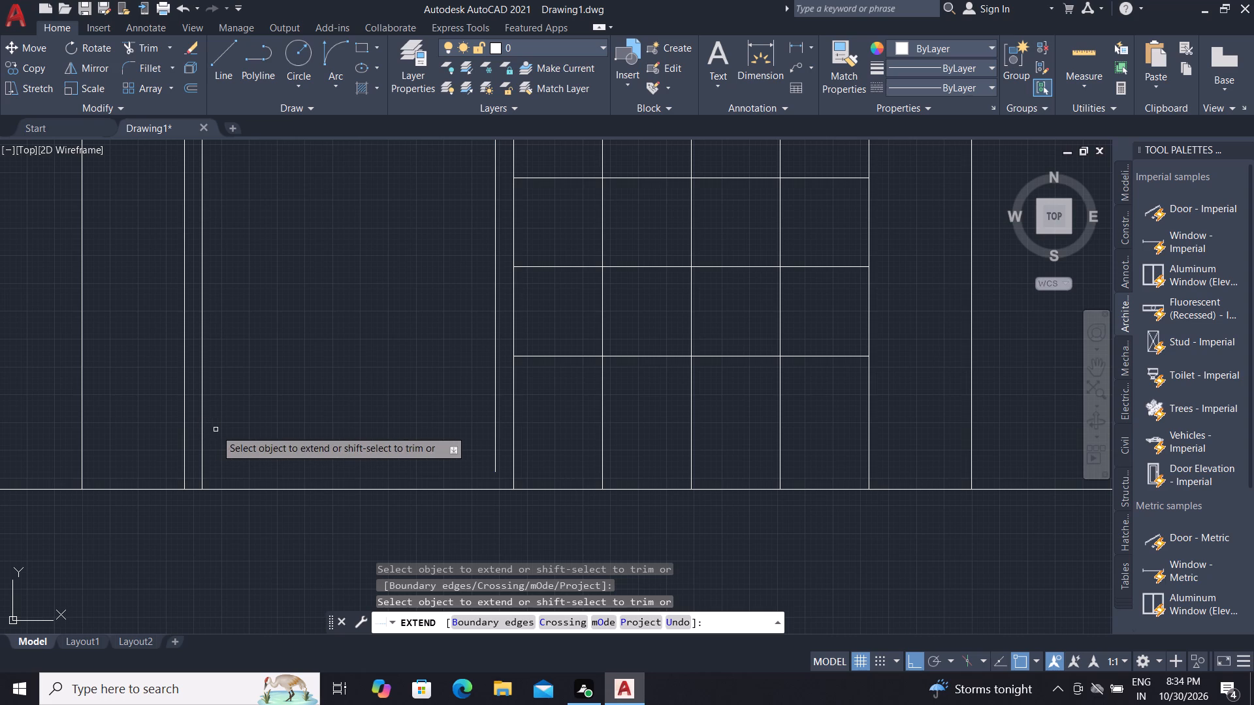
left_click(493, 441)
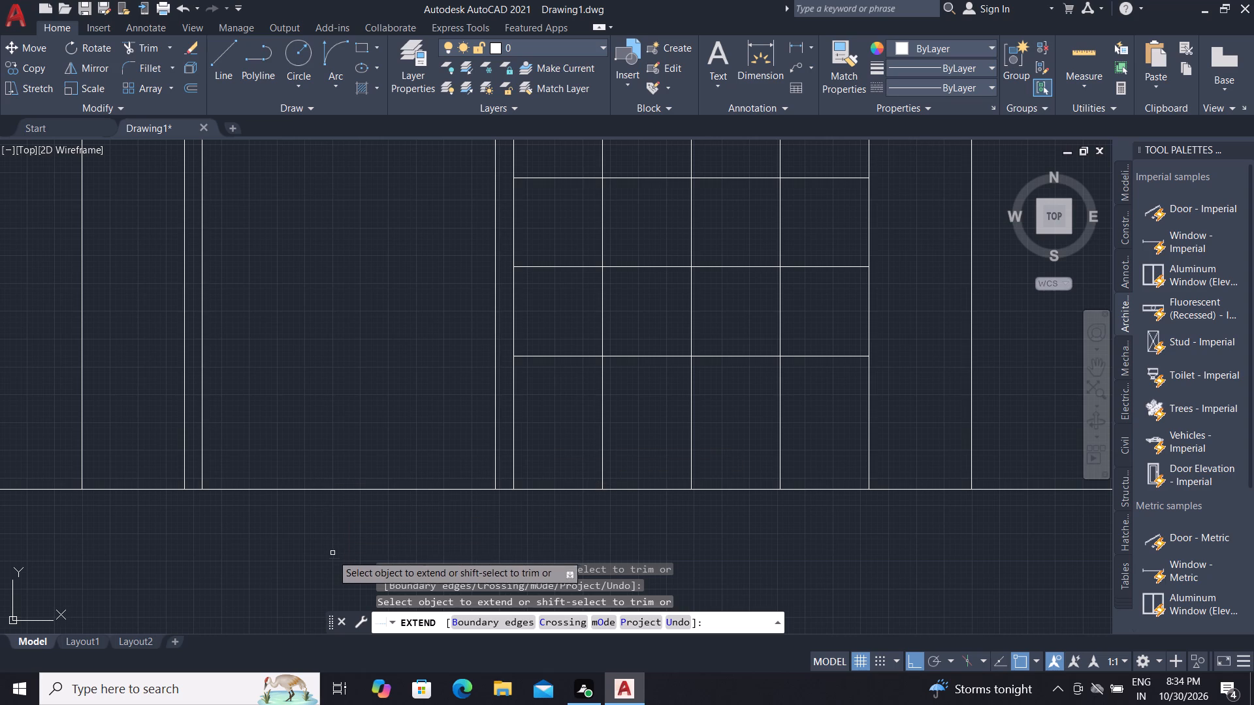
scroll(335, 562, "down", 2)
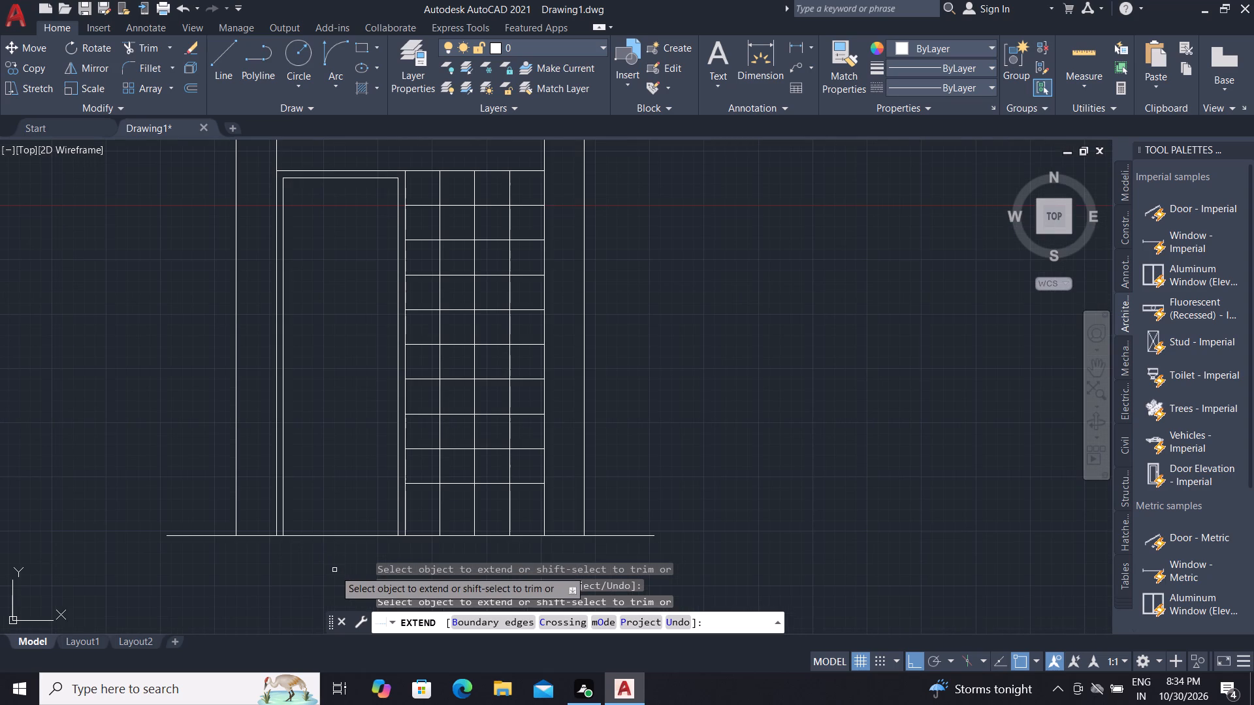
key("Escape")
key("Escape")
key("Escape")
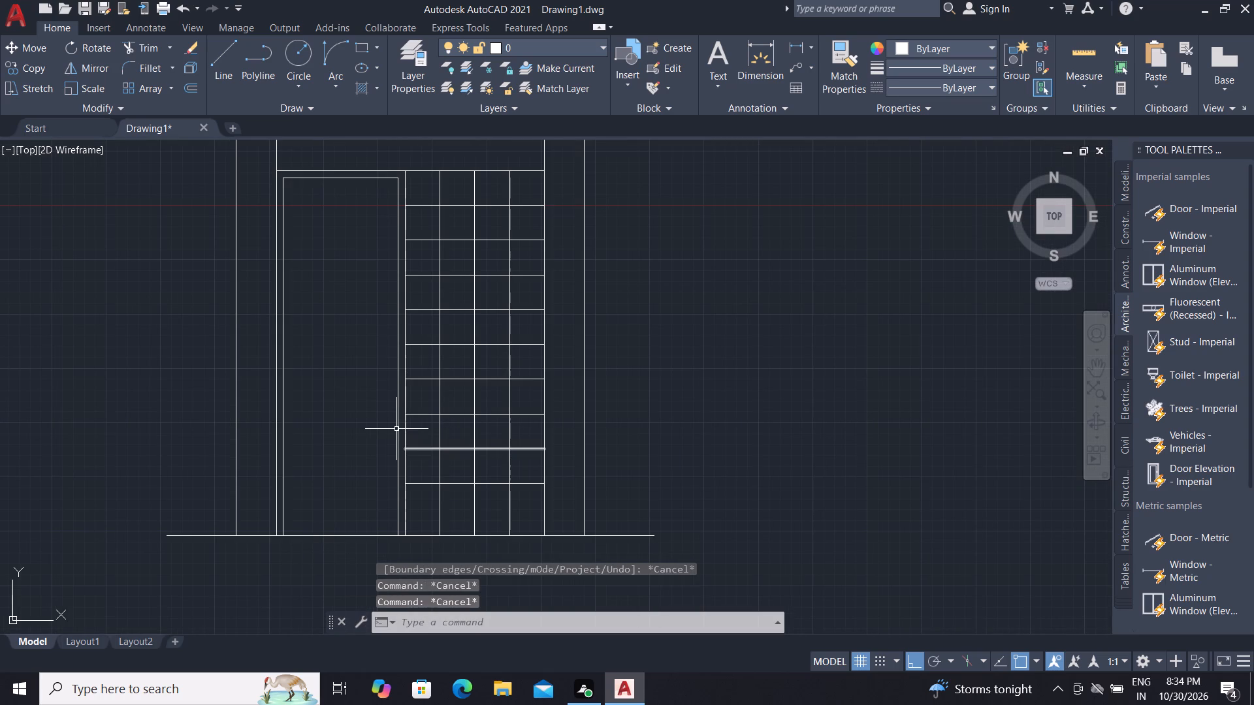
Draw a small horizontal rectangle about 159 by 30 inside the door, near its left side around mid-height.
middle_click_drag(396, 429, 425, 465)
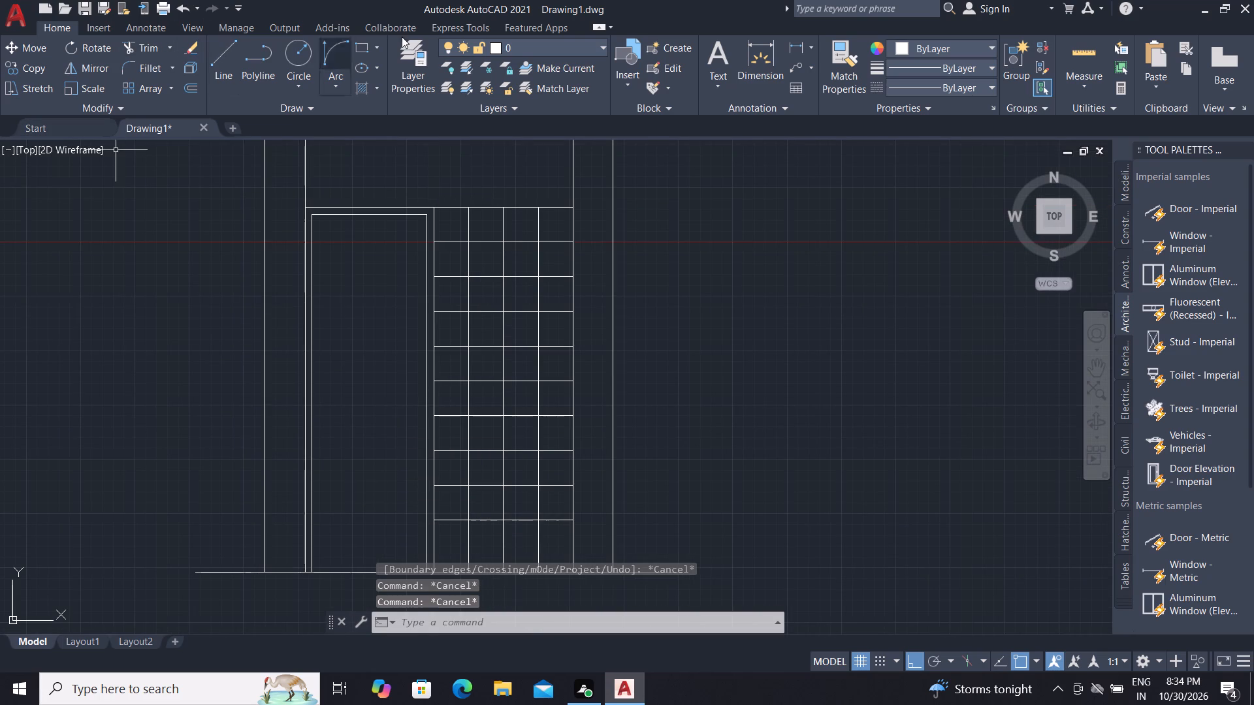
left_click(377, 44)
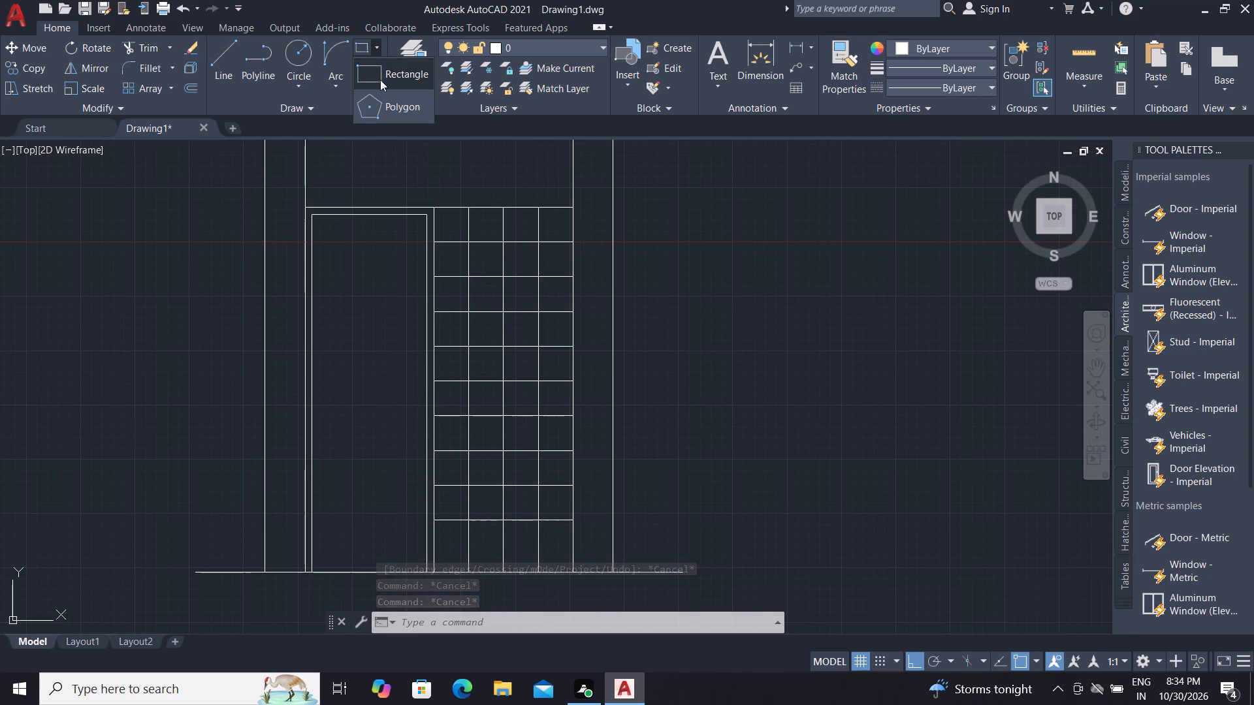
left_click(384, 80)
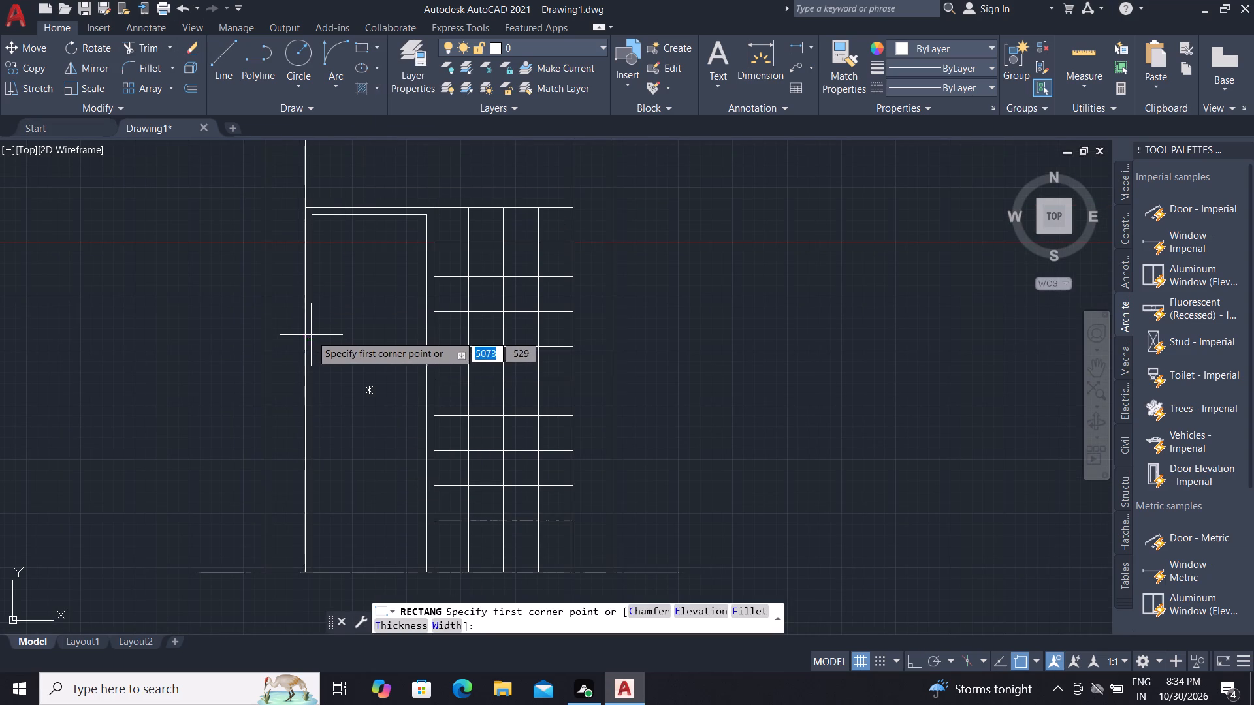
middle_click_drag(311, 336, 425, 339)
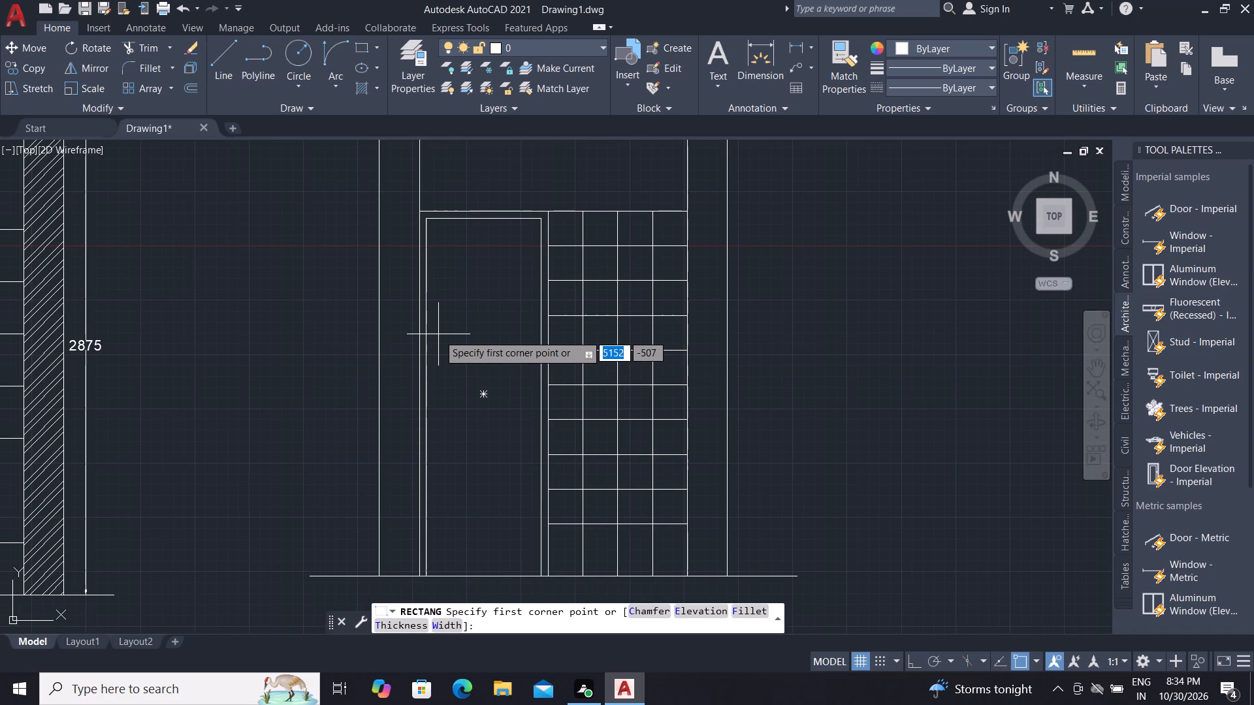
left_click(438, 334)
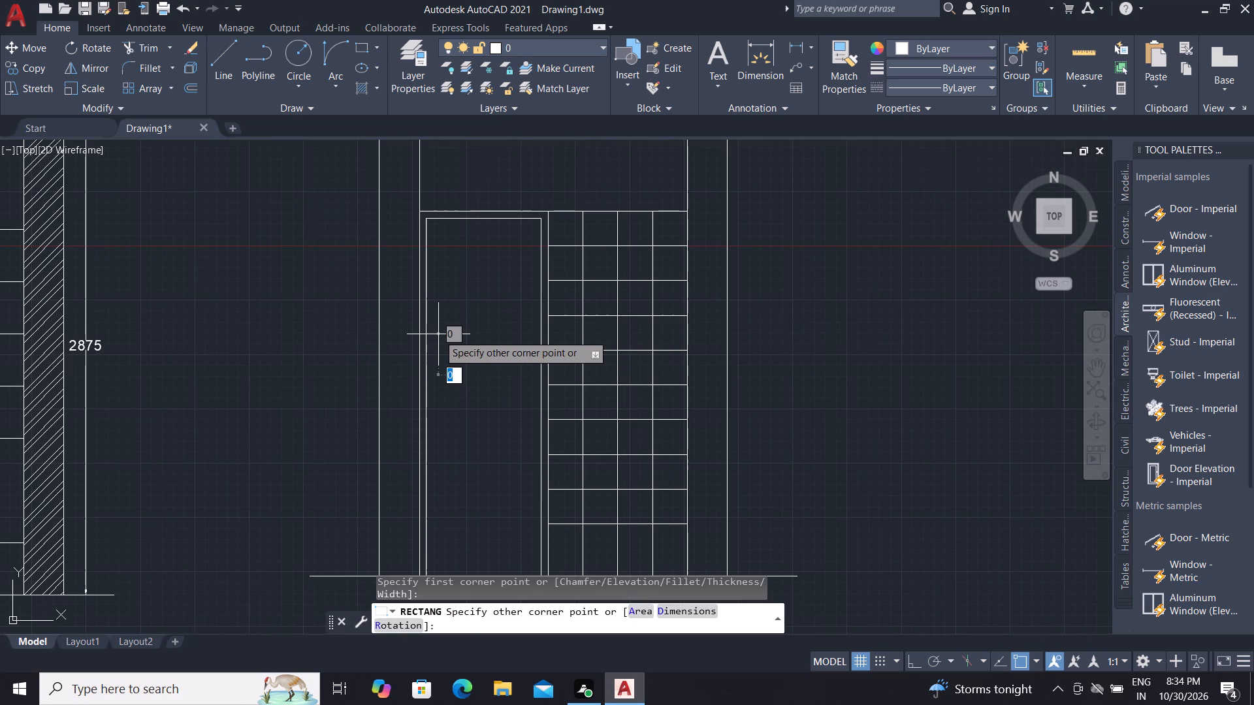
scroll(451, 339, "up", 3)
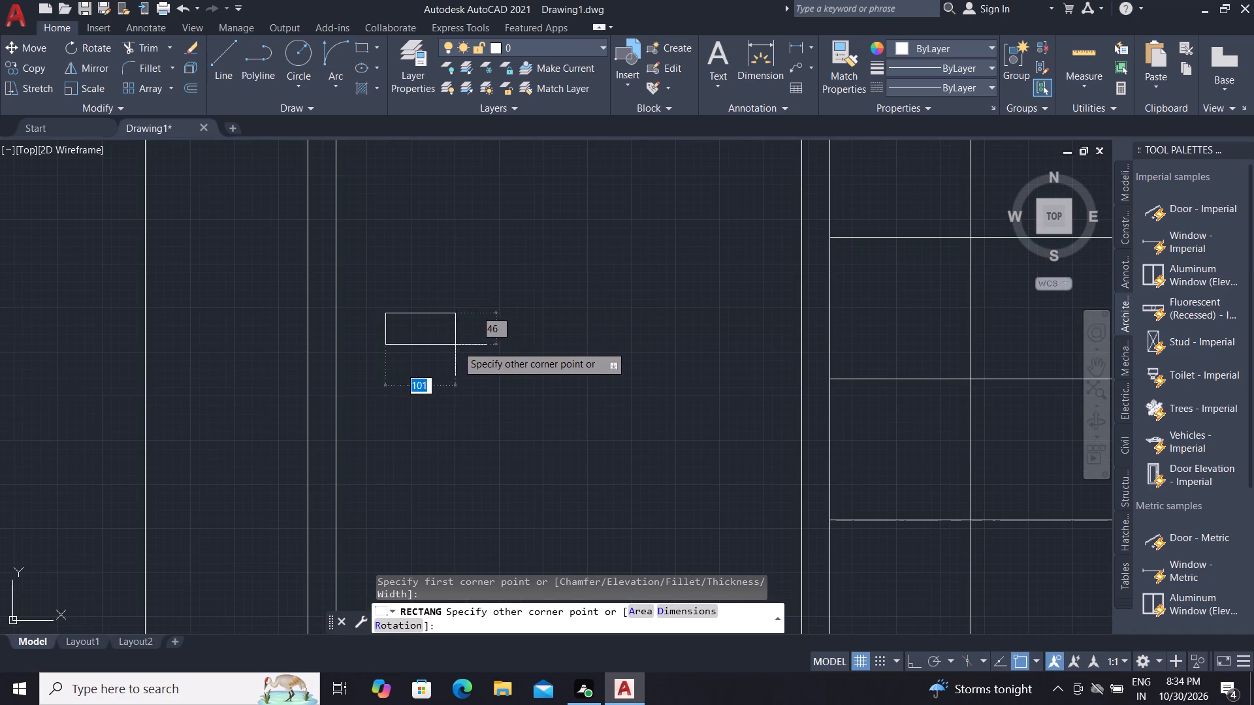
left_click(498, 334)
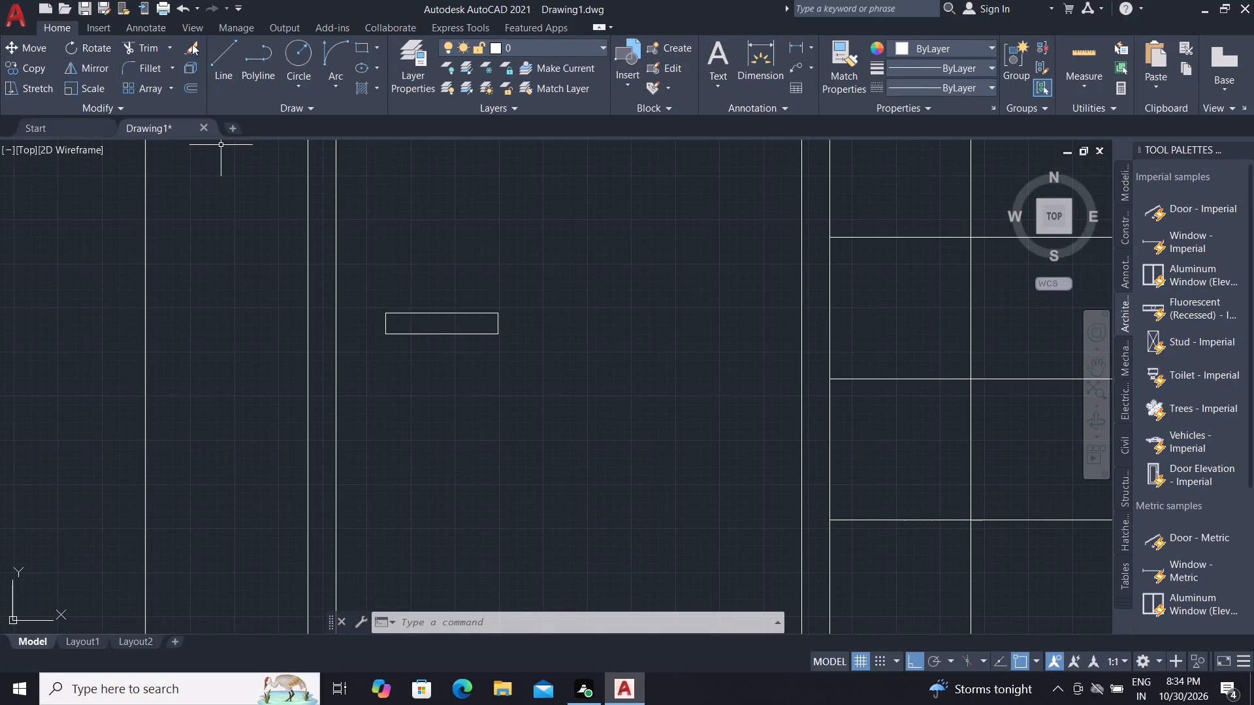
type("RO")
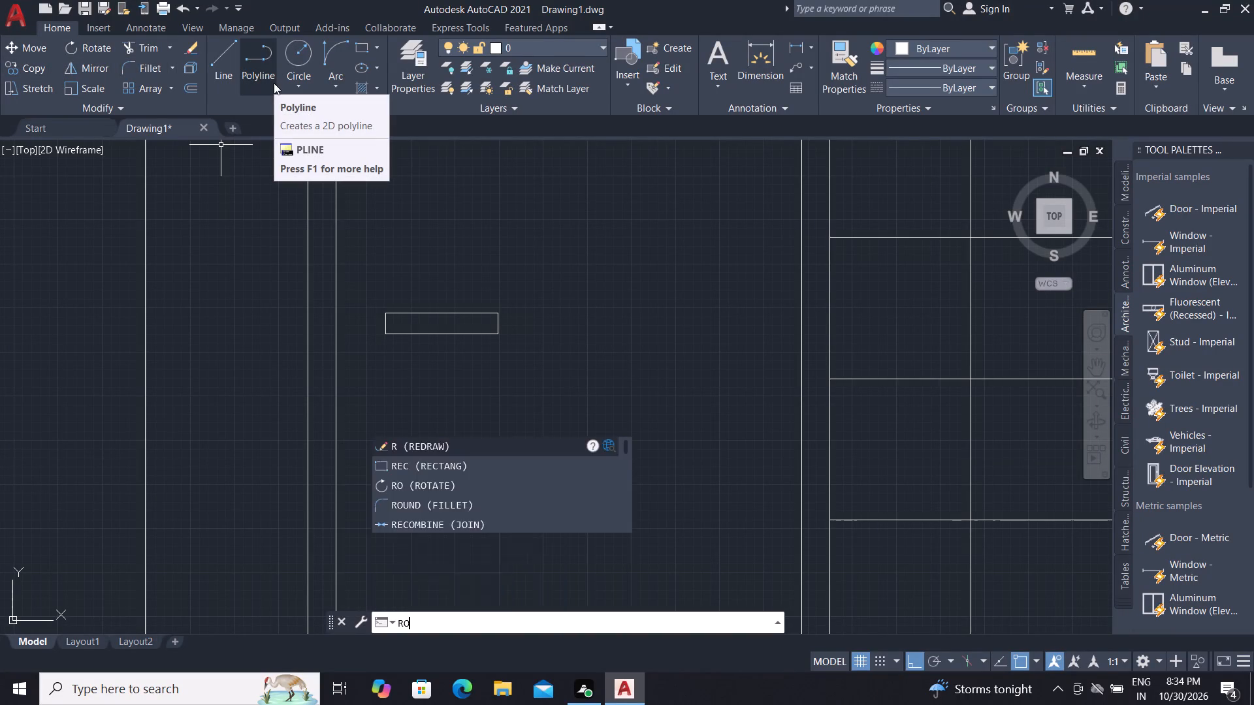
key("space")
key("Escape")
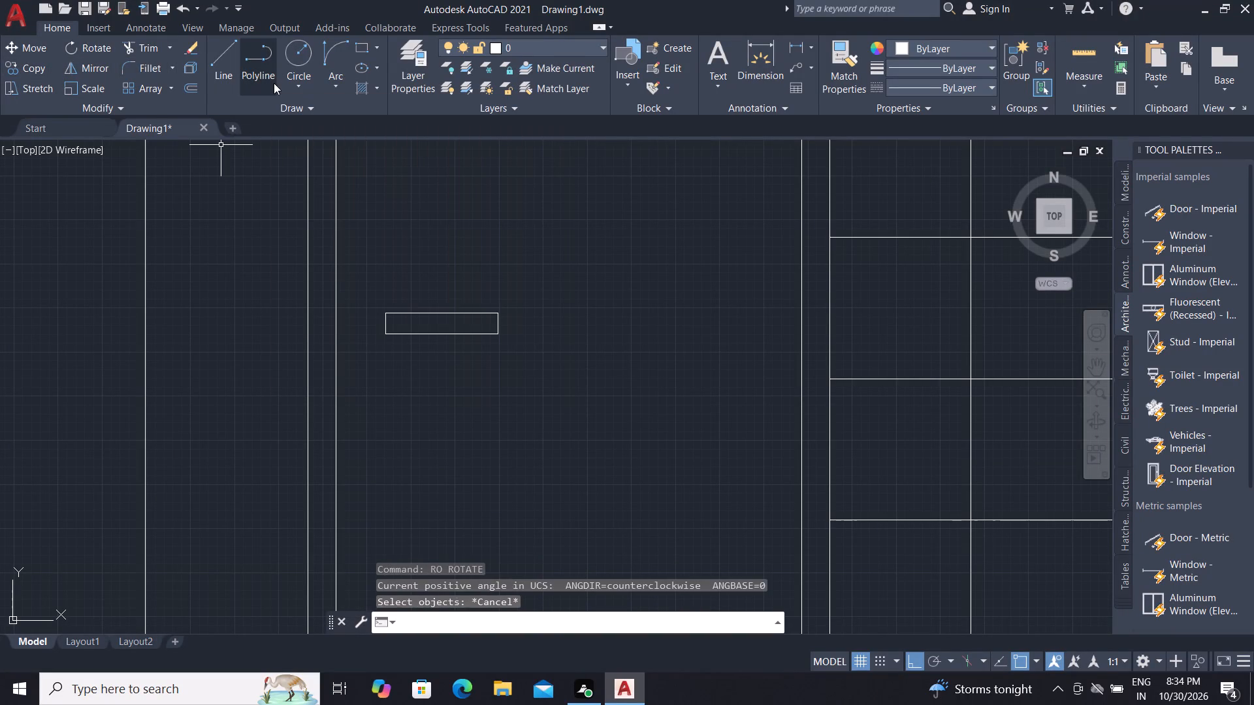
Copy the small rectangle straight down by about 250 within the door.
type("CO")
key("space")
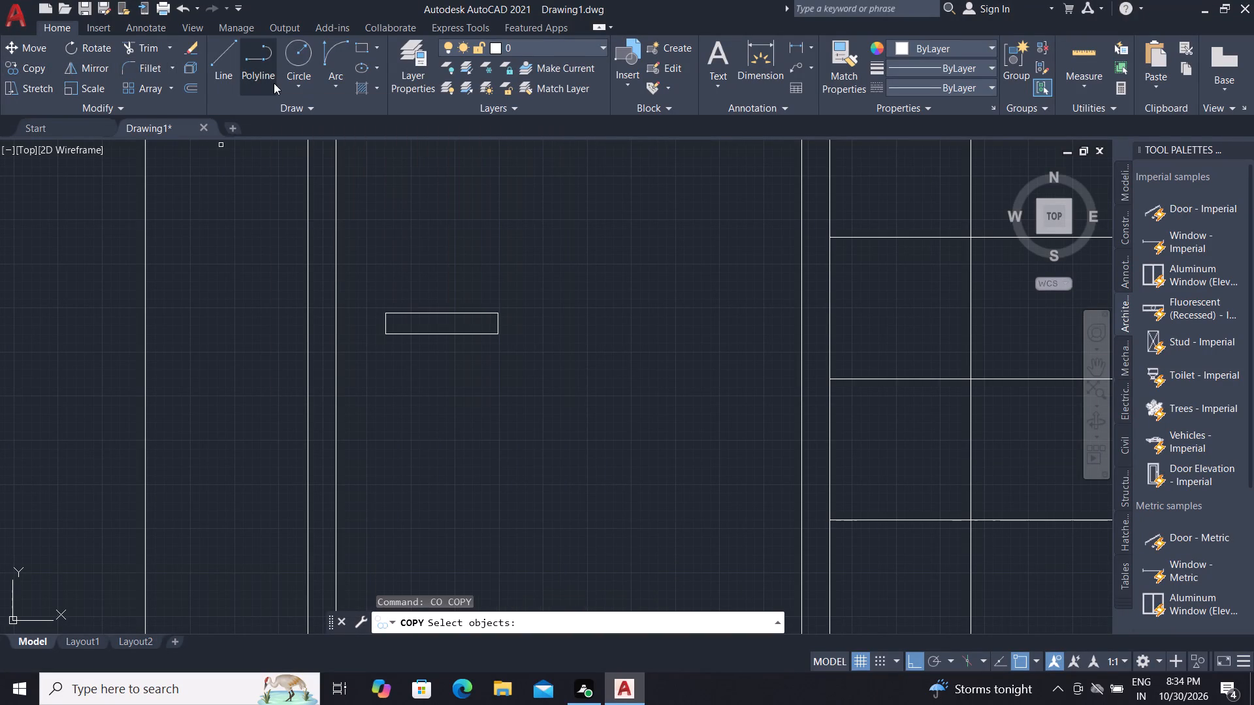
left_click(413, 311)
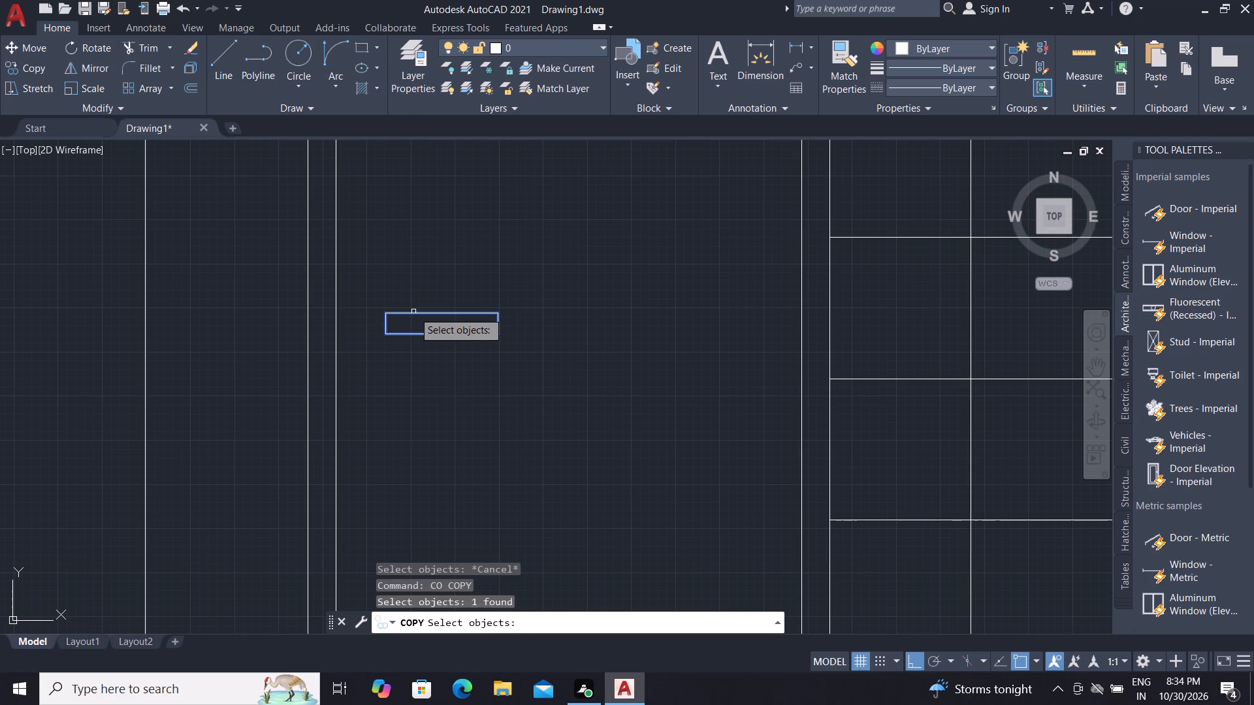
right_click(413, 311)
left_click(411, 336)
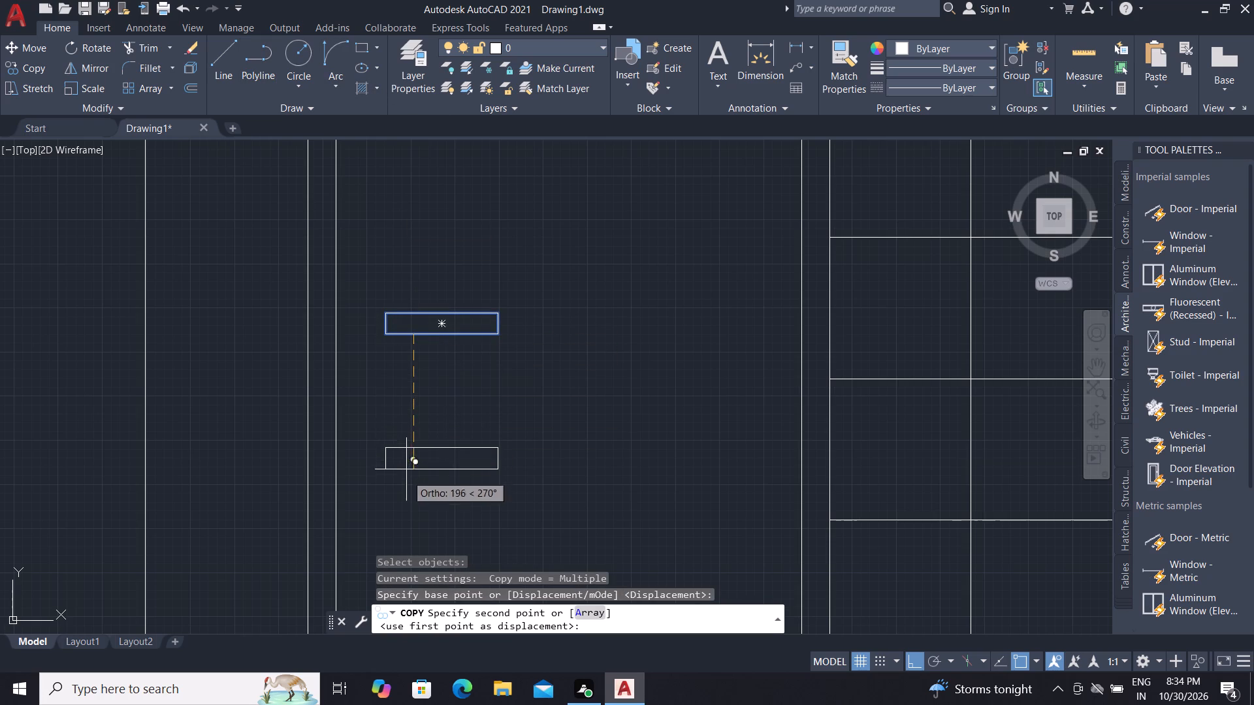
left_click(394, 511)
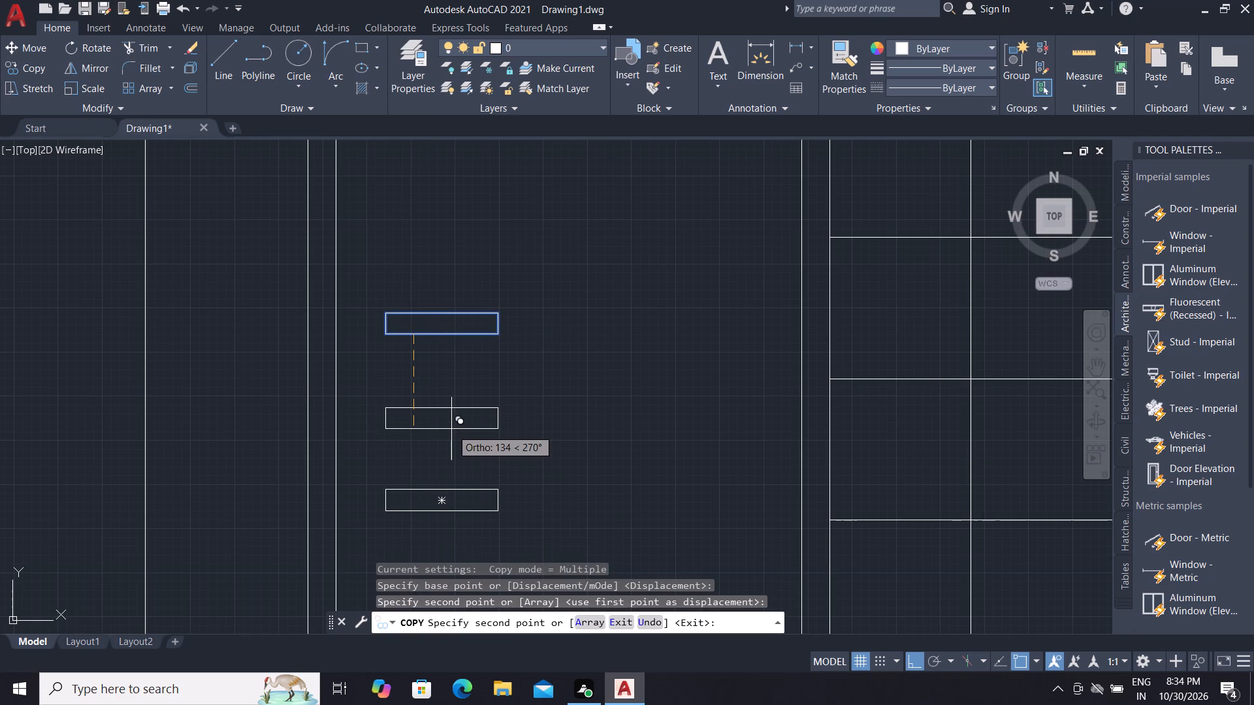
key("Escape")
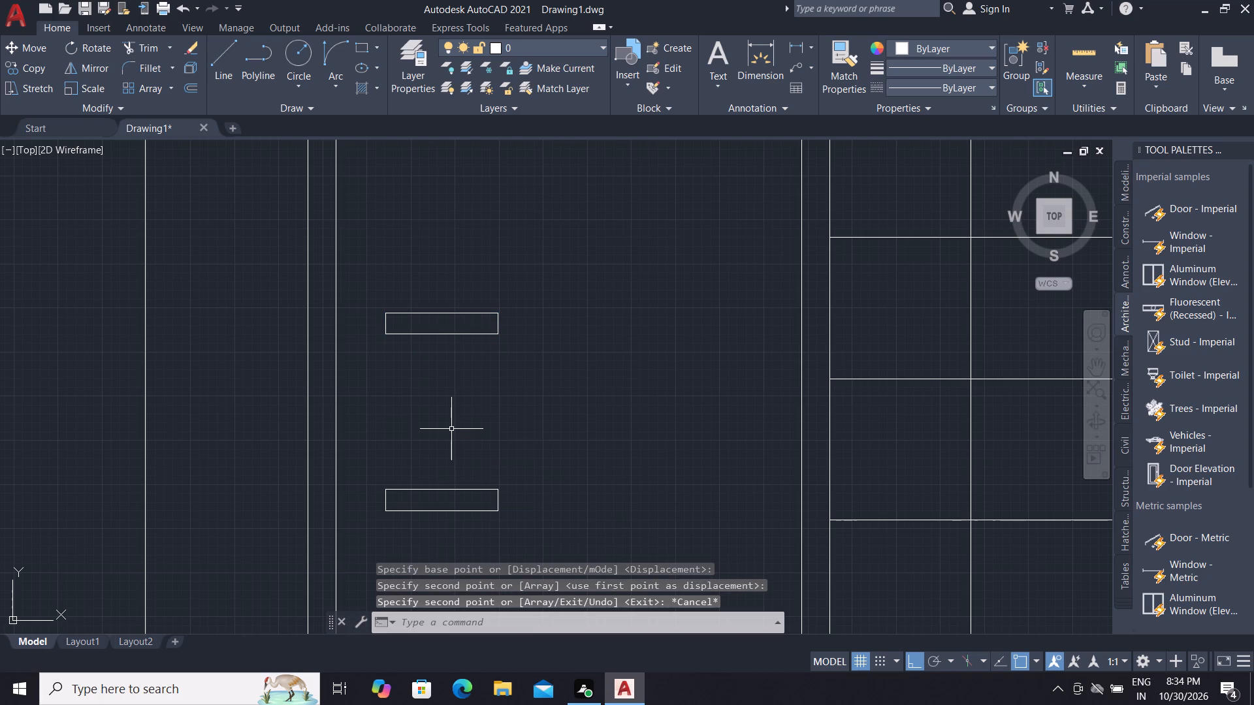
key("Escape")
key("Escape")
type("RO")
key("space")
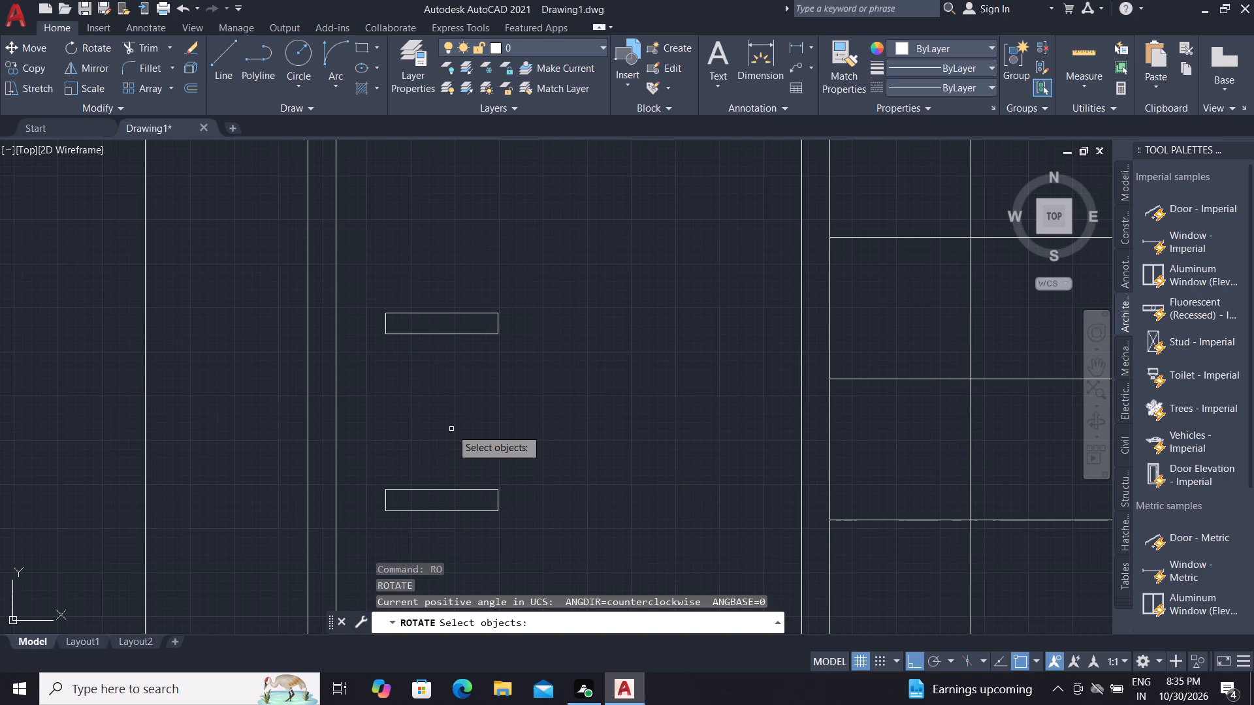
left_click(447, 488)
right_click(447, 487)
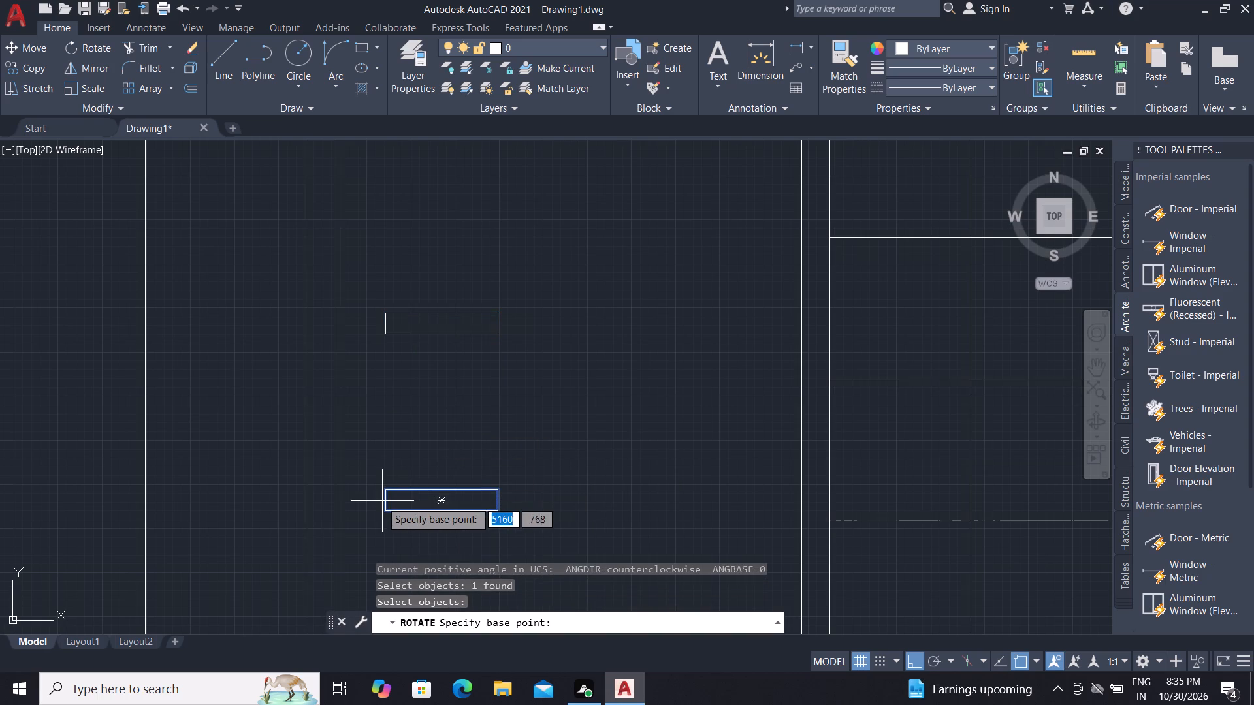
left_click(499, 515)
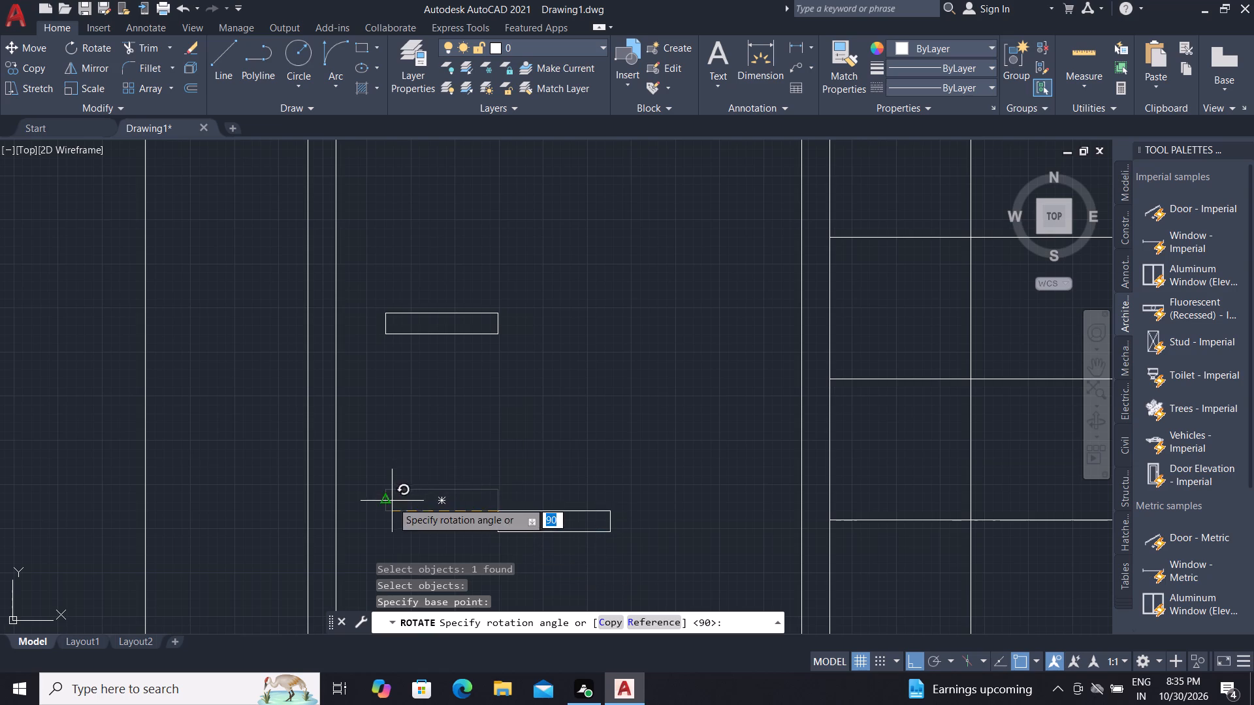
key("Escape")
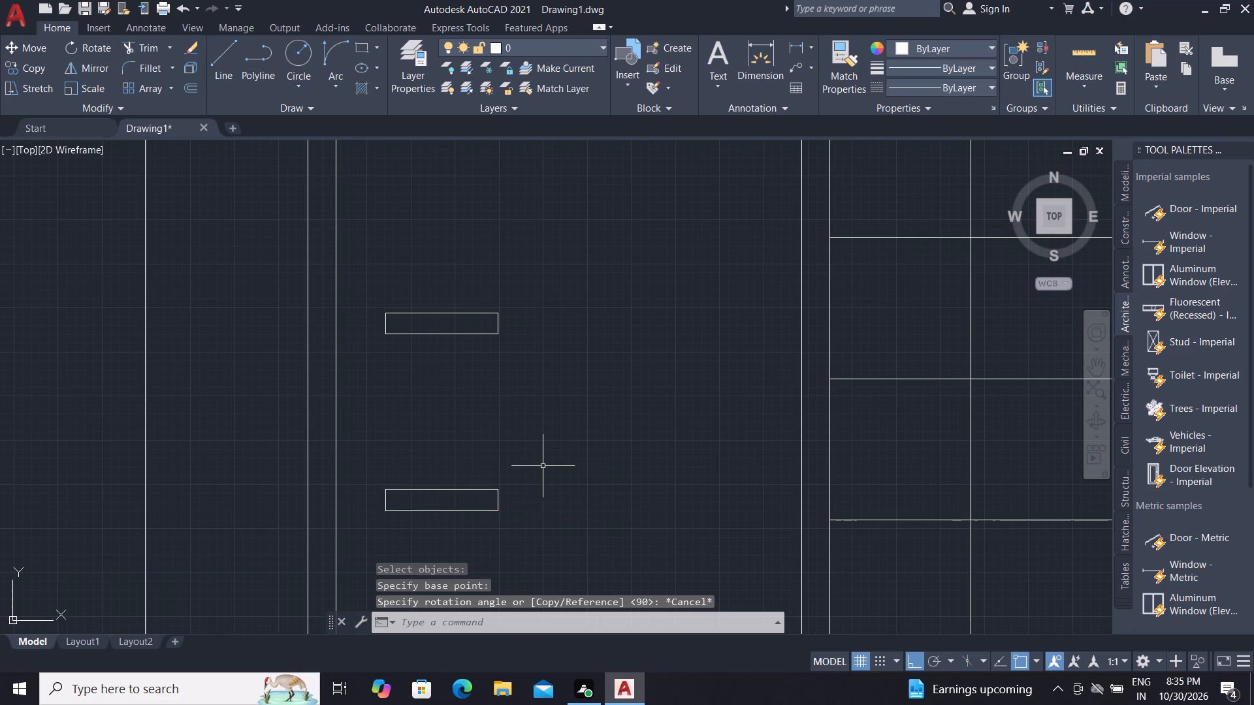
Rotate the lower small rectangle on the door 90 degrees clockwise about its lower-left corner so it stands vertically.
key("space")
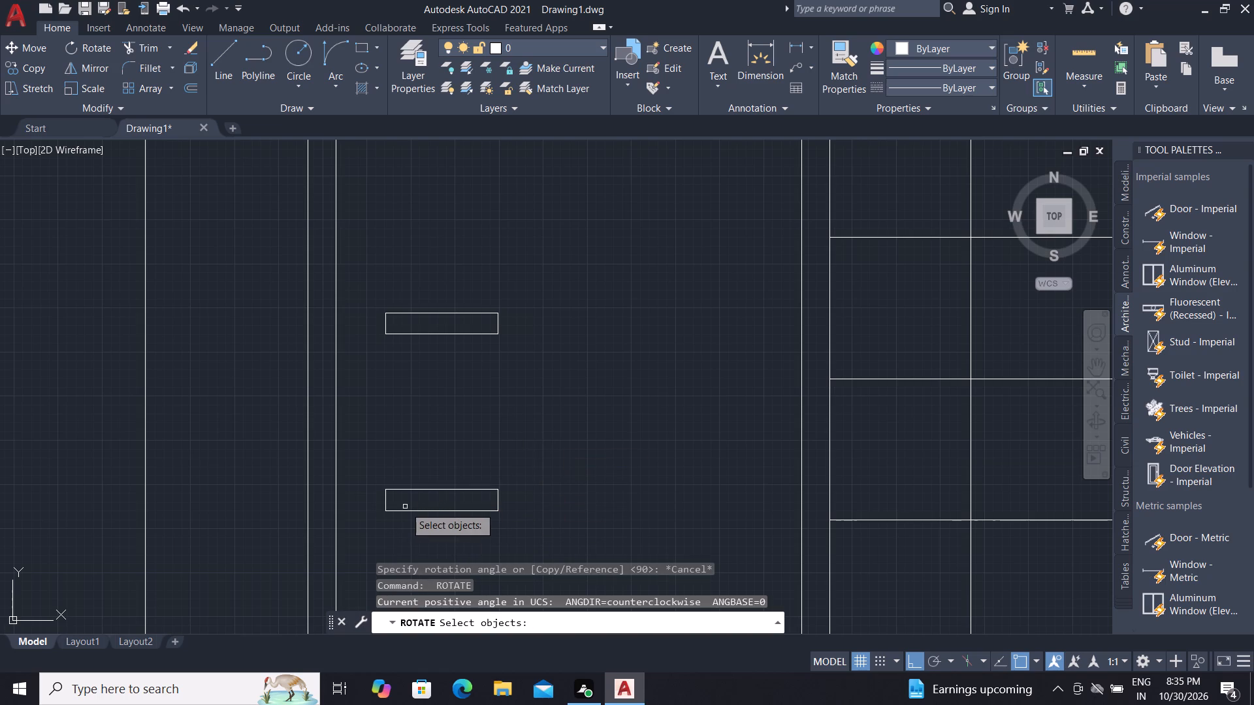
left_click(408, 511)
scroll(415, 433, "down", 1)
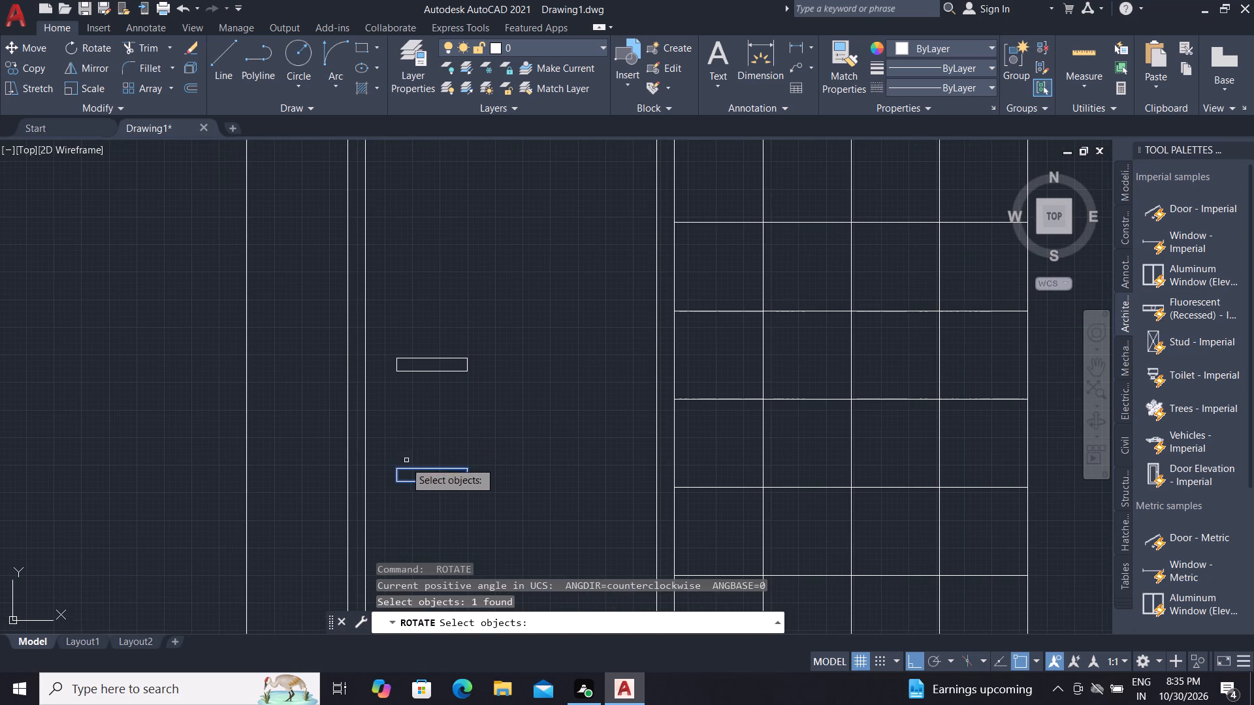
right_click(382, 475)
left_click(398, 482)
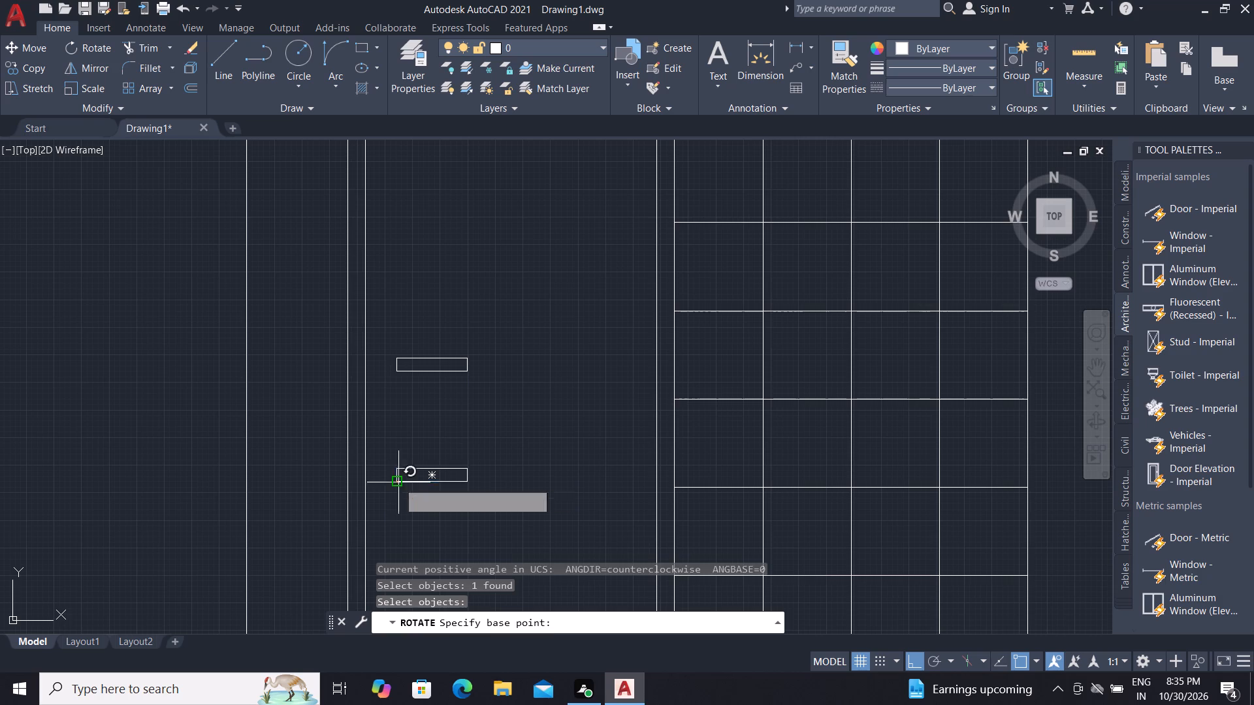
left_click(384, 531)
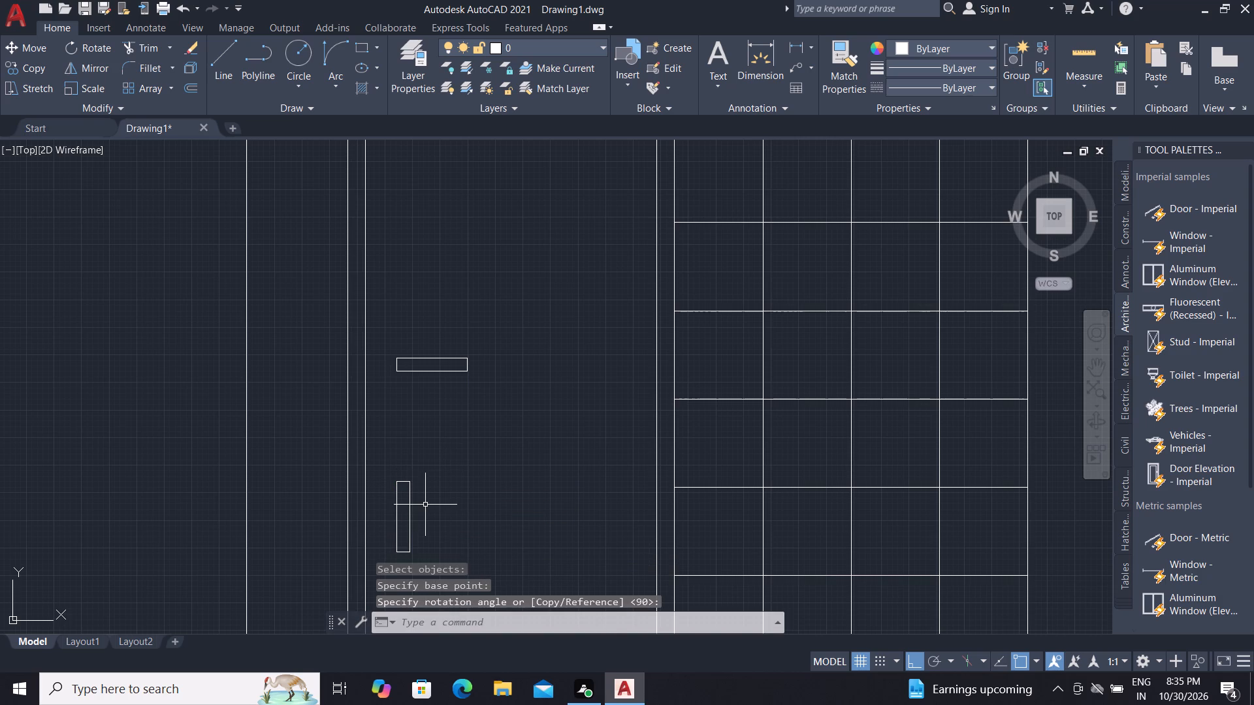
key("Escape")
Hatch both small rectangles on the door with a solid fill in black (0,0,0).
type("H")
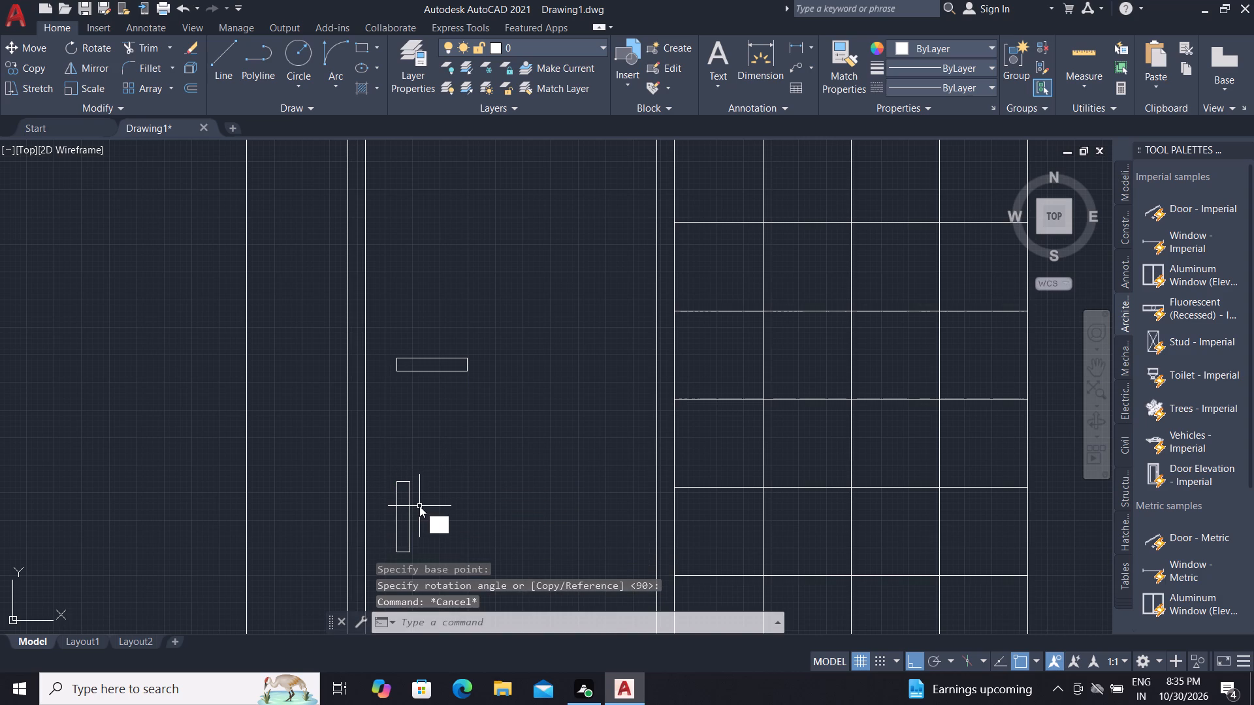
key("space")
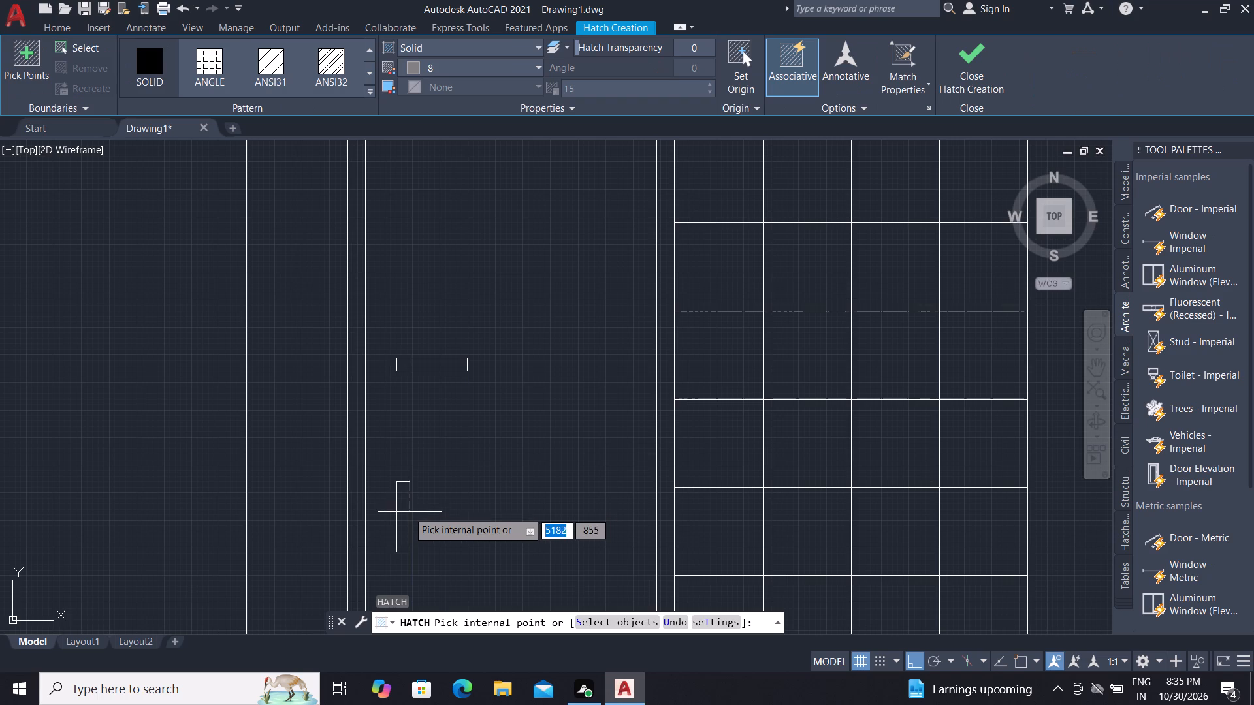
left_click(404, 510)
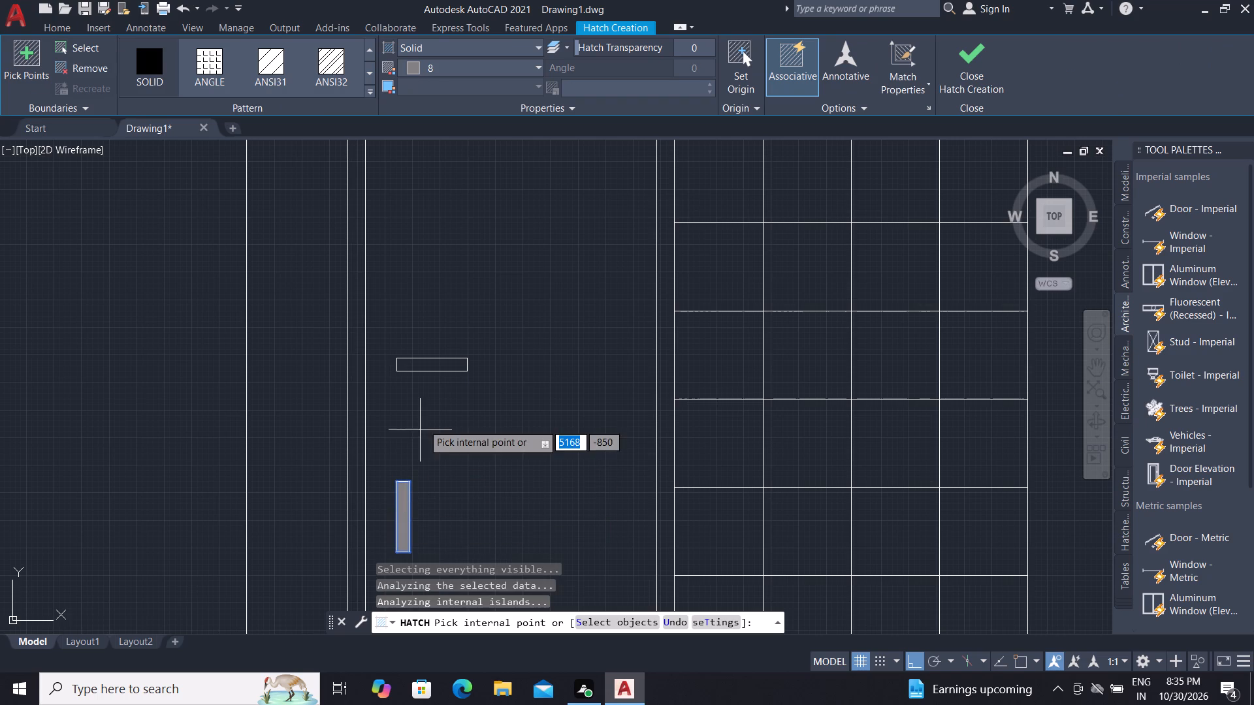
left_click(434, 361)
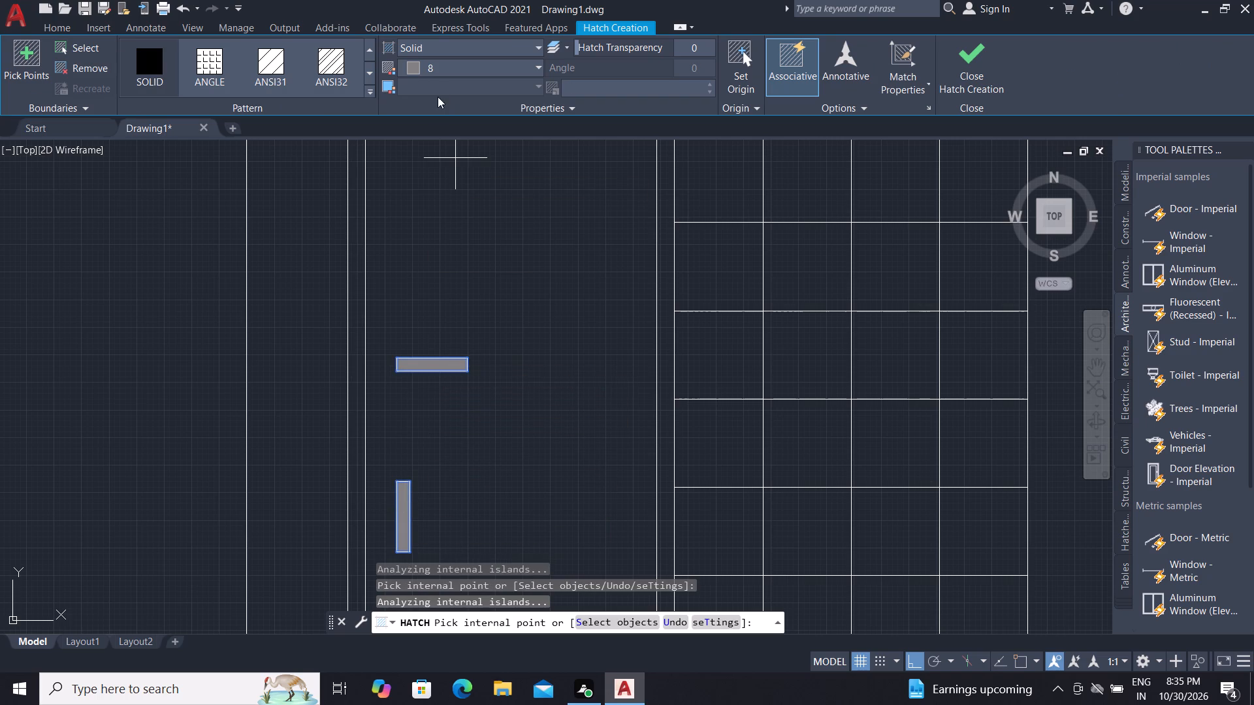
left_click(466, 63)
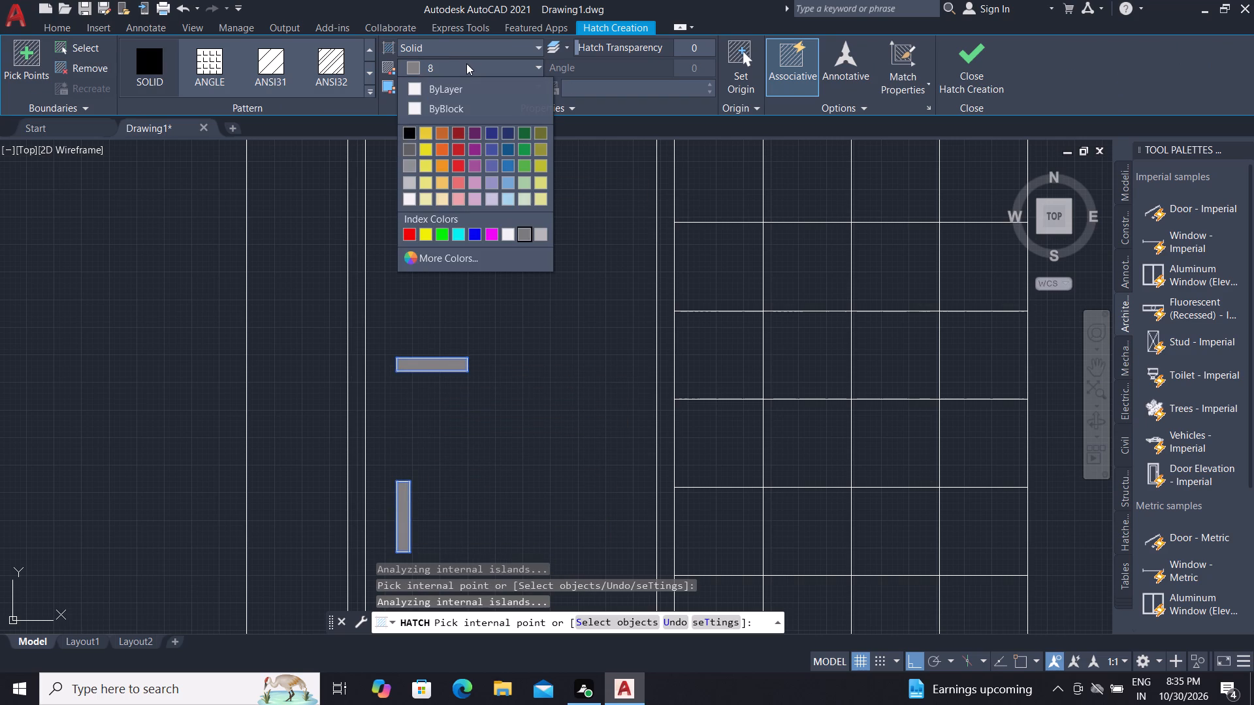
left_click(408, 131)
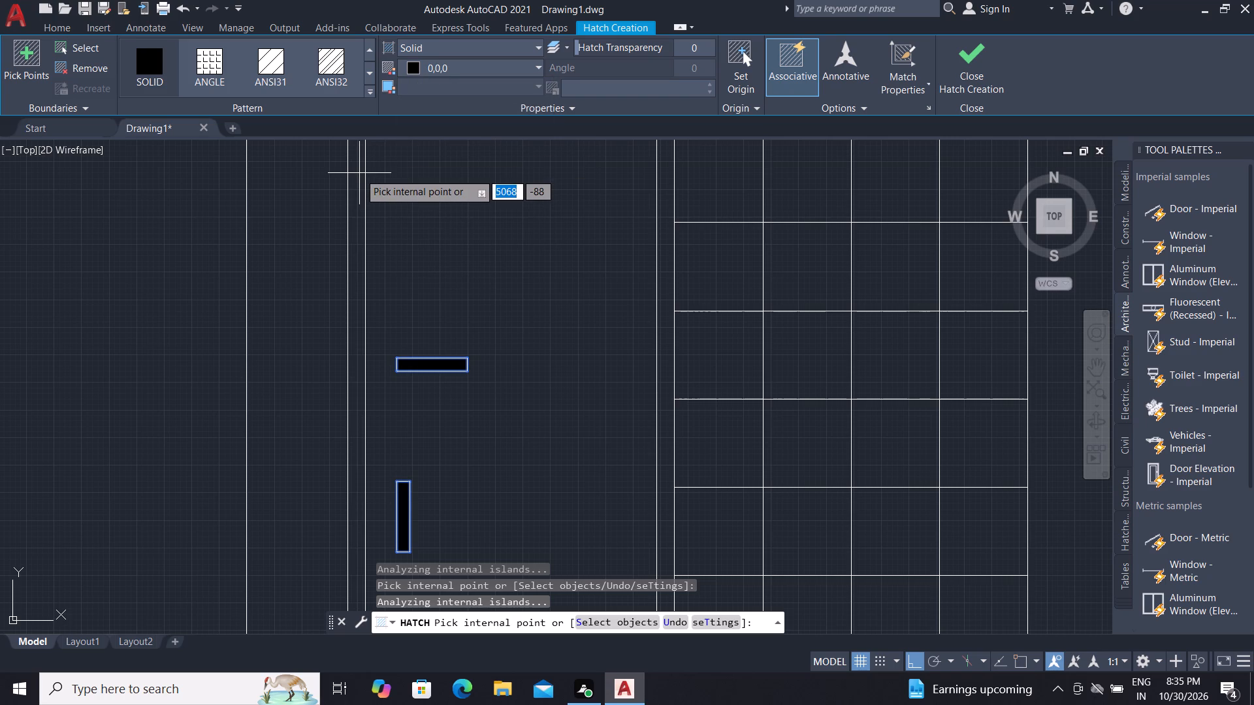
key("Escape")
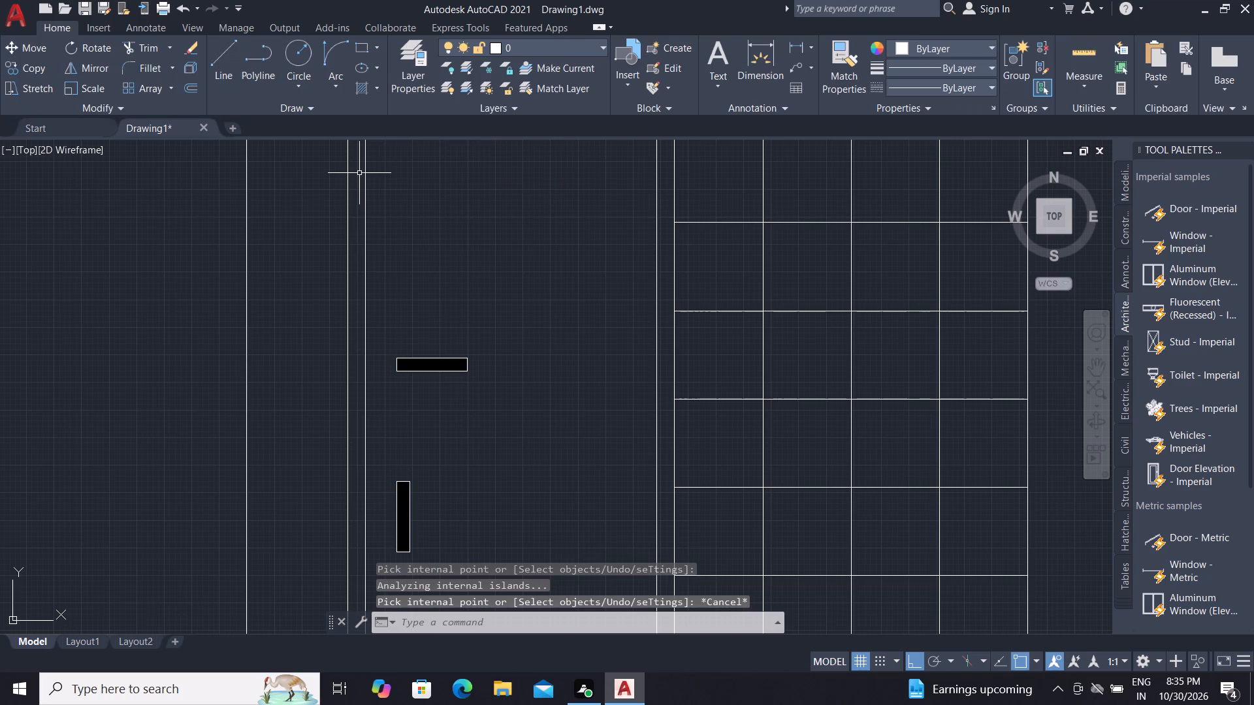
Draw a circle with a radius of about 29 inside the door, above and to the right of the horizontal rectangle.
type("C")
key("space")
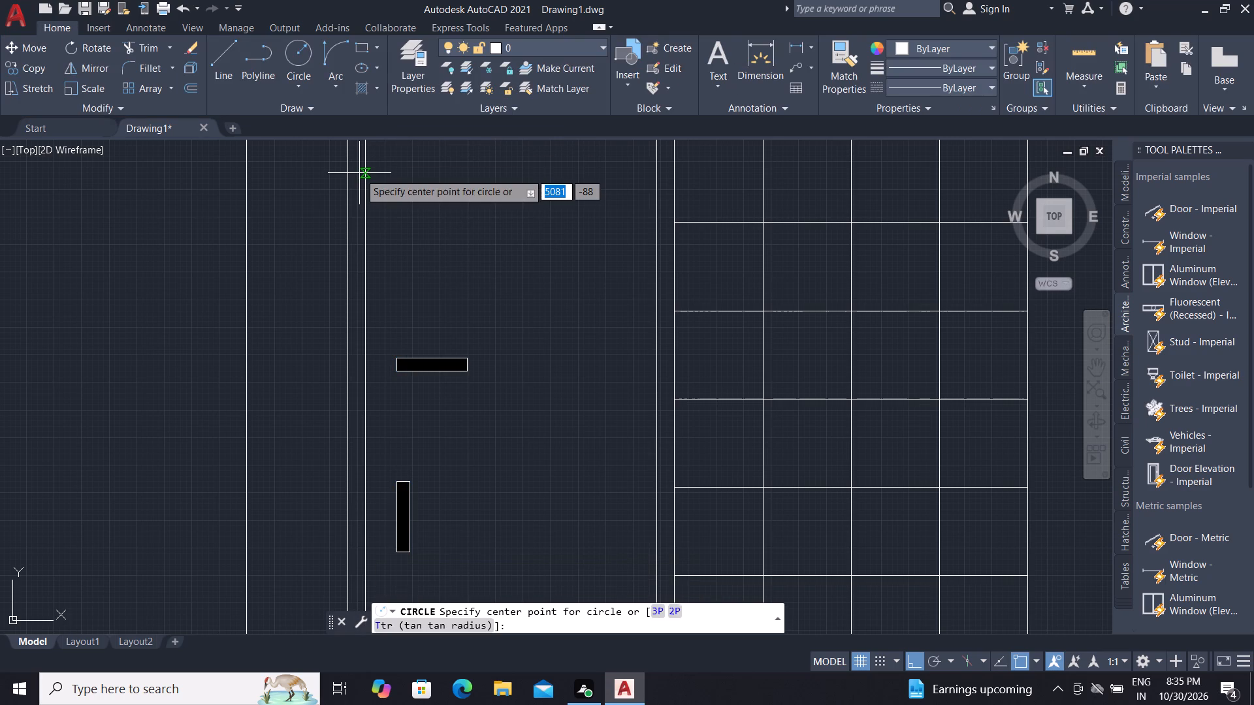
scroll(466, 313, "down", 2)
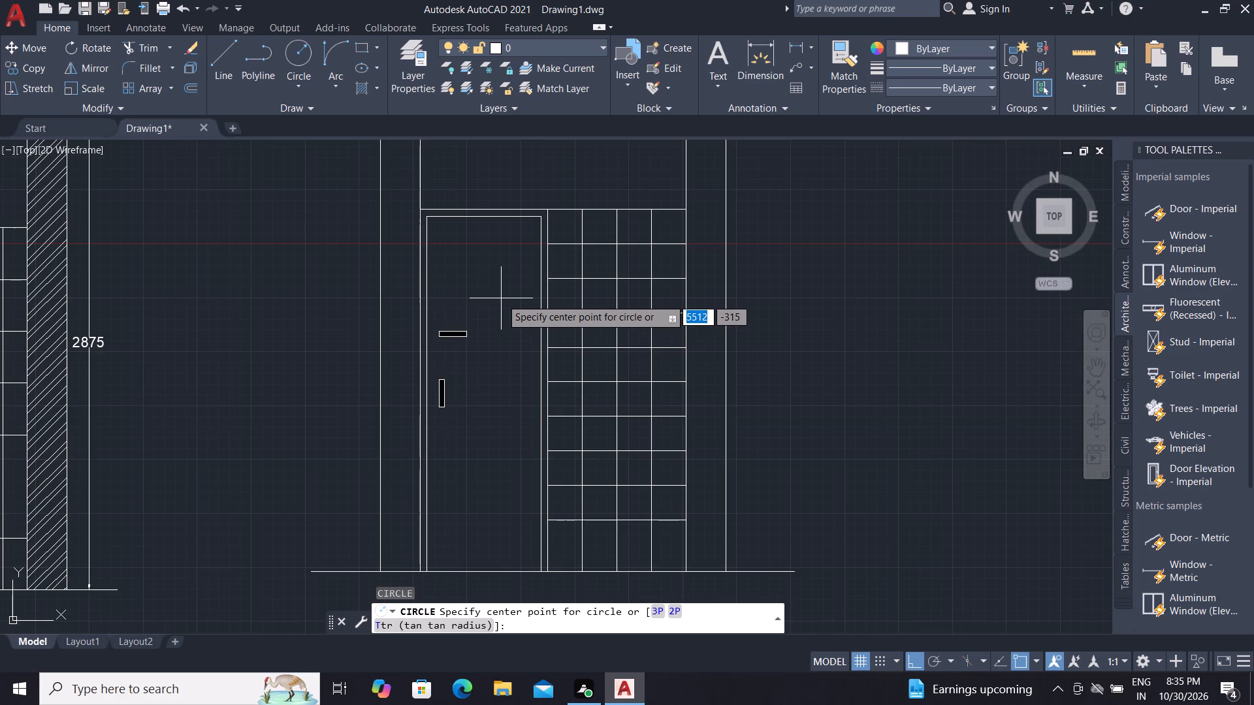
left_click(501, 298)
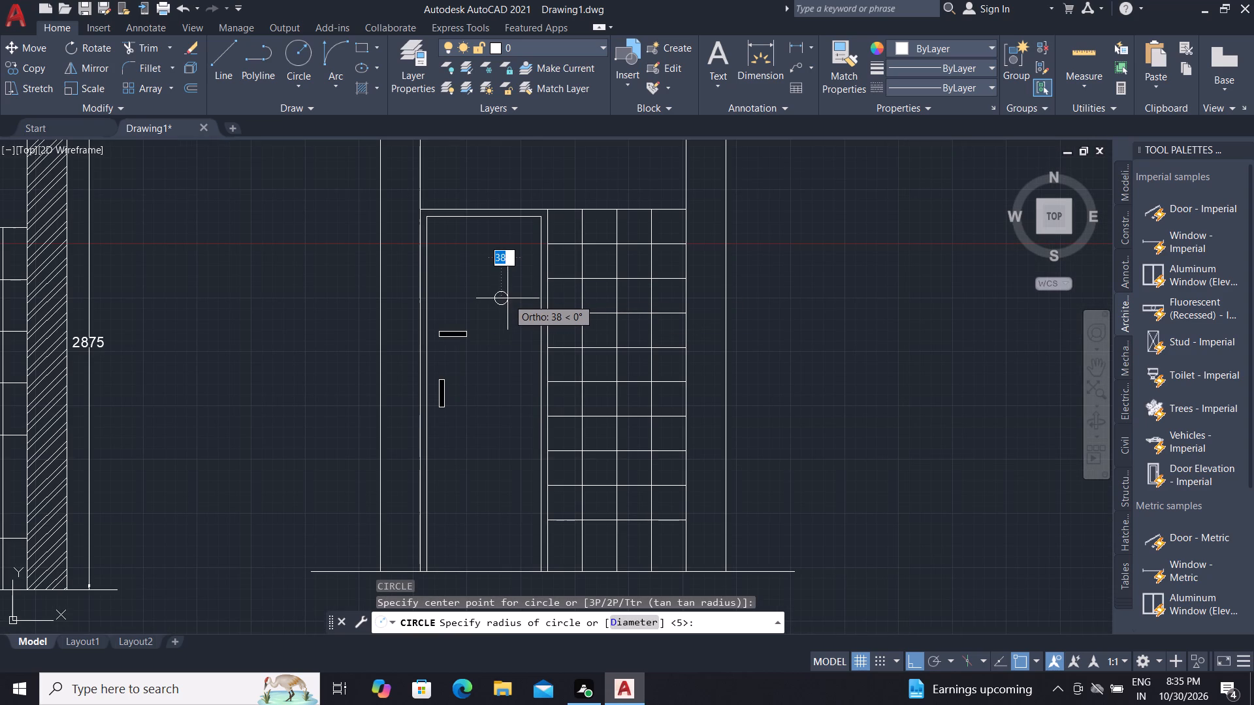
scroll(507, 294, "up", 2)
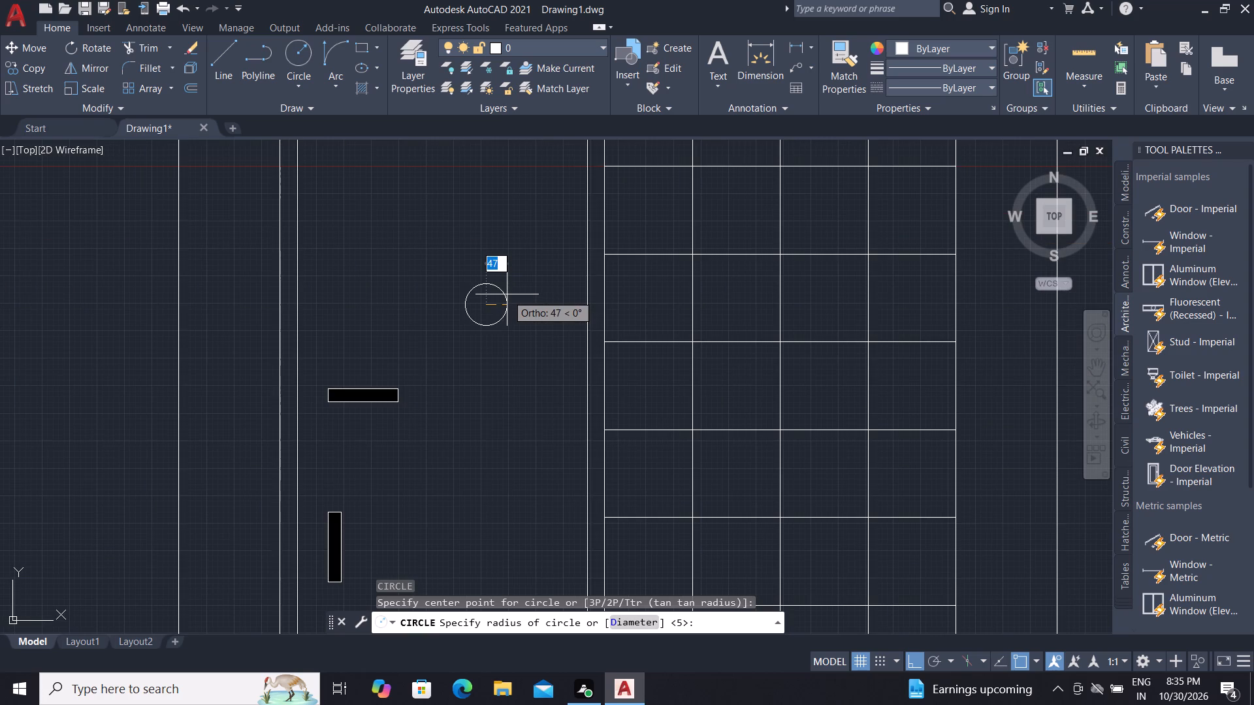
scroll(507, 294, "up", 2)
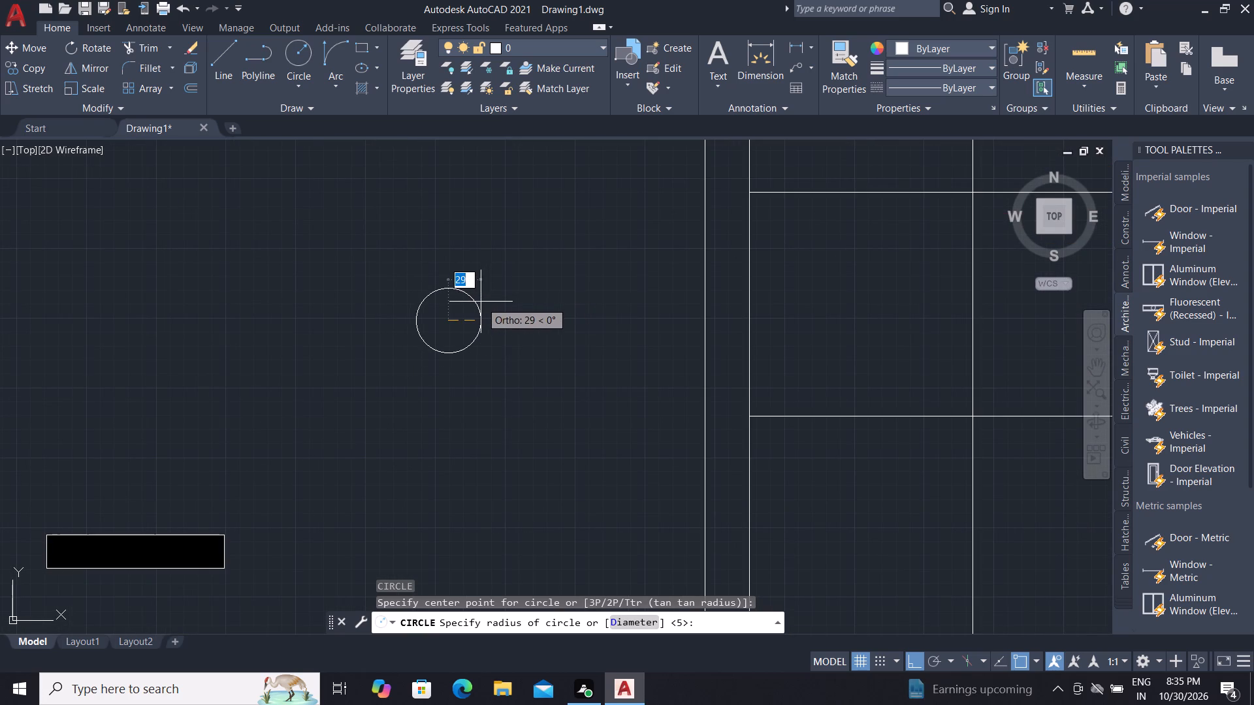
left_click(481, 302)
key("Escape")
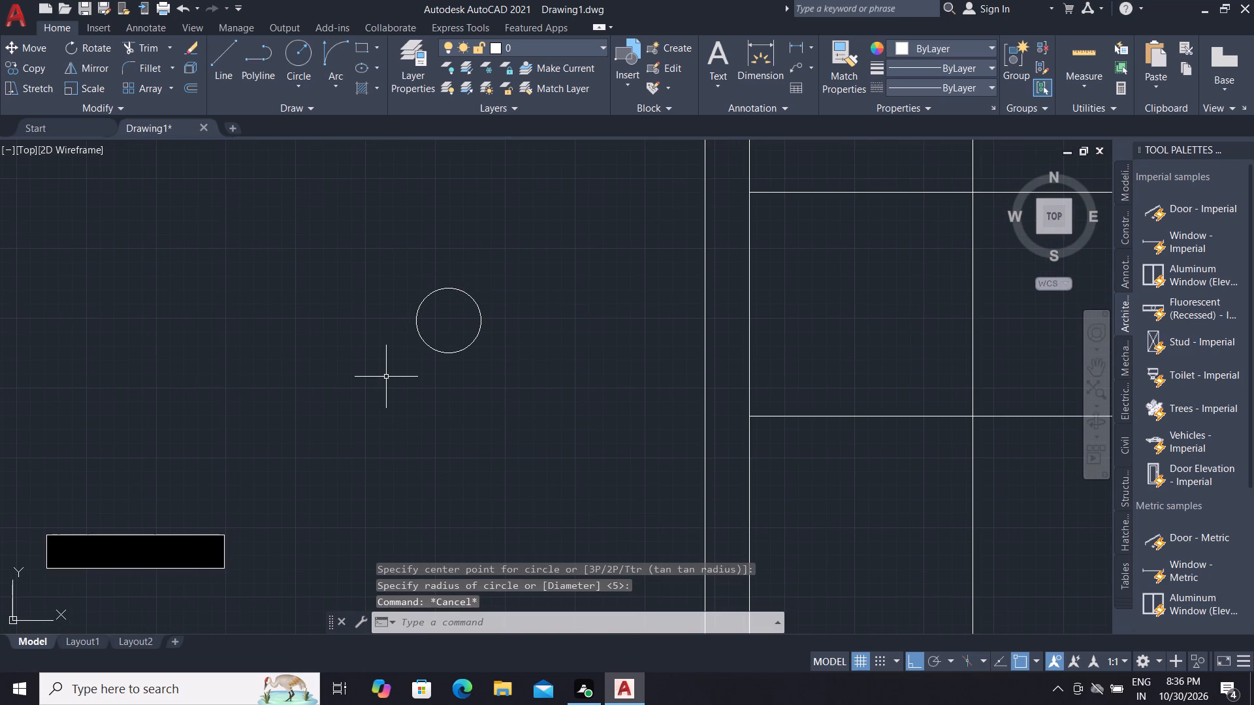
Hatch the circle on the door with the solid black fill.
type("H")
key("space")
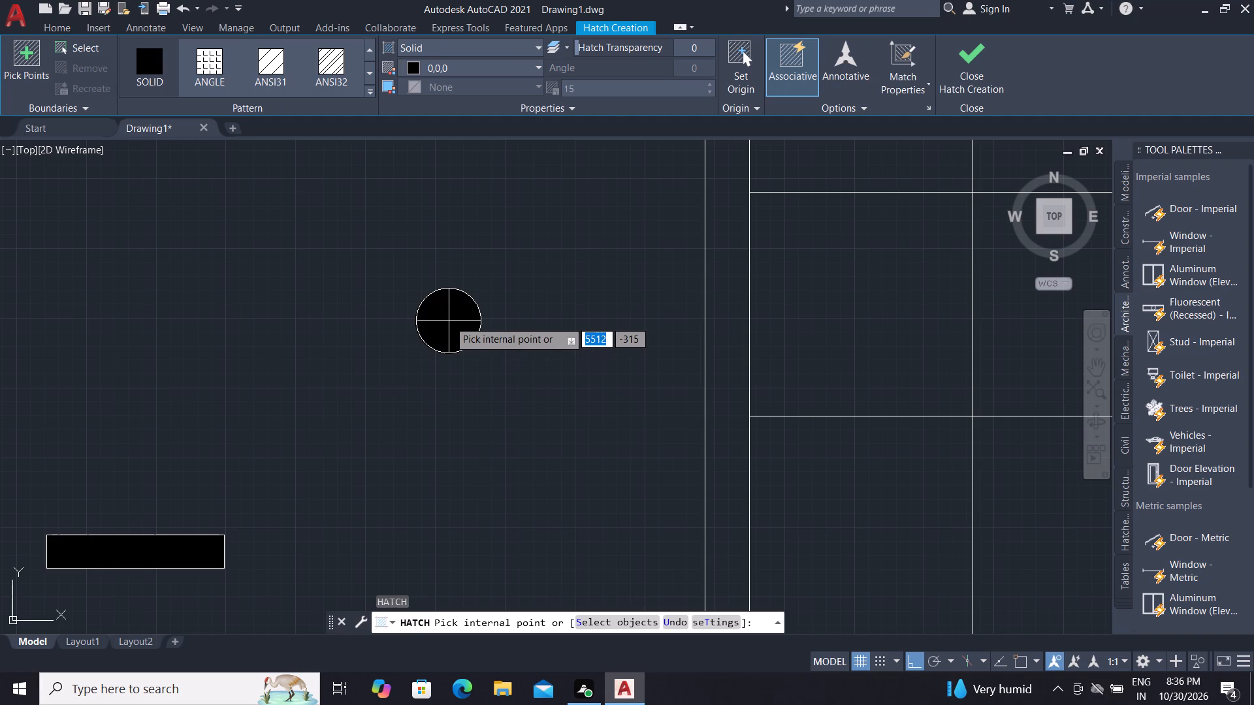
left_click(449, 321)
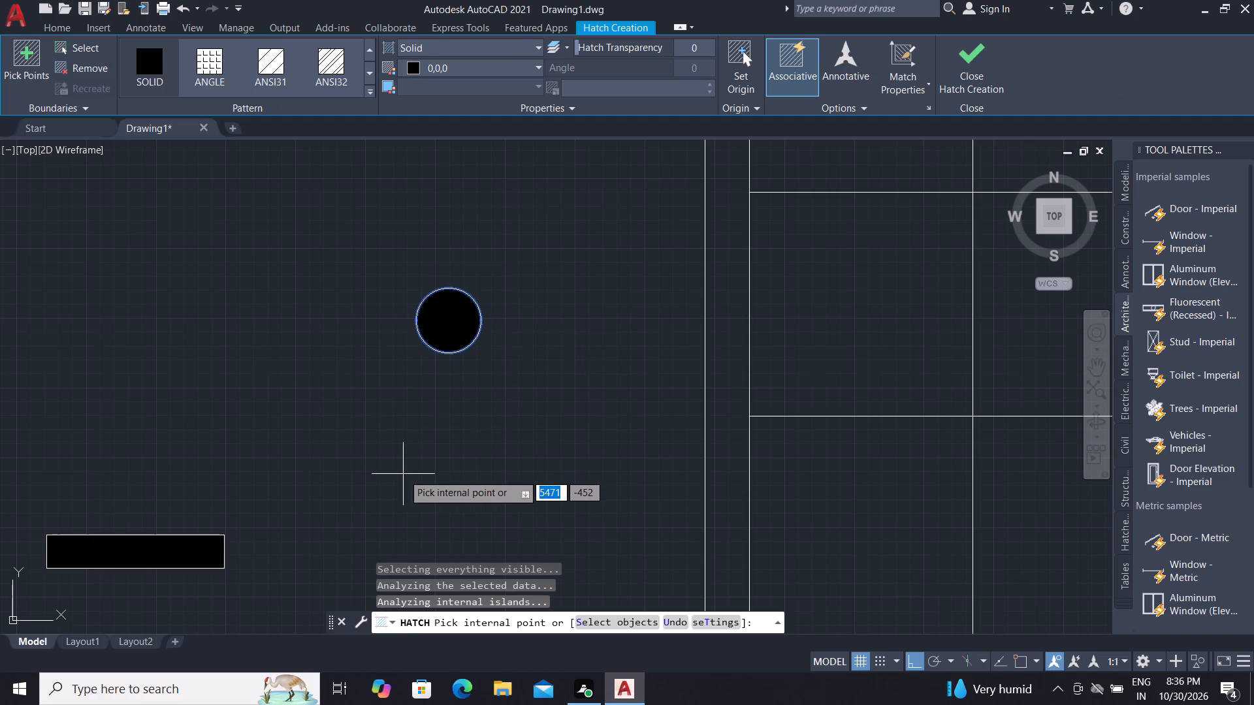
key("Escape")
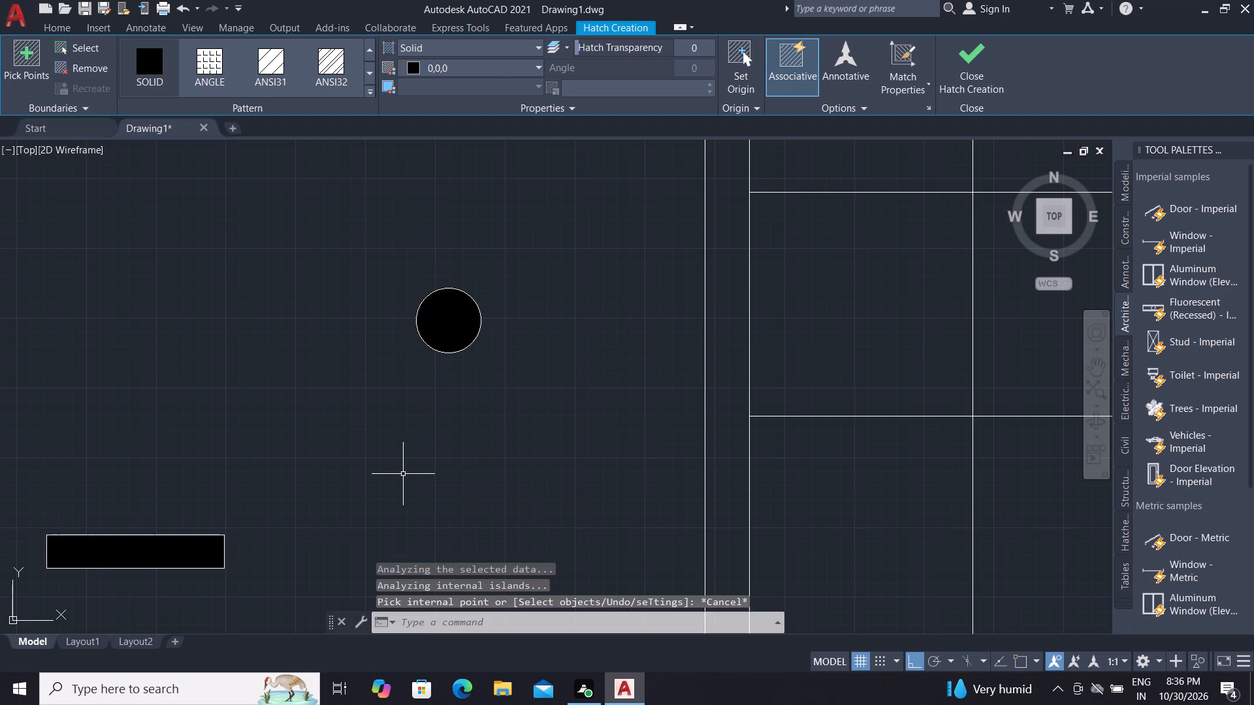
key("Escape")
key("Escape")
key("Escape")
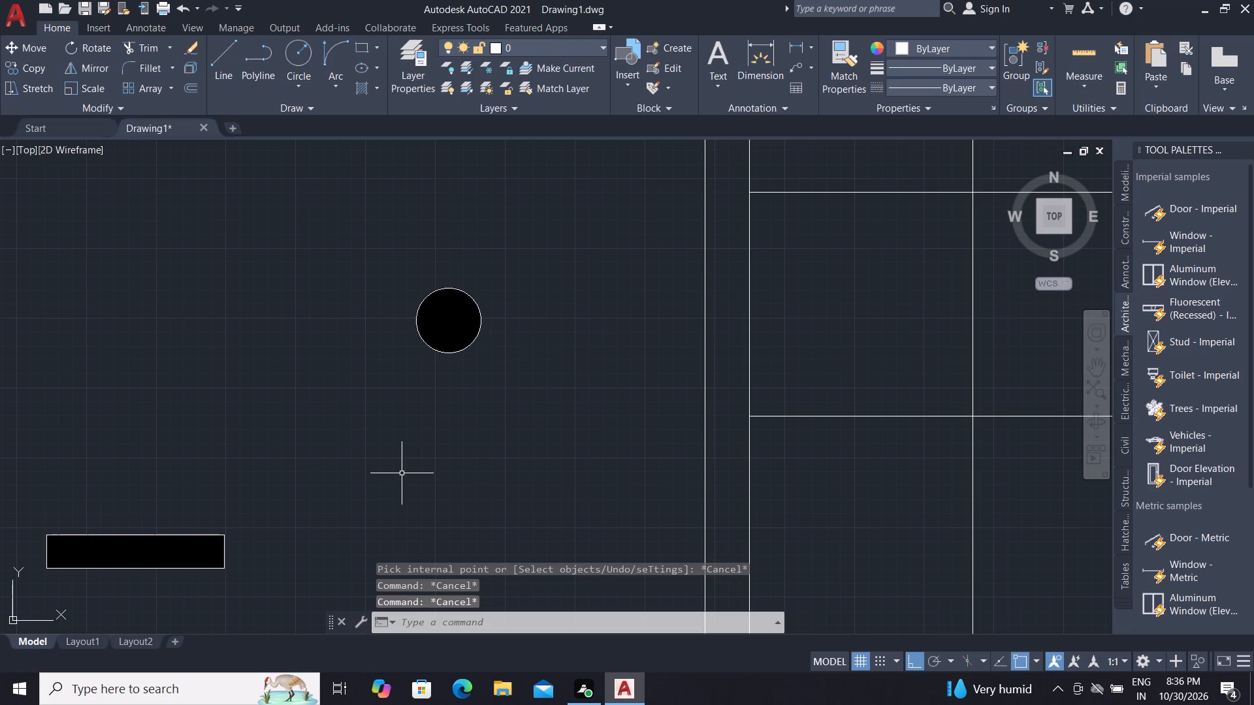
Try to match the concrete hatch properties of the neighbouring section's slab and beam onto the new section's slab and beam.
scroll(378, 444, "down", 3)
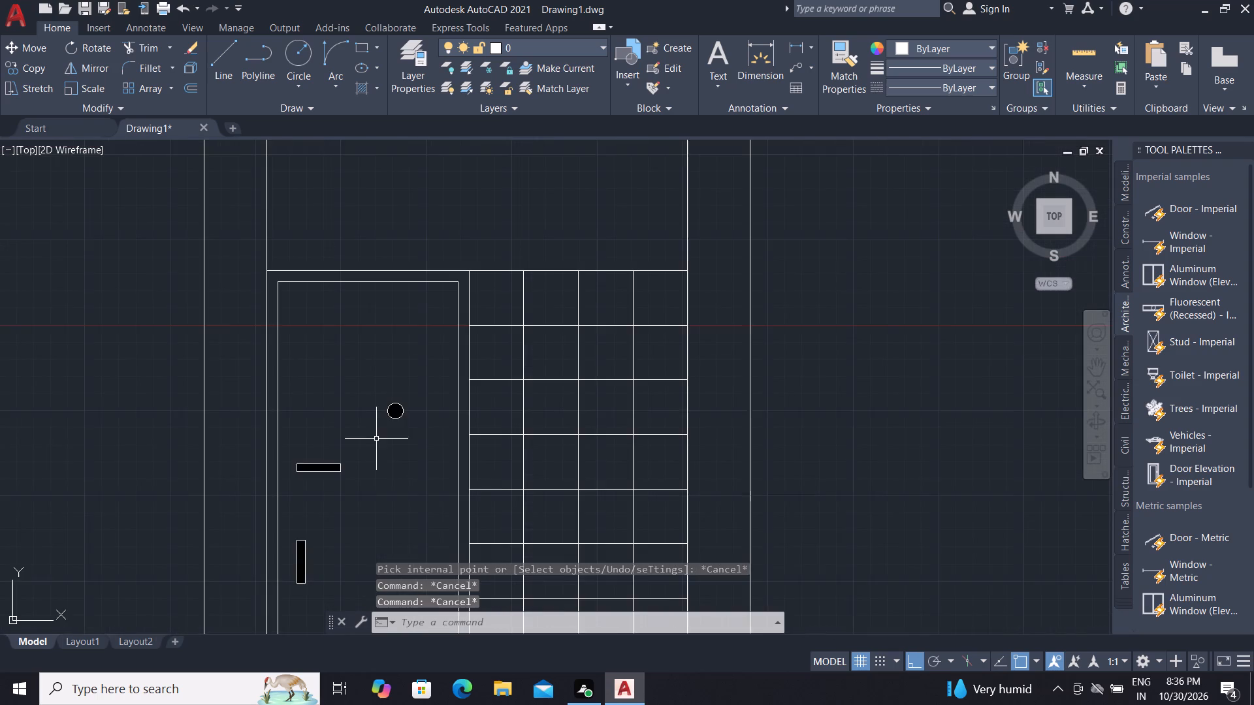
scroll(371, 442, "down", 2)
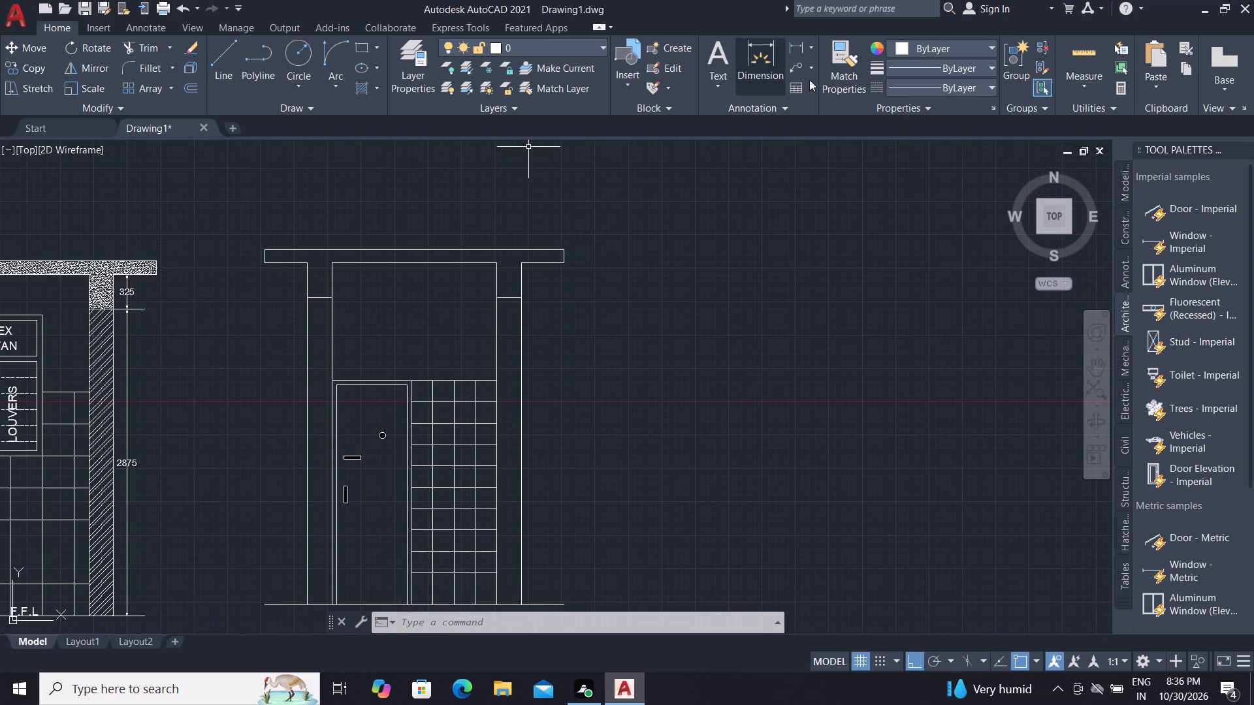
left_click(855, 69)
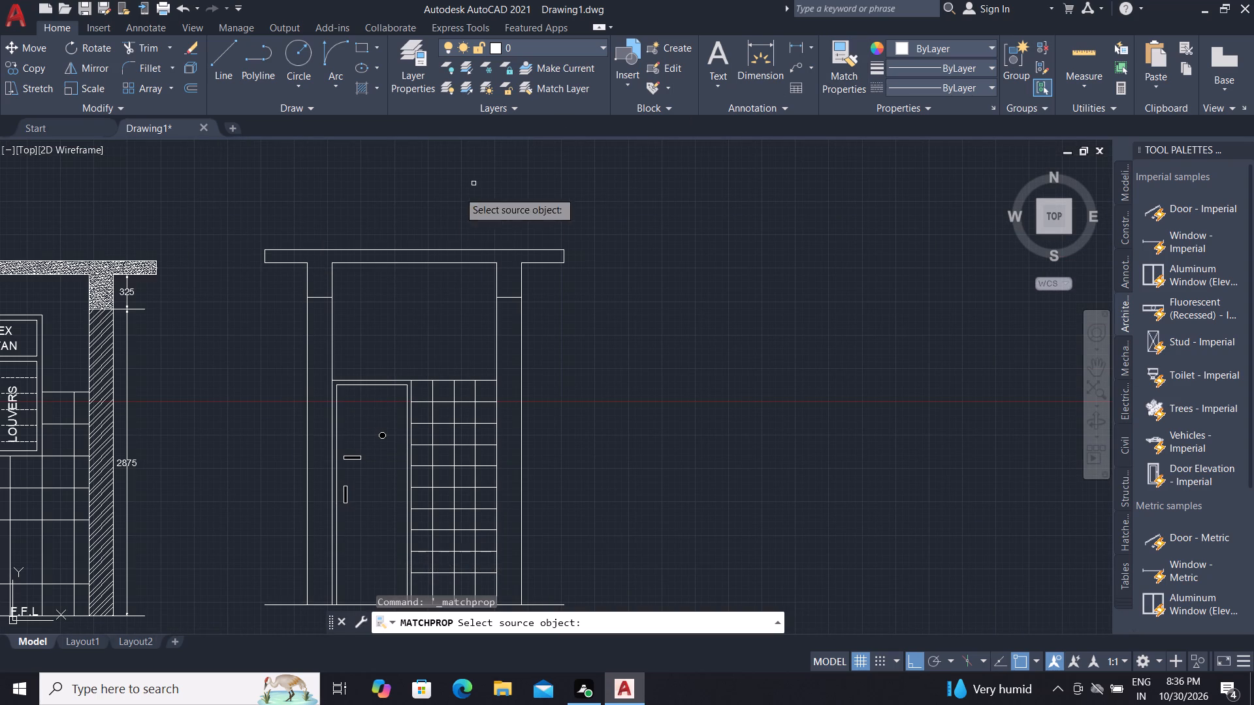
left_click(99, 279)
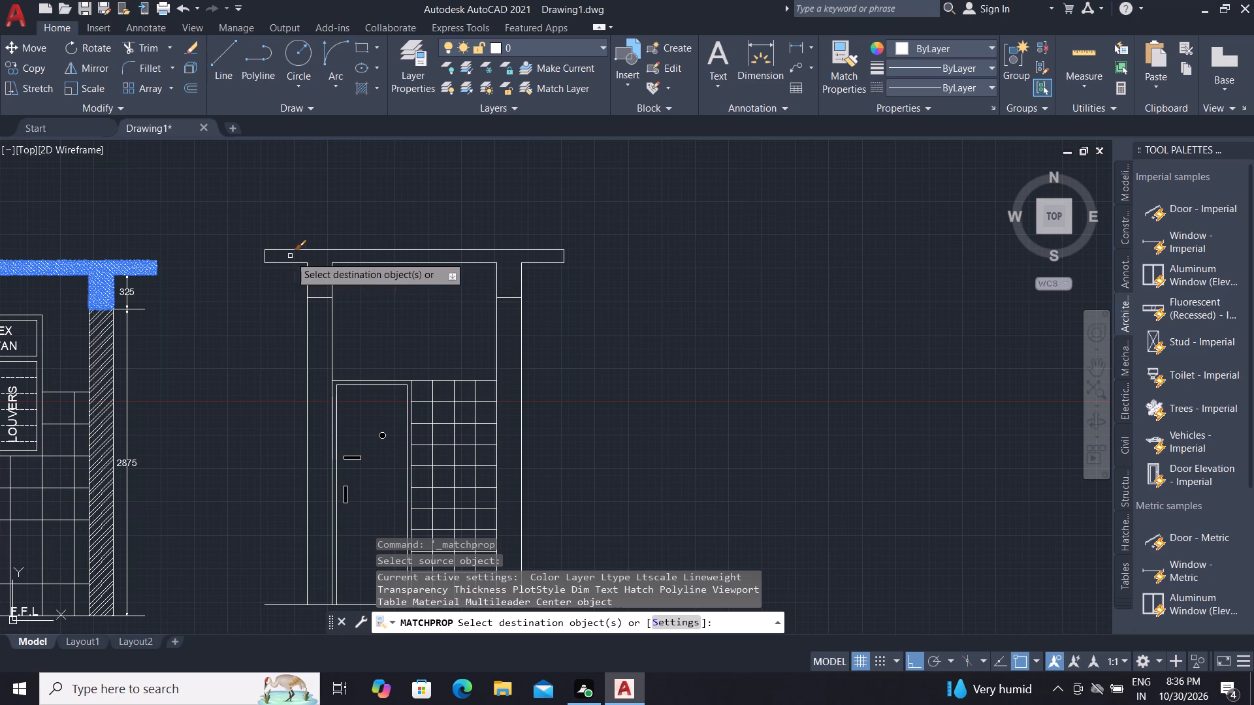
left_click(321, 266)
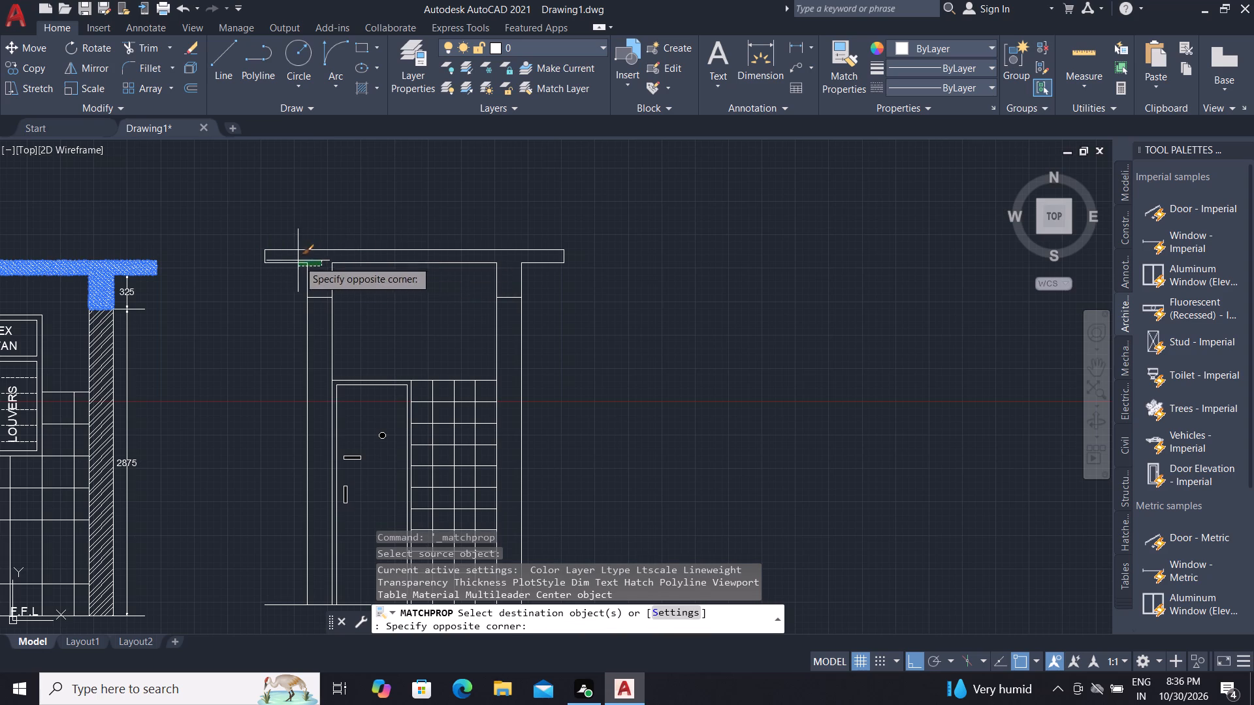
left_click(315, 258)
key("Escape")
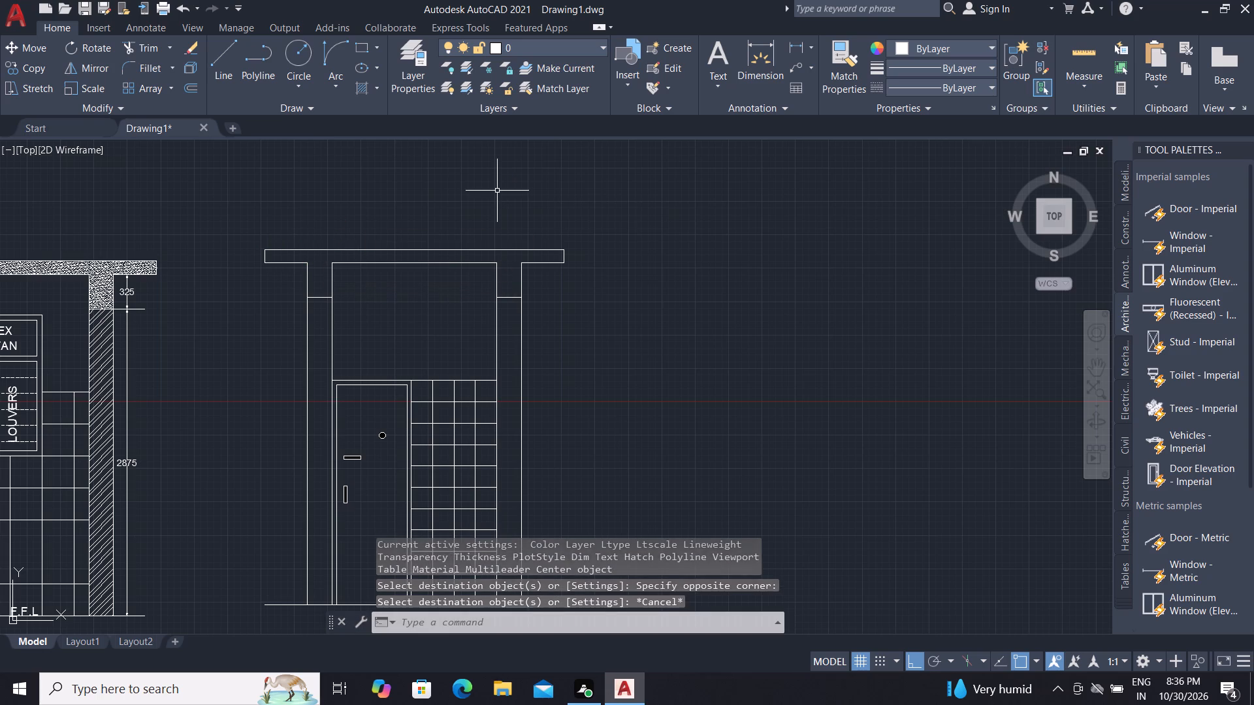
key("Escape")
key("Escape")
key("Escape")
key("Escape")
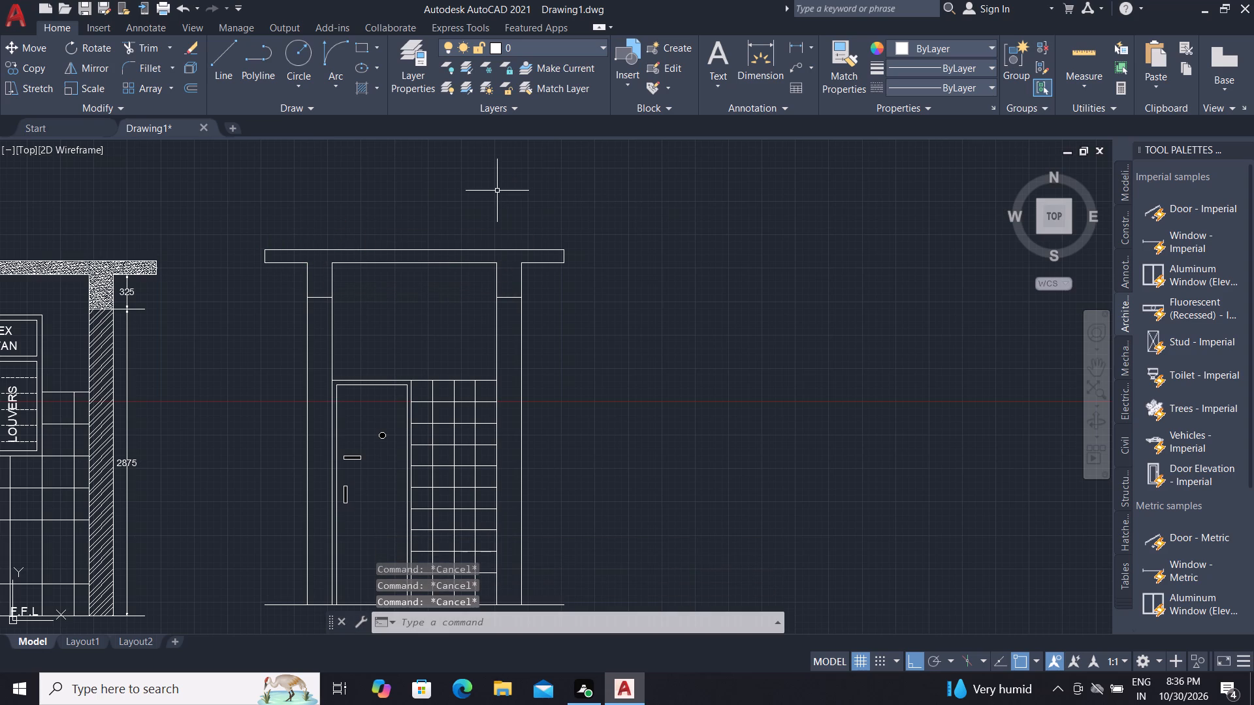
Hatch both walls of the new section, below the beams, with the ANSI32 pattern.
type("H")
key("space")
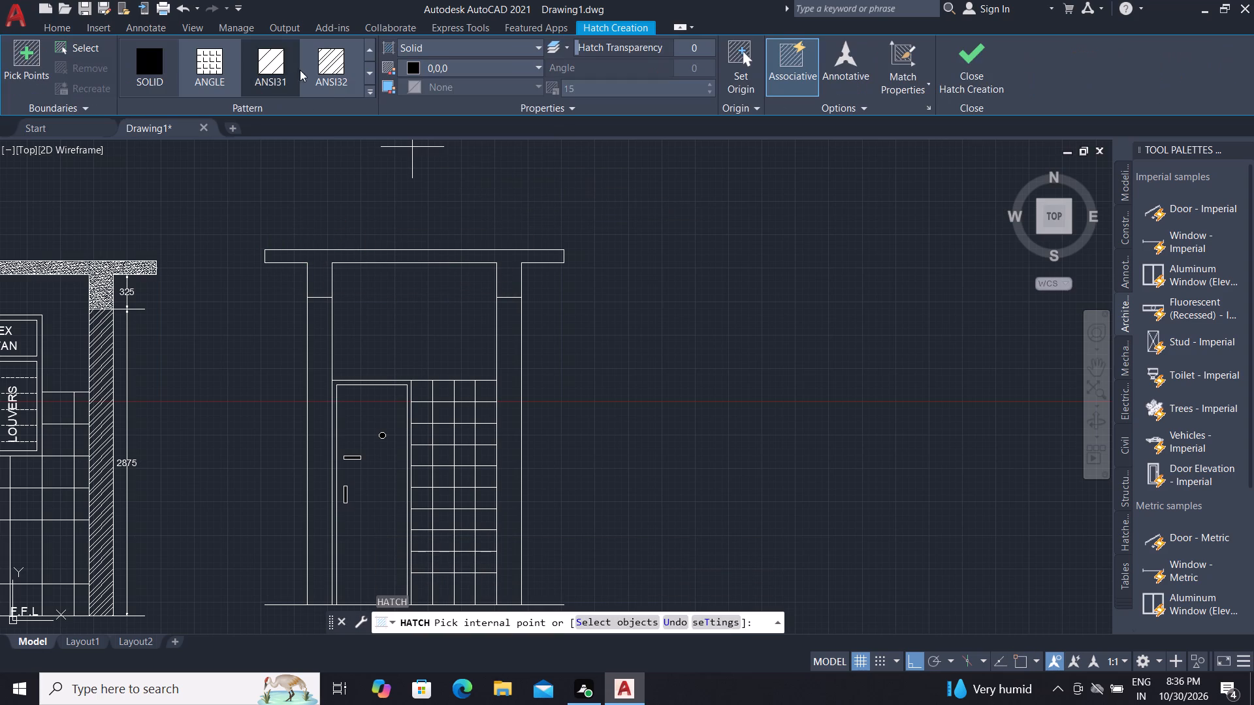
left_click(336, 57)
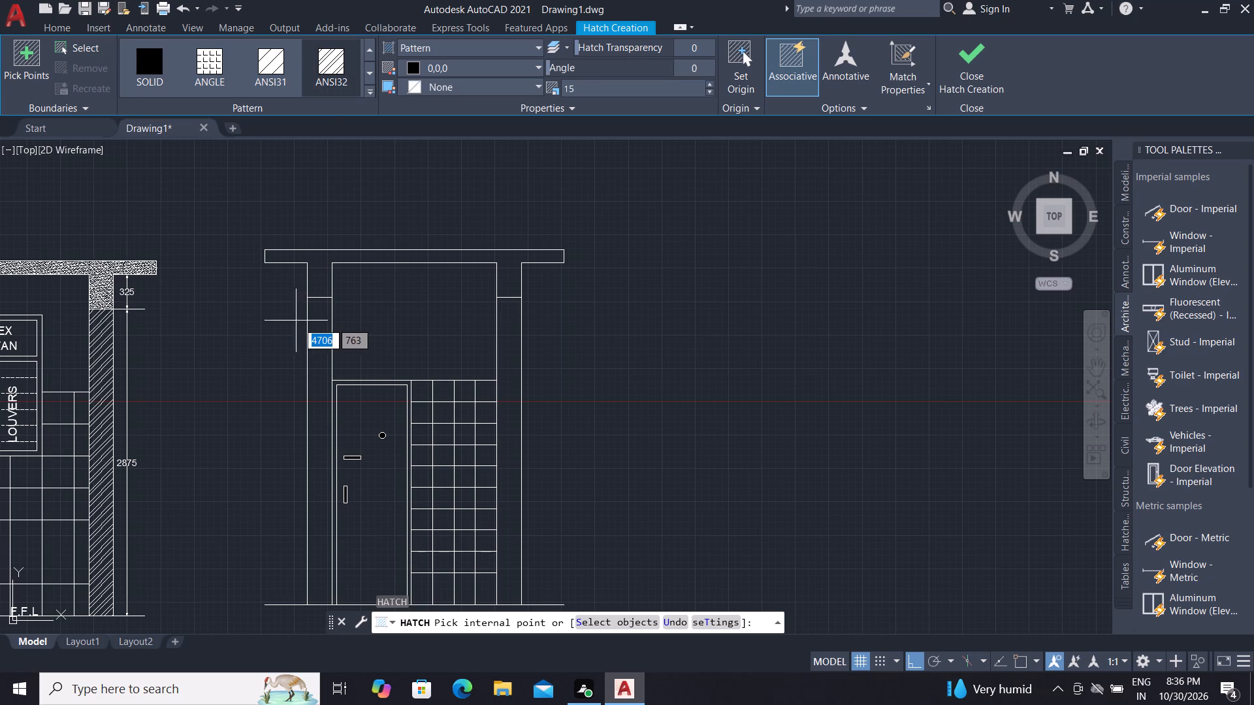
left_click(317, 331)
left_click(506, 341)
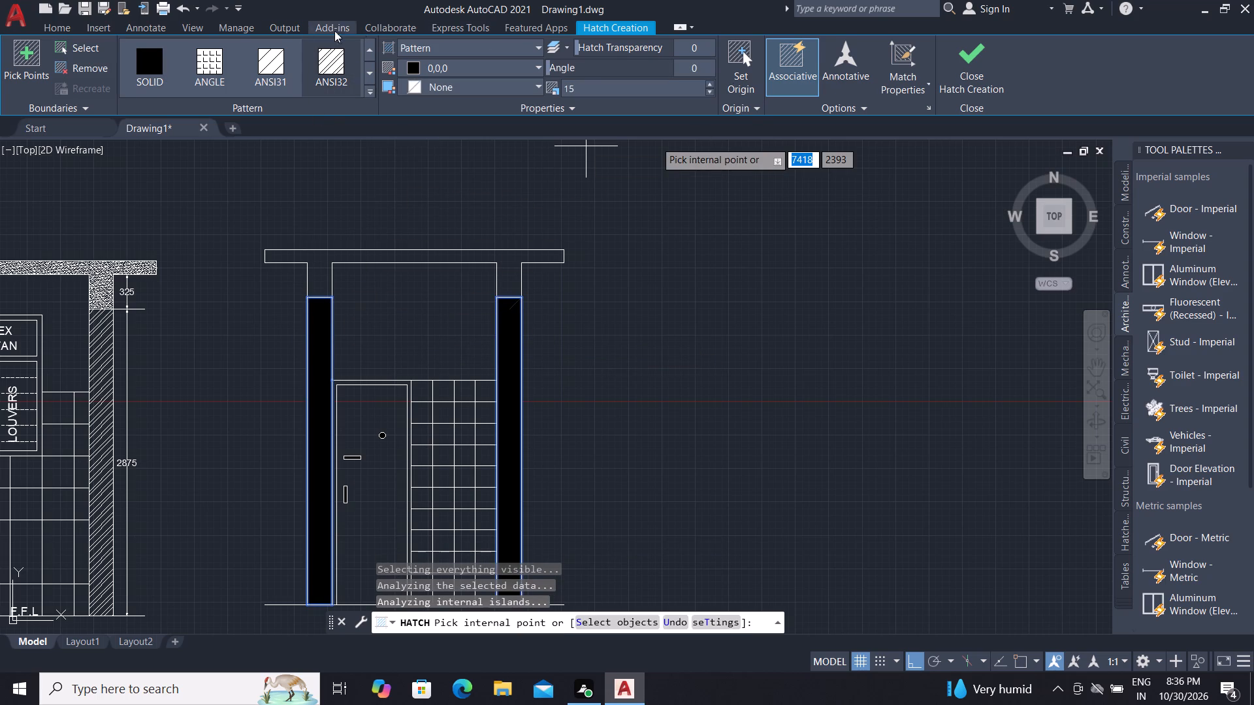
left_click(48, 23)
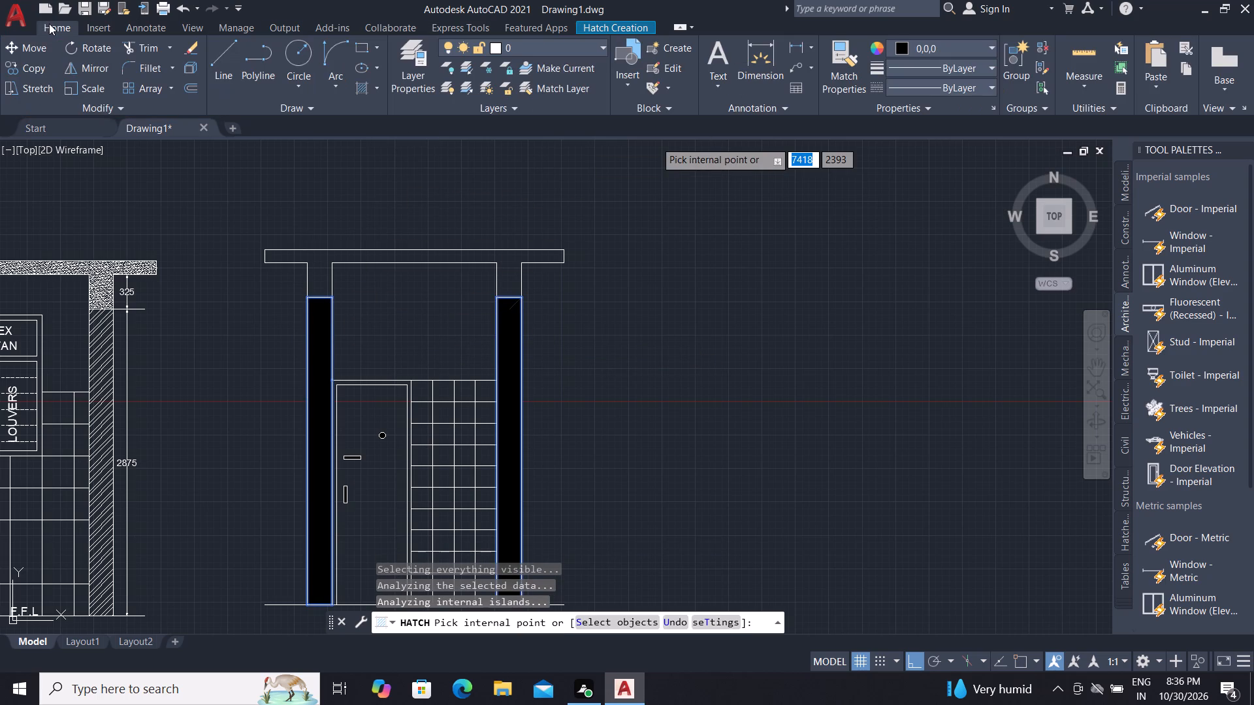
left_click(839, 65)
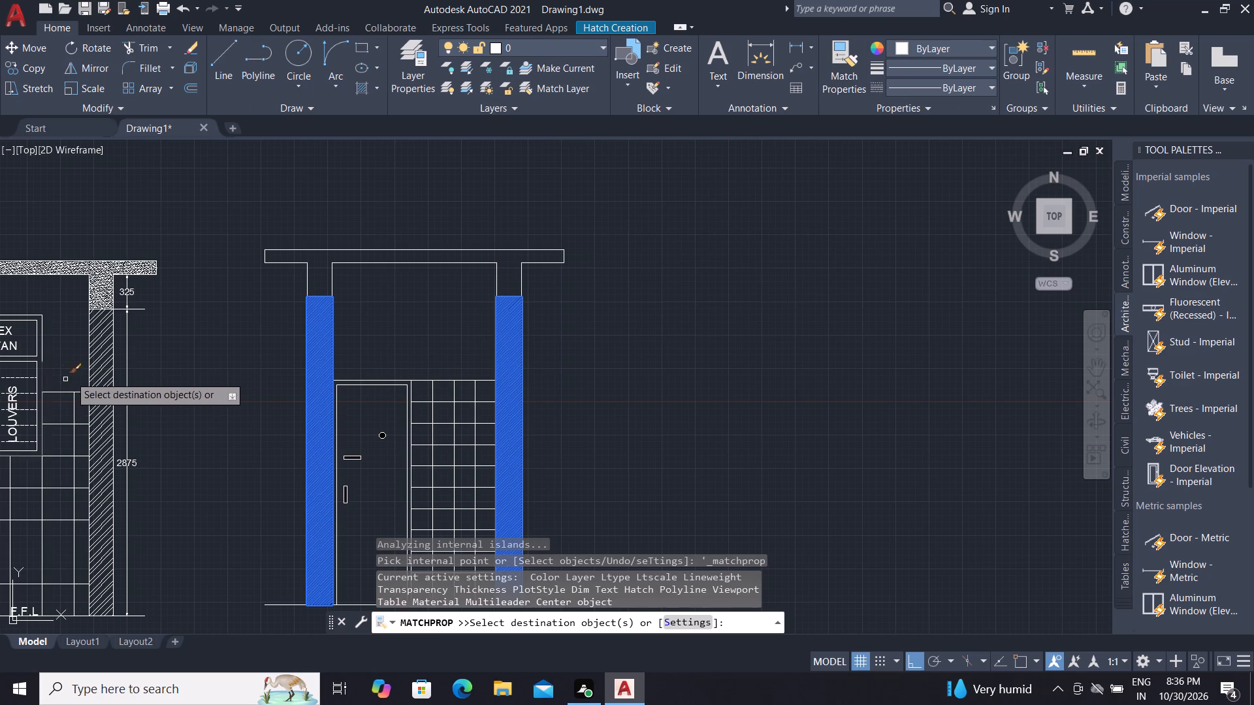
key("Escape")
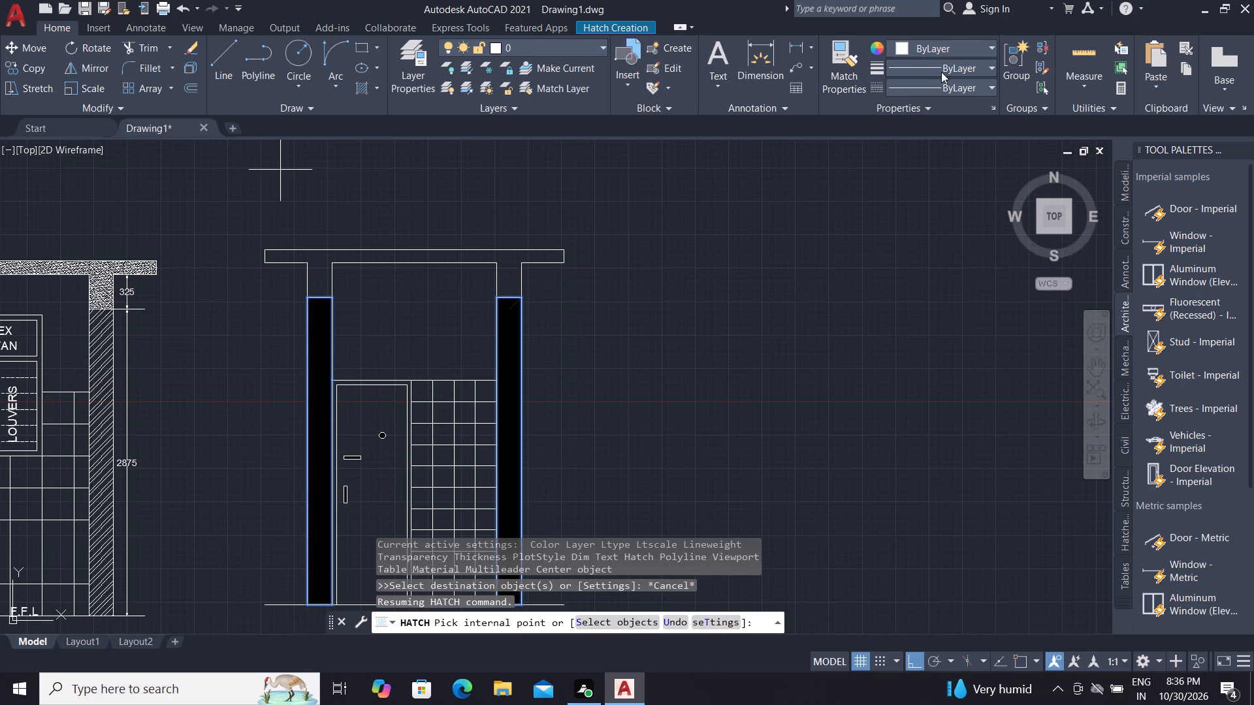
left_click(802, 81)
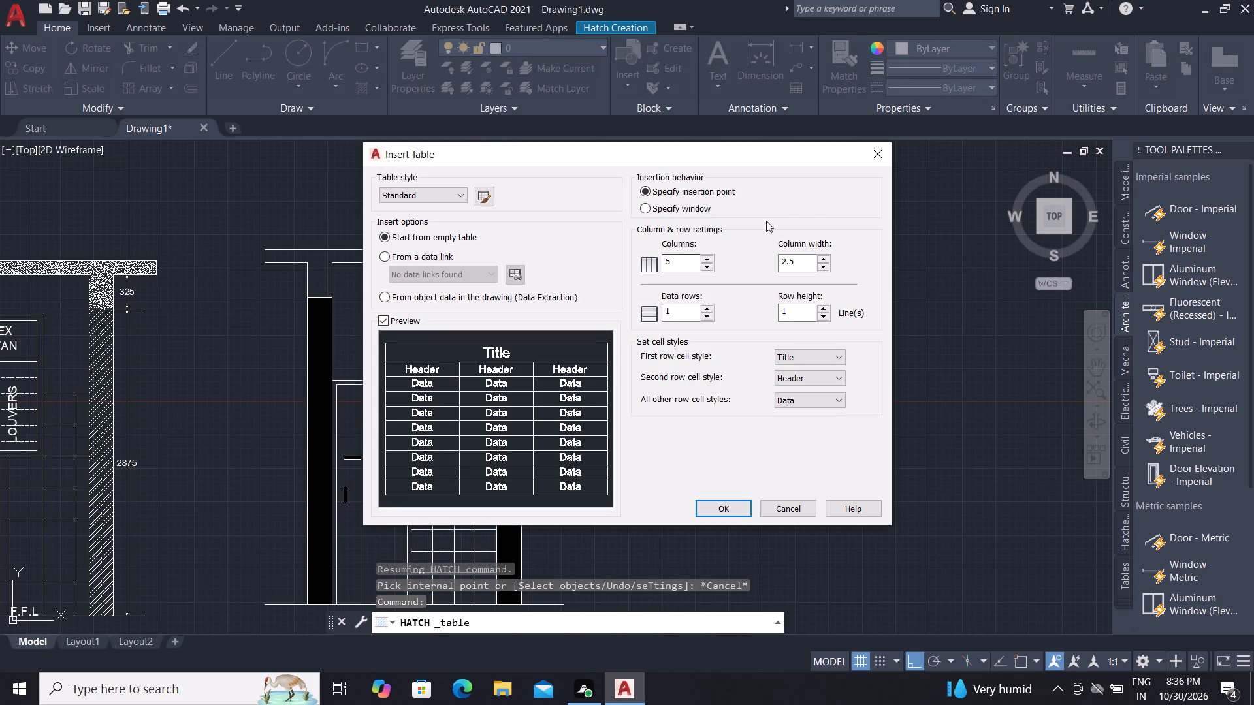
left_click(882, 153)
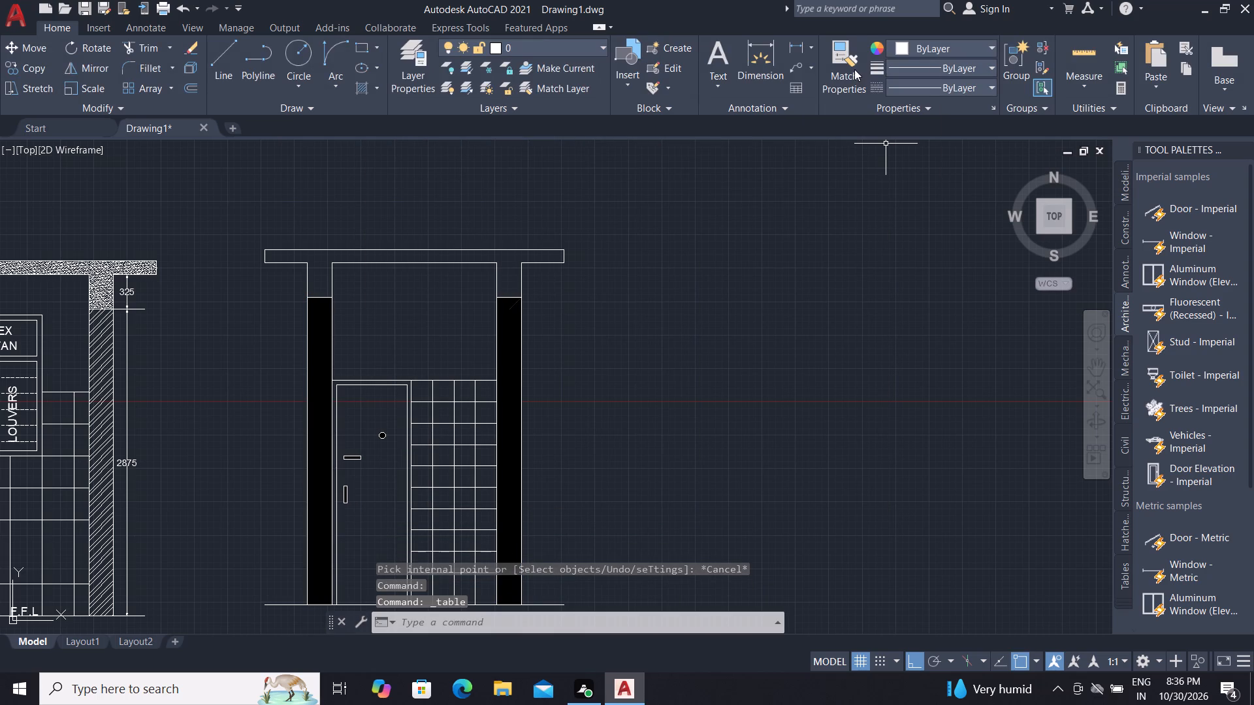
Match the wall hatch properties of SECTION AT C-C onto the new section's wall hatch.
left_click(849, 70)
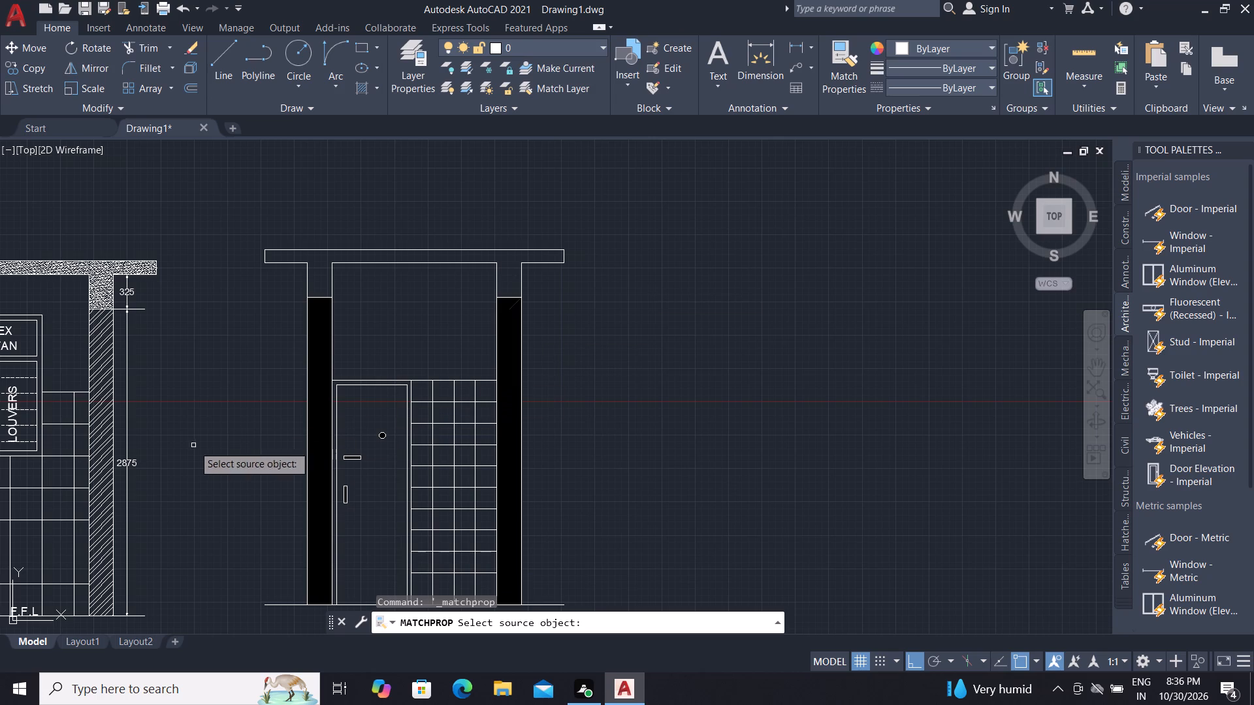
left_click(101, 445)
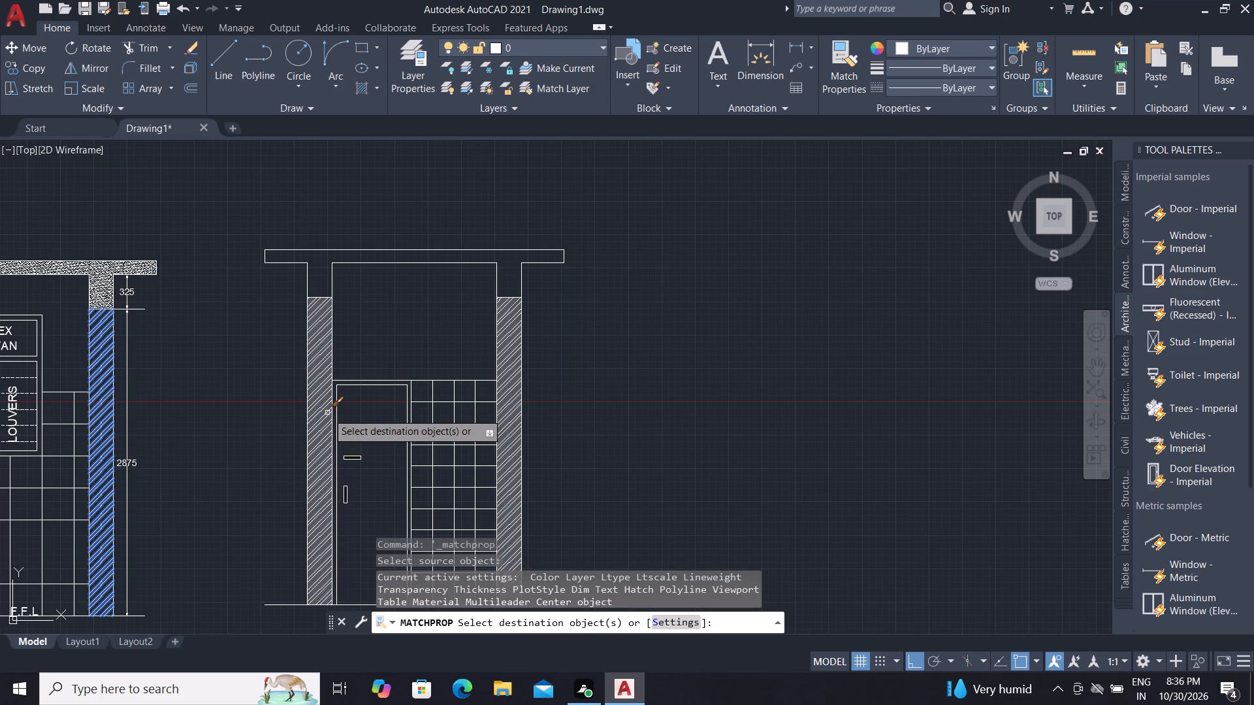
left_click(327, 413)
key("Escape")
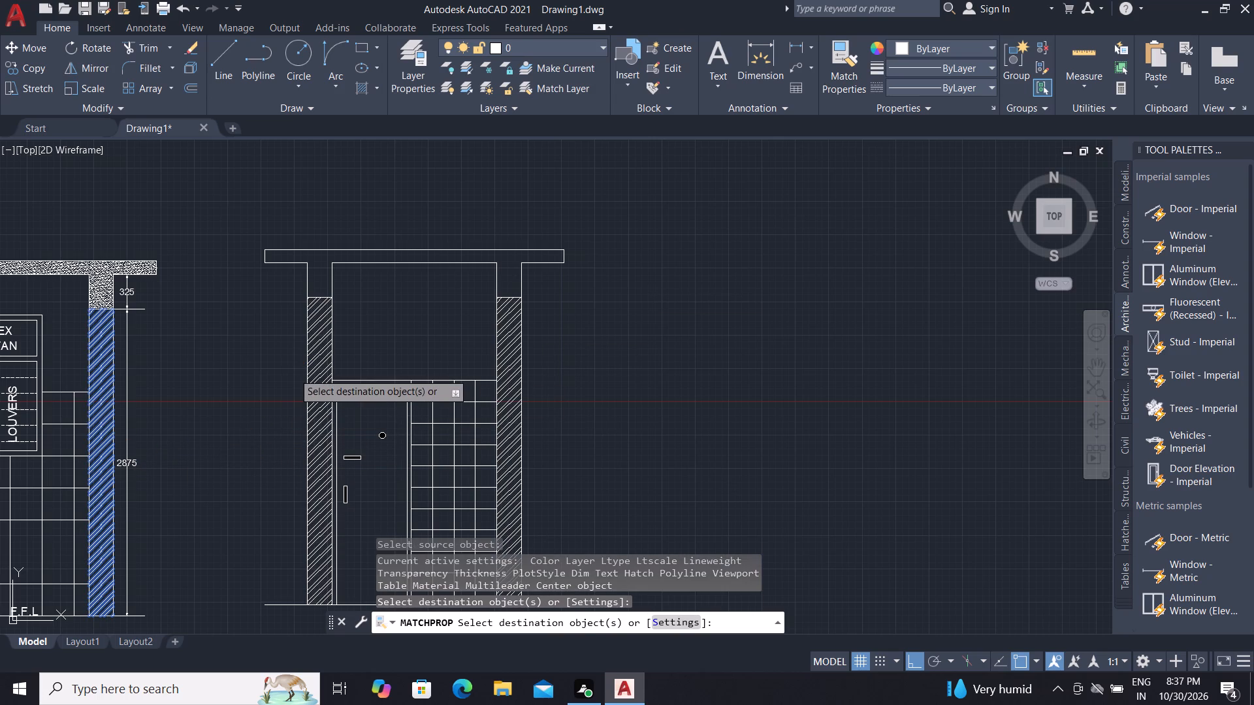
key("grave")
key("Escape")
key("Escape")
key("Escape")
key("Escape")
key("Escape")
key("Escape")
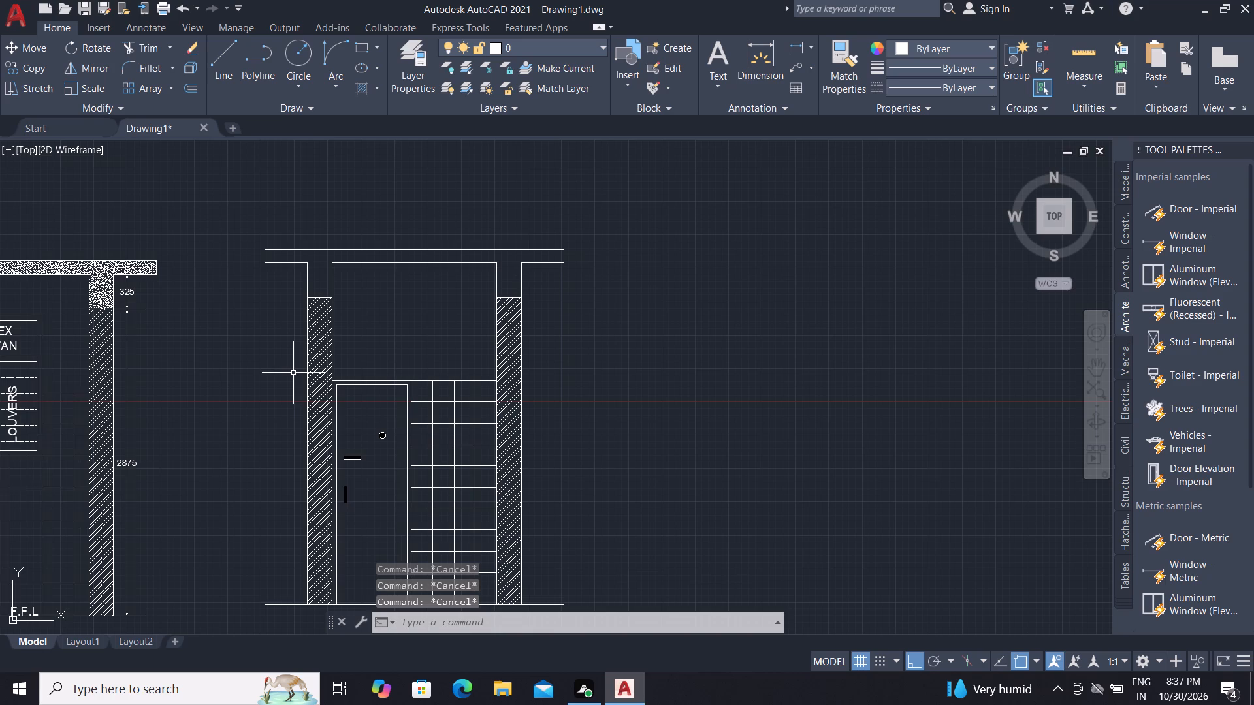
Hatch the new section's roof slab and both beams with the AR-SAND pattern.
type("H")
key("space")
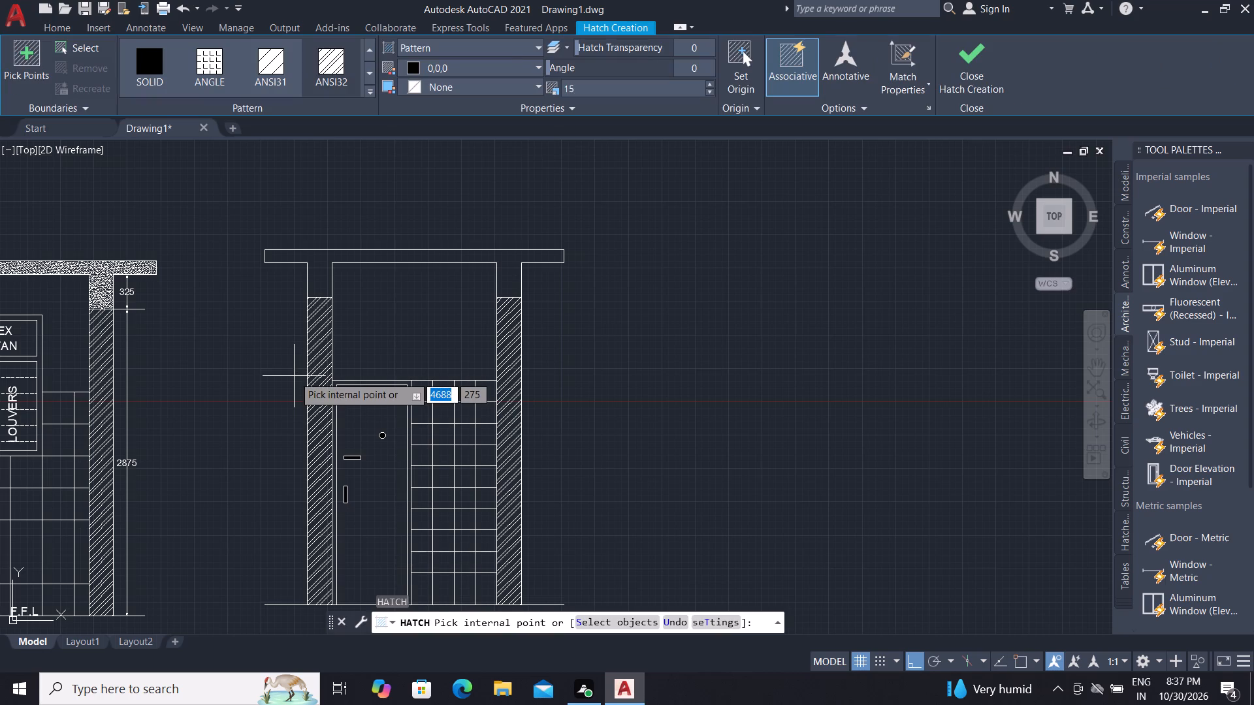
left_click(370, 91)
scroll(208, 240, "down", 1)
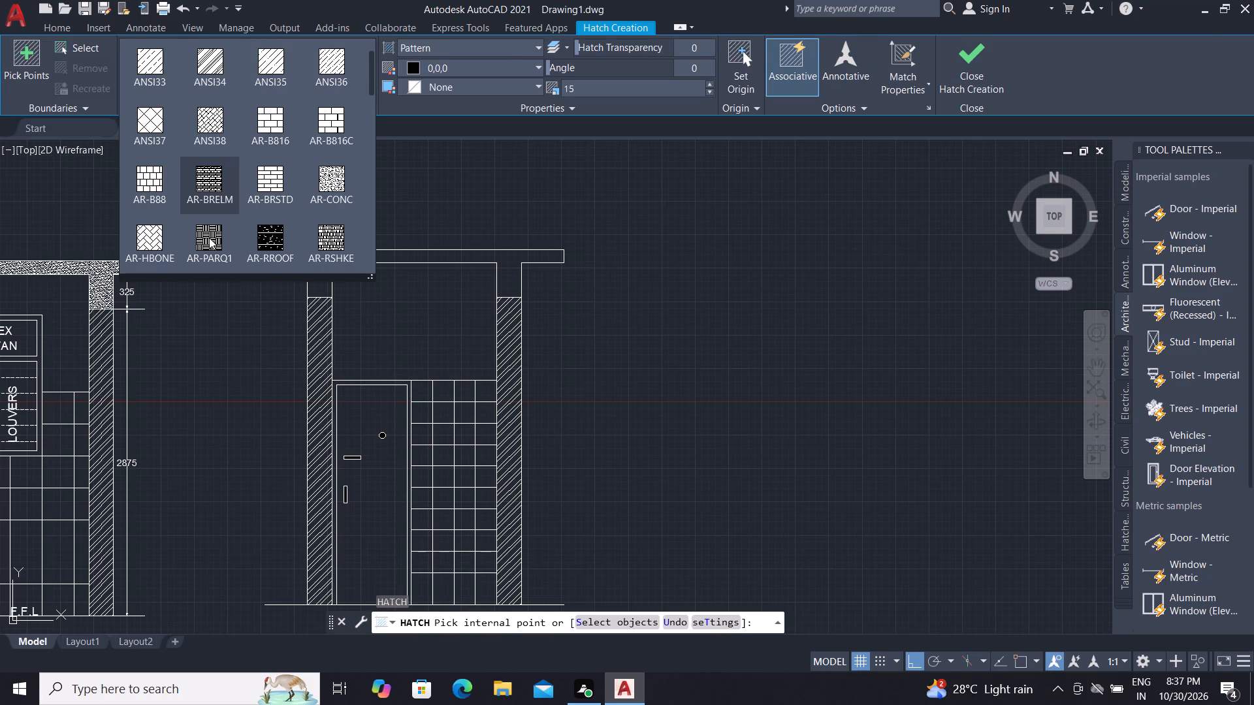
scroll(177, 229, "down", 2)
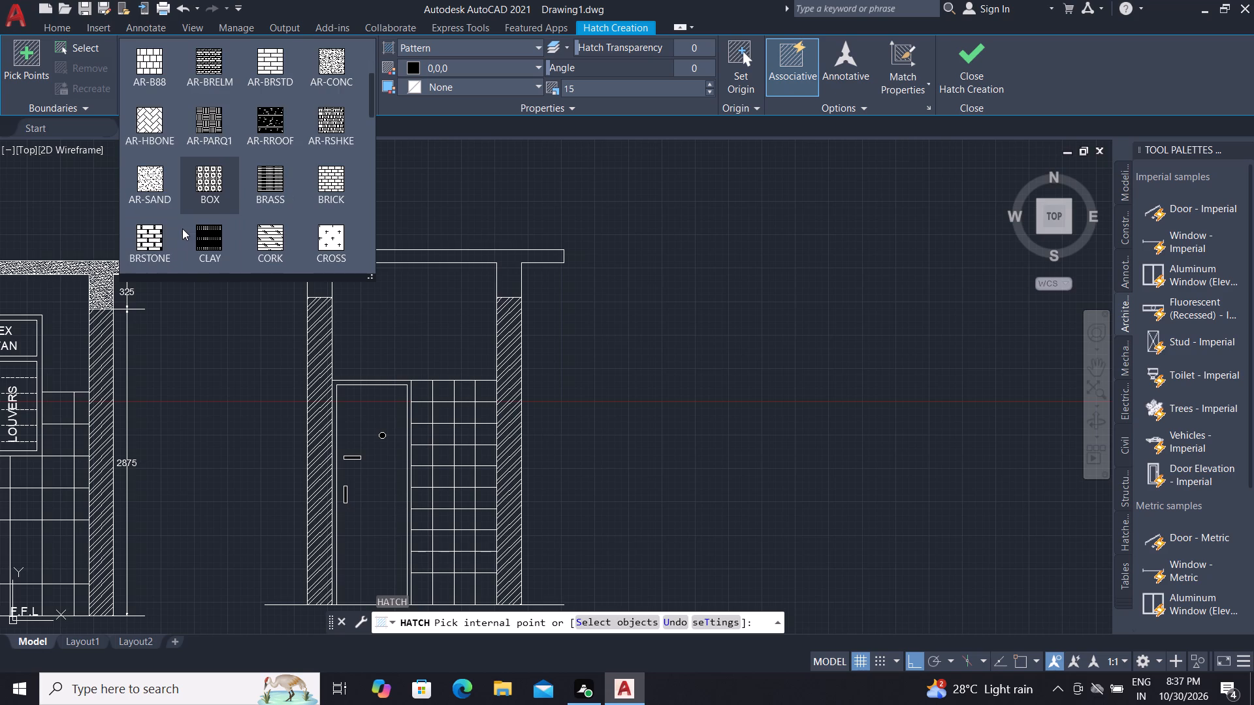
scroll(187, 228, "down", 2)
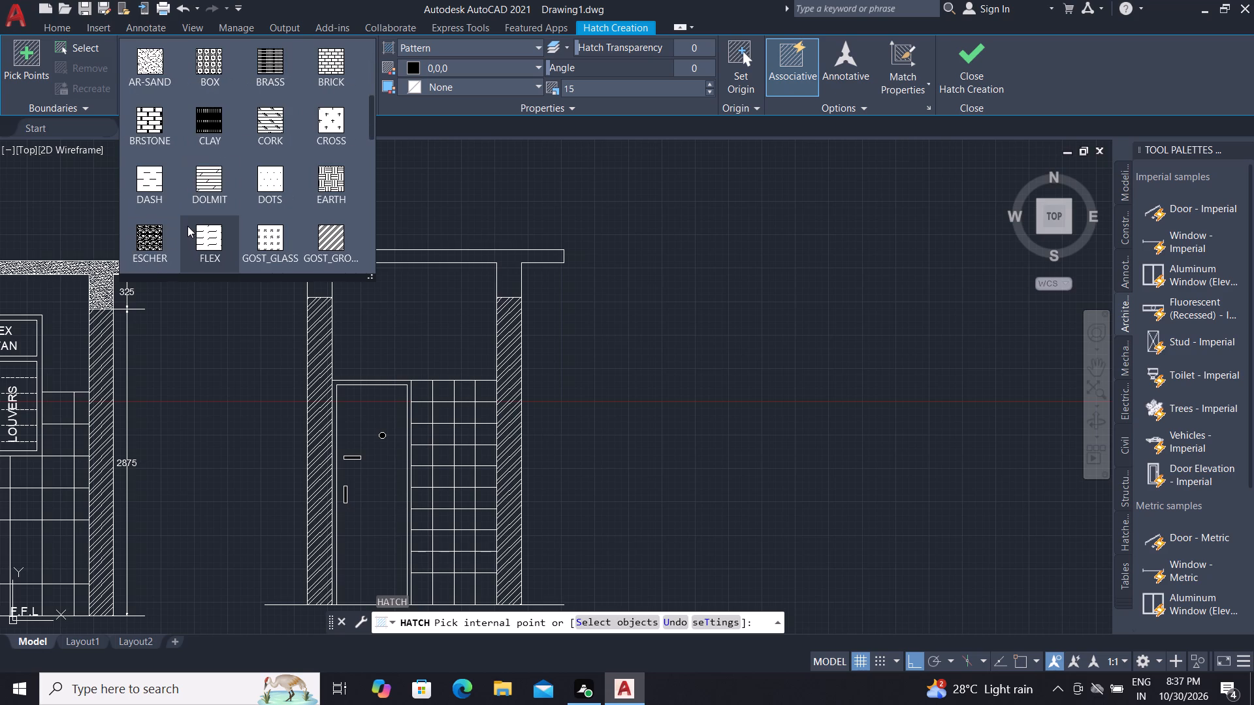
scroll(187, 226, "down", 3)
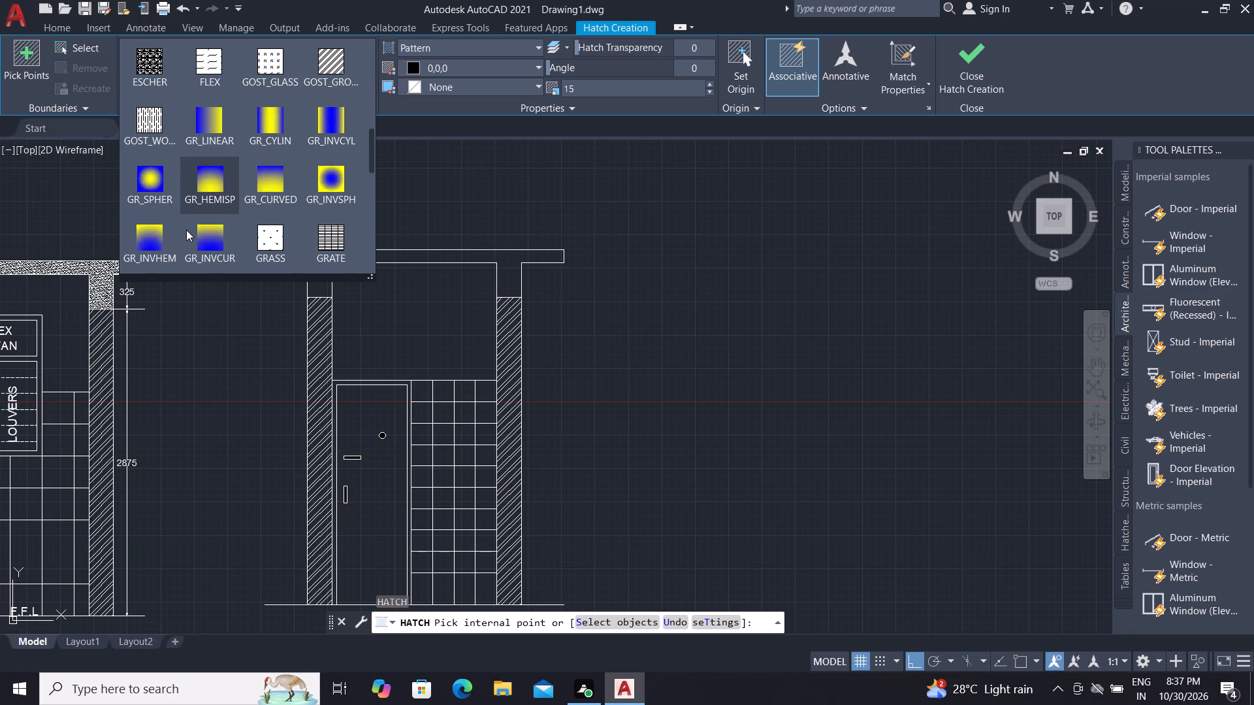
scroll(186, 229, "down", 5)
scroll(187, 229, "up", 4)
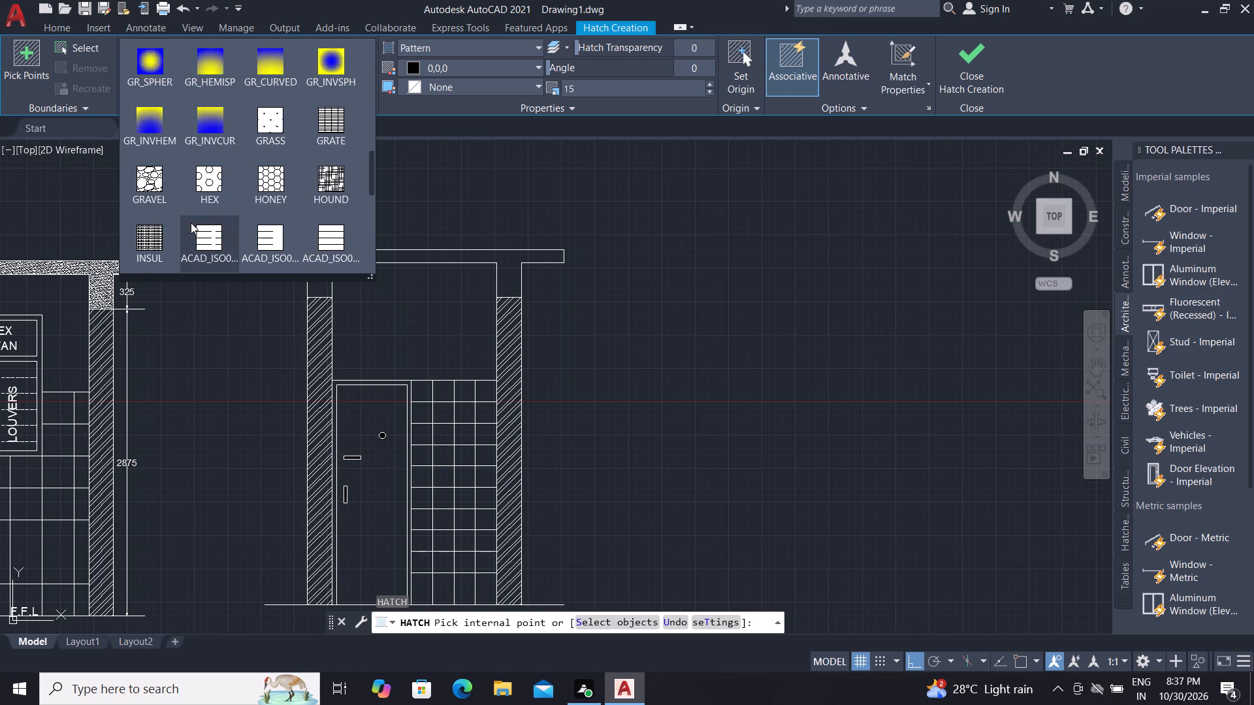
scroll(191, 223, "up", 9)
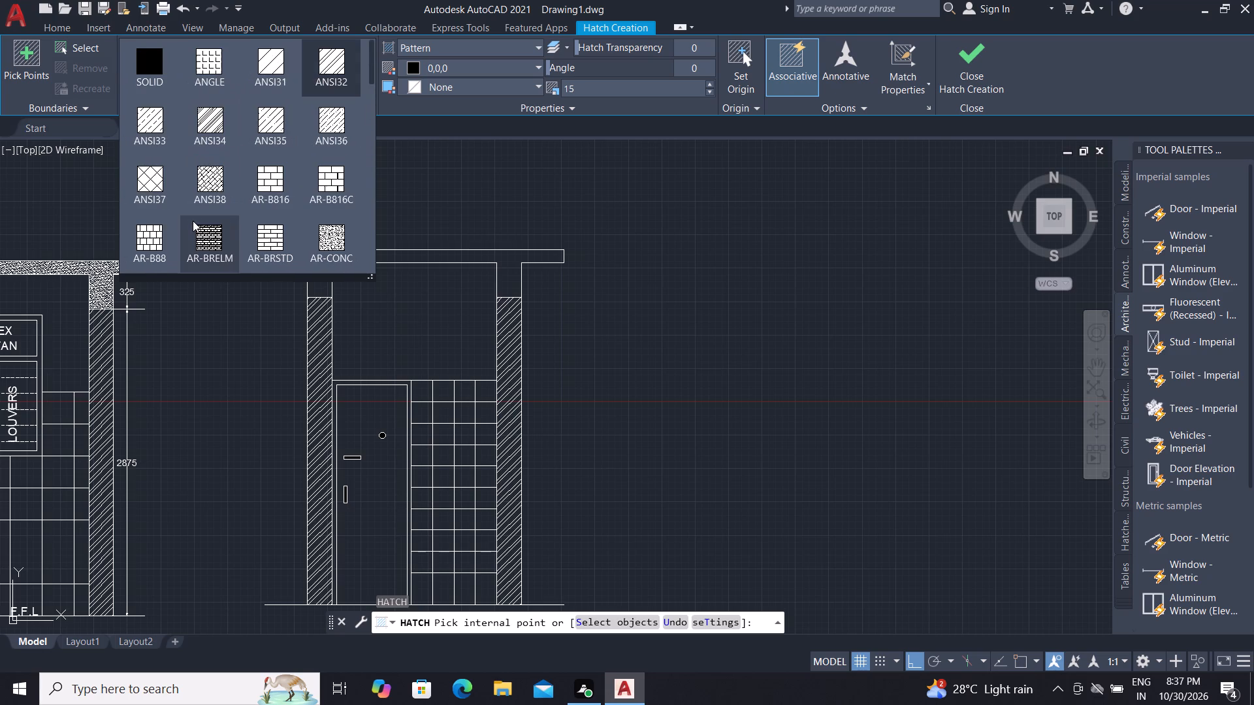
scroll(193, 221, "up", 1)
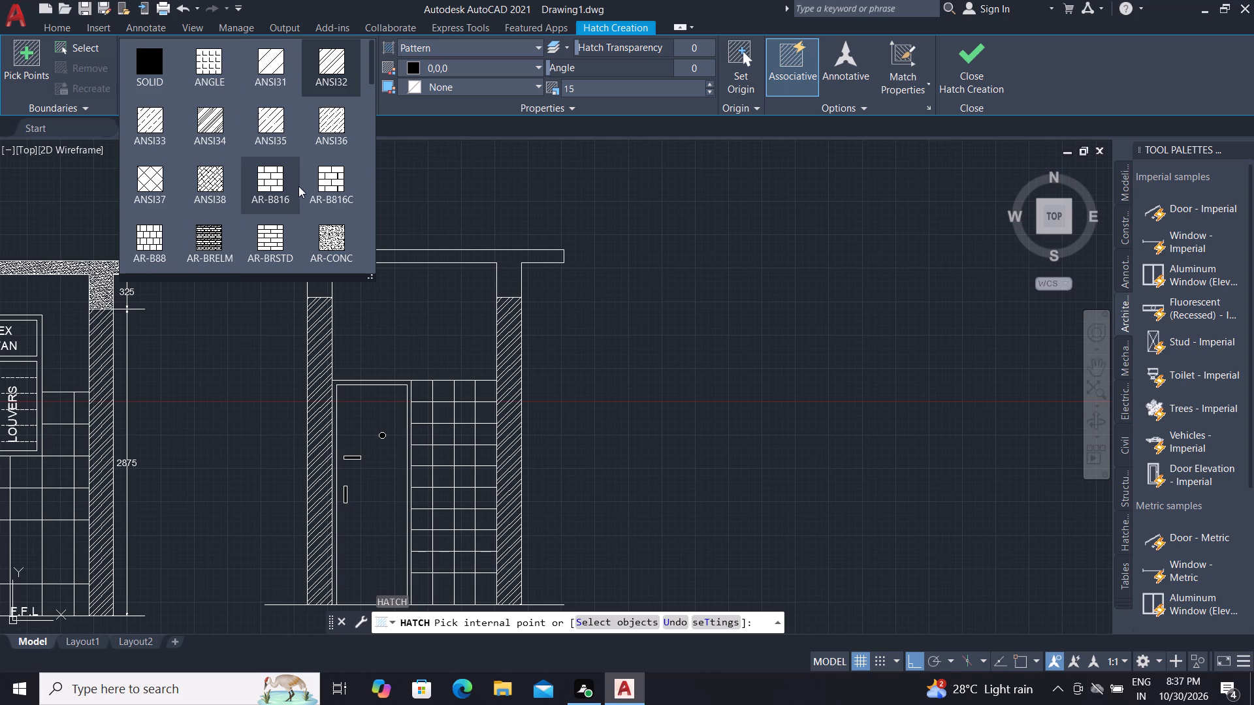
scroll(327, 227, "up", 3)
scroll(324, 227, "down", 2)
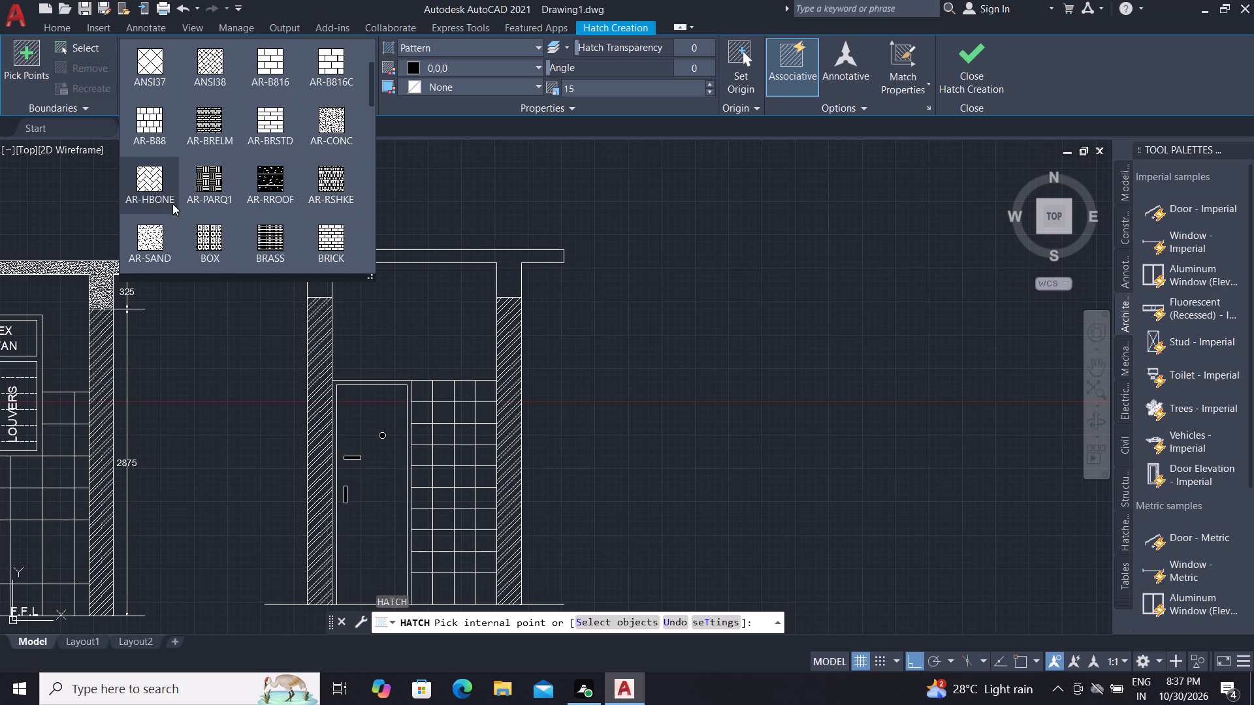
left_click(146, 240)
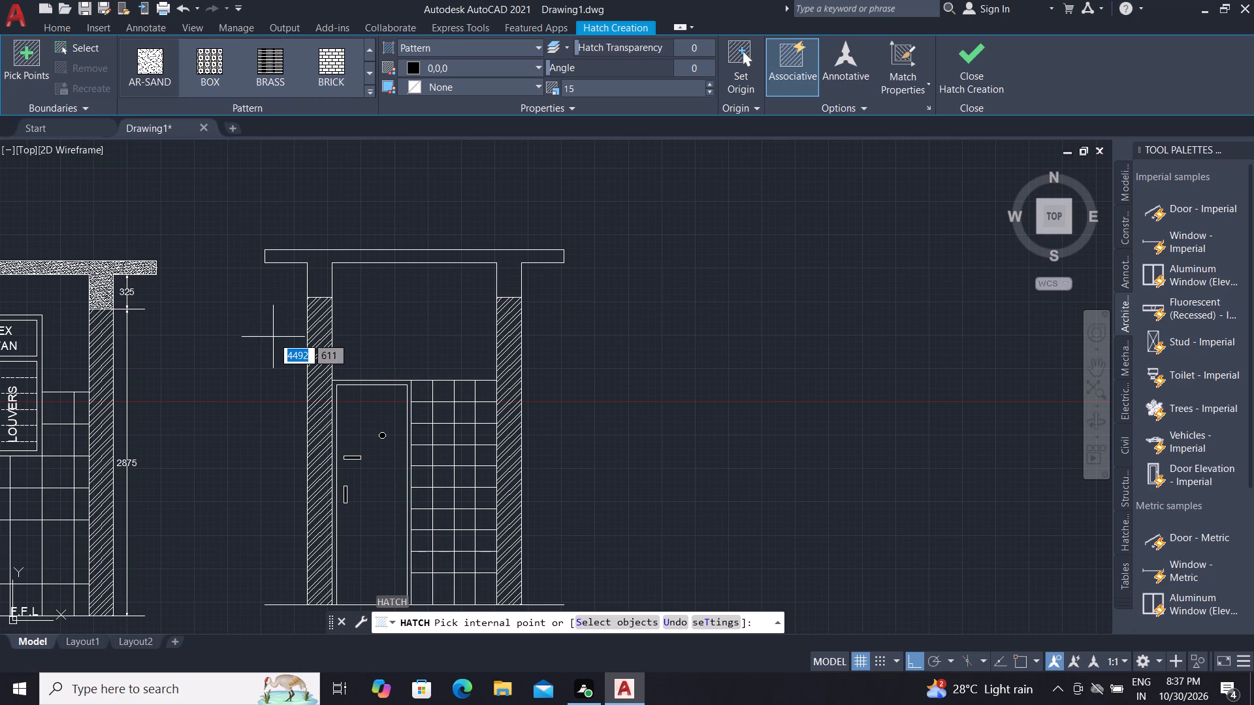
scroll(272, 339, "down", 1)
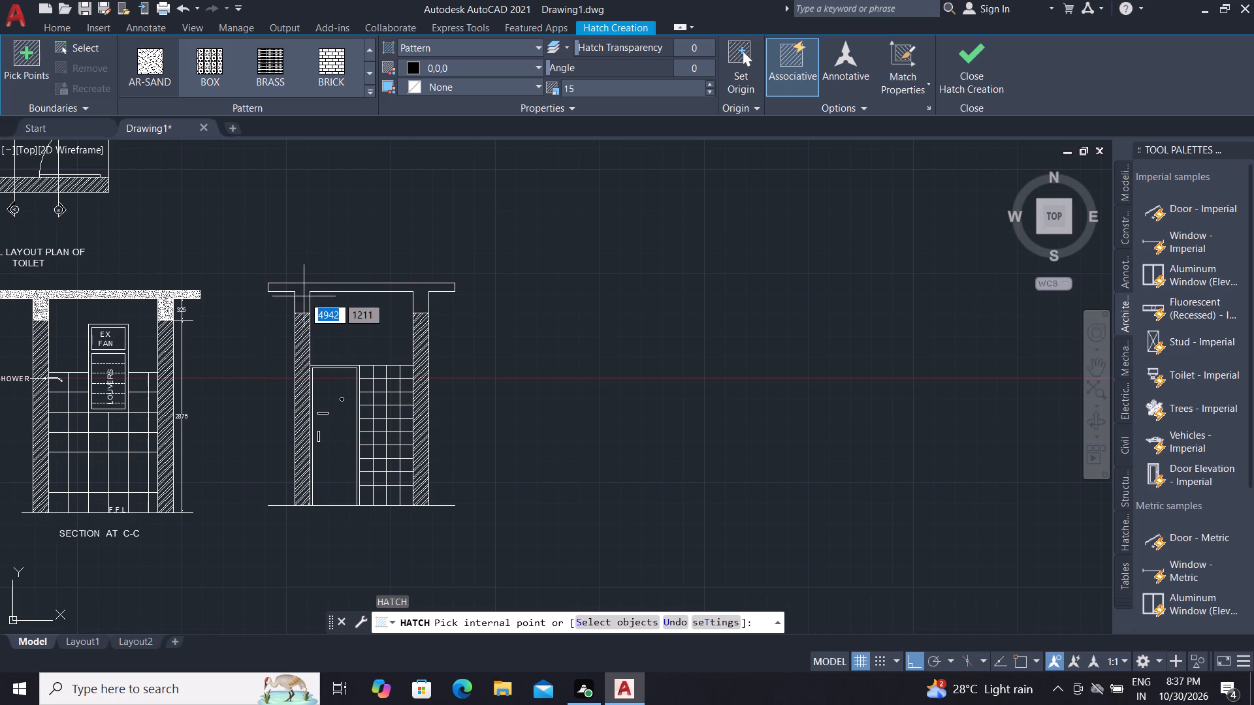
left_click(304, 296)
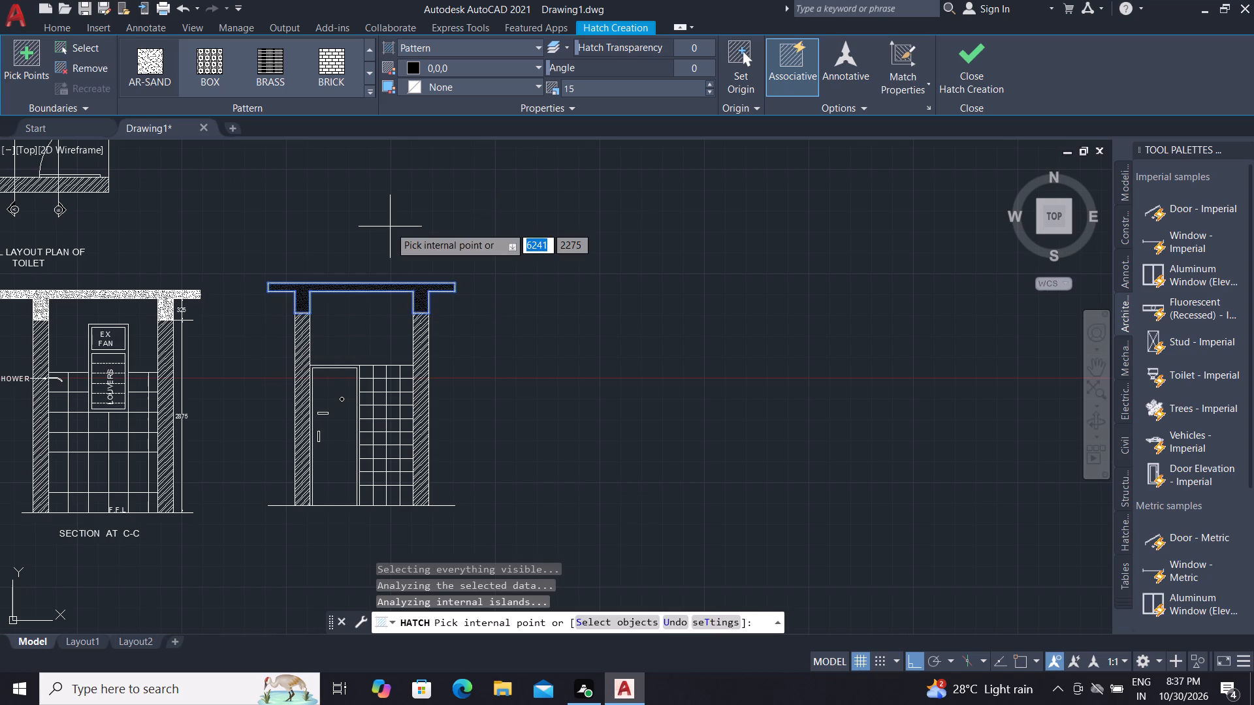
key("Escape")
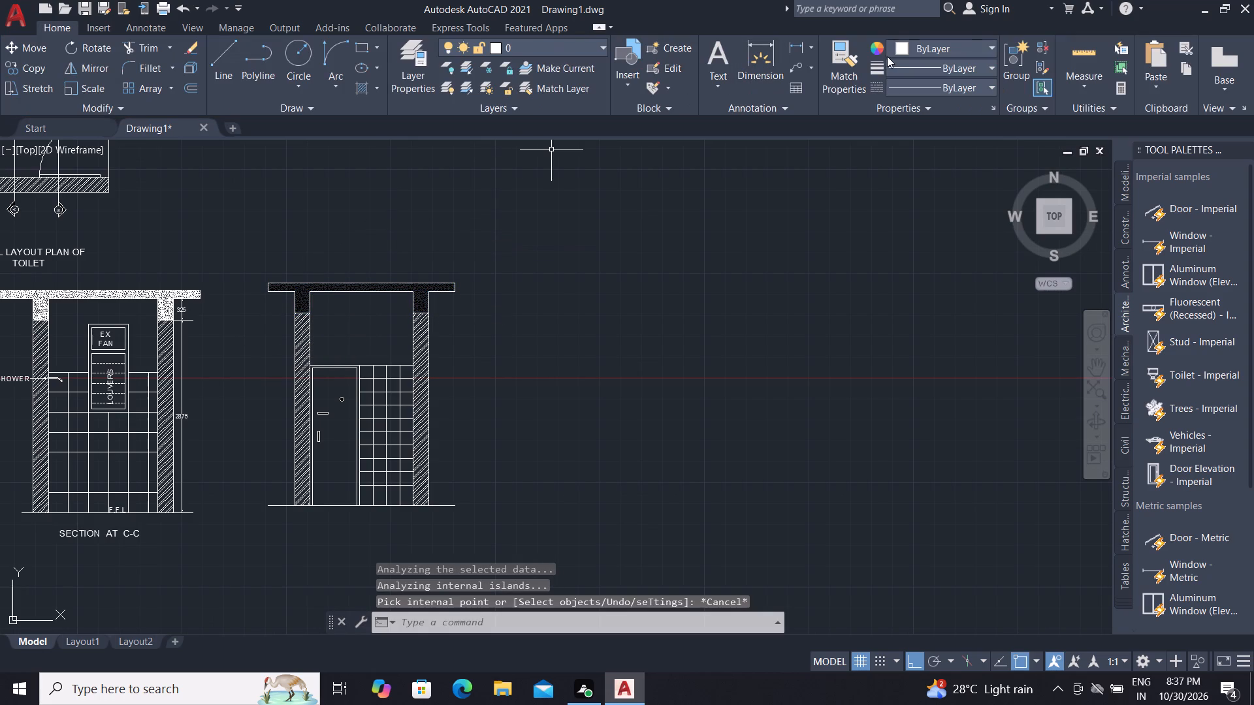
Match the slab and beam hatch properties of SECTION AT C-C onto the new section's slab and beam hatch.
left_click(846, 63)
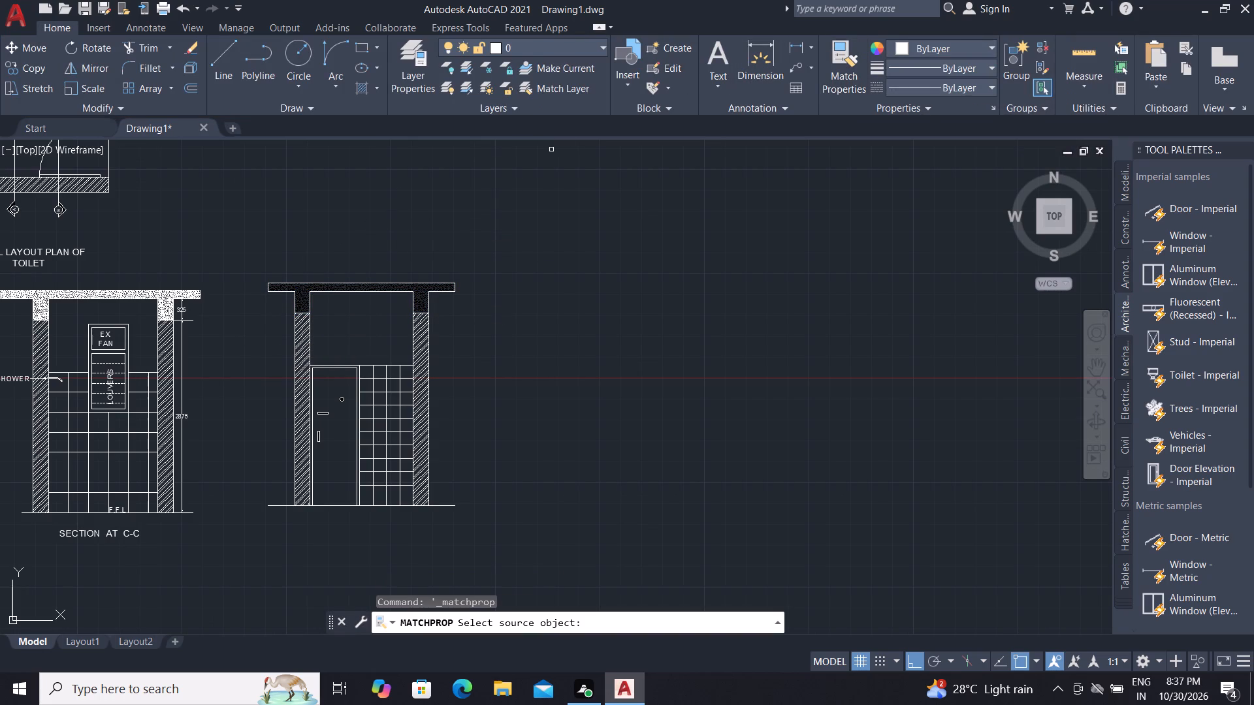
left_click(170, 295)
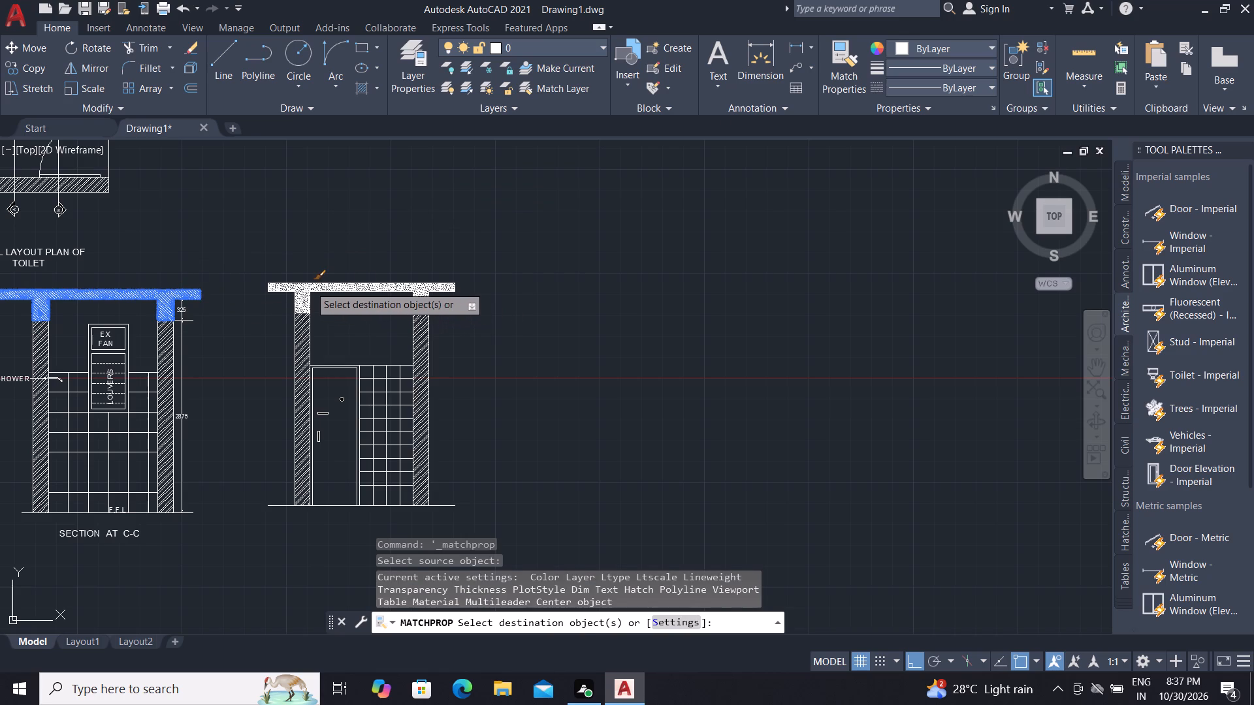
left_click(310, 286)
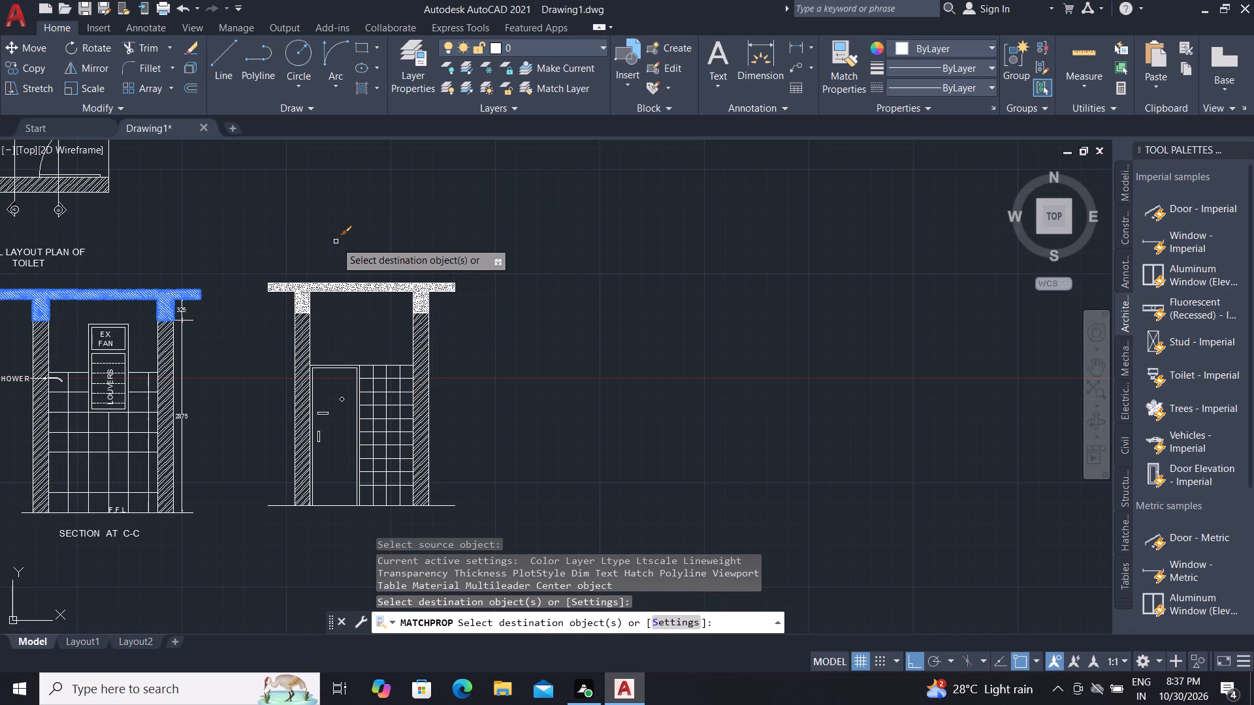
key("Escape")
key("Escape")
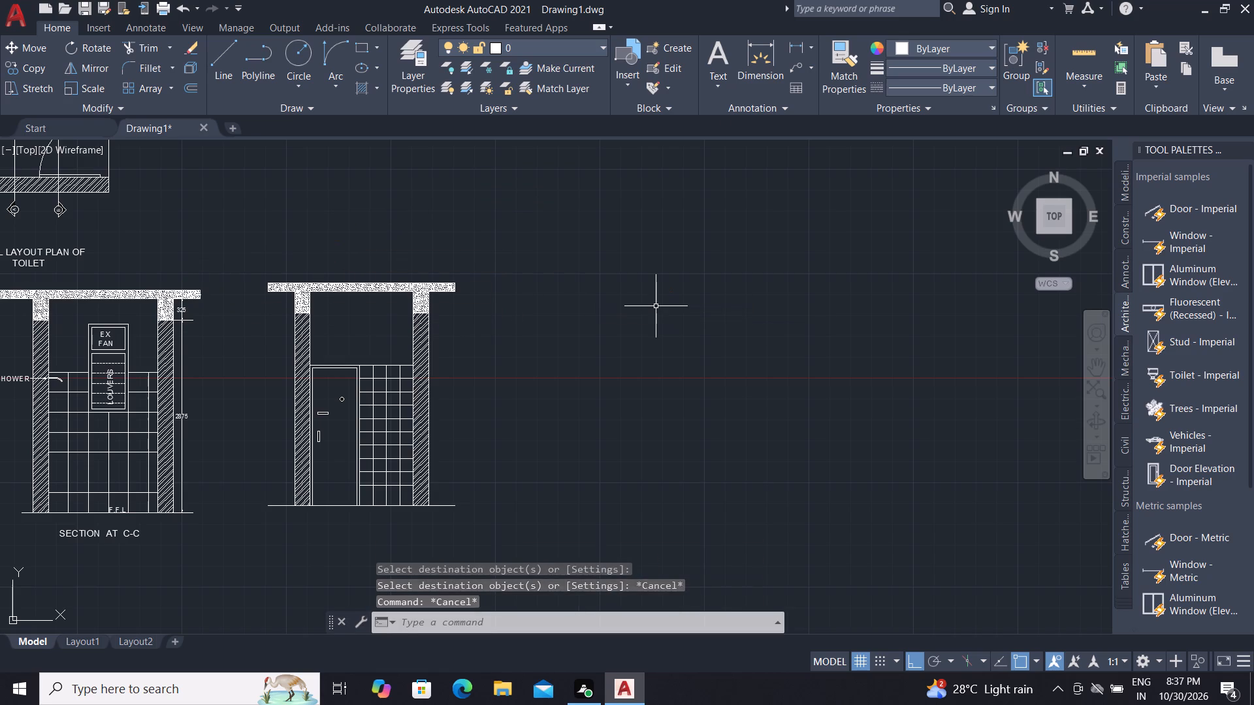
key("Escape")
key("Escape")
key("Escape")
key("Escape")
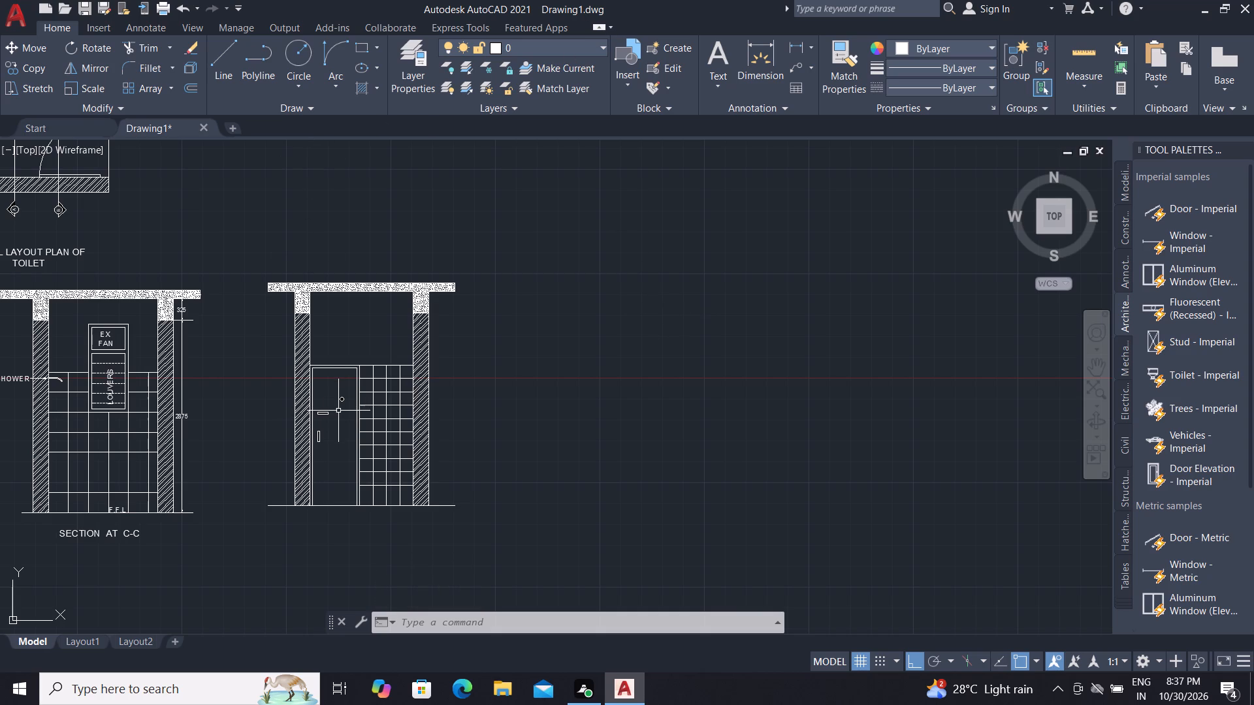
Draw a rectangle about 172 wide and 301 high in the bottom tile row of the new section, near the right wall, down to the floor line.
middle_click_drag(365, 424, 436, 399)
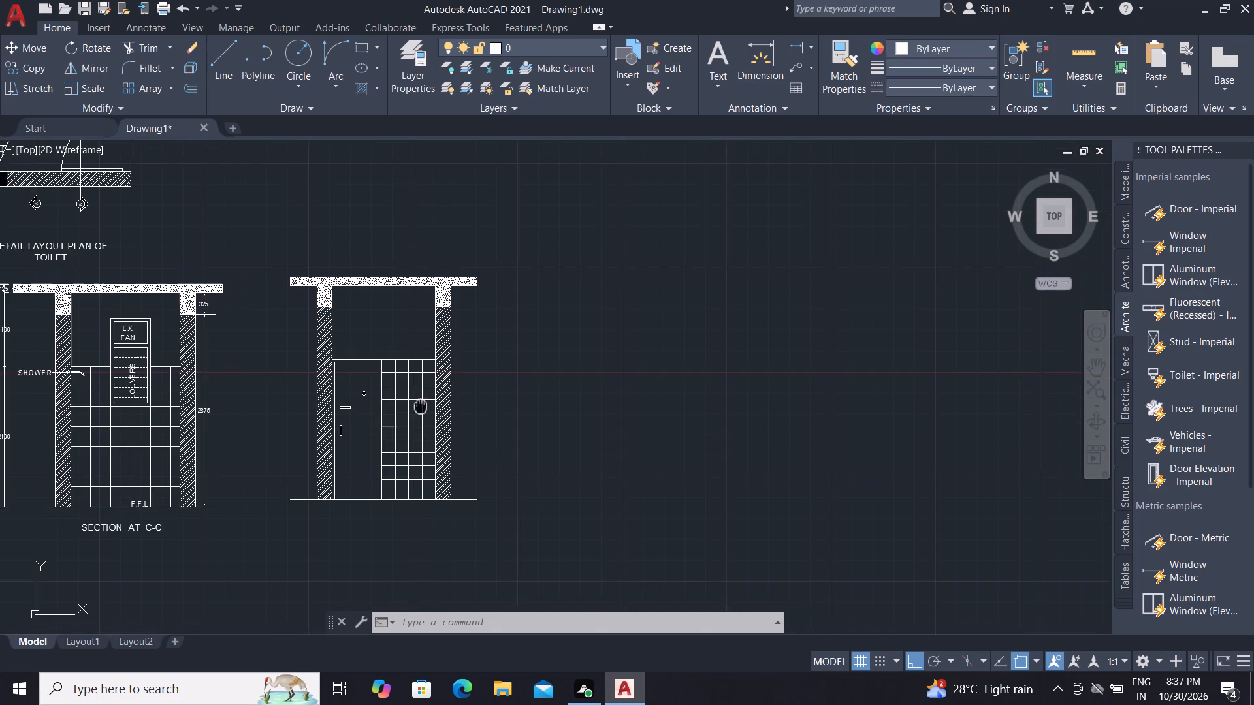
middle_click_drag(436, 399, 455, 365)
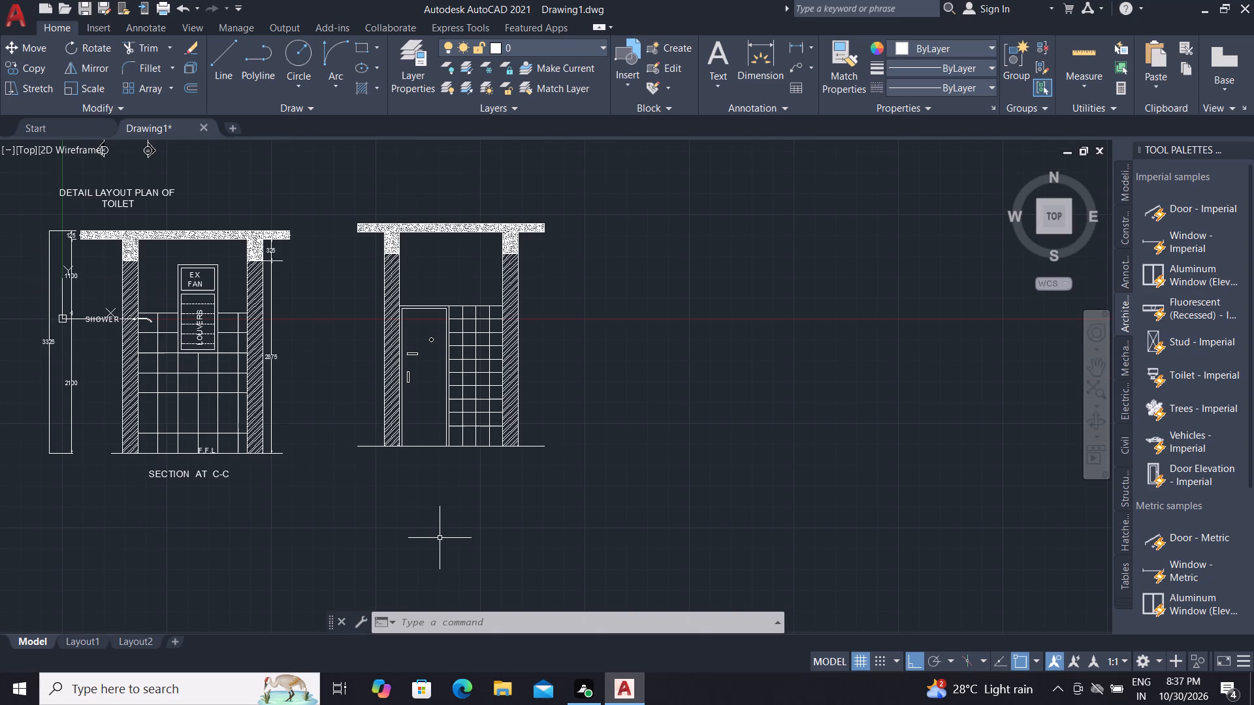
scroll(440, 538, "up", 2)
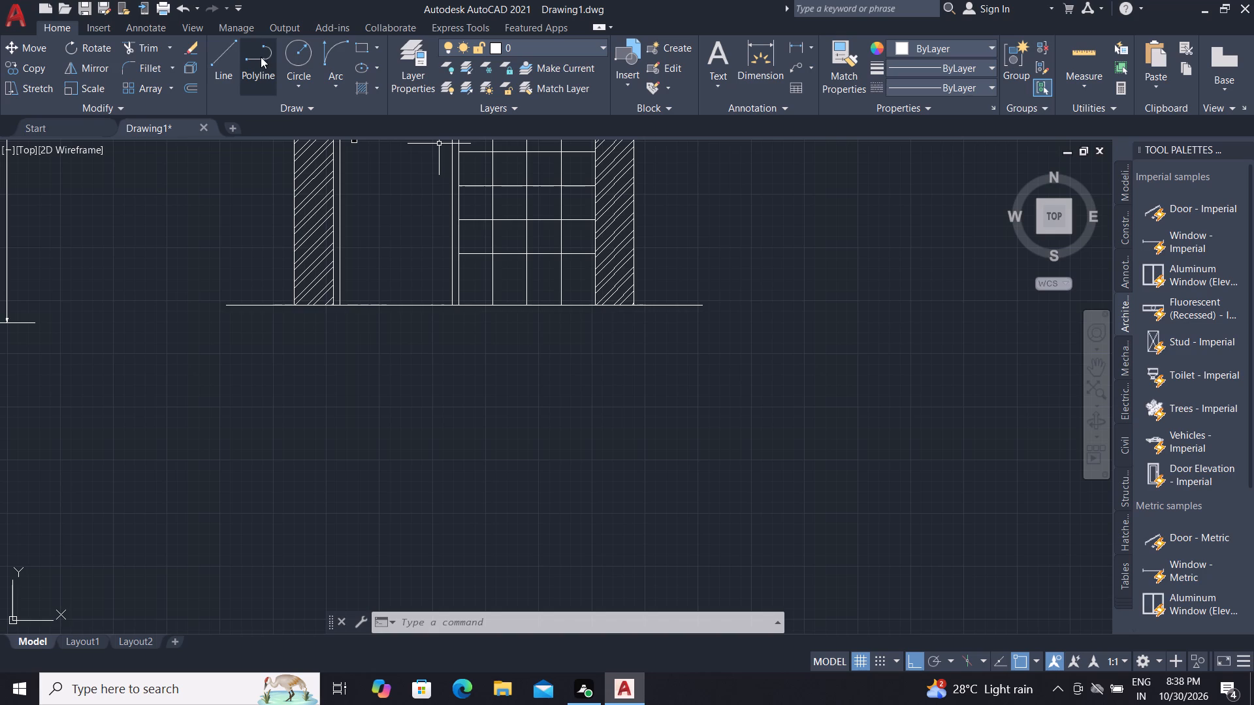
left_click(372, 46)
left_click(376, 47)
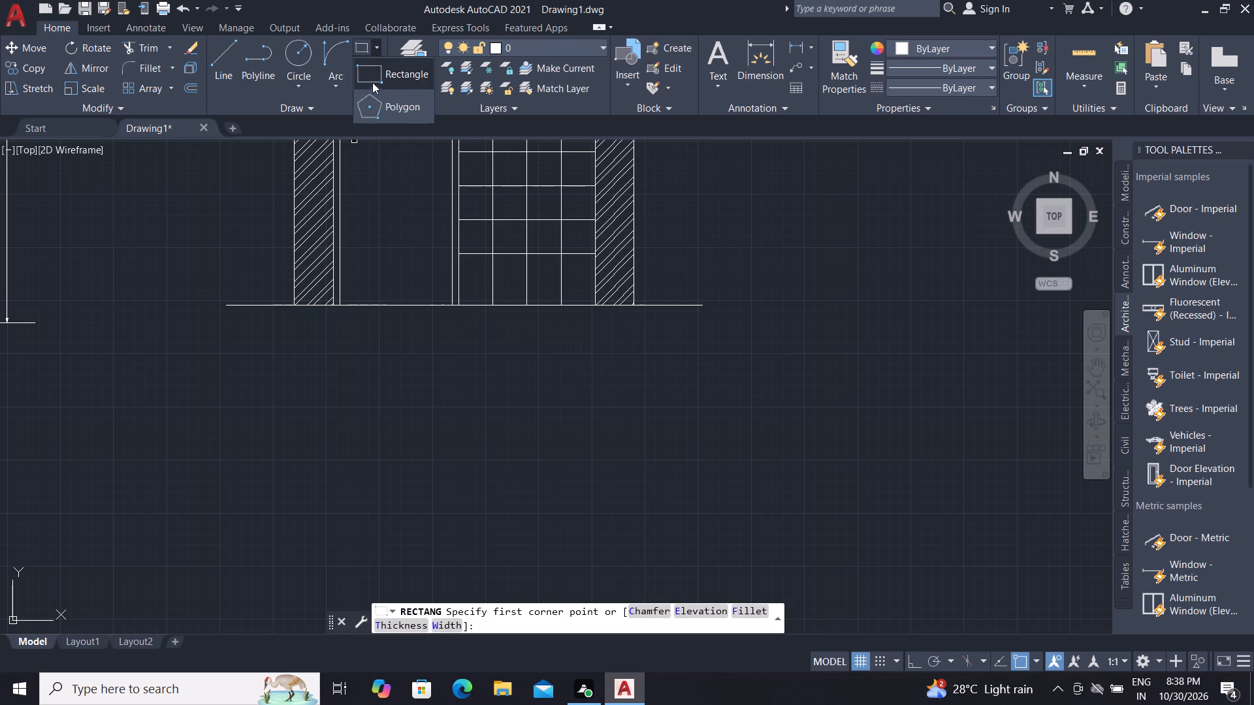
left_click(379, 80)
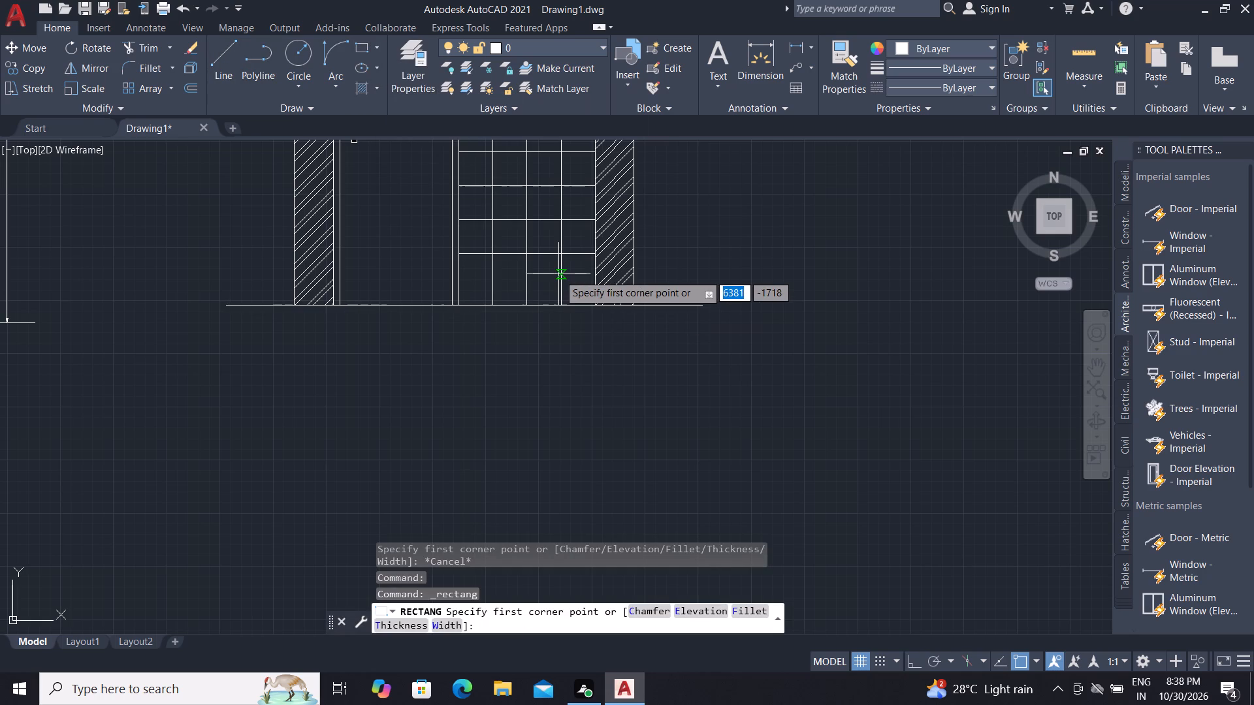
scroll(562, 271, "up", 2)
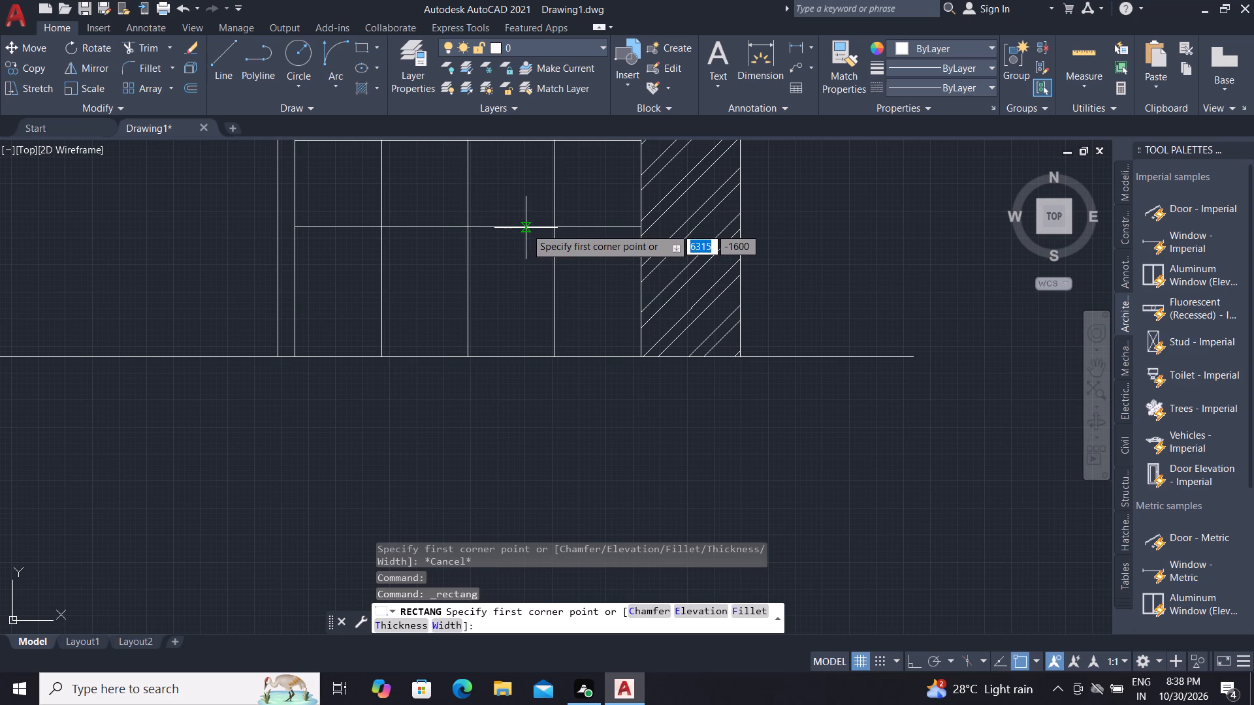
left_click(529, 228)
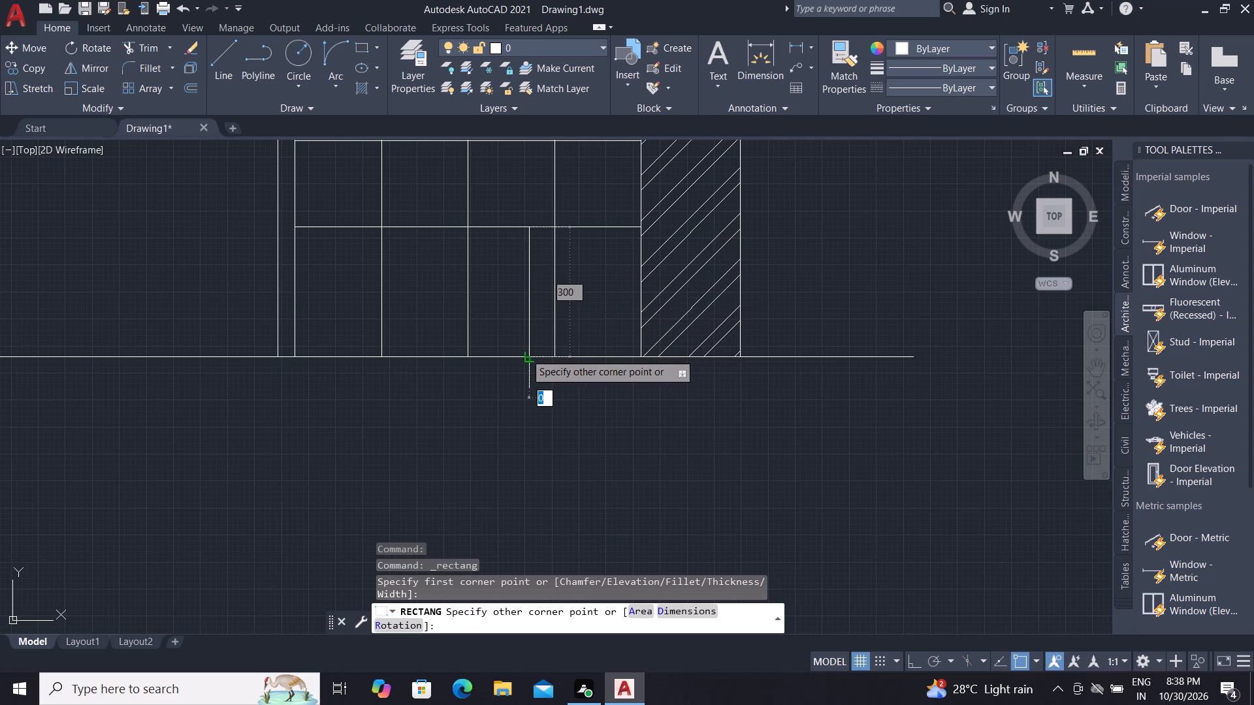
left_click(603, 358)
scroll(558, 266, "up", 2)
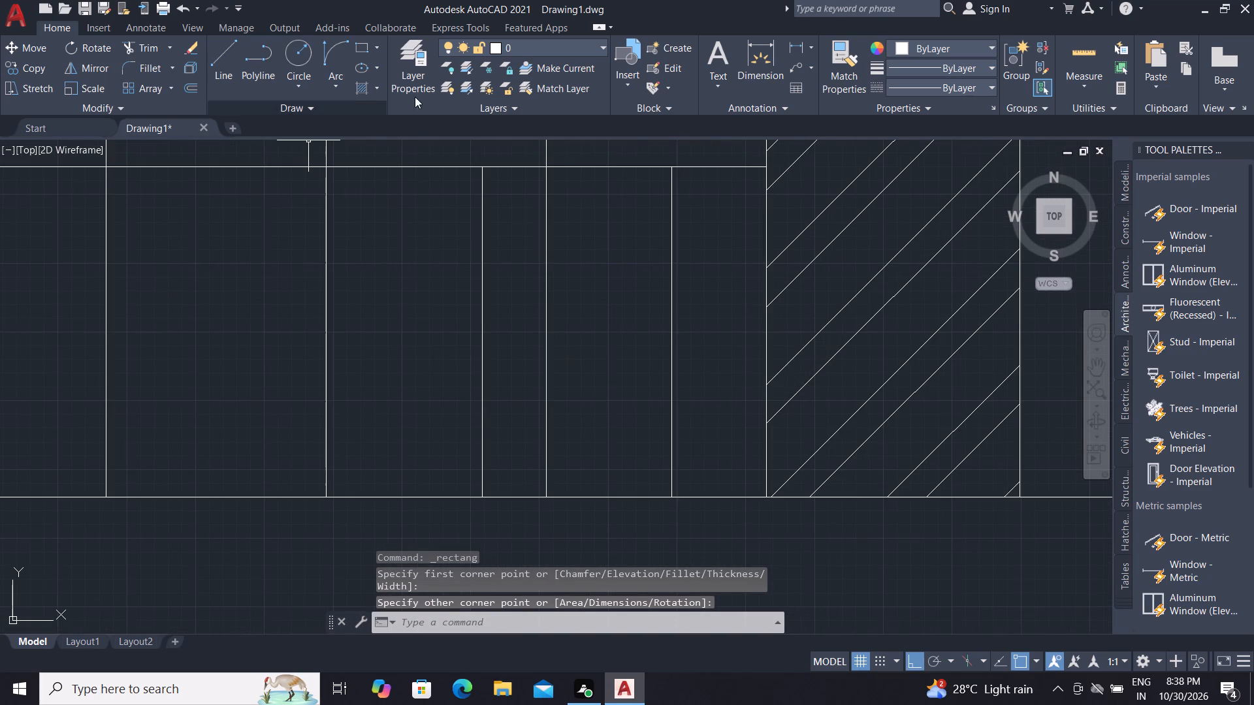
Draw a shallow horizontal rectangle spanning the full width of the new upright rectangle, across its upper part.
type("REC")
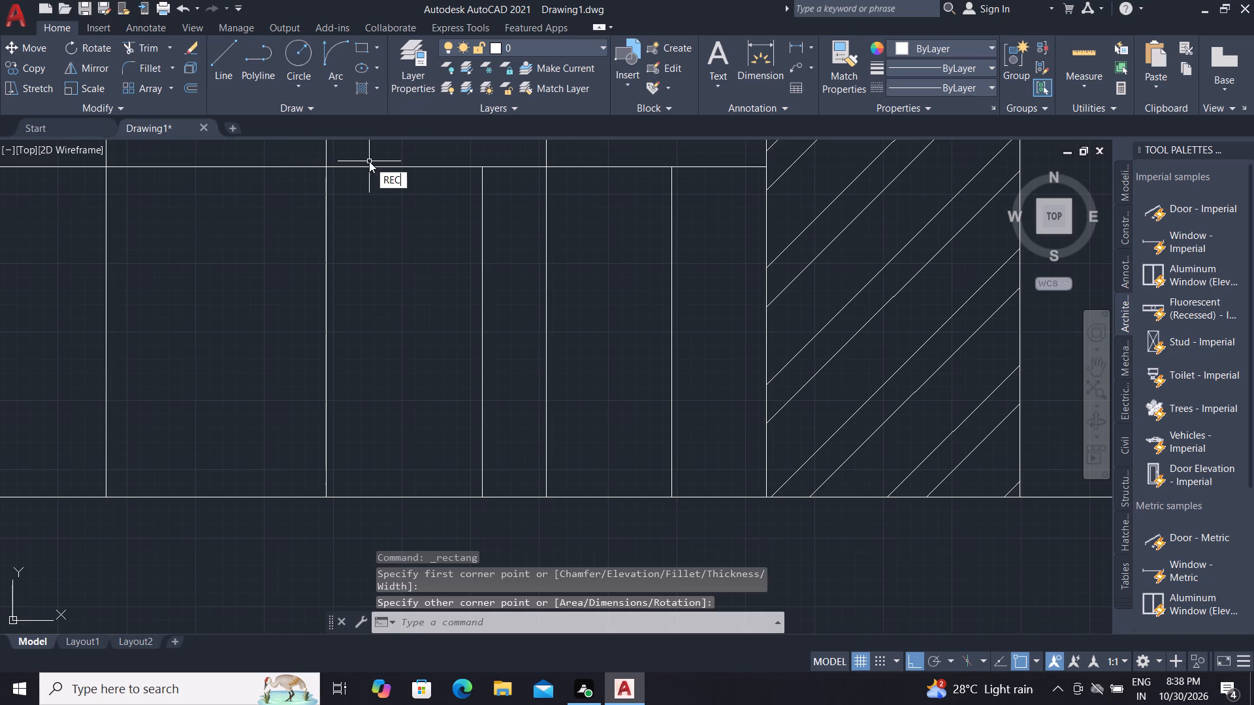
key("space")
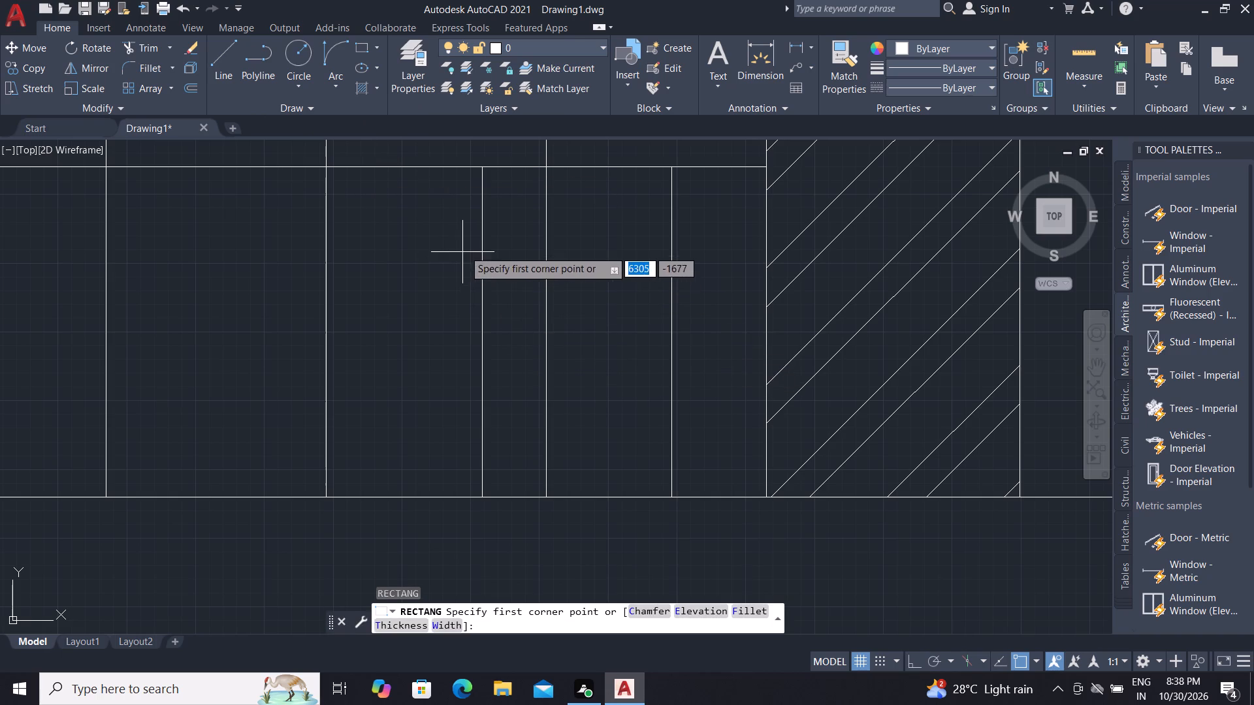
left_click(481, 261)
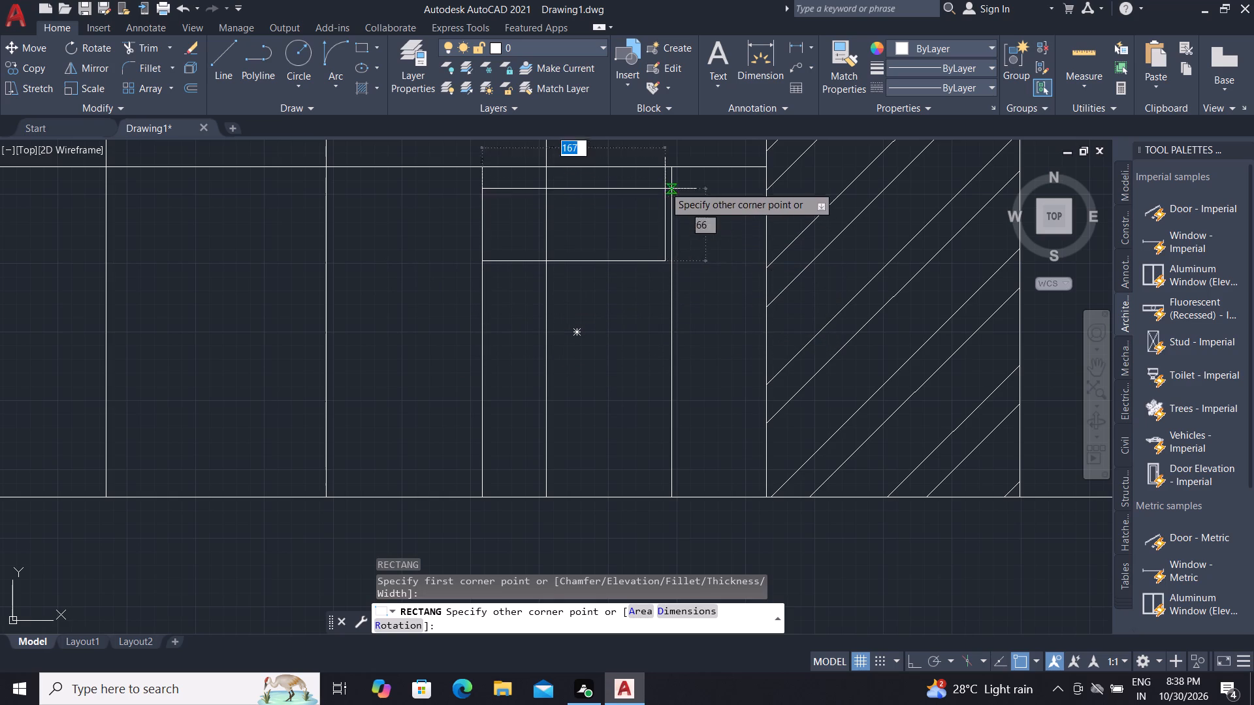
left_click(671, 323)
scroll(654, 321, "up", 3)
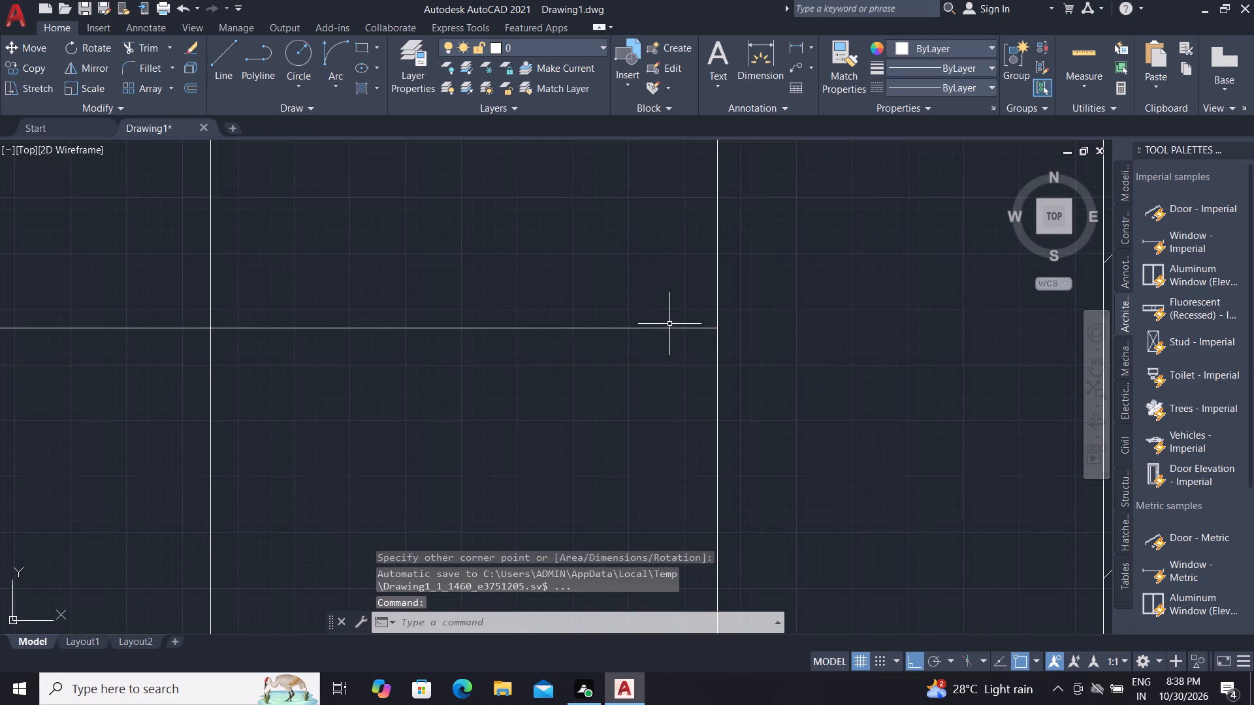
scroll(674, 324, "up", 4)
scroll(931, 337, "up", 1)
scroll(892, 343, "down", 7)
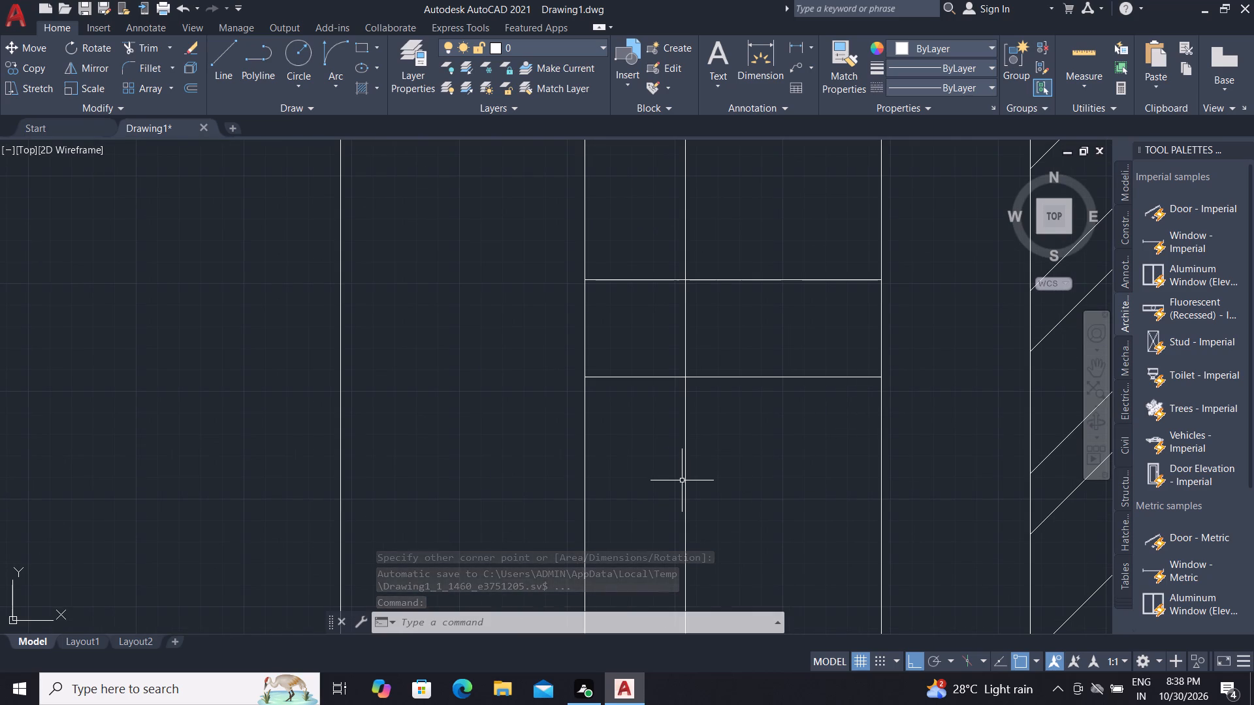
Trim the vertical tile line inside the shallow horizontal rectangle.
type("TR")
key("space")
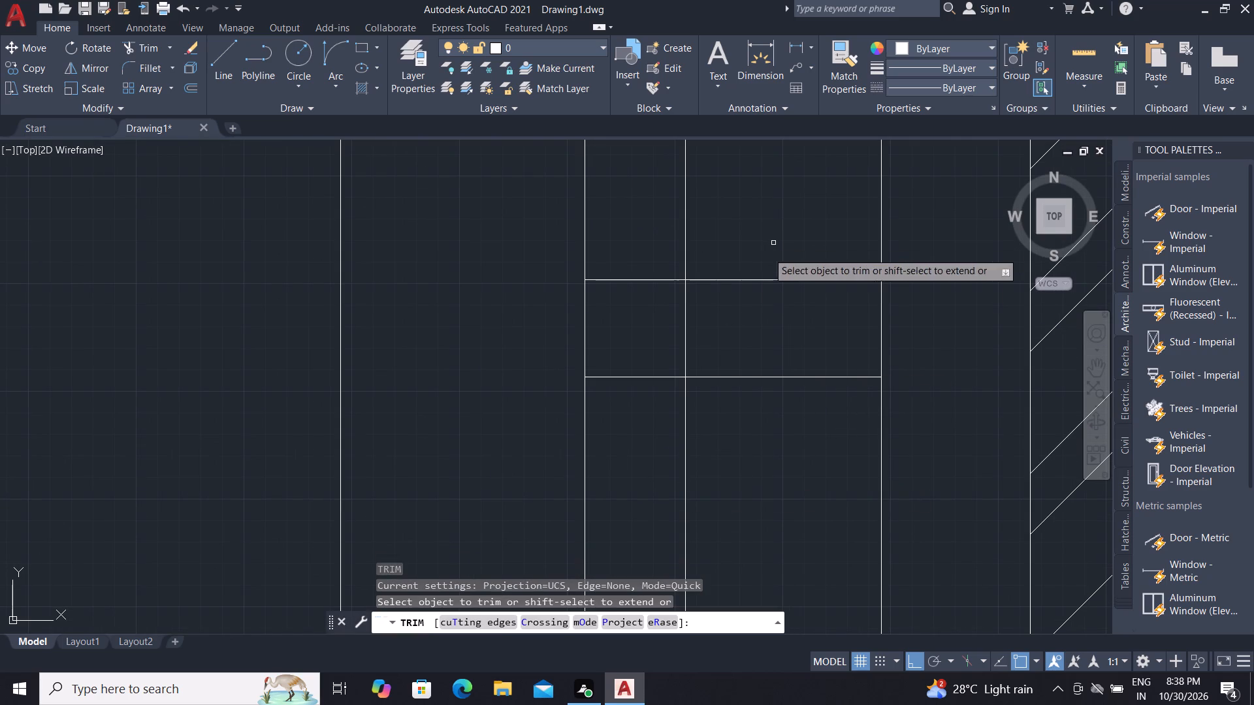
left_click(701, 335)
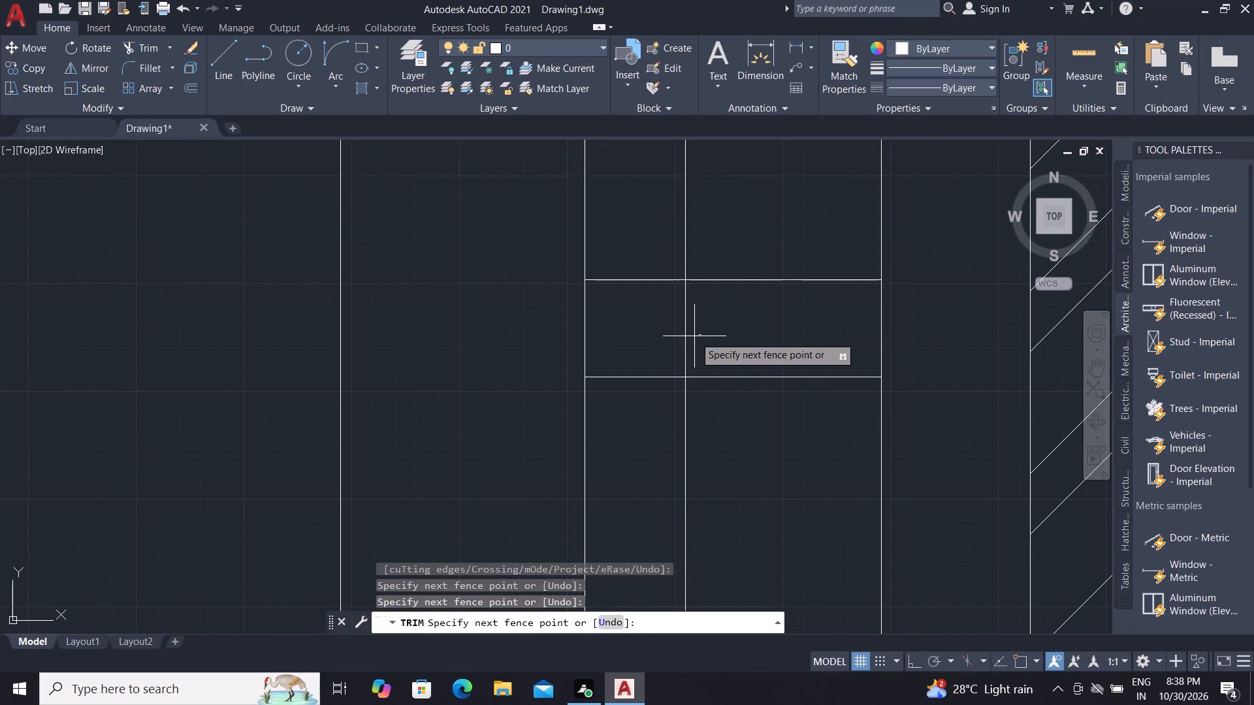
left_click(676, 333)
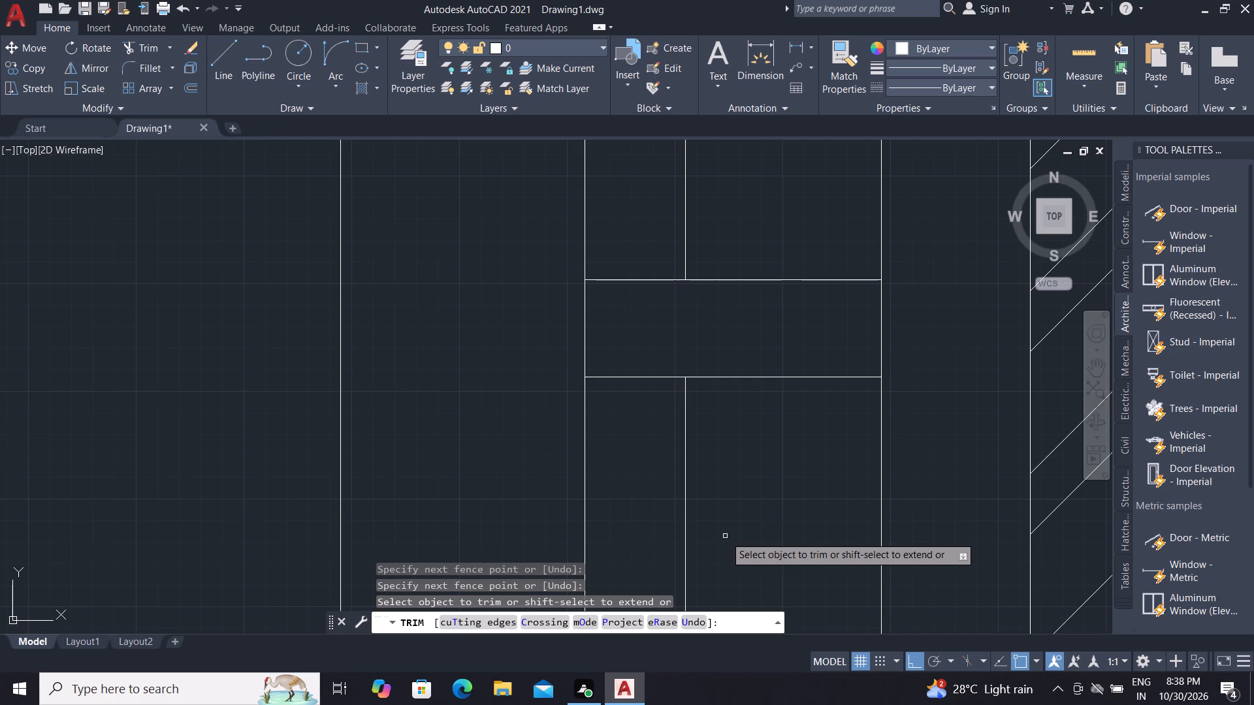
key("Escape")
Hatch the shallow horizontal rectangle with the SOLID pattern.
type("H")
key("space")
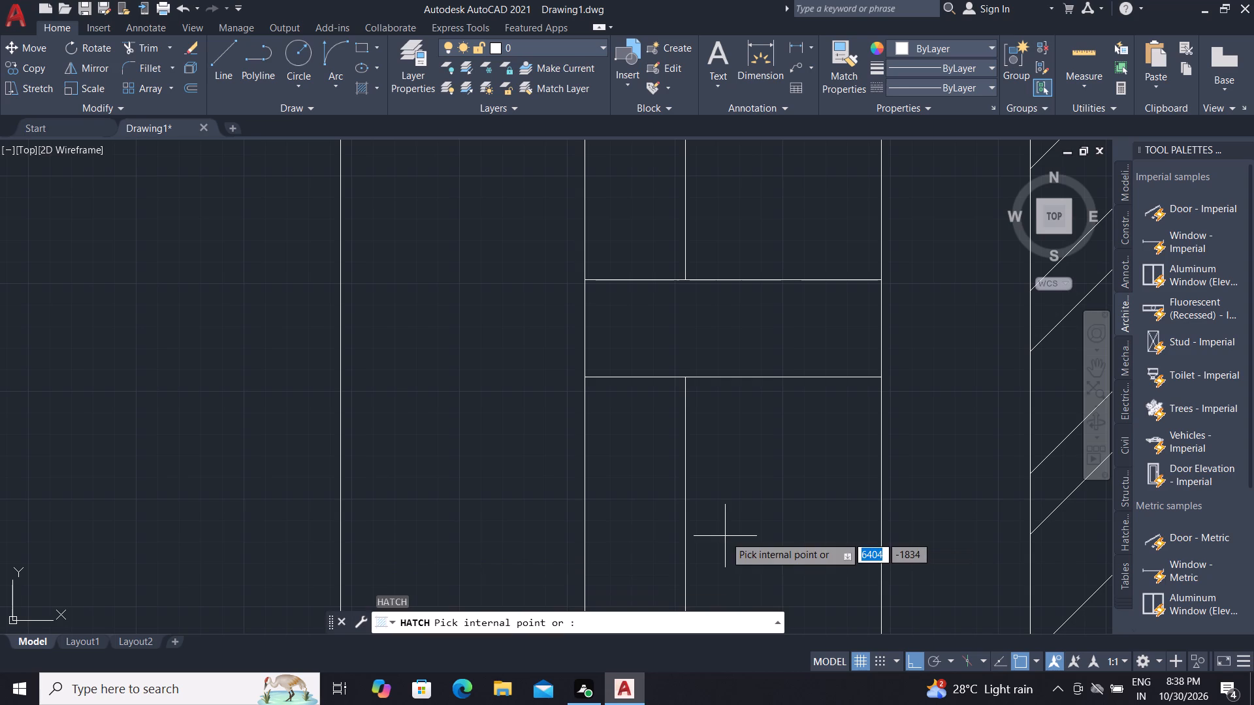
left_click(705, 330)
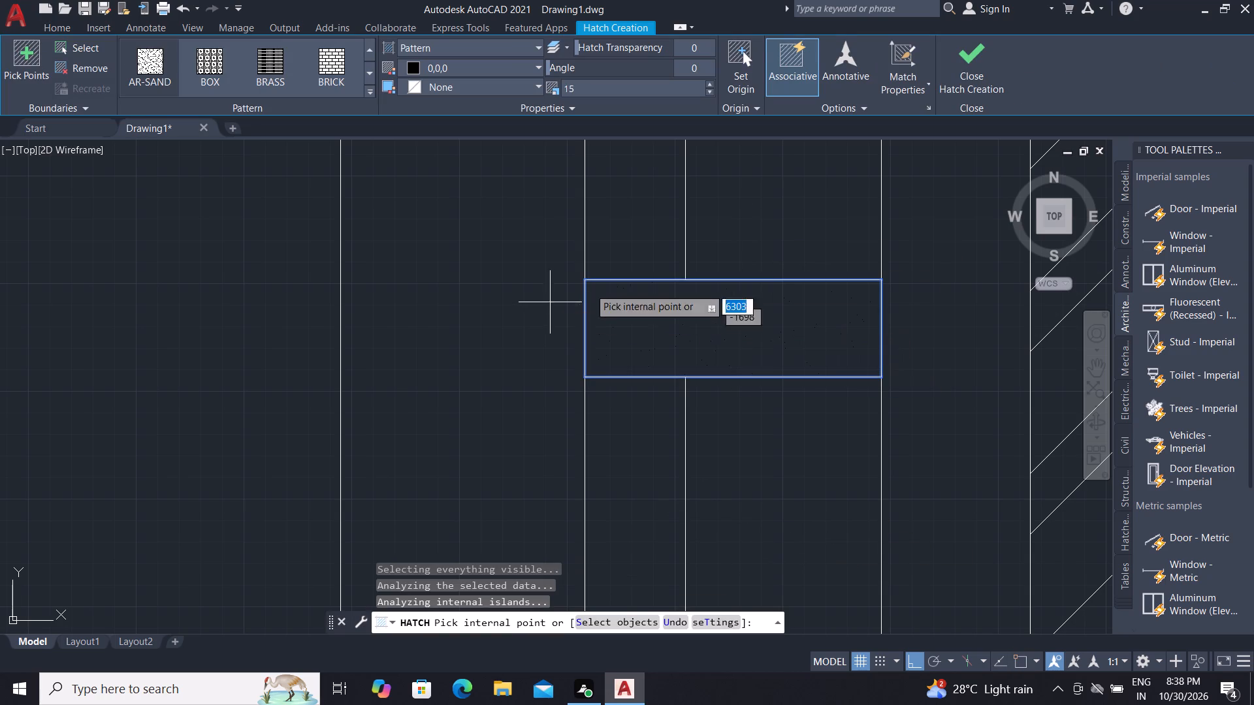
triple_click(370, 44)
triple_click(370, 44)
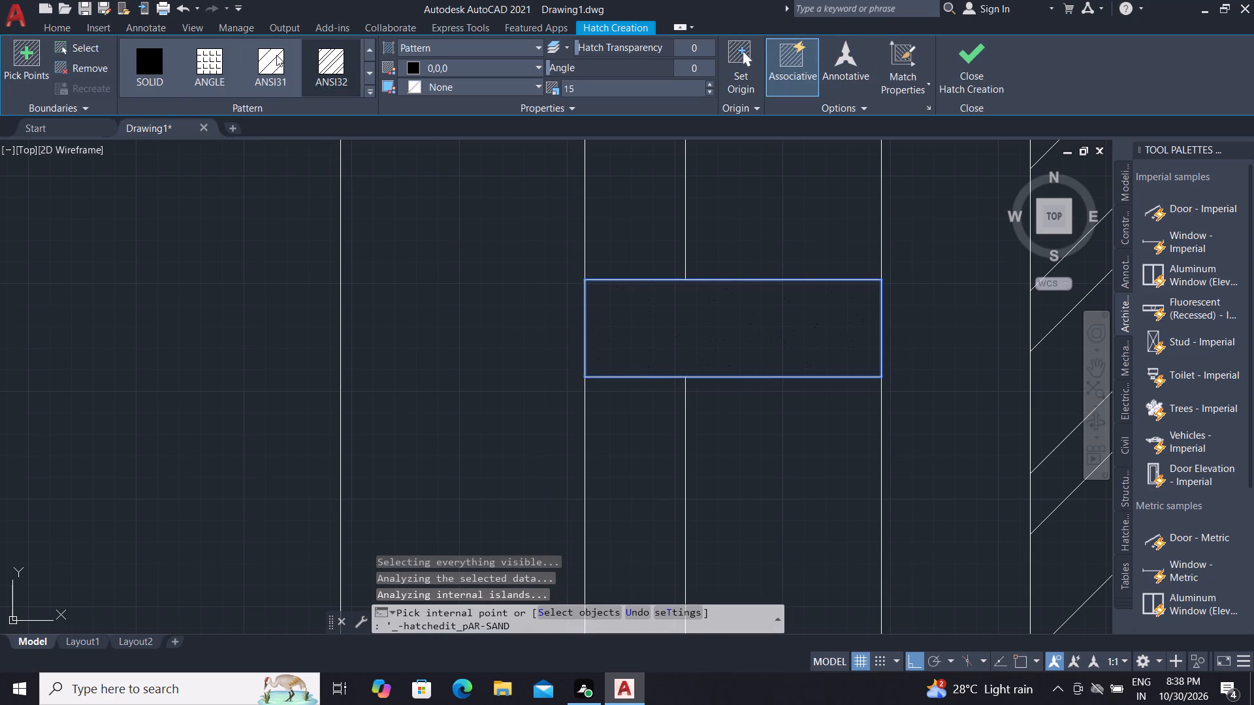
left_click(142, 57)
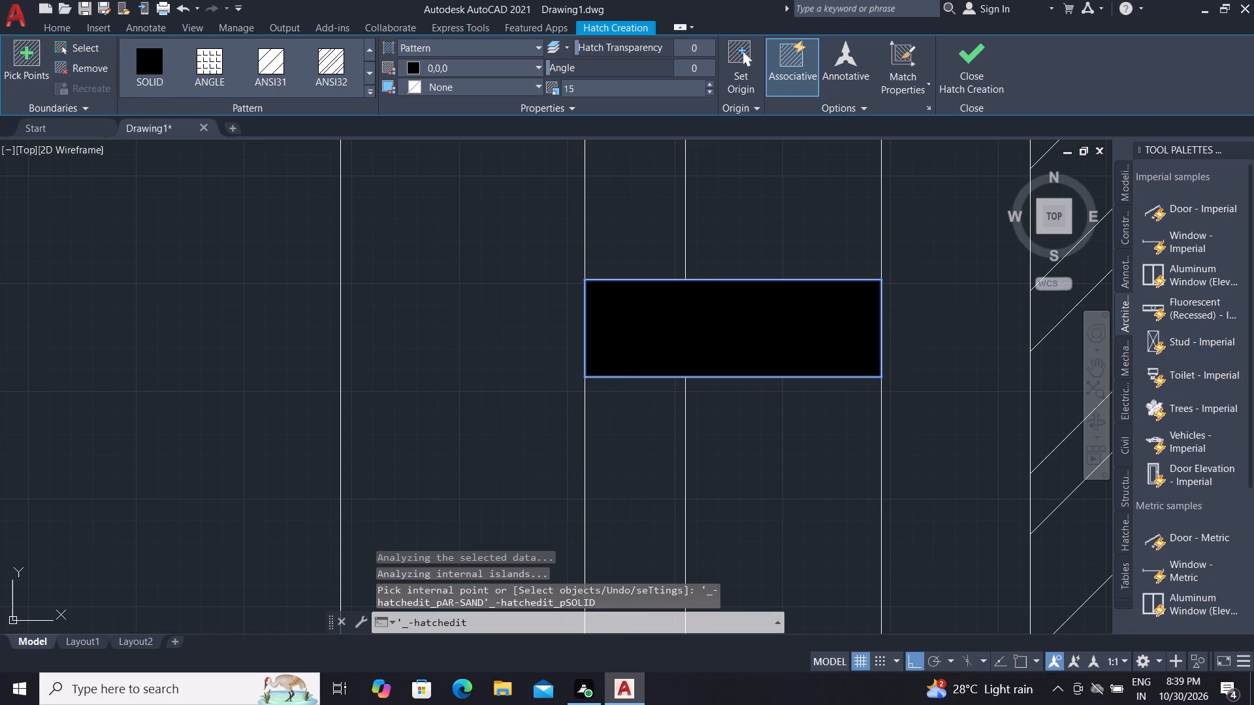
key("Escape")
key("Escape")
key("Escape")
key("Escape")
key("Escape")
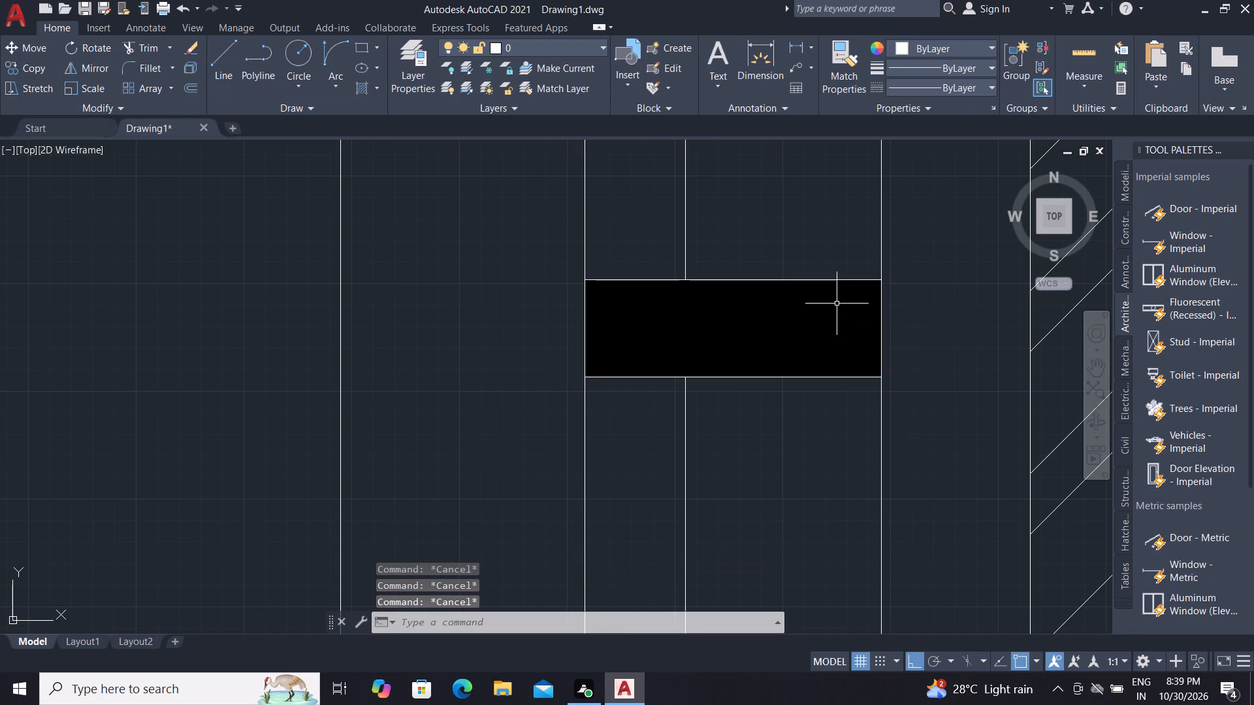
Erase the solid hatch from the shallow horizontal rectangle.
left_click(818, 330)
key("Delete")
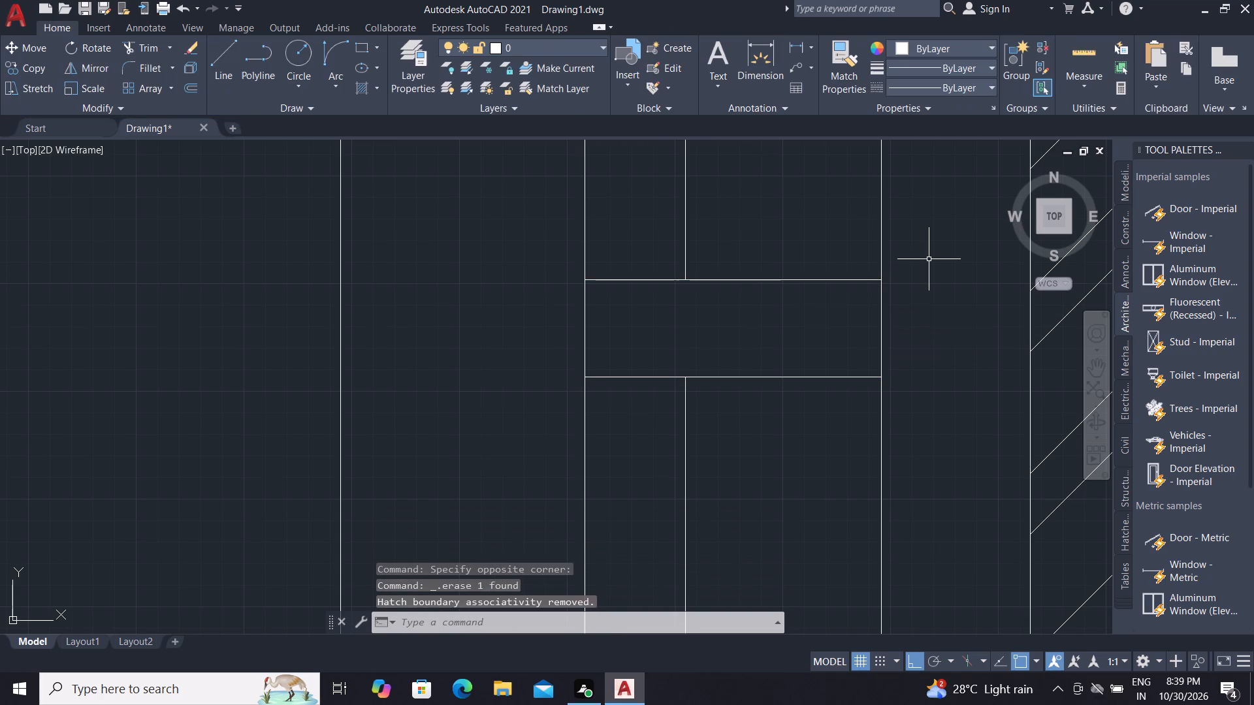
Offset the vertical tile line below the shallow rectangle by 10 to both sides.
type("O")
key("space")
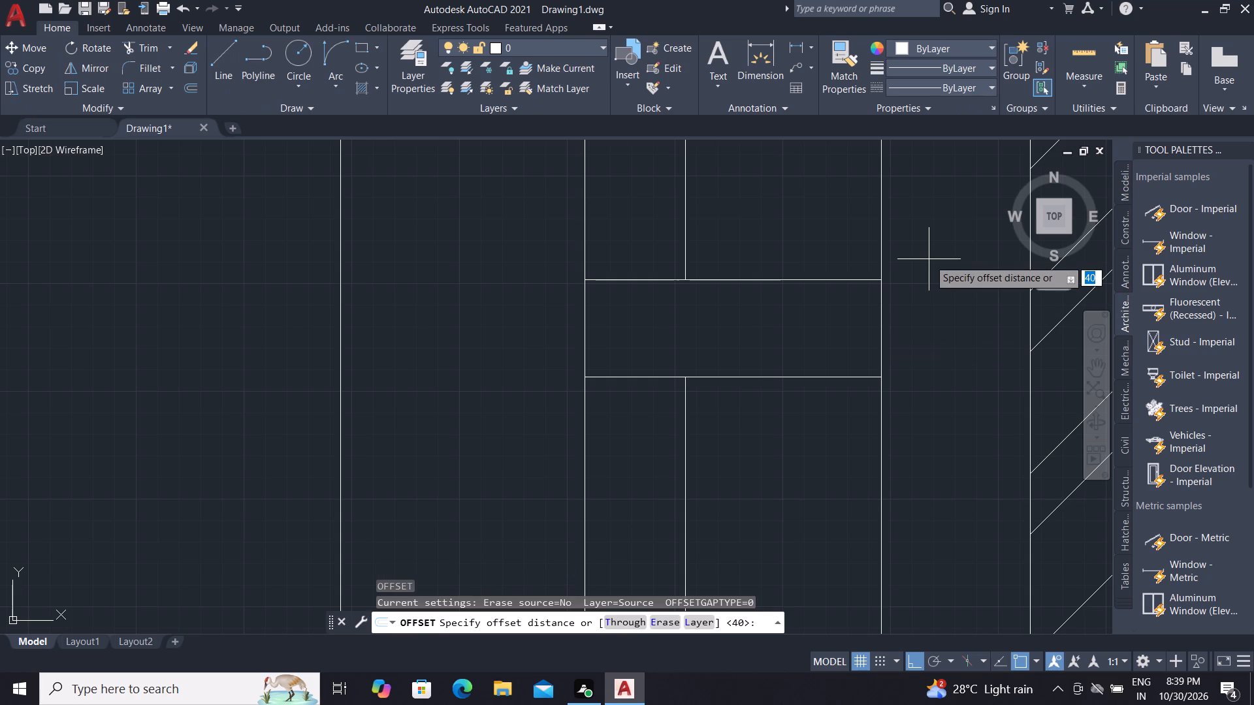
key("1")
key("BackSpace")
key("1")
type("0")
key("space")
scroll(775, 388, "down", 2)
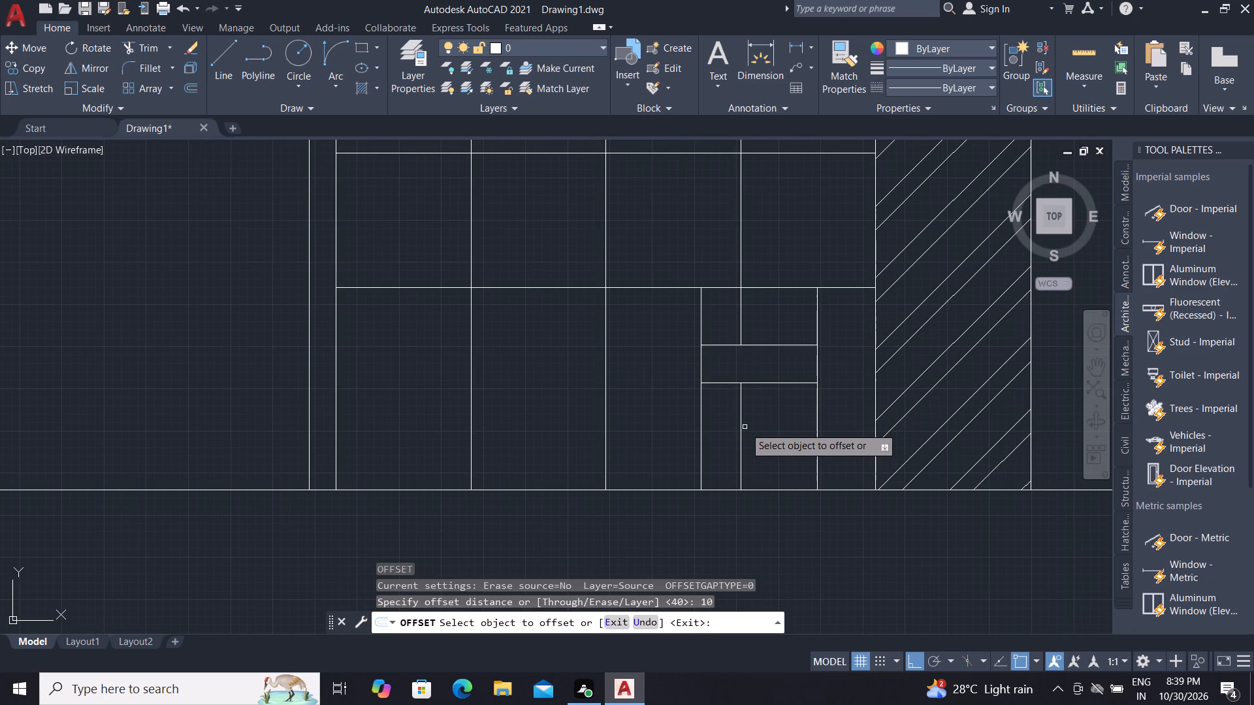
left_click(741, 426)
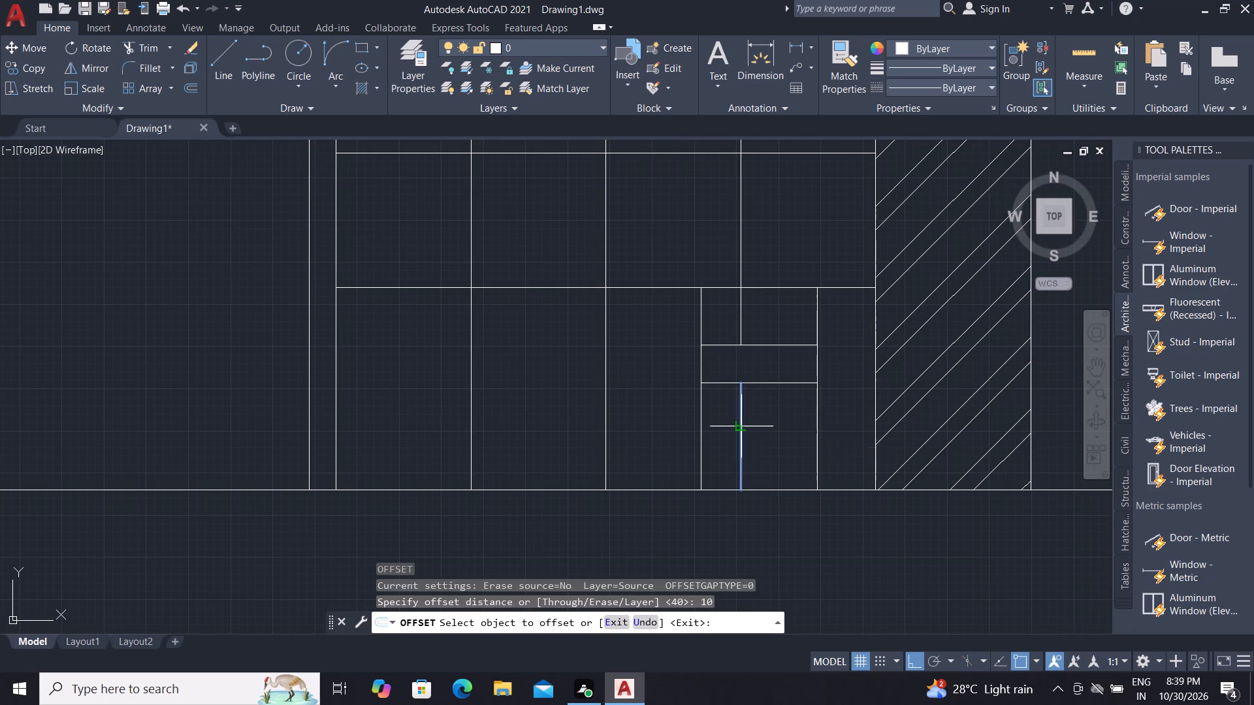
left_click(769, 424)
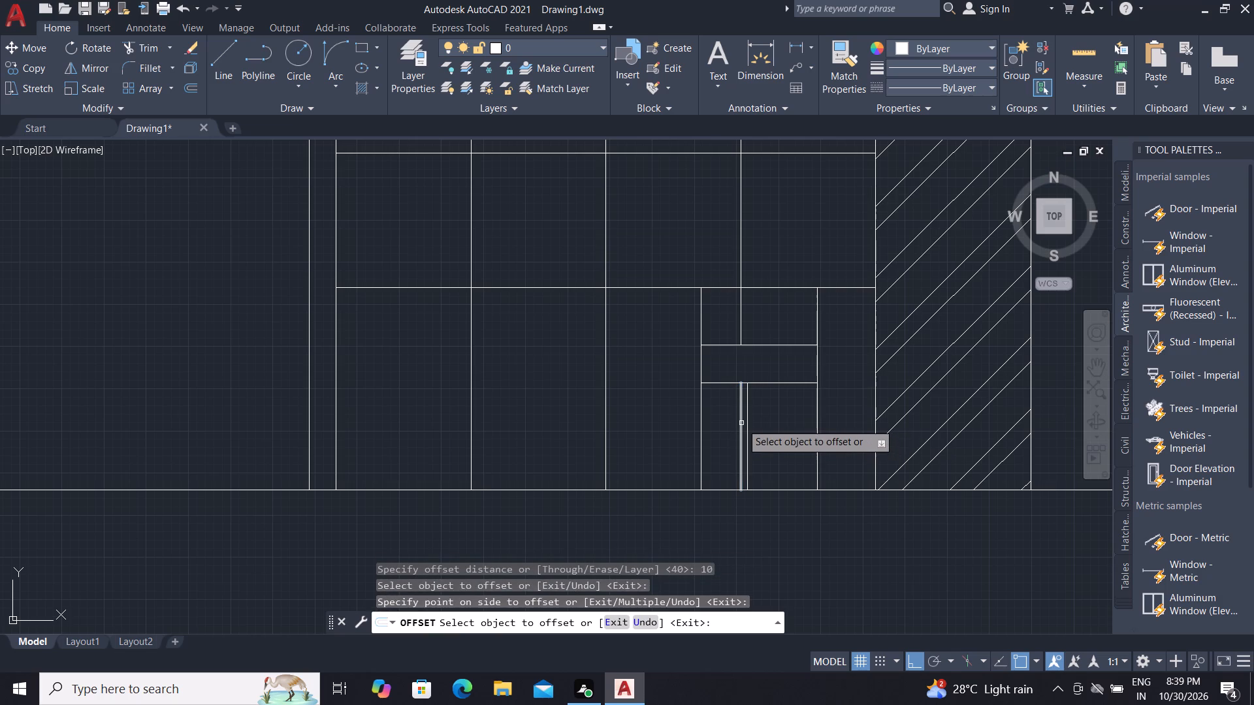
left_click(741, 422)
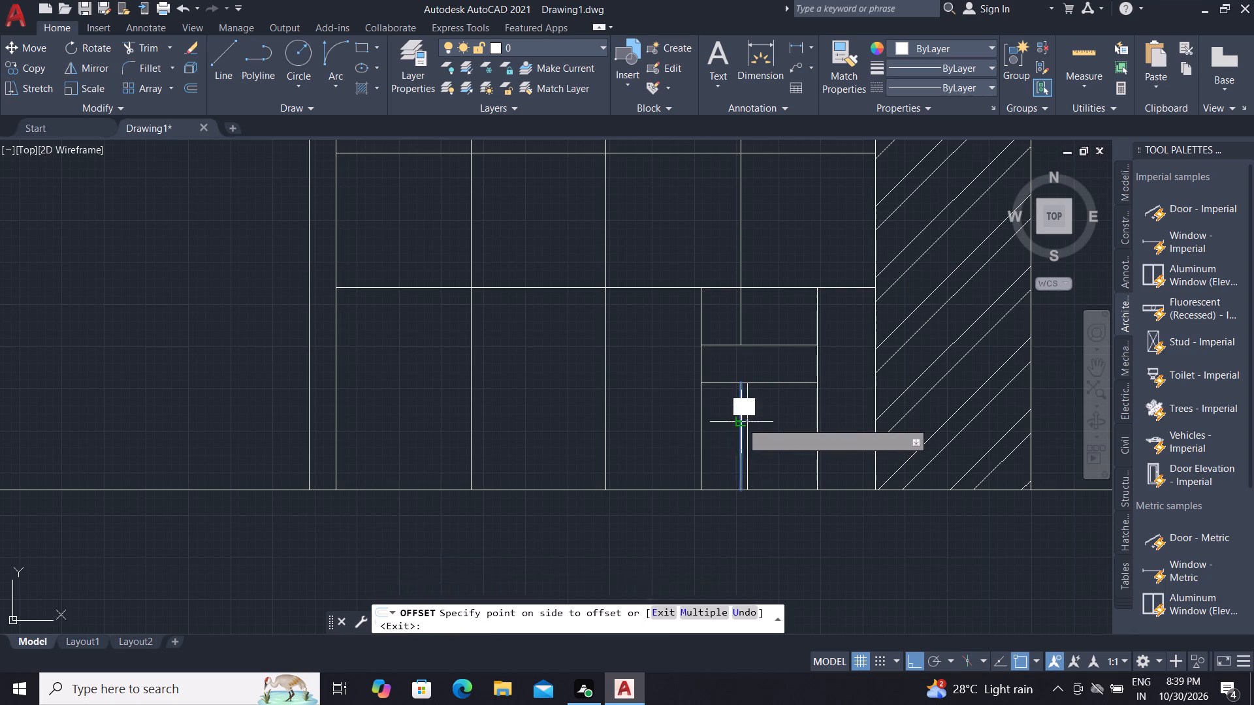
left_click(703, 438)
Offset the upright rectangle inward four times in succession at a spacing of 10.
left_click(701, 434)
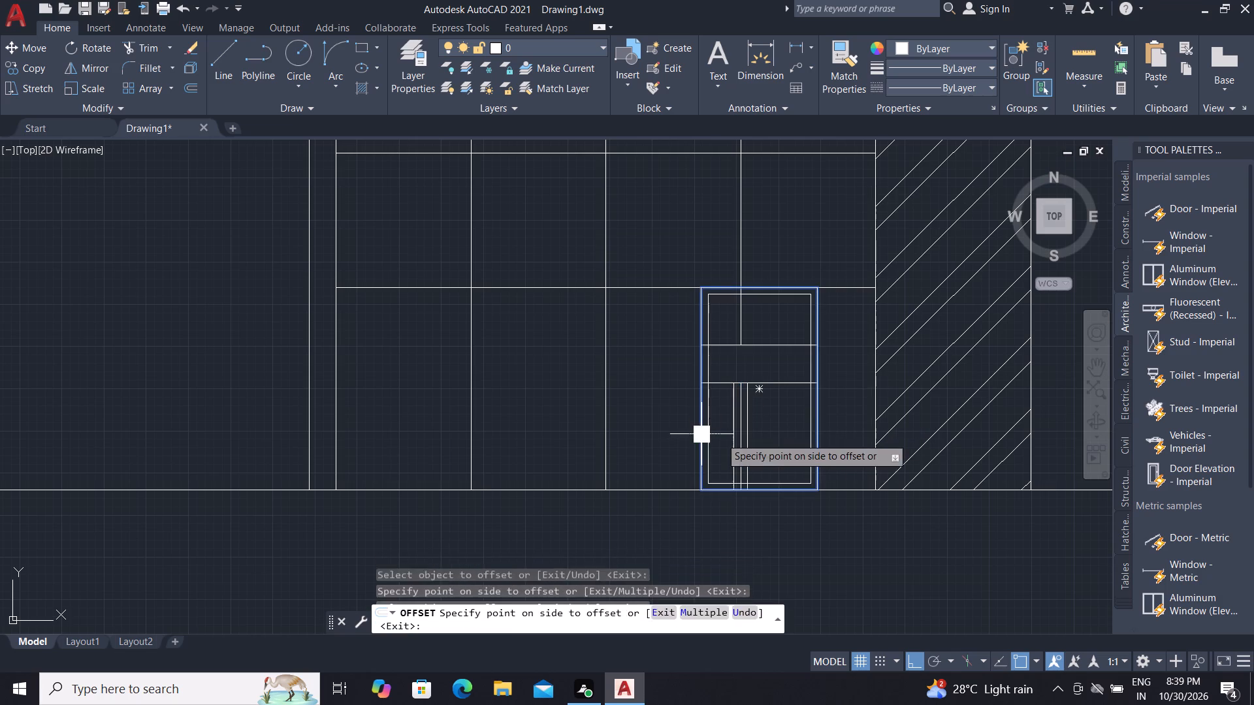
left_click(725, 438)
left_click(710, 433)
left_click(728, 435)
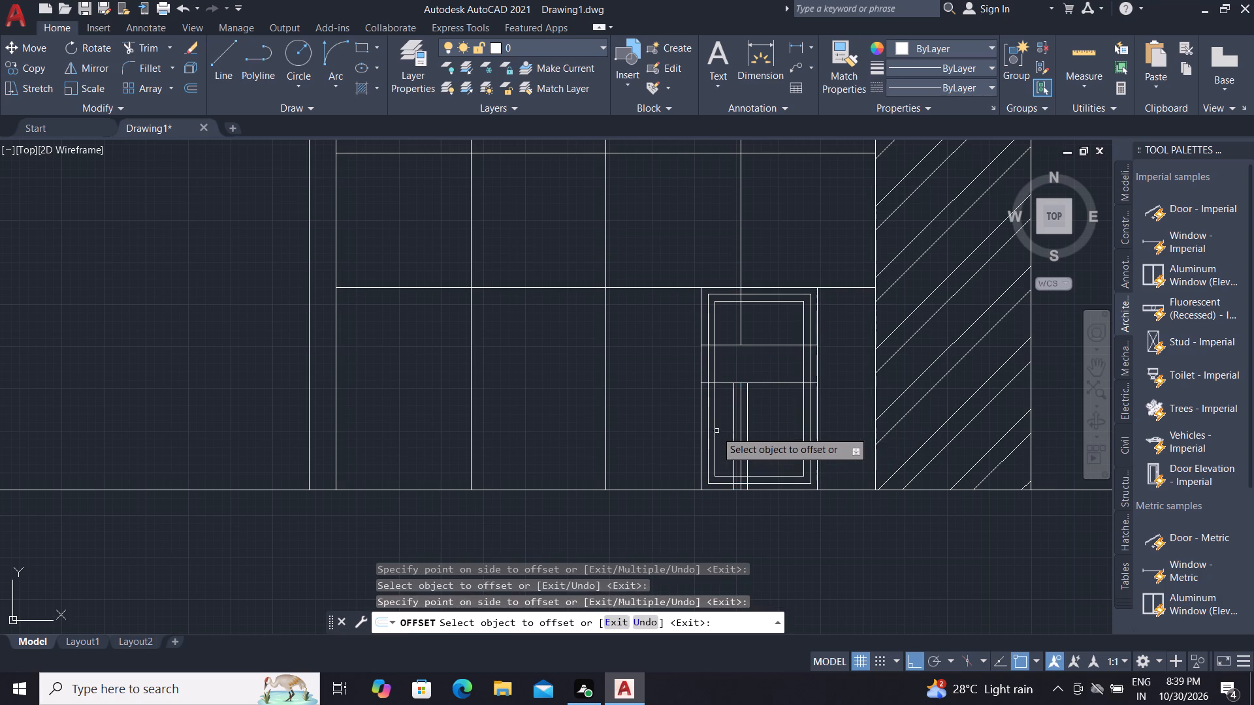
left_click(713, 428)
left_click(736, 432)
left_click(721, 428)
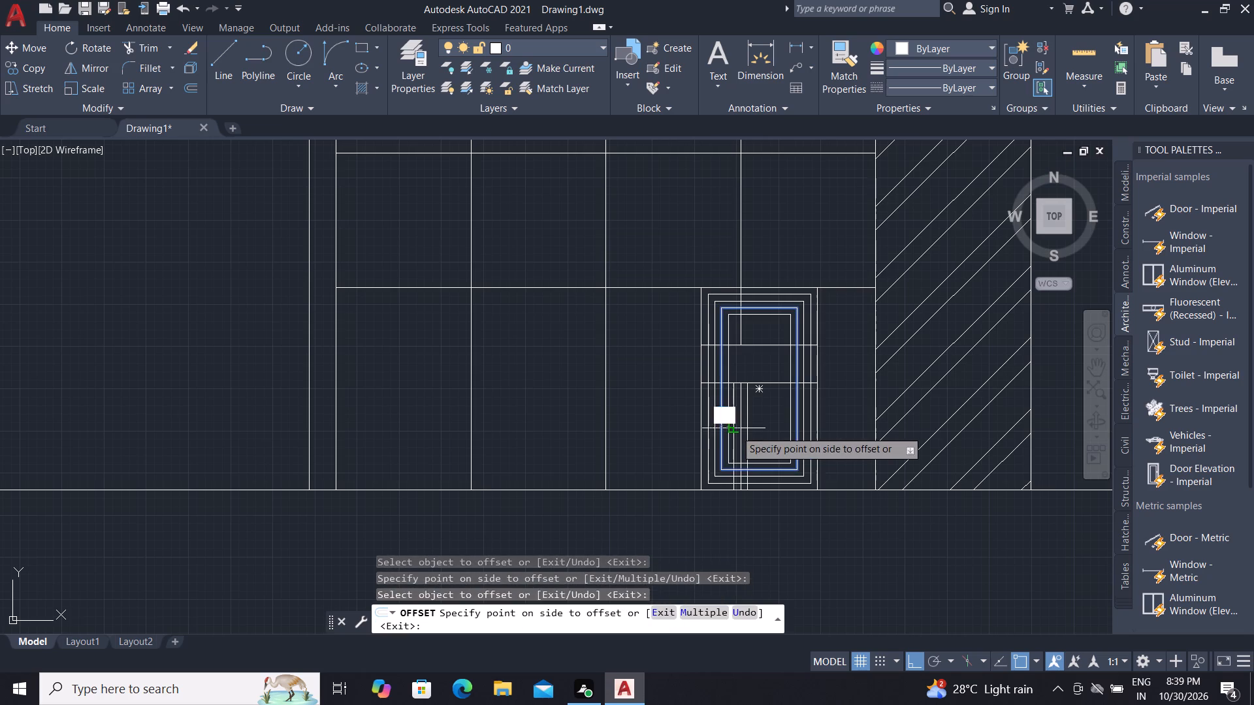
left_click(735, 430)
Offset the innermost rectangle inward by 10, and offset the vertical lines inside it by 10 toward the right wall.
left_click(732, 430)
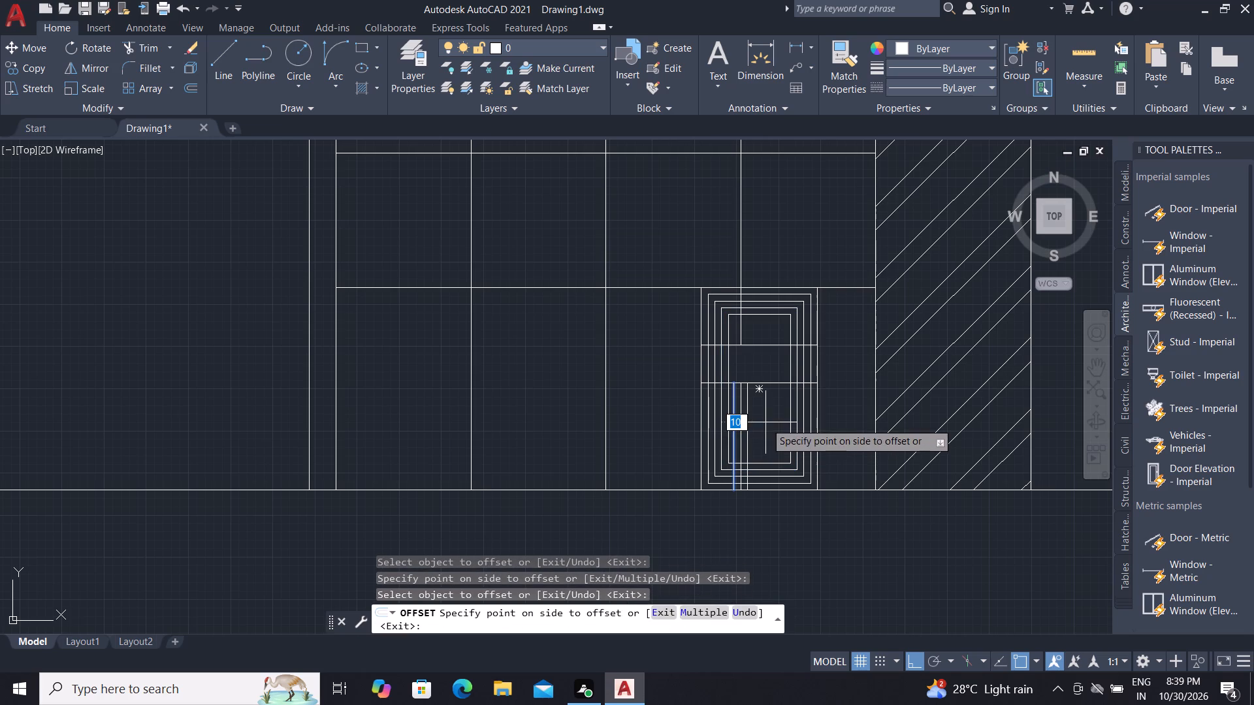
left_click(765, 422)
scroll(744, 422, "up", 3)
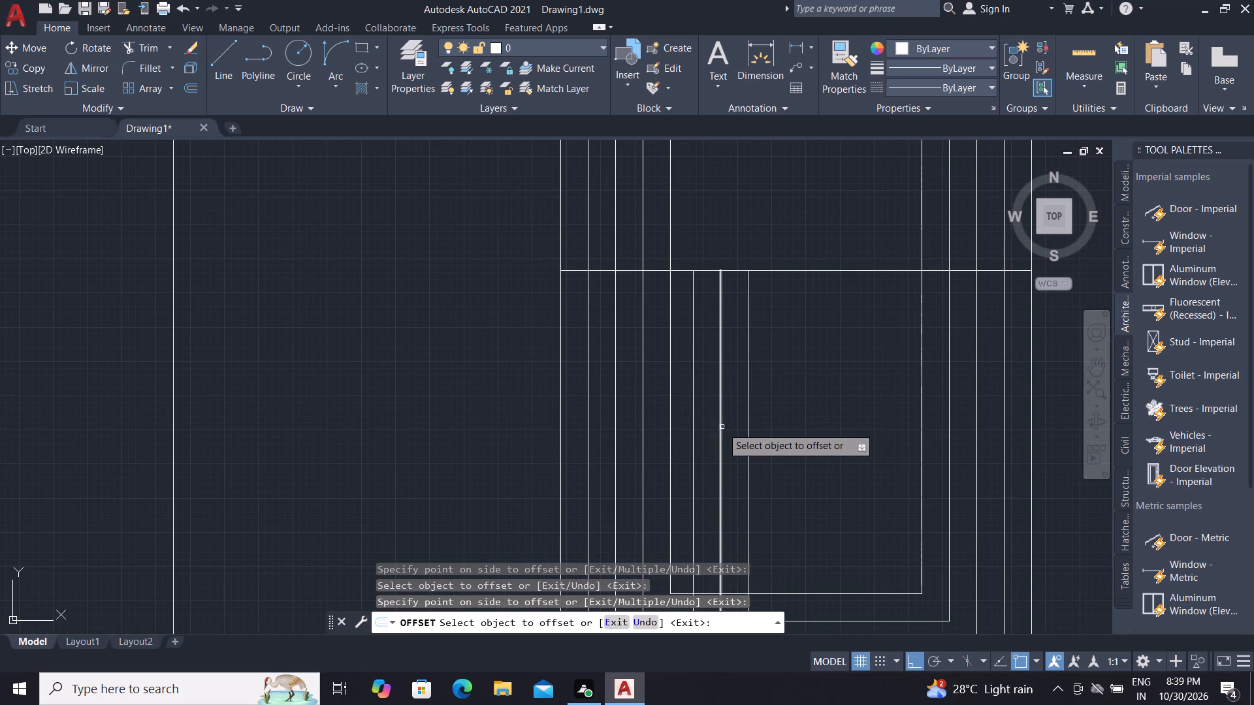
left_click(723, 428)
left_click(749, 431)
left_click(824, 428)
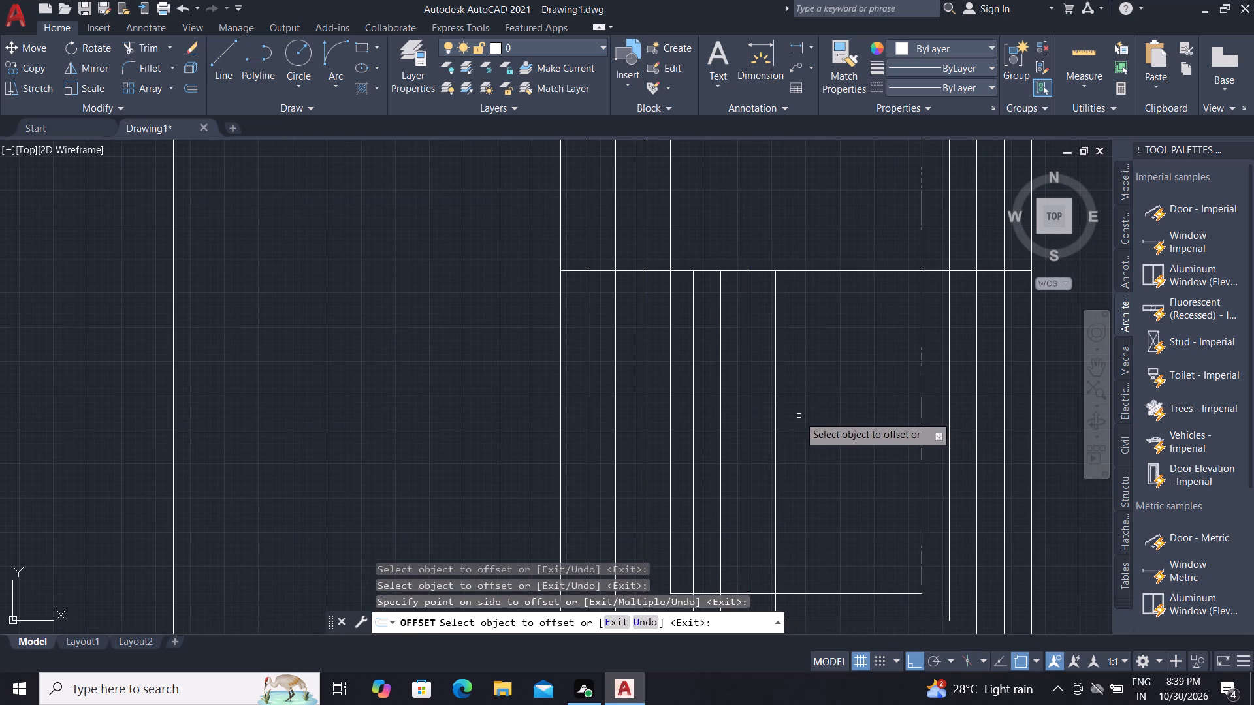
Offset the innermost rectangle inward four more times in succession at a spacing of 10.
left_click(924, 351)
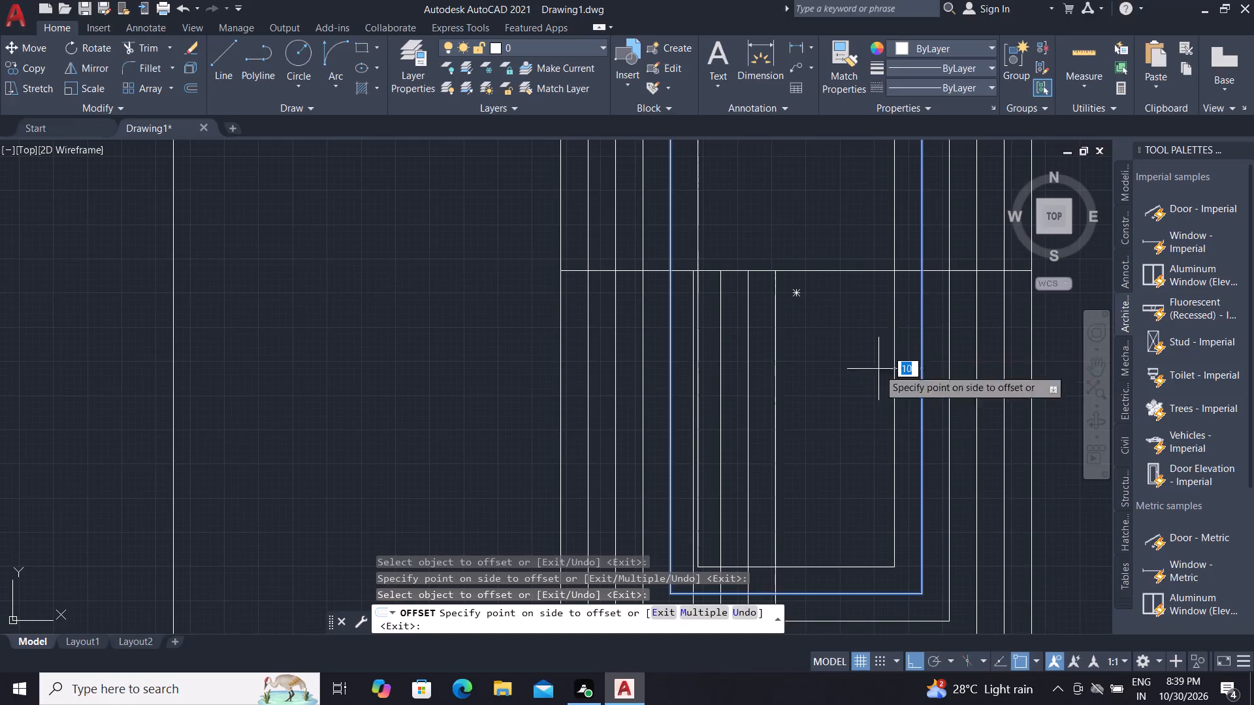
left_click(878, 369)
left_click(894, 369)
left_click(871, 374)
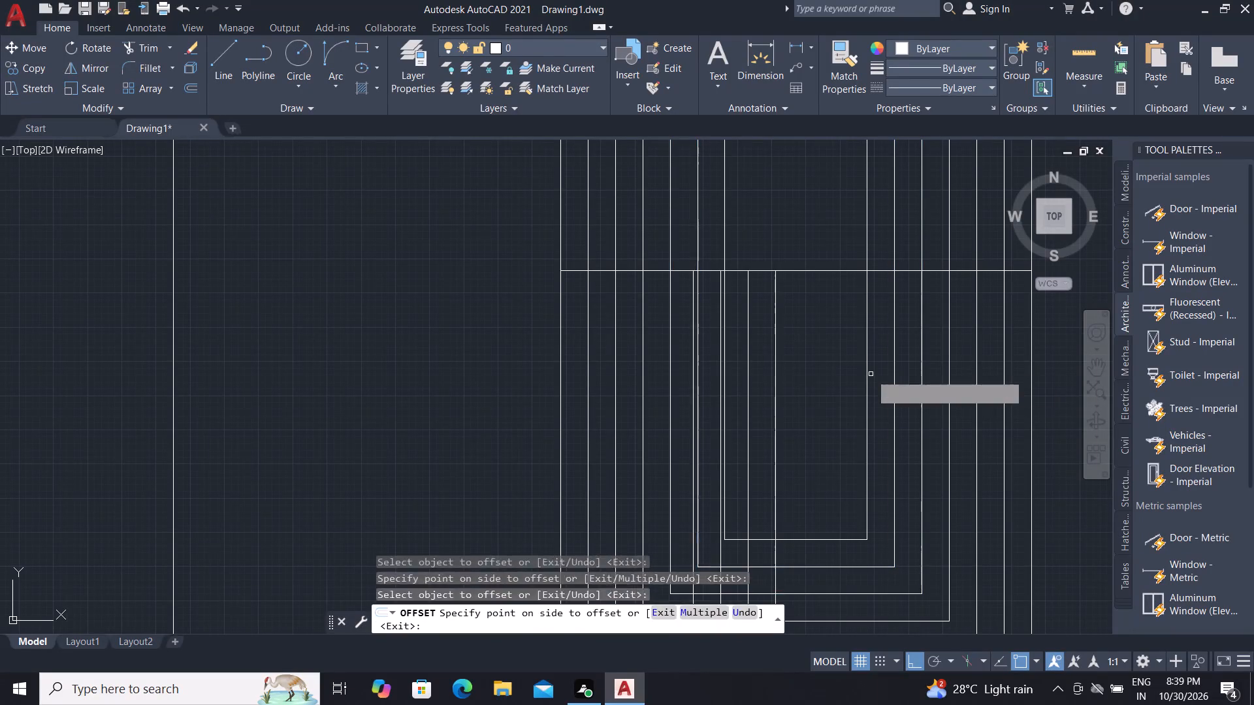
left_click(868, 373)
left_click(848, 382)
left_click(838, 379)
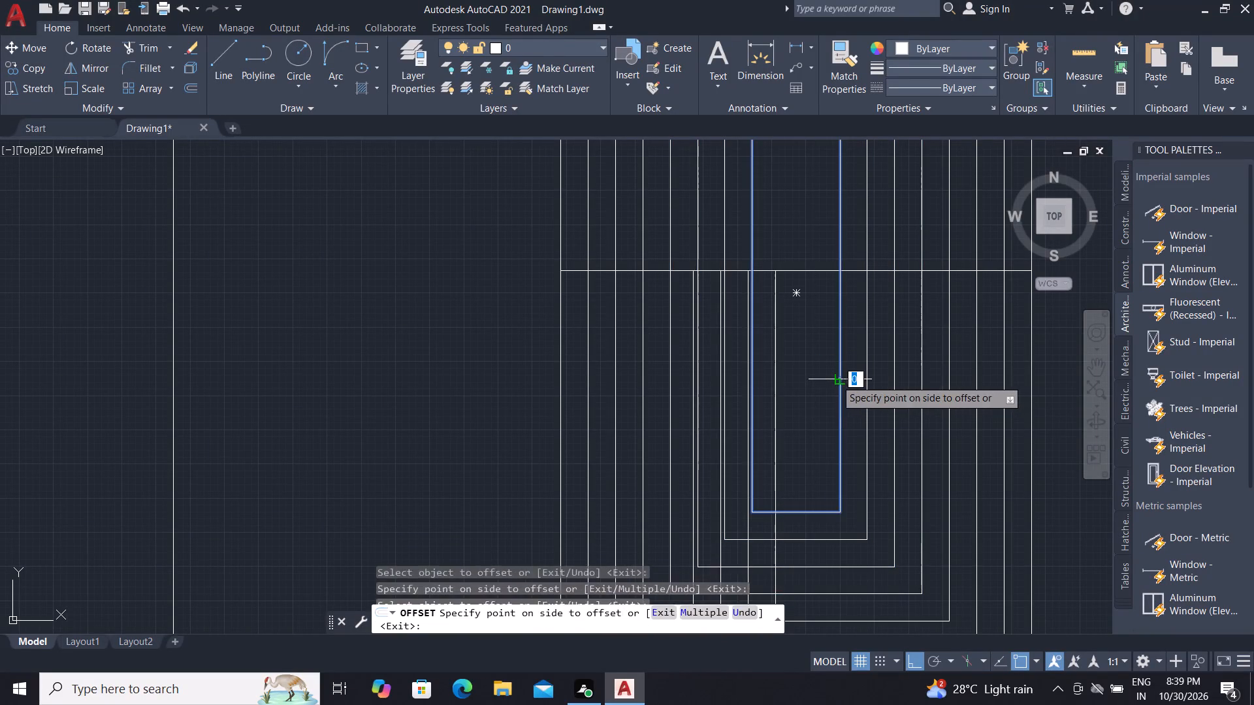
left_click(806, 383)
left_click(811, 388)
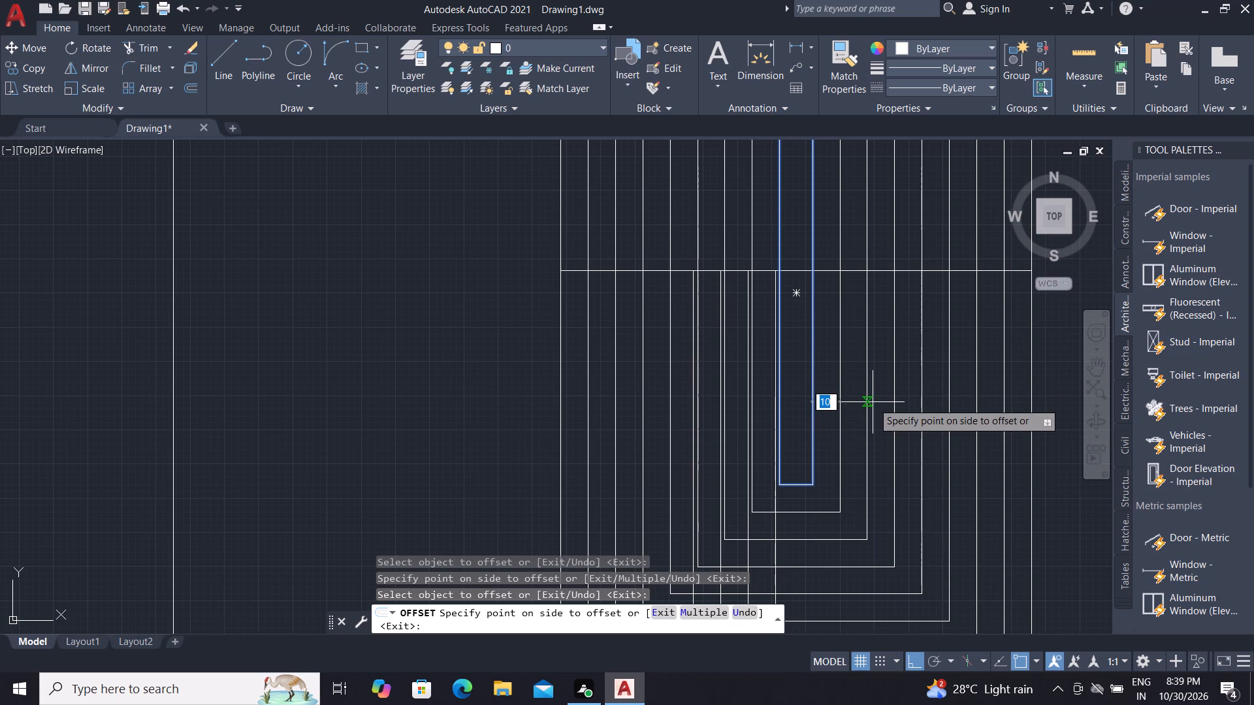
key("Escape")
key("Escape")
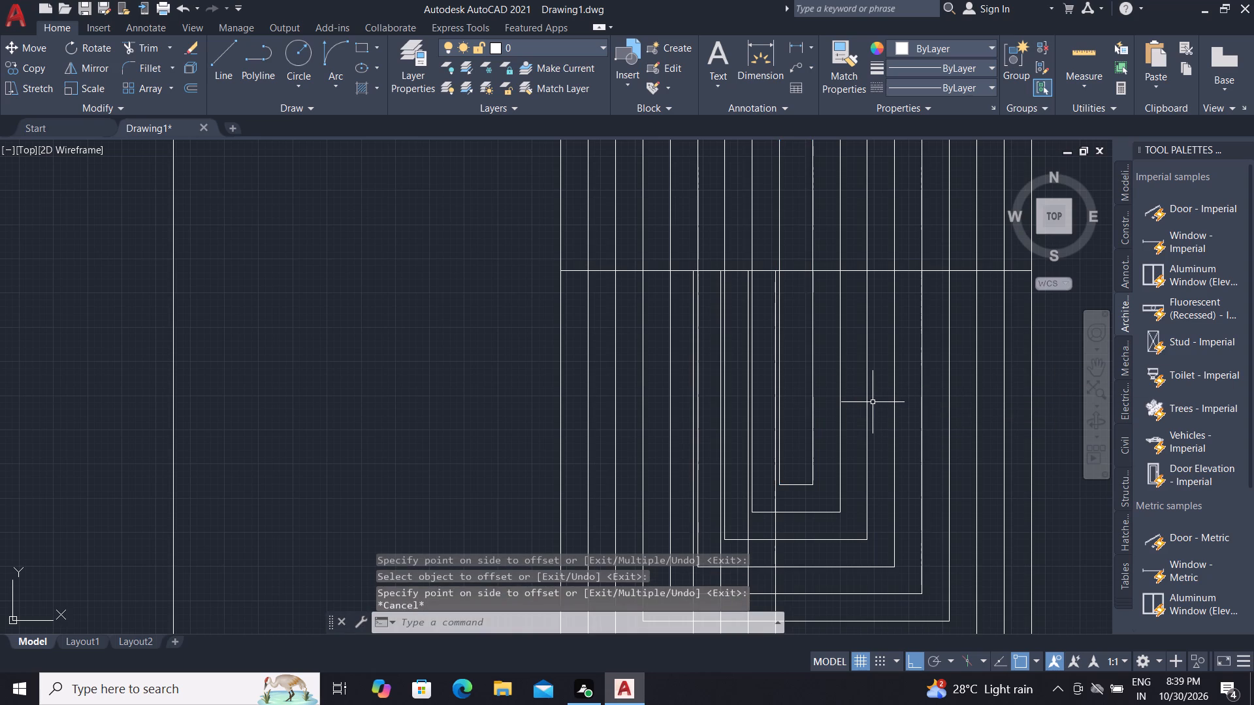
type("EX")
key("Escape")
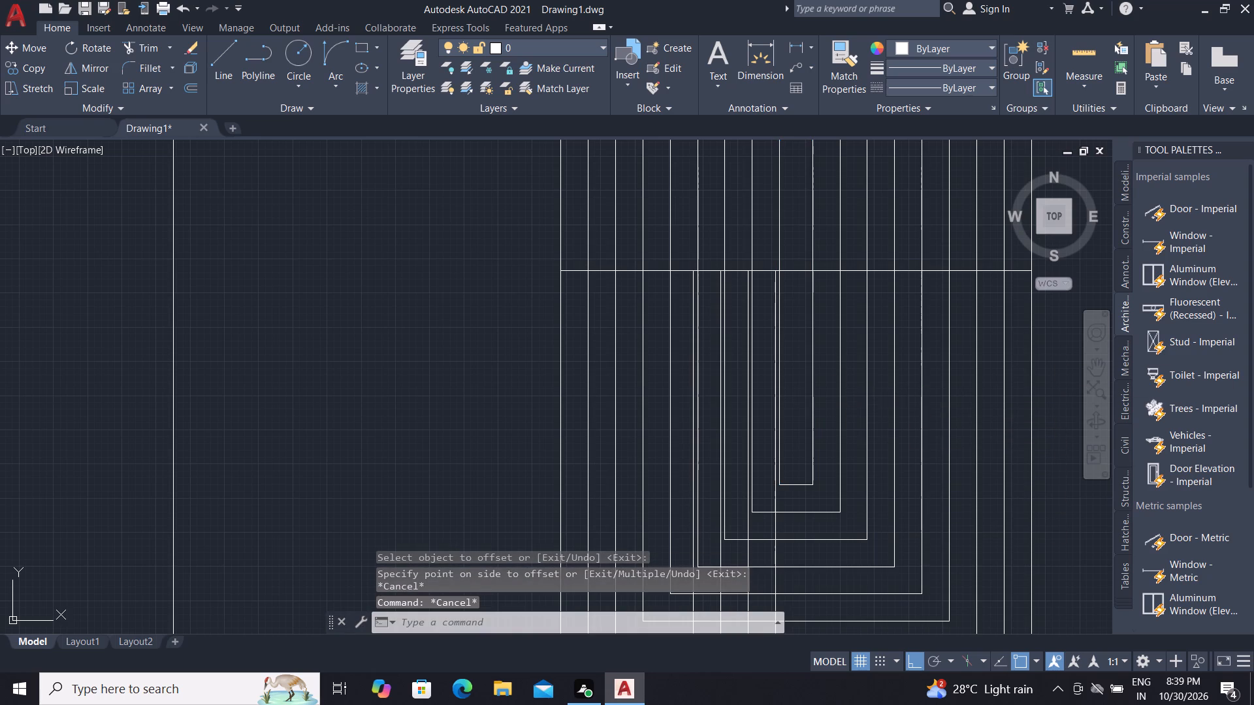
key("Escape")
Trim the bottom edges of the four outermost nested rectangles to the left of the first offset vertical line.
type("TR")
key("space")
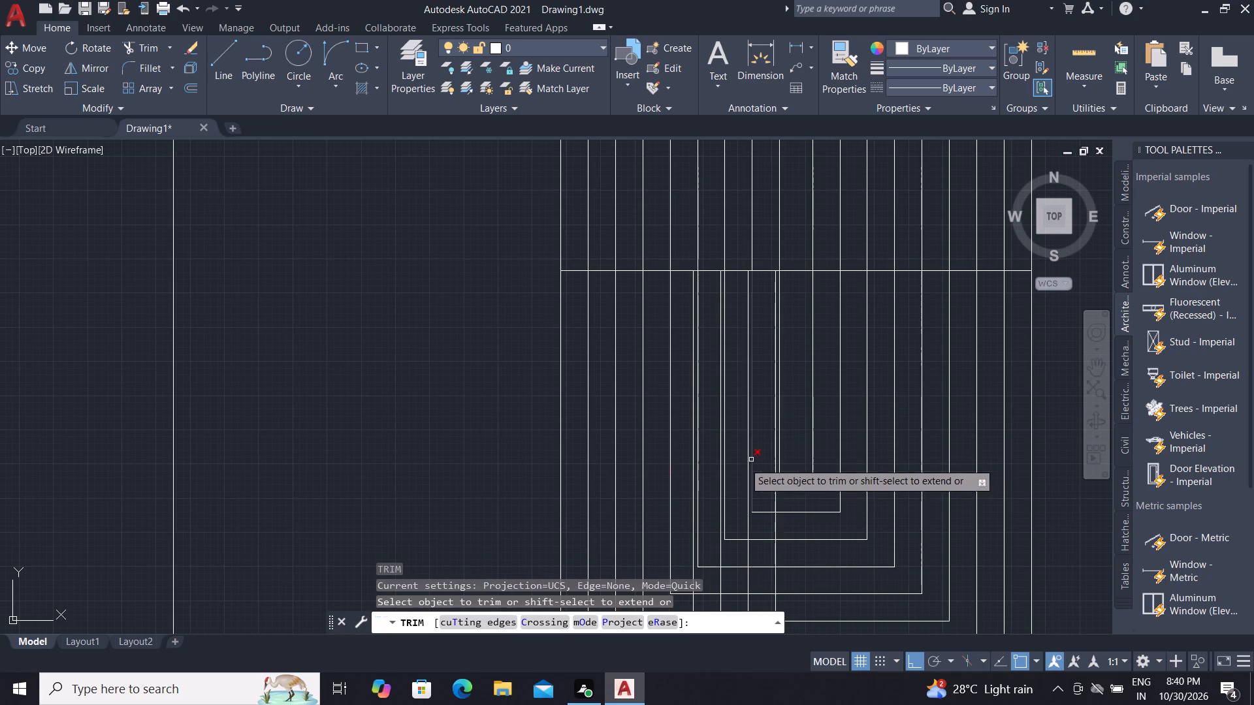
scroll(616, 454, "down", 3)
scroll(652, 454, "up", 3)
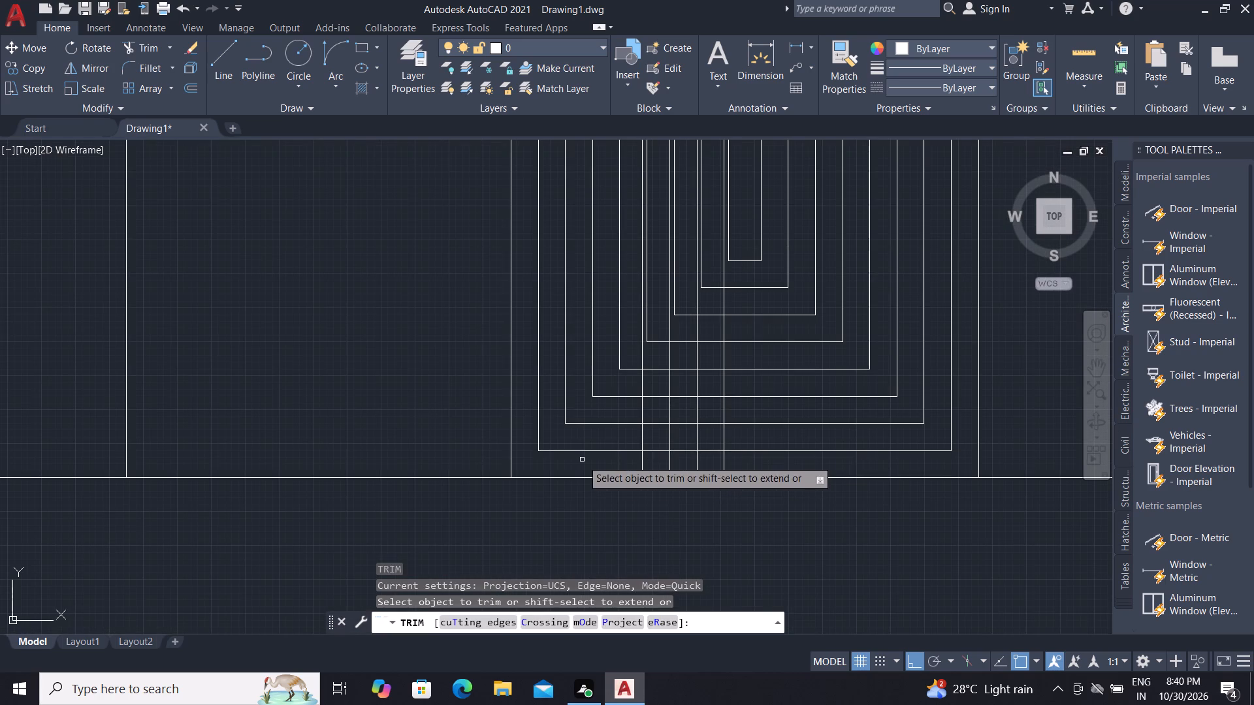
left_click(587, 450)
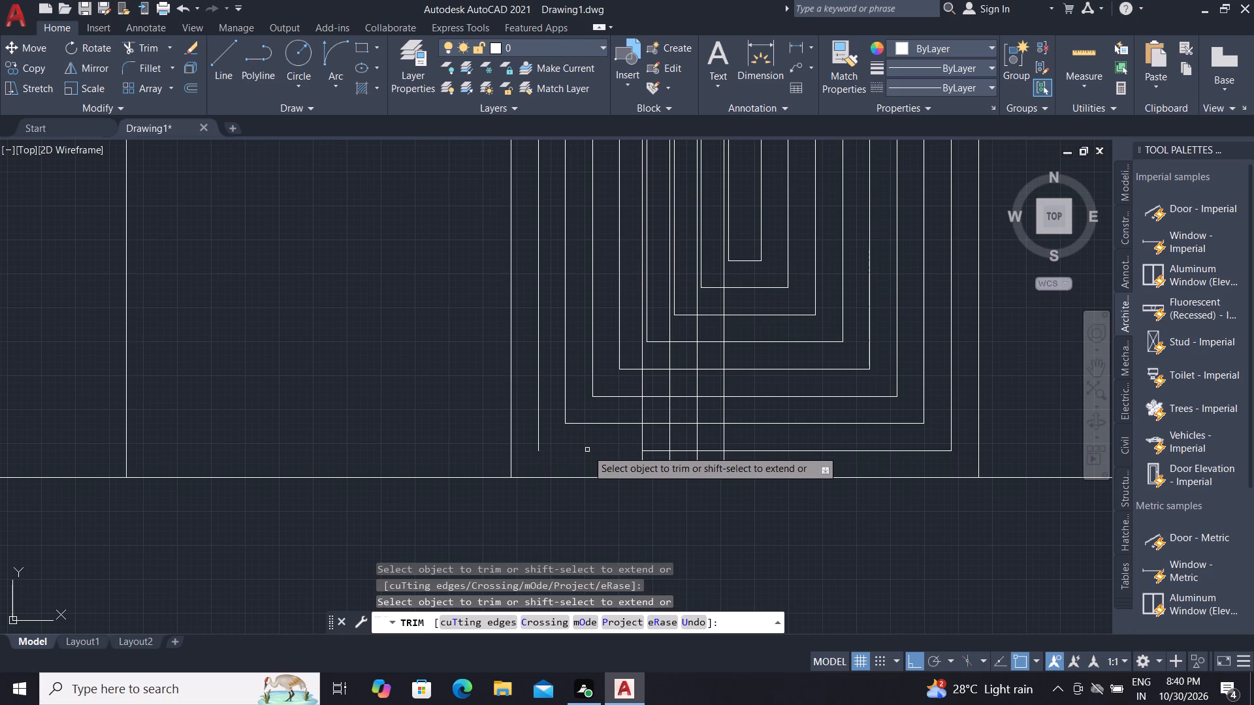
left_click(596, 423)
left_click(619, 398)
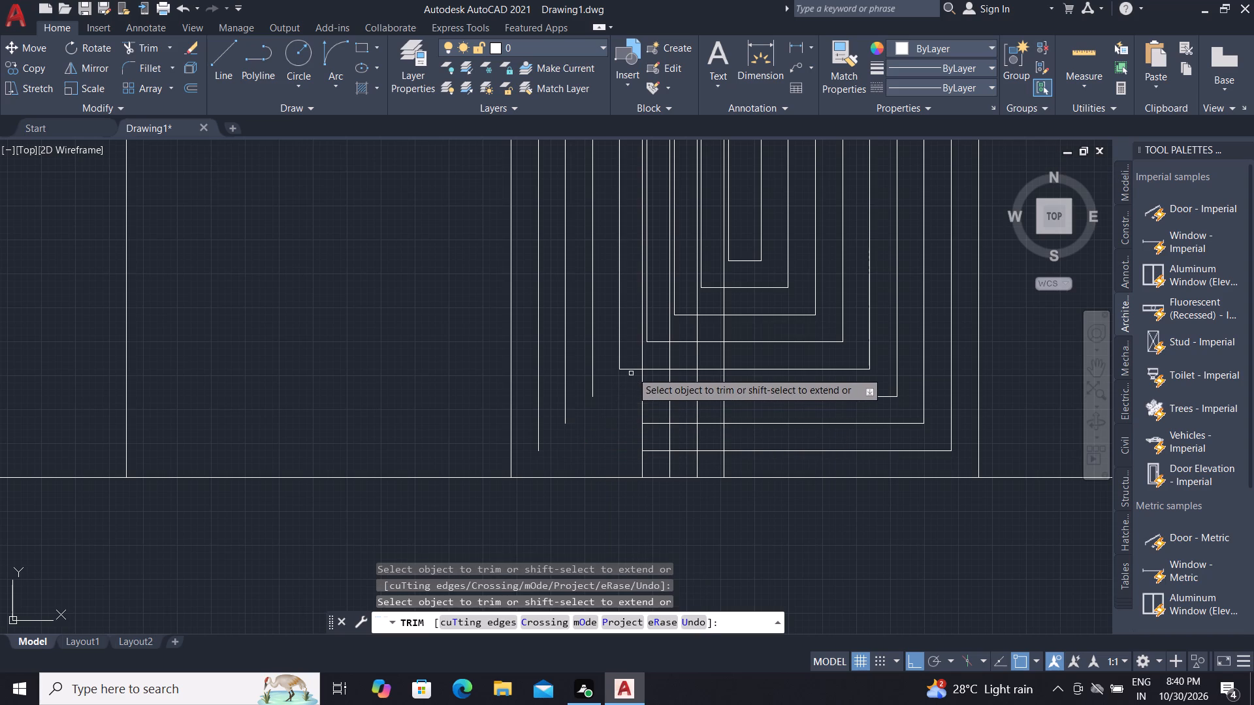
left_click(633, 368)
key("Escape")
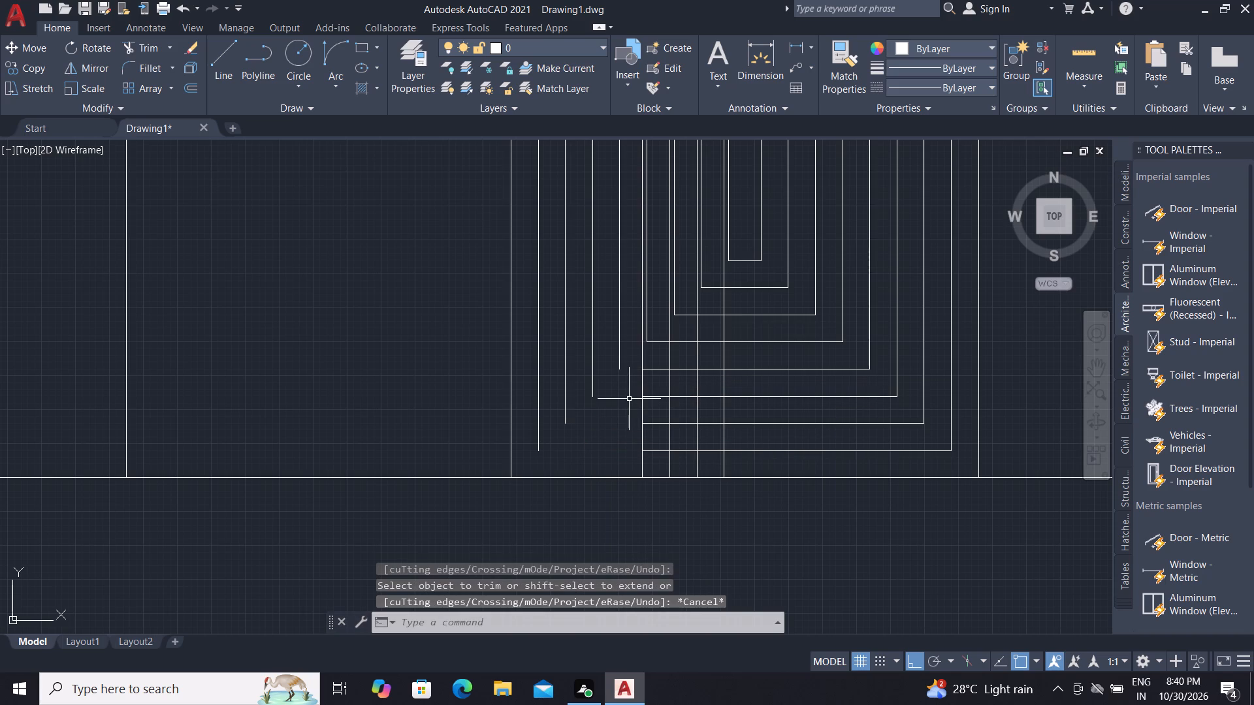
Extend the left sides of the four trimmed rectangles down to the floor line.
type("EX")
key("space")
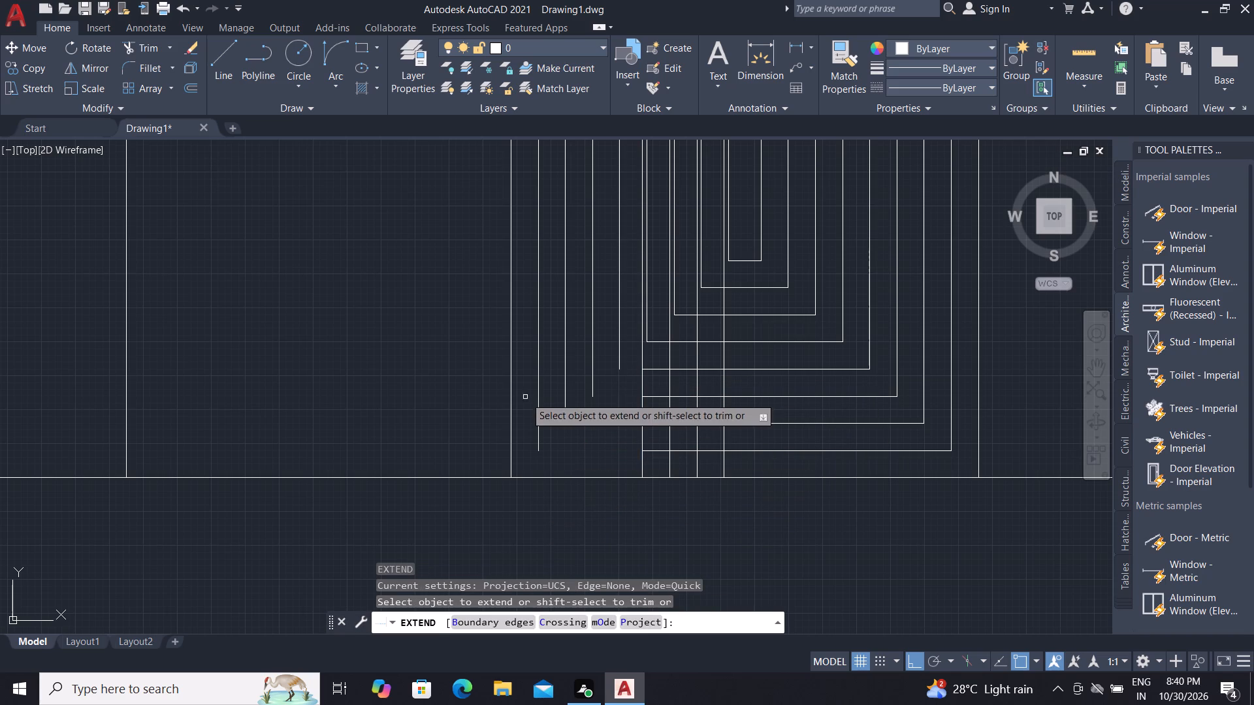
left_click(540, 406)
left_click(564, 398)
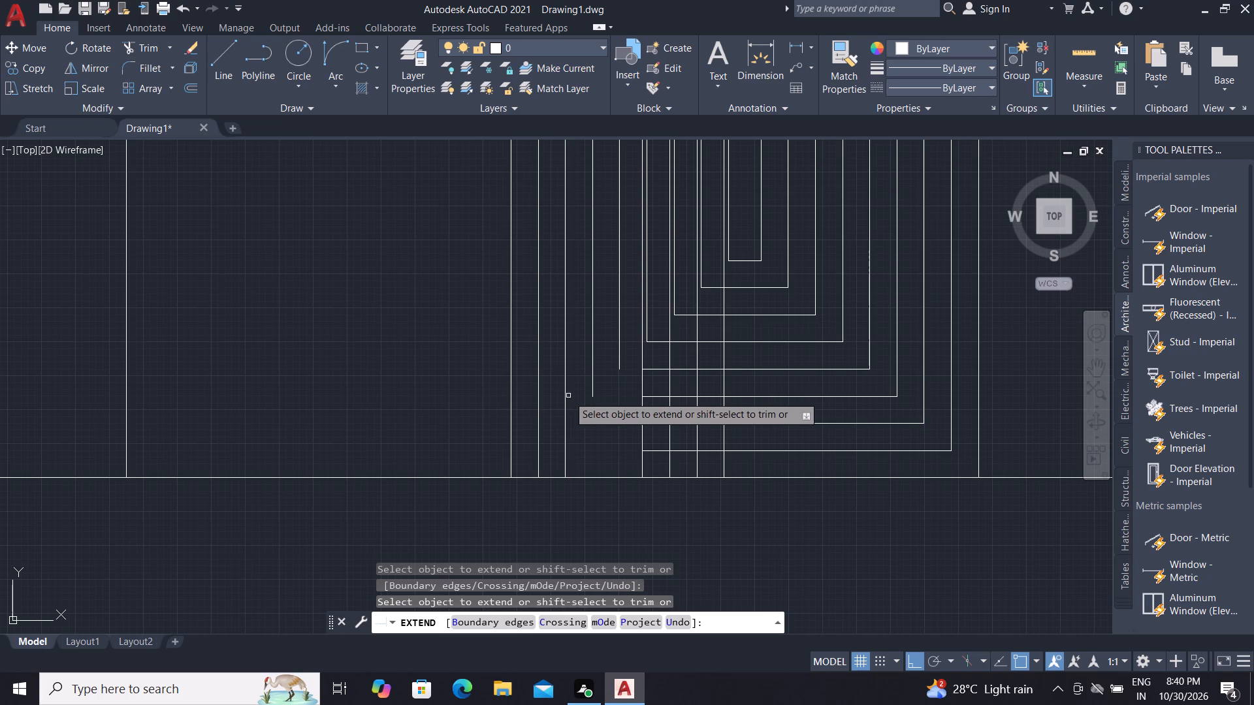
left_click(592, 386)
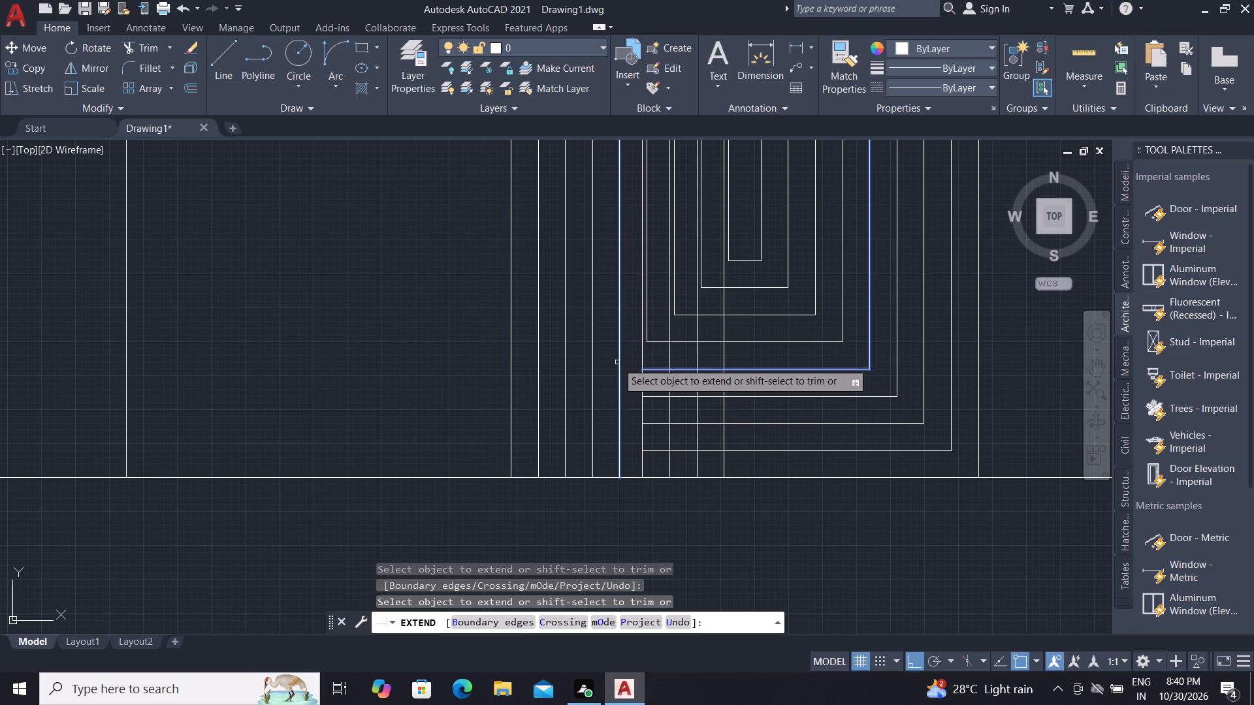
left_click(617, 362)
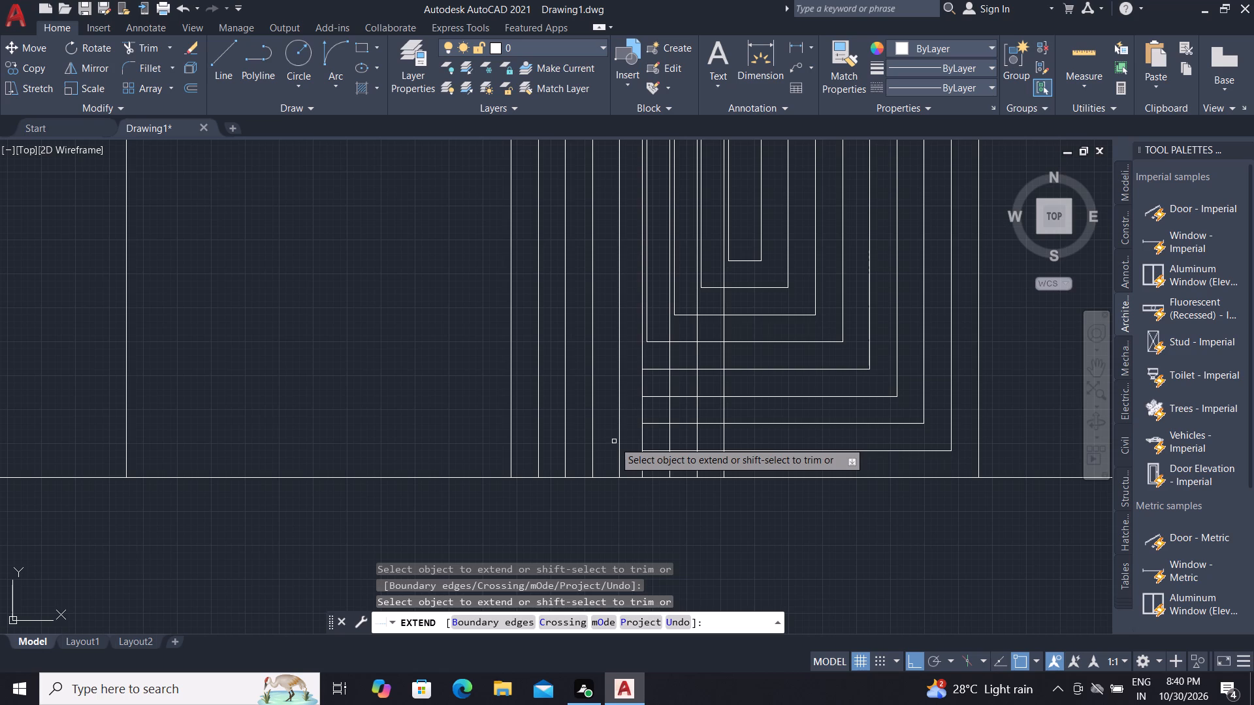
key("Escape")
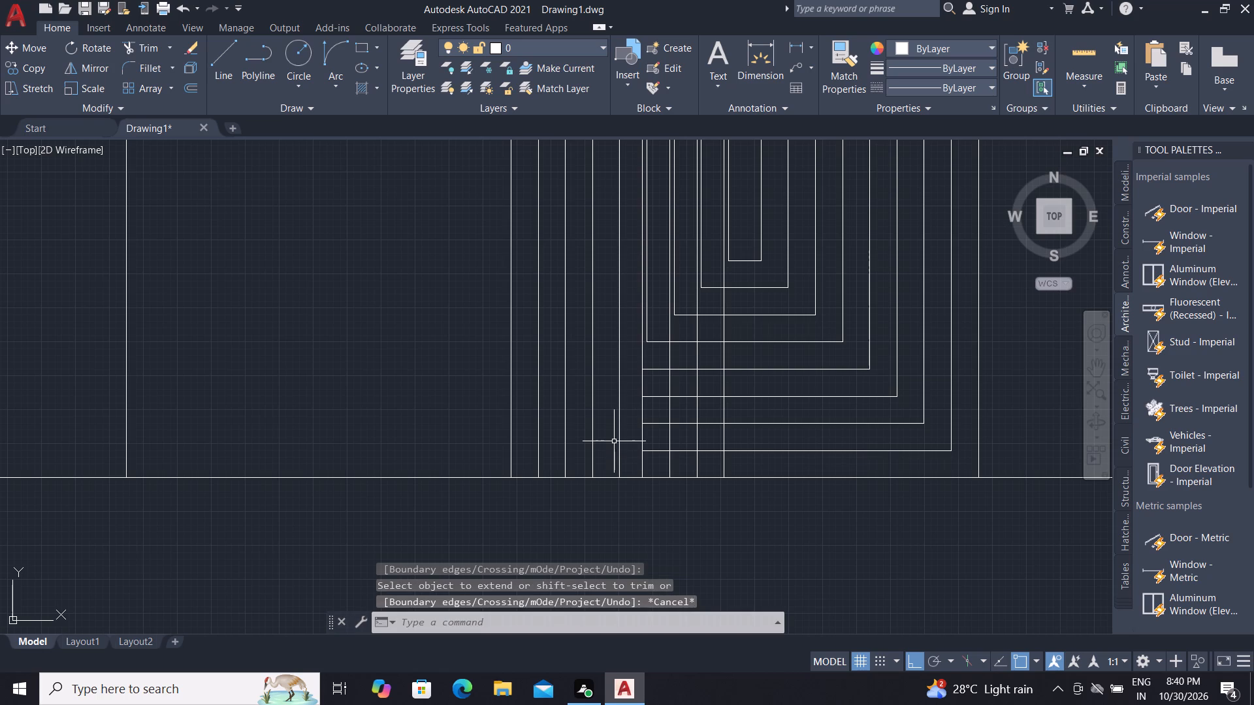
Trim the bottom edges of the outer nested rectangles in the first two gaps between the offset vertical lines.
type("TR")
key("space")
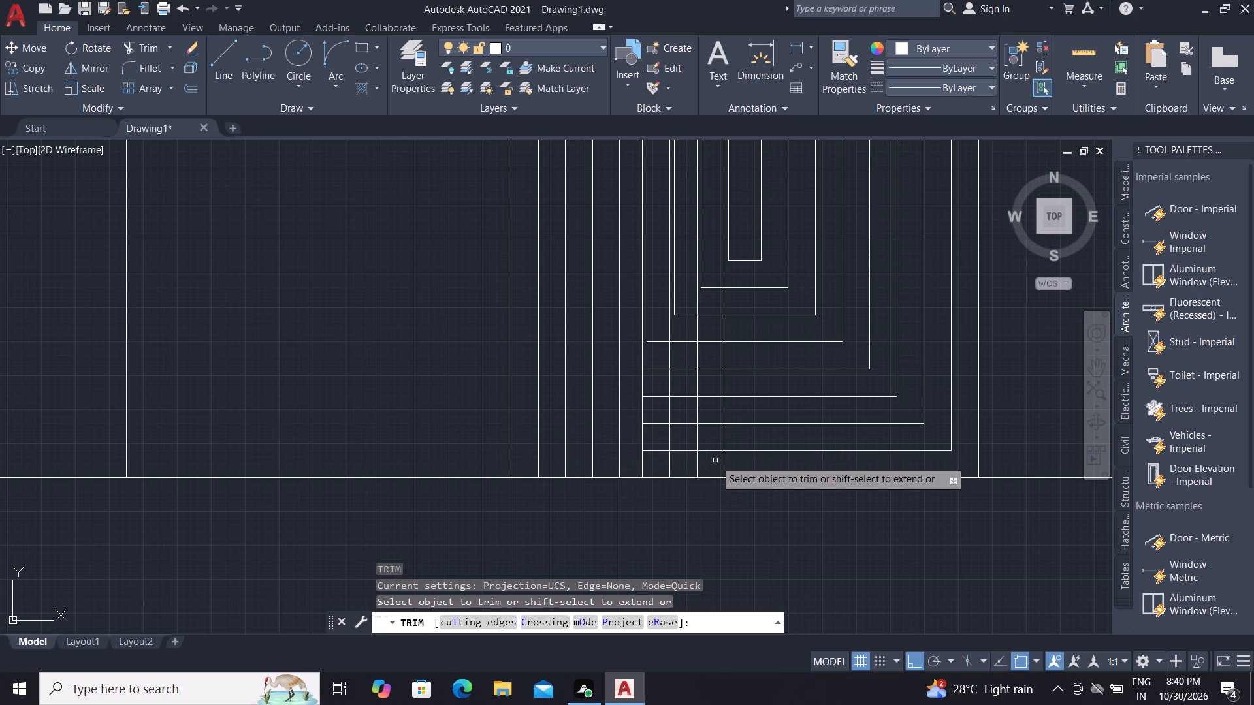
scroll(715, 460, "up", 2)
left_click(566, 432)
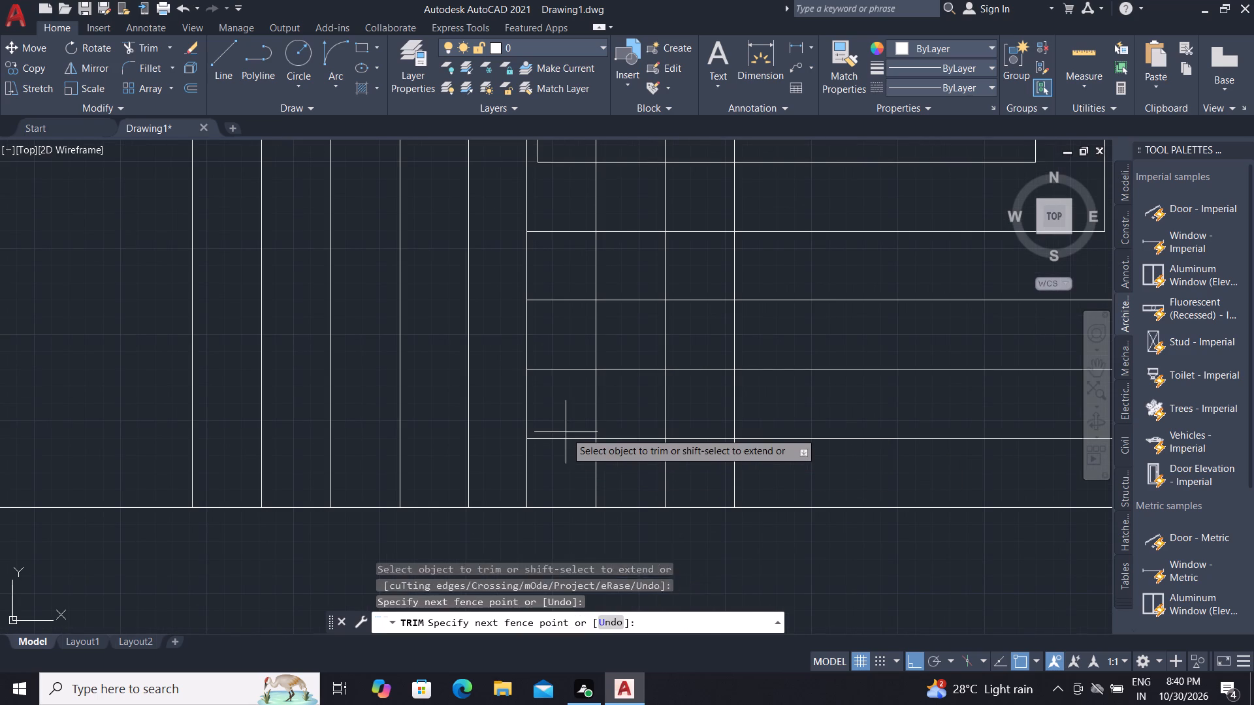
left_click(571, 442)
scroll(551, 268, "down", 3)
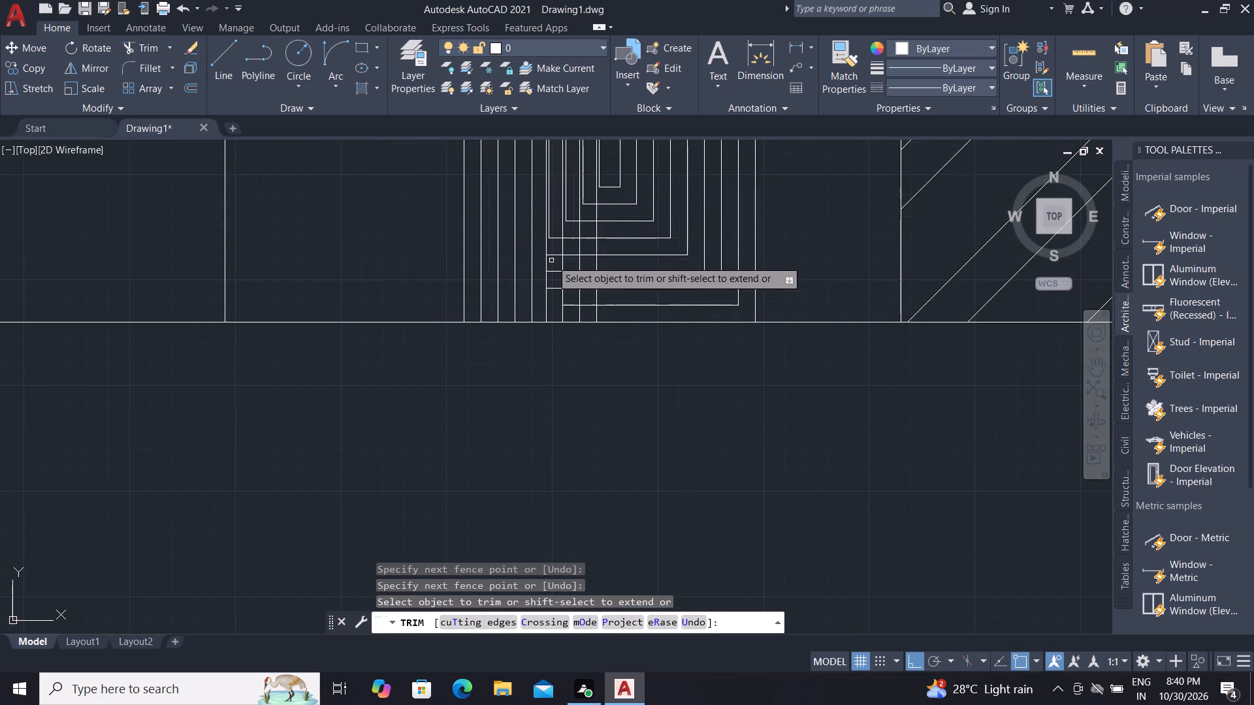
left_click(558, 226)
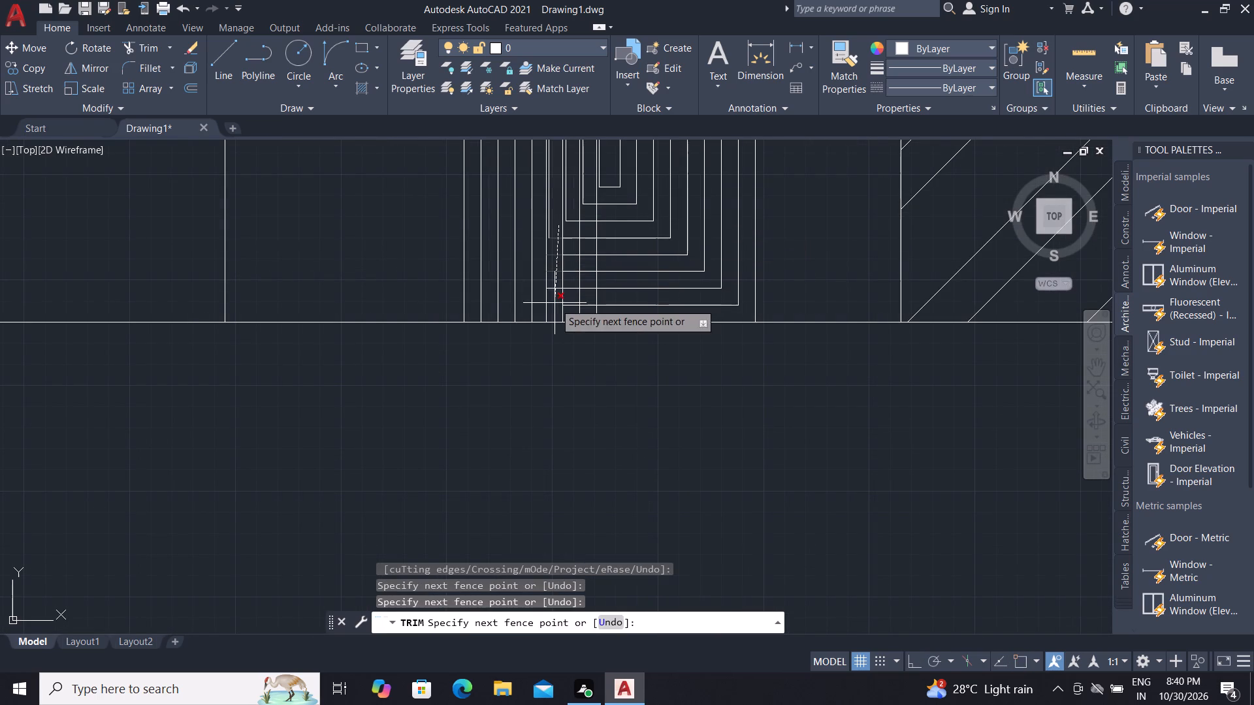
left_click(555, 302)
scroll(566, 227, "up", 2)
left_click(573, 234)
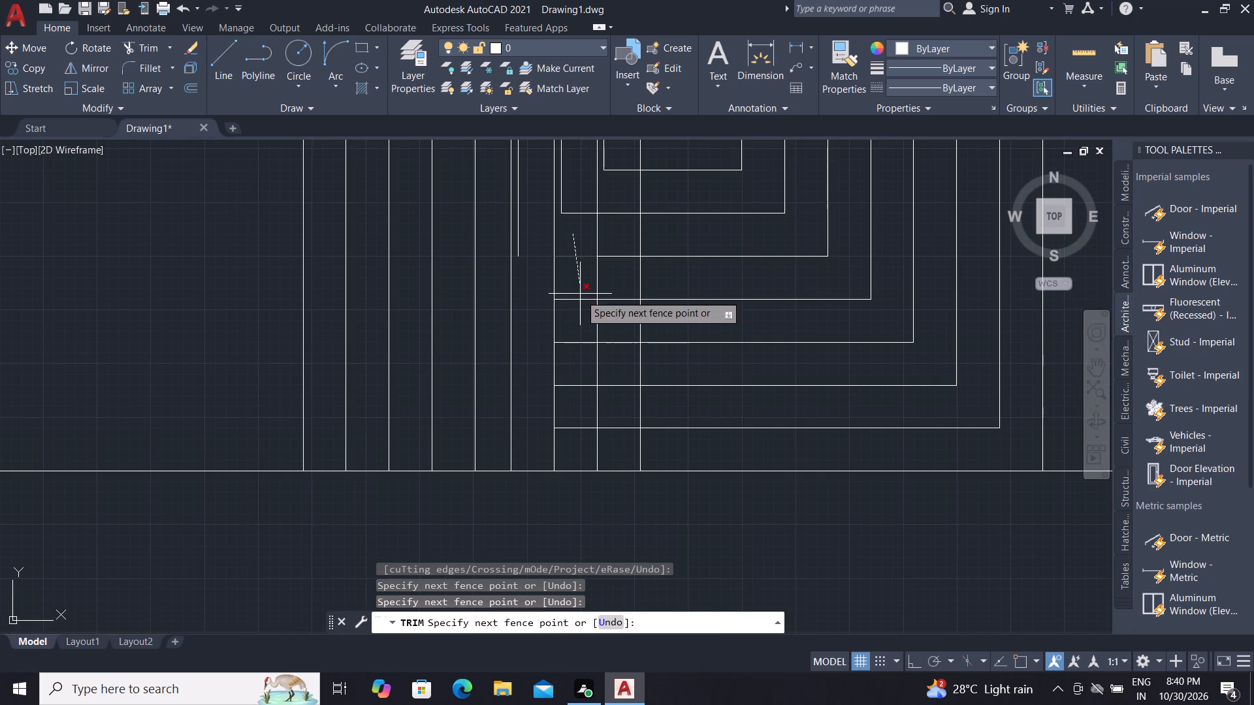
left_click(582, 429)
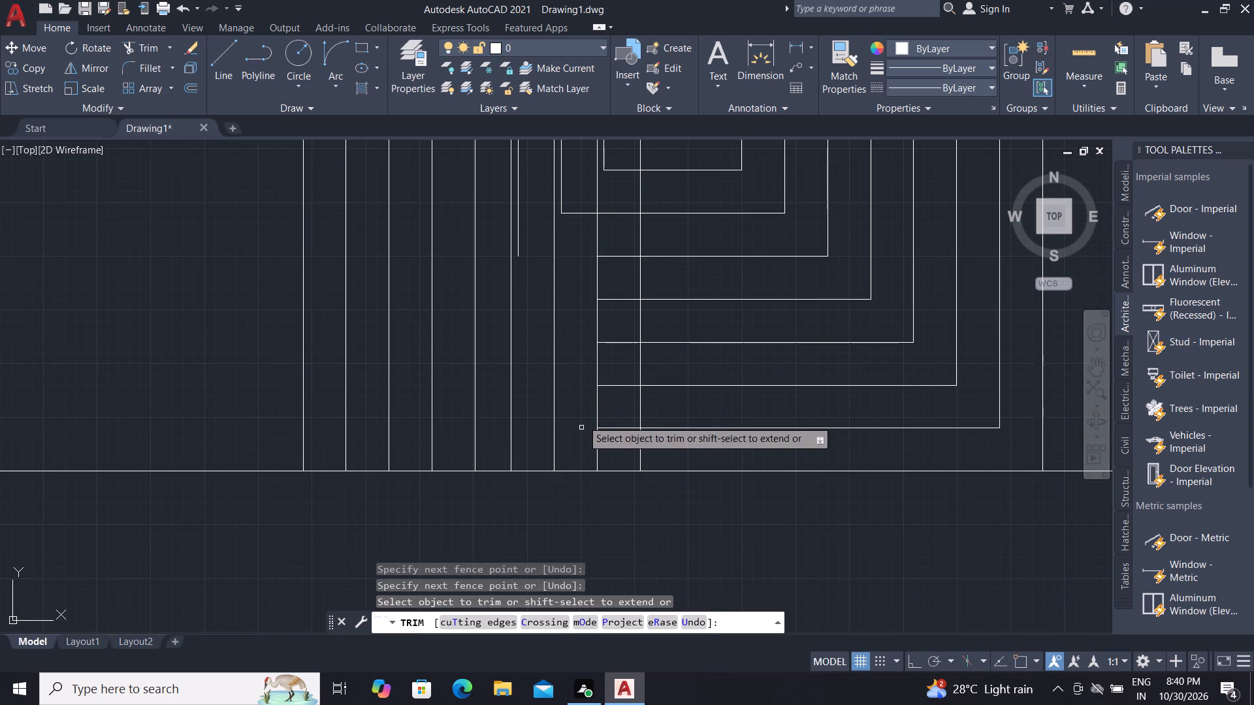
left_click(581, 211)
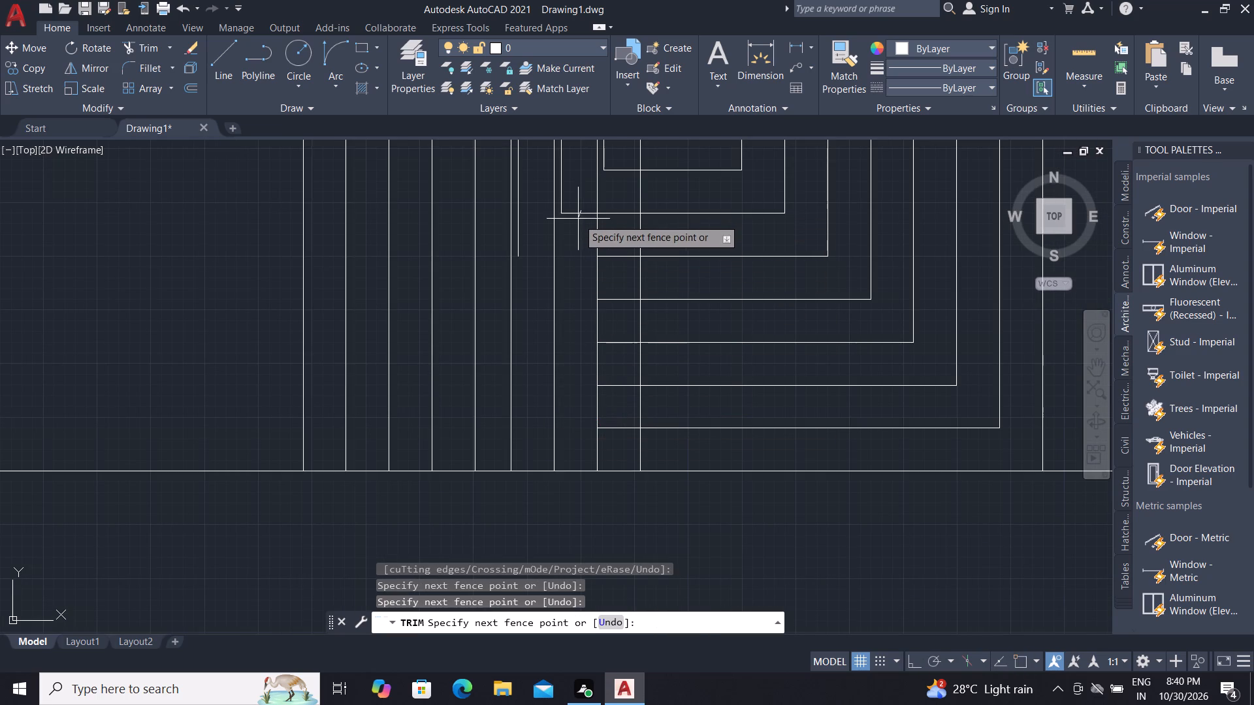
left_click(577, 228)
Trim away the two leftmost offset vertical lines beneath the shallow rectangle.
left_click(555, 242)
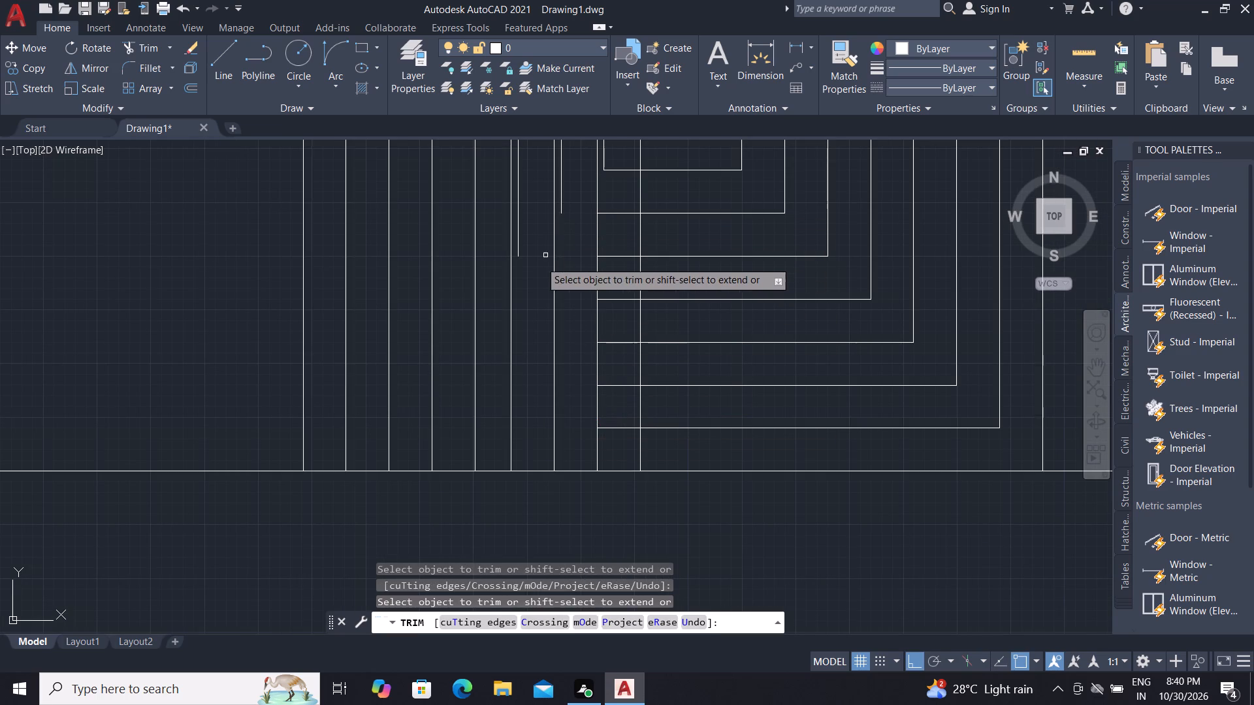
left_click(541, 270)
left_click(566, 300)
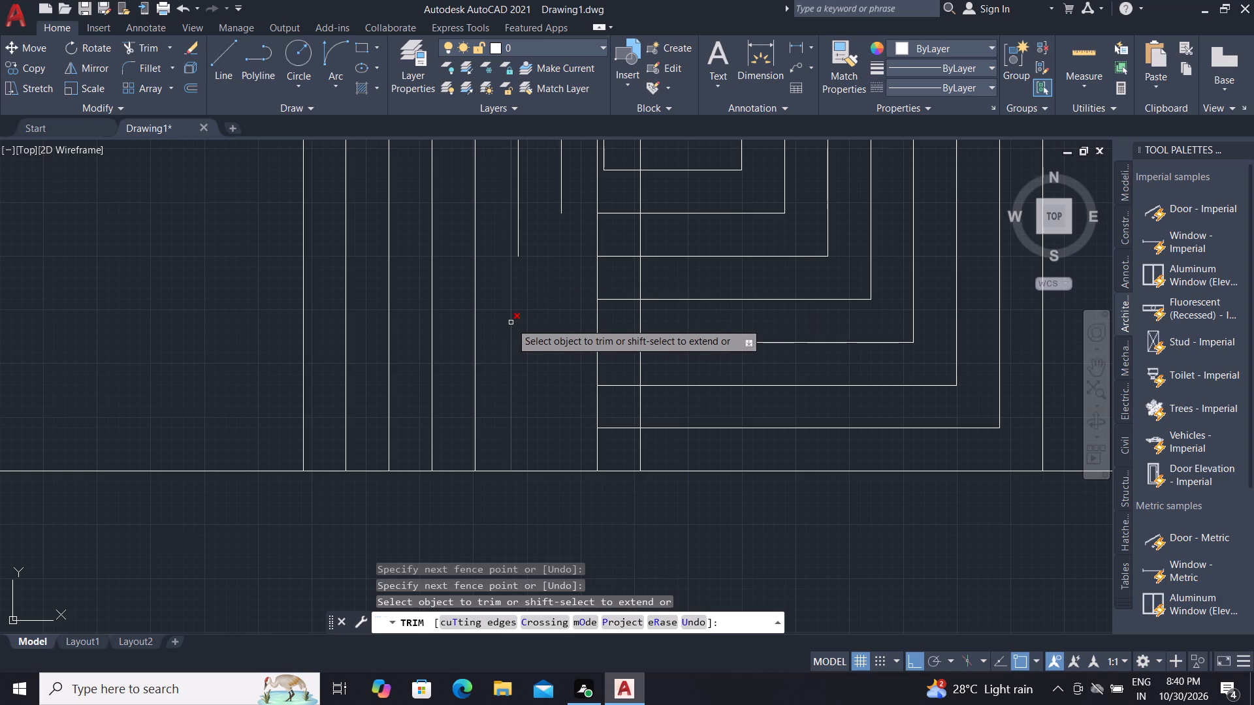
left_click(511, 322)
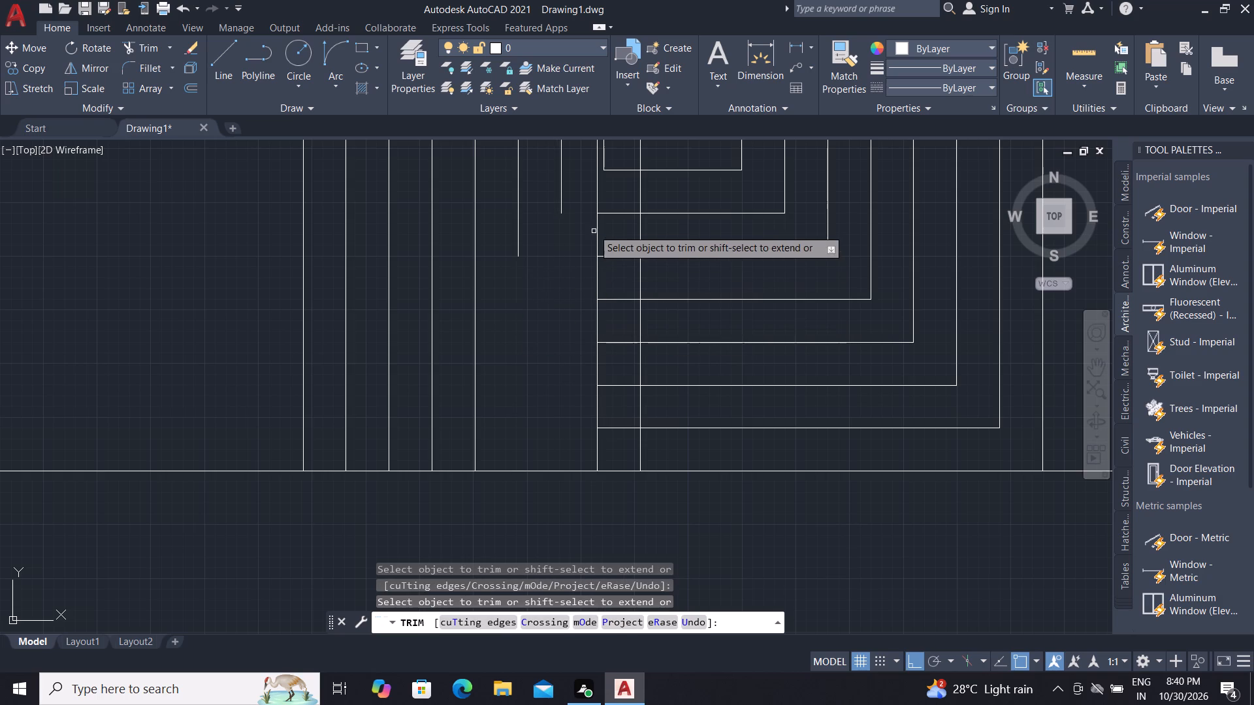
Trim away the remaining bottom edges of all the nested rectangles, leaving only their vertical sides.
left_click(603, 196)
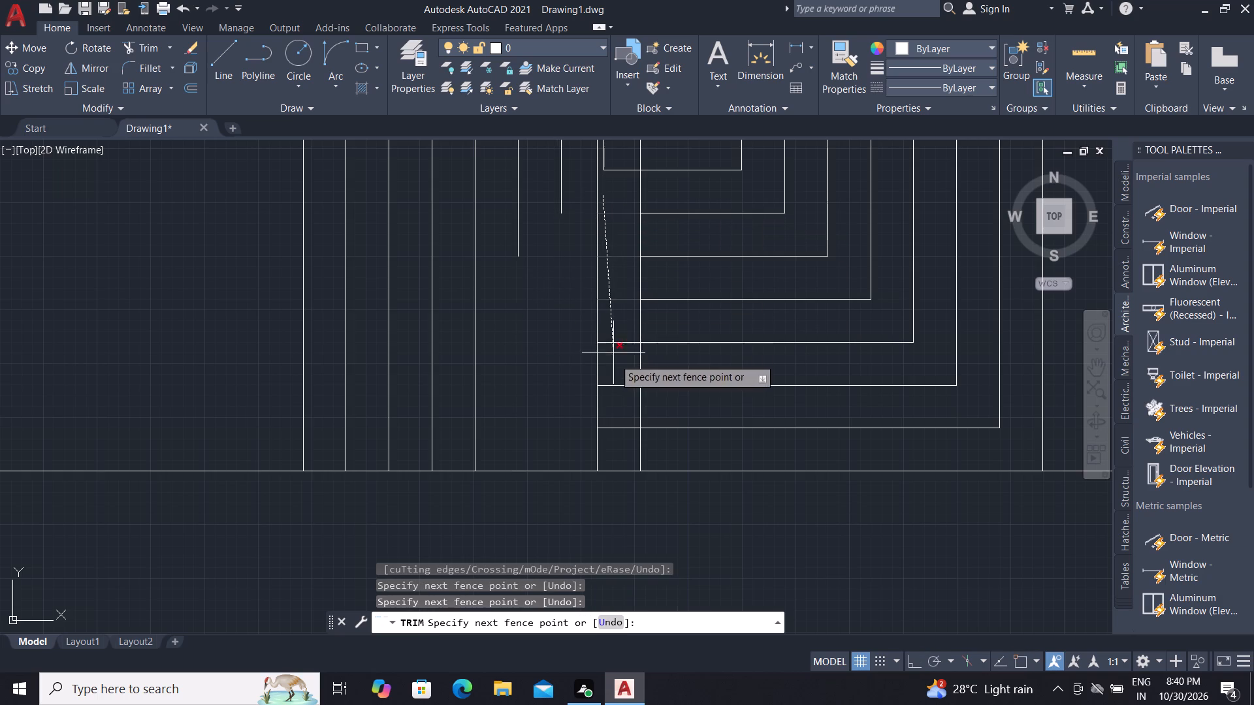
left_click(617, 435)
left_click(745, 202)
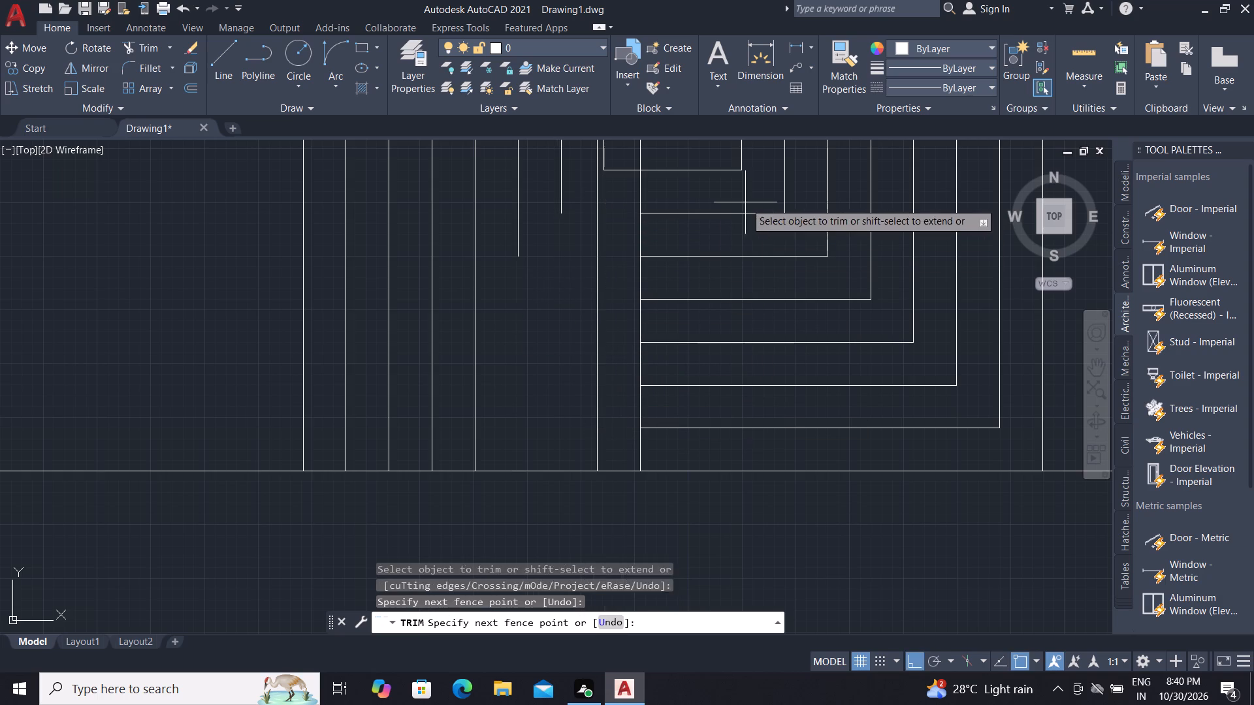
left_click(787, 438)
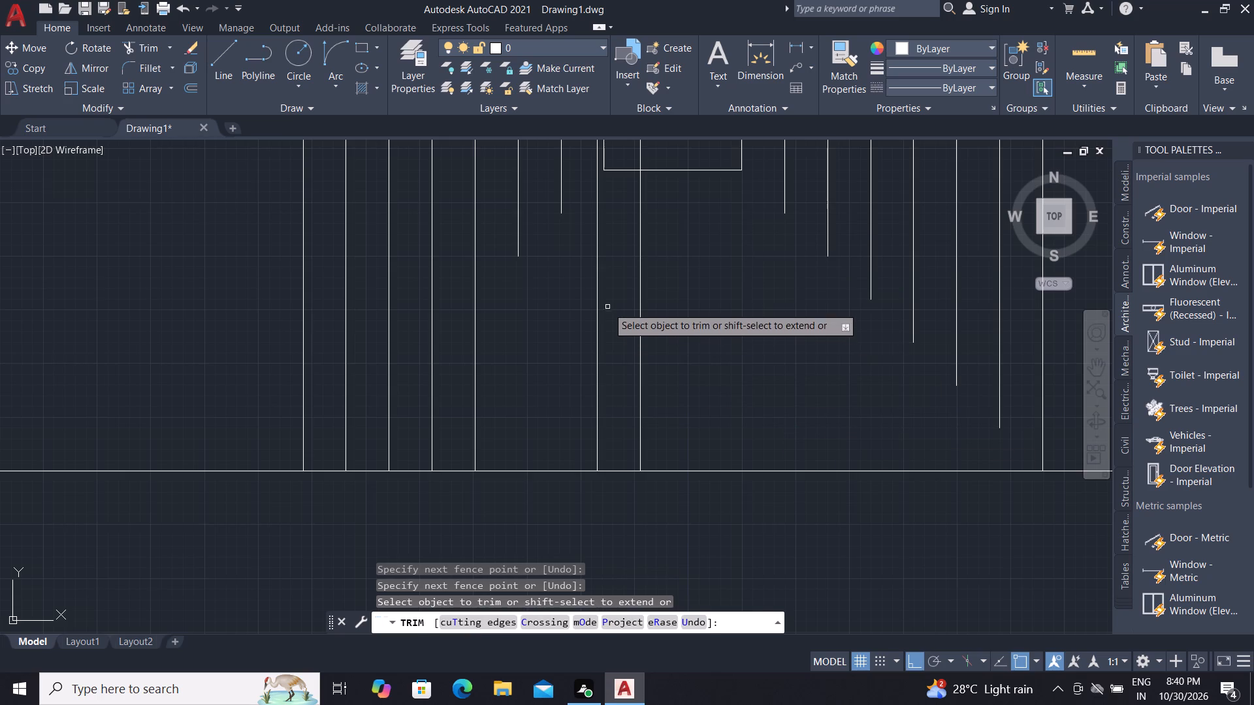
scroll(608, 238, "down", 2)
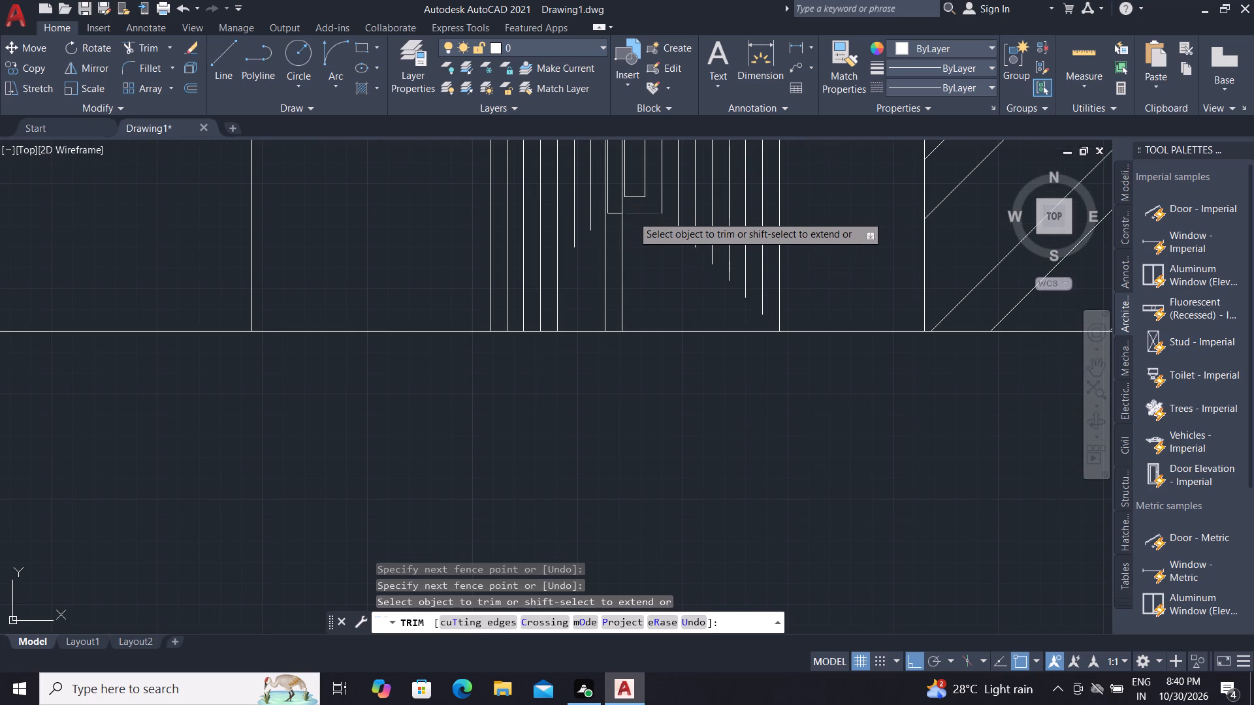
left_click(632, 215)
left_click(617, 215)
left_click(635, 197)
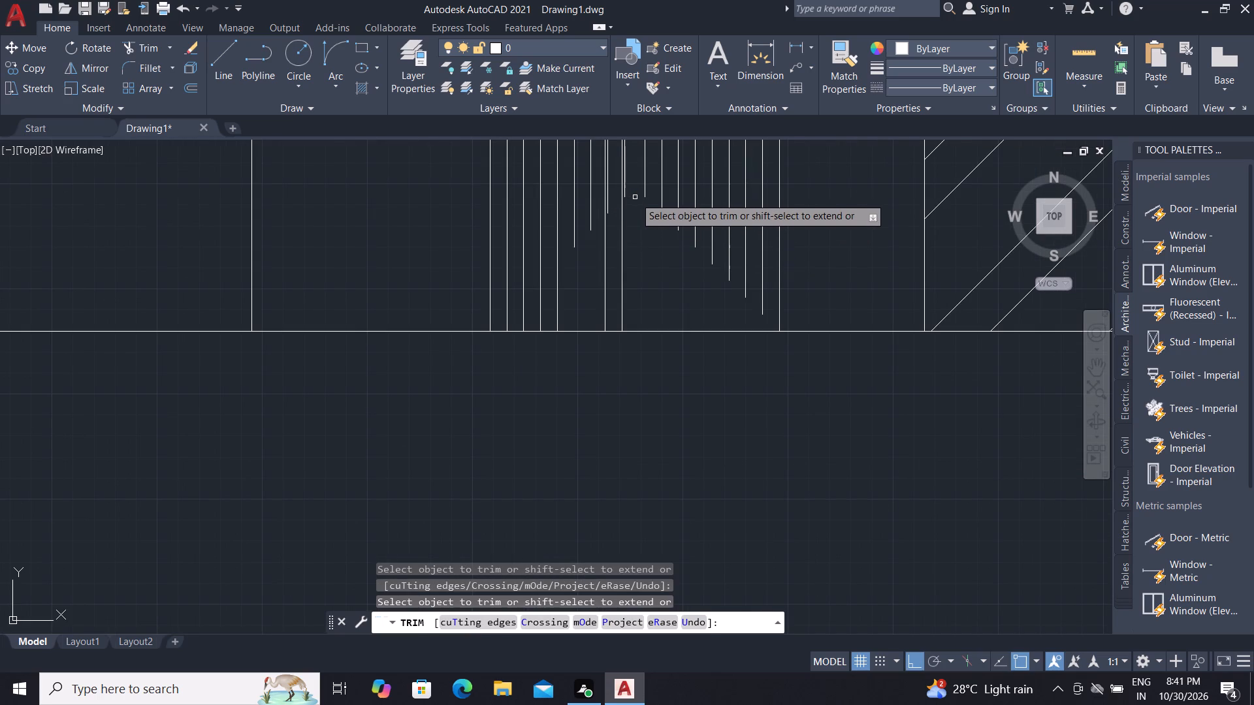
Trim away the last two offset vertical lines running to the floor beneath the shallow rectangle.
scroll(628, 204, "down", 1)
scroll(628, 194, "up", 3)
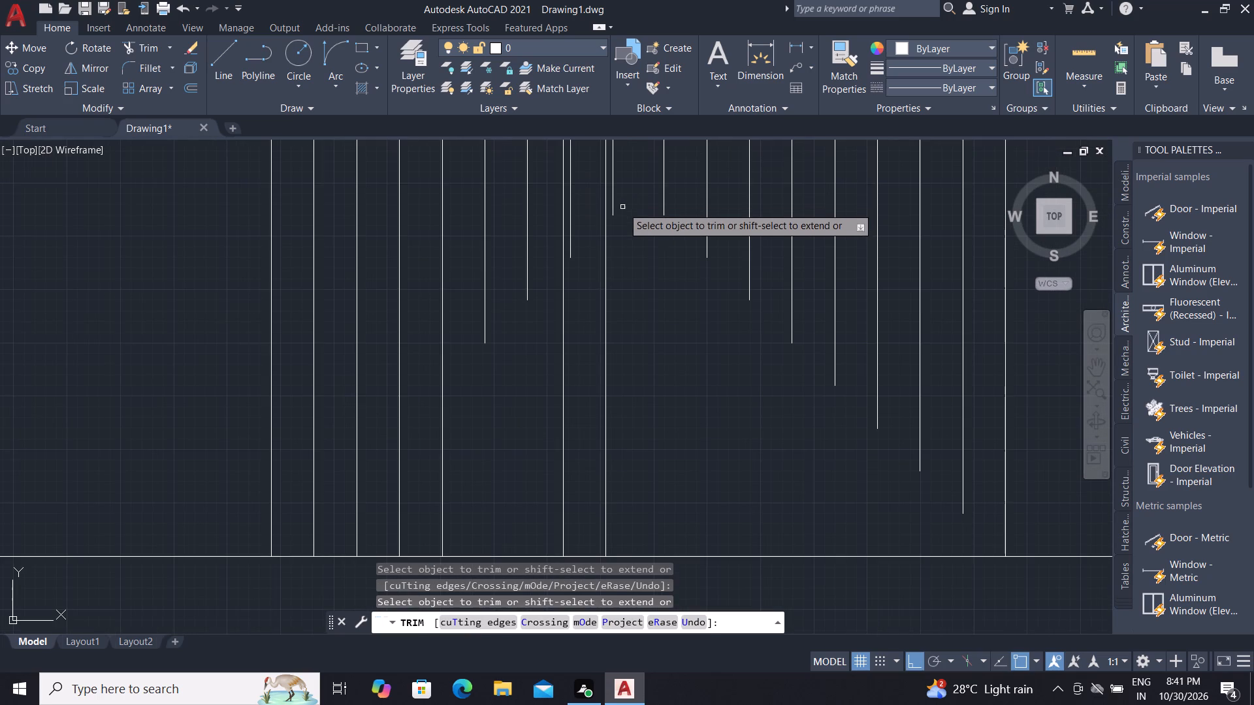
left_click(608, 214)
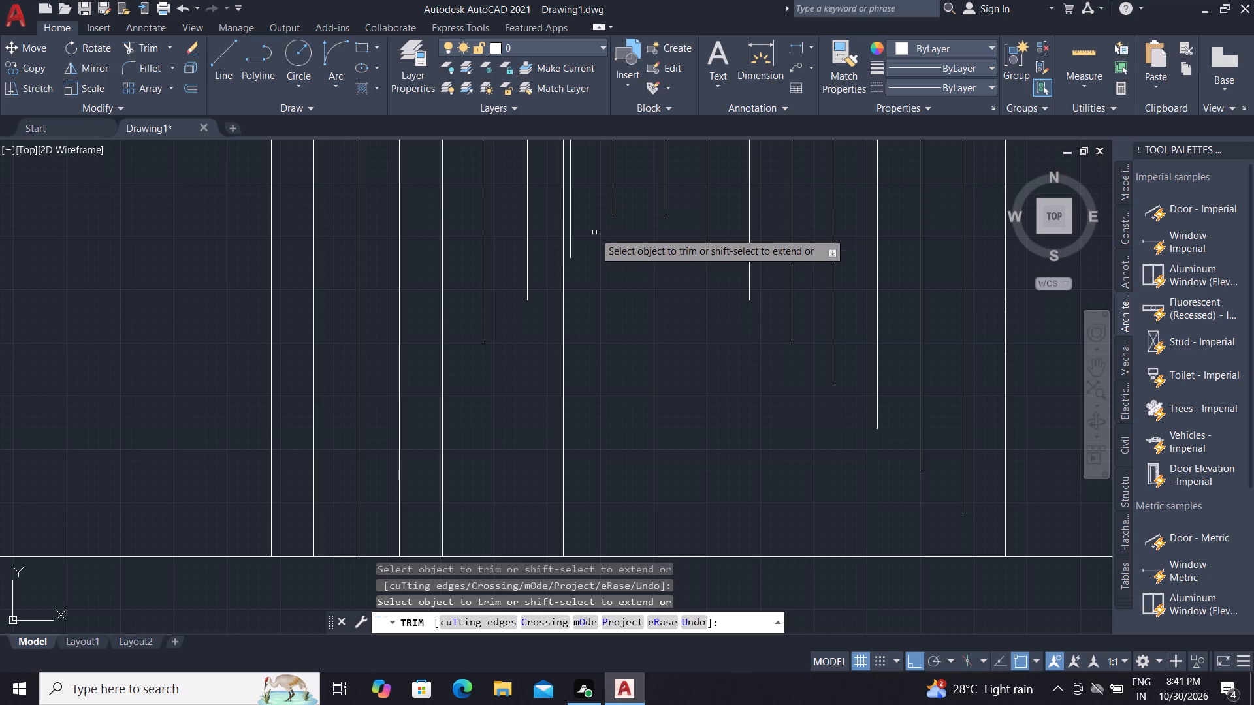
left_click(564, 283)
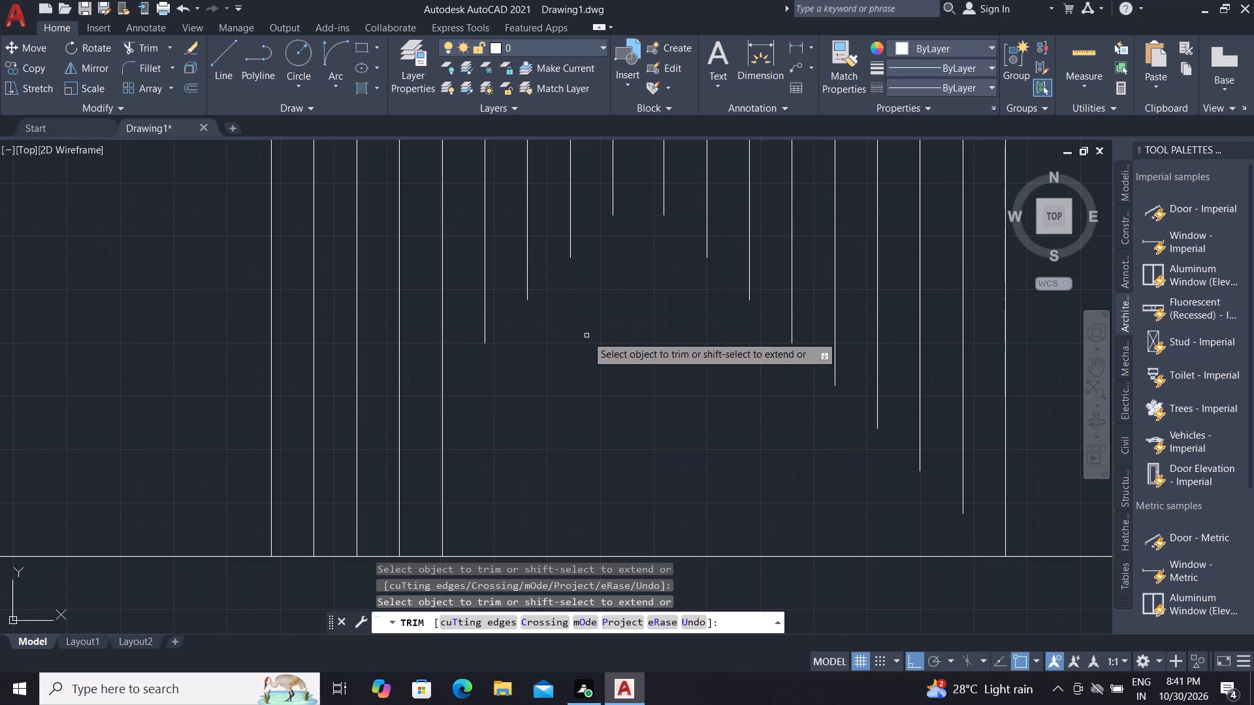
key("Escape")
key("Escape")
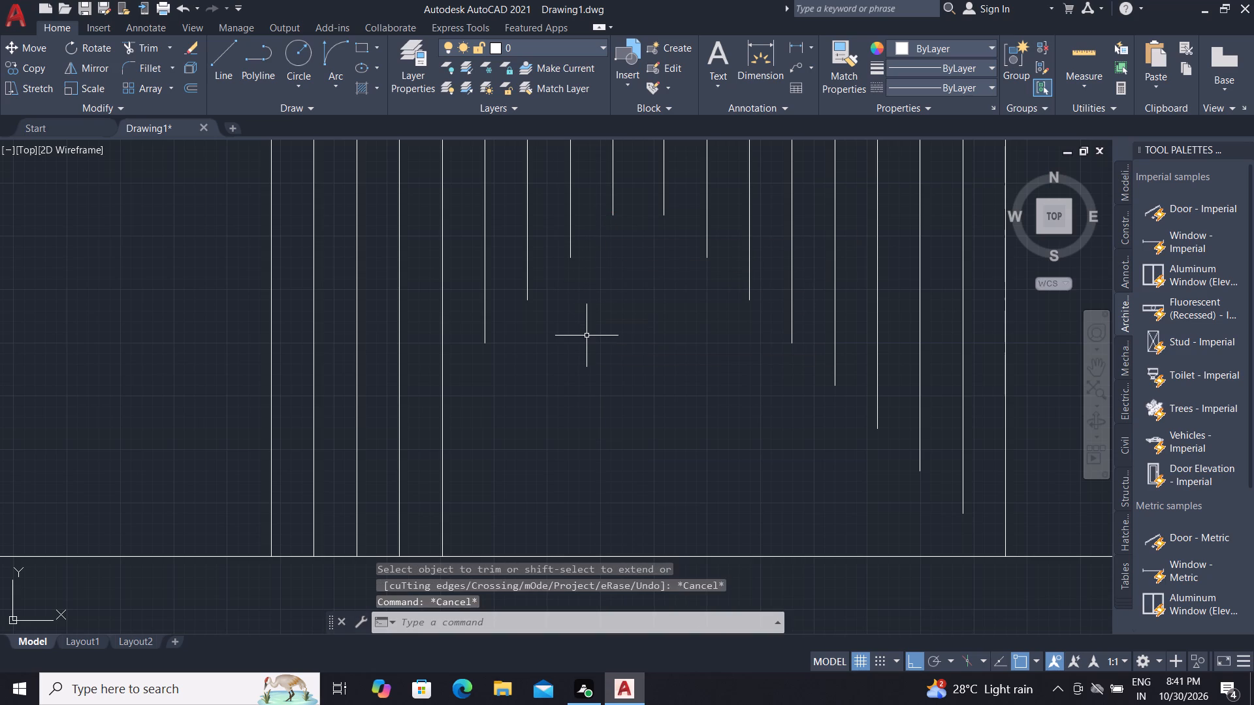
Extend the four remaining short left sides of the nested rectangles down to the floor line.
type("EX")
key("space")
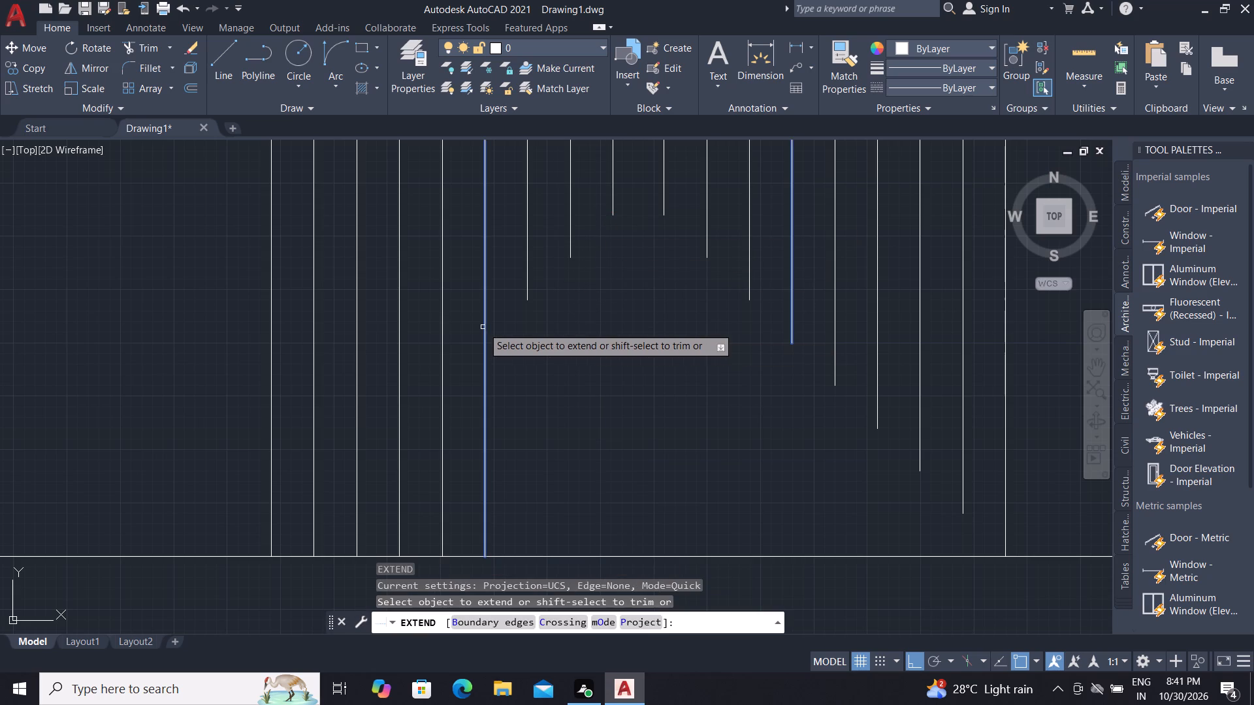
left_click(484, 328)
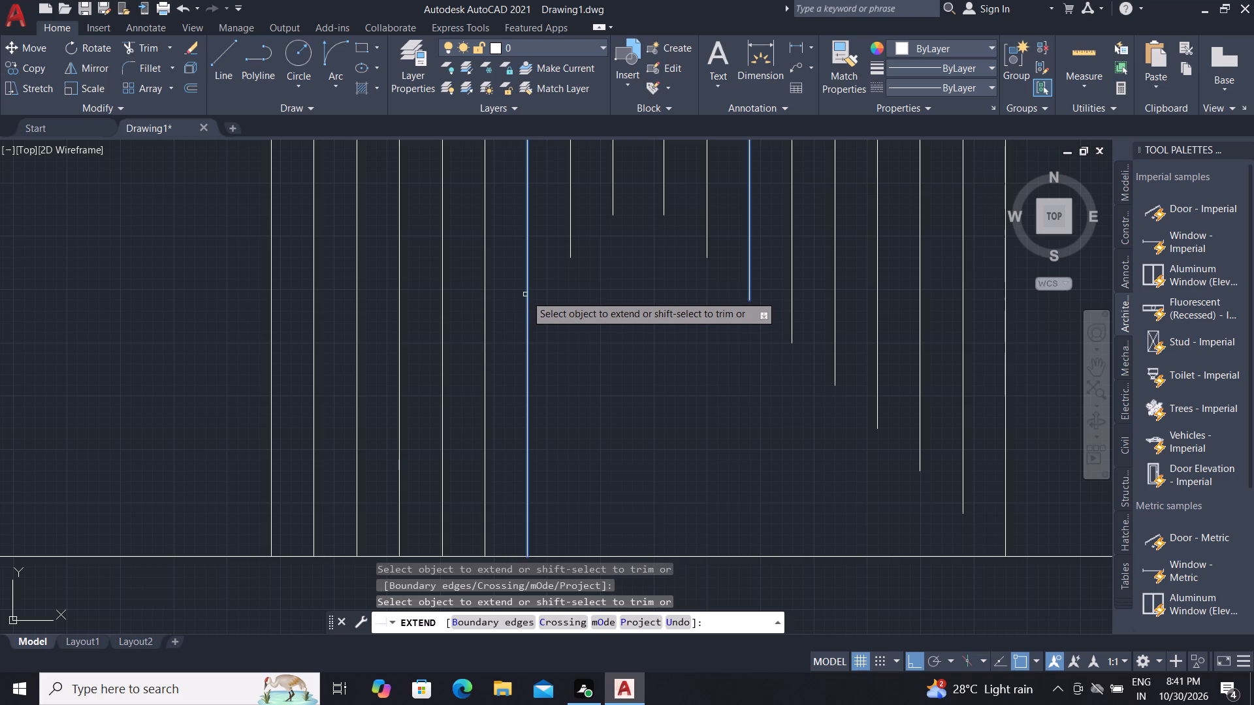
left_click(526, 296)
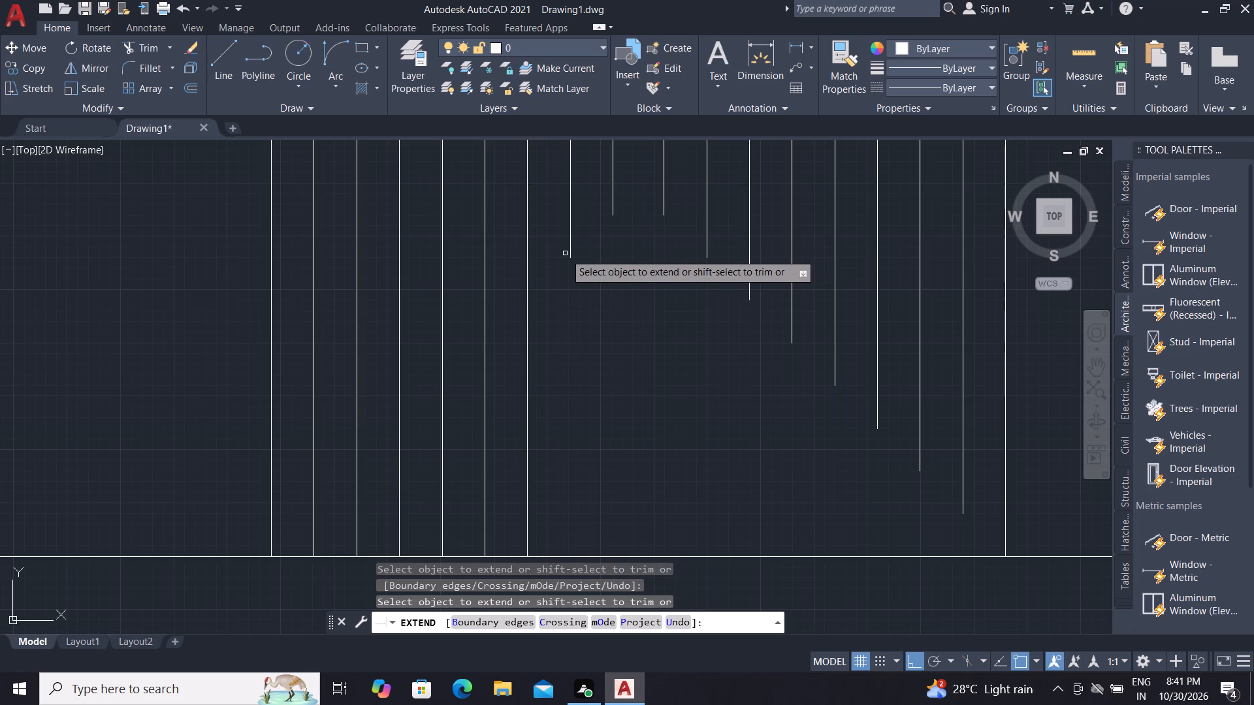
left_click(571, 253)
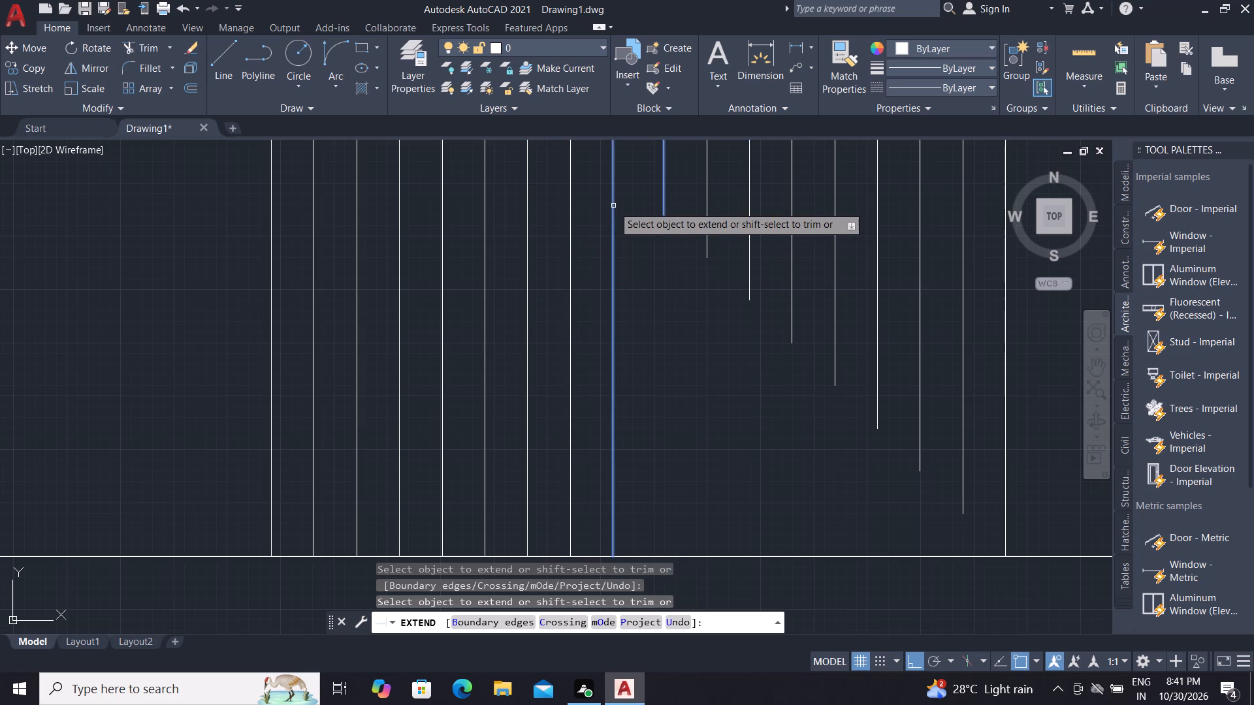
left_click(613, 206)
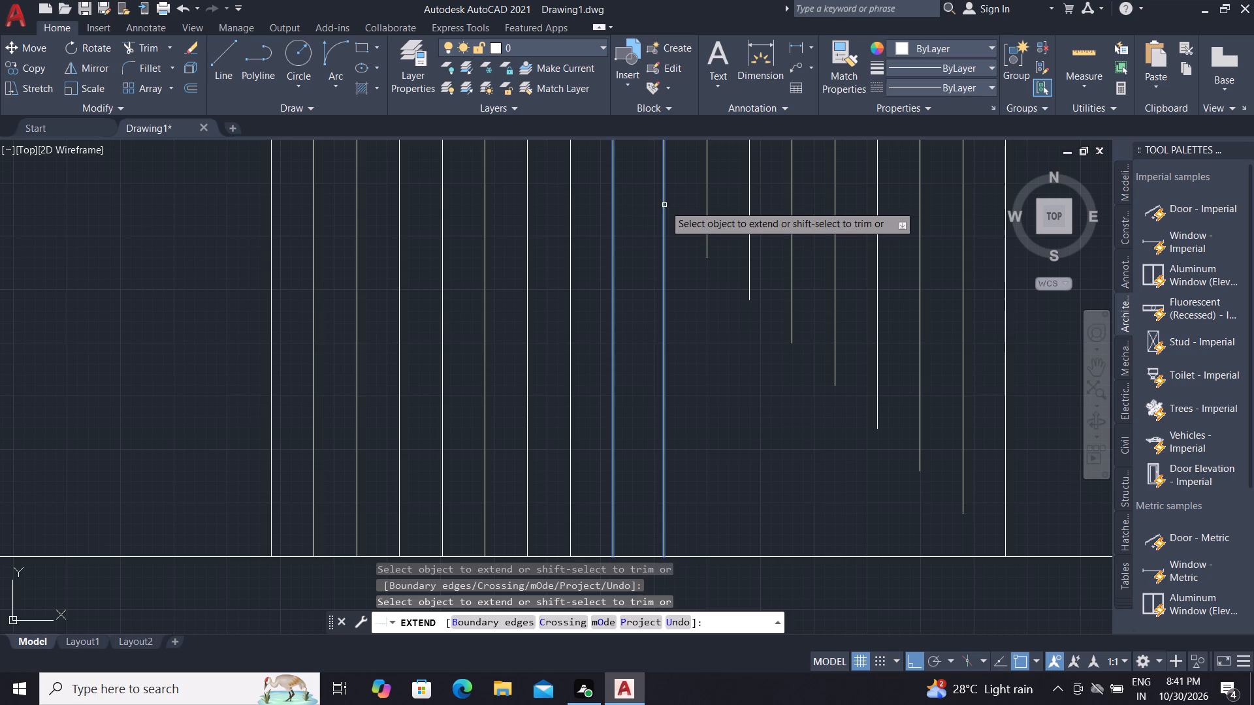
Extend all eight short right sides of the nested rectangles down to the floor line.
left_click(709, 226)
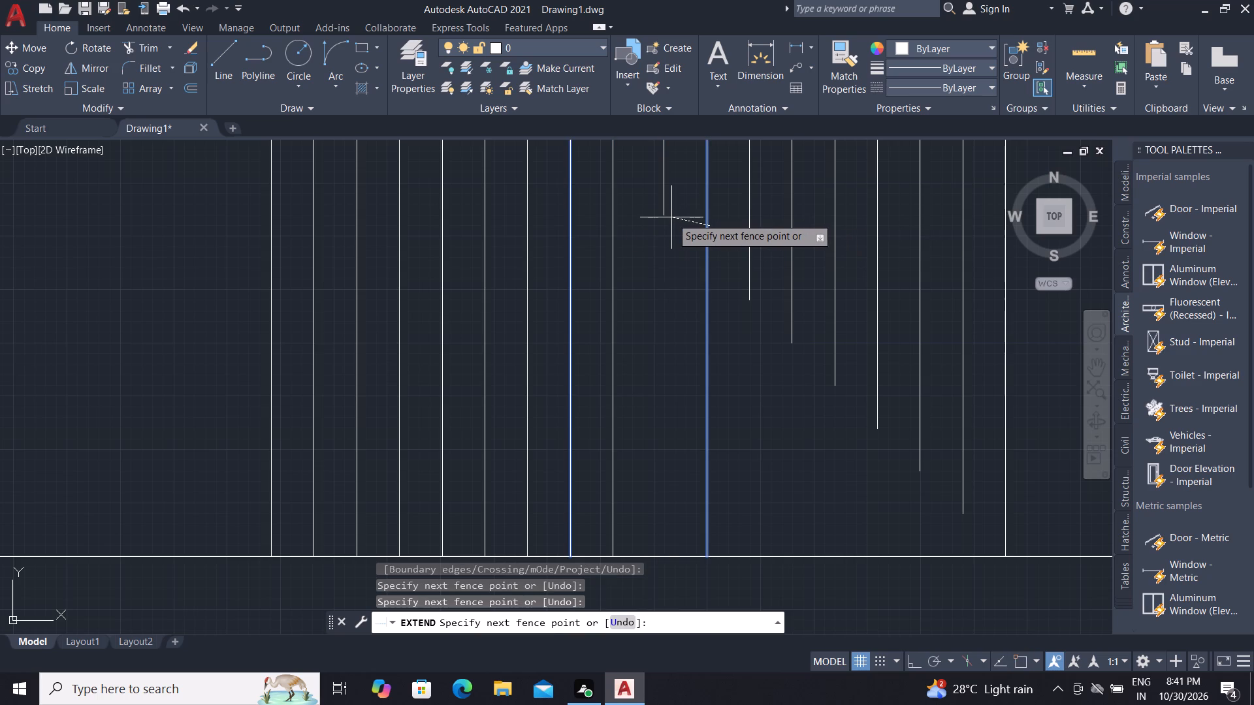
left_click(660, 212)
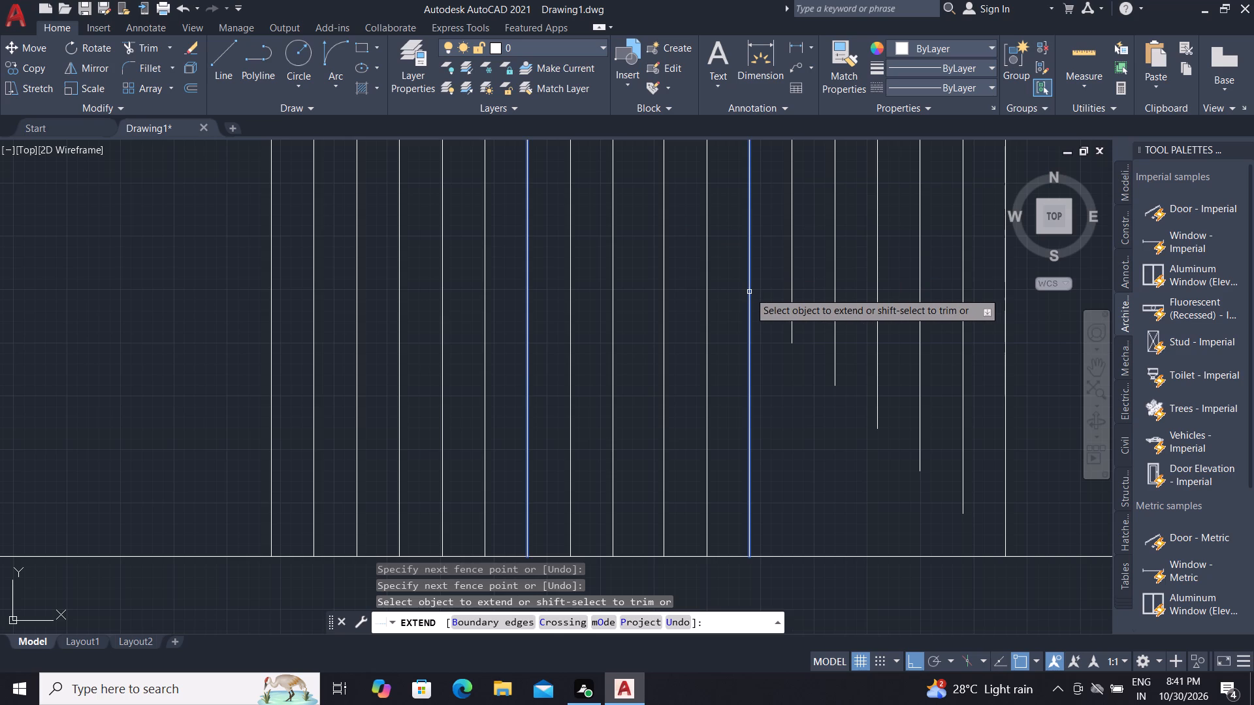
left_click(749, 292)
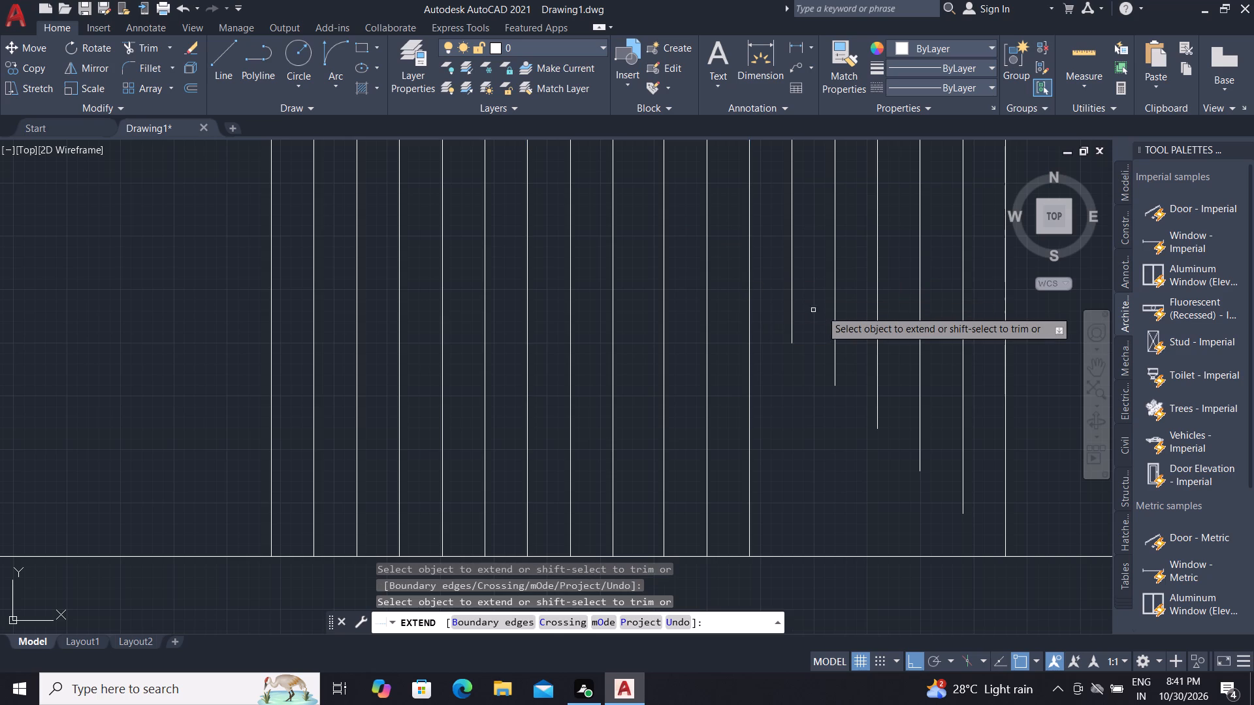
left_click(790, 327)
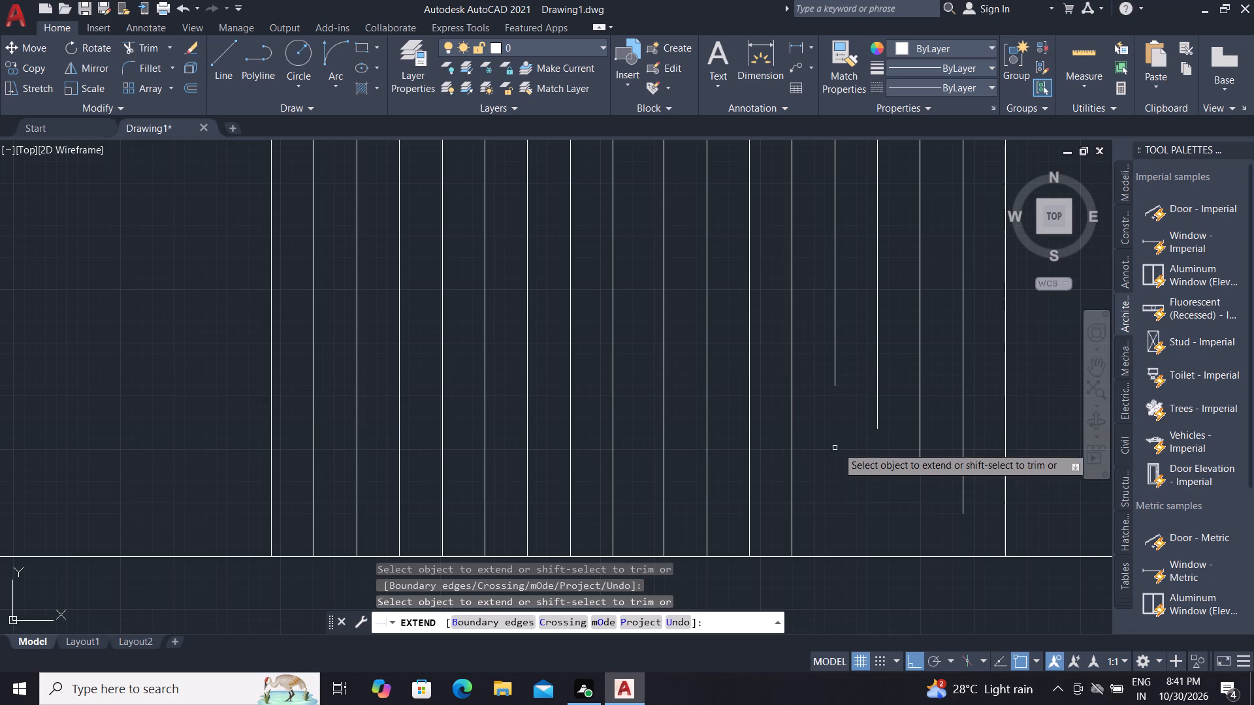
left_click(836, 373)
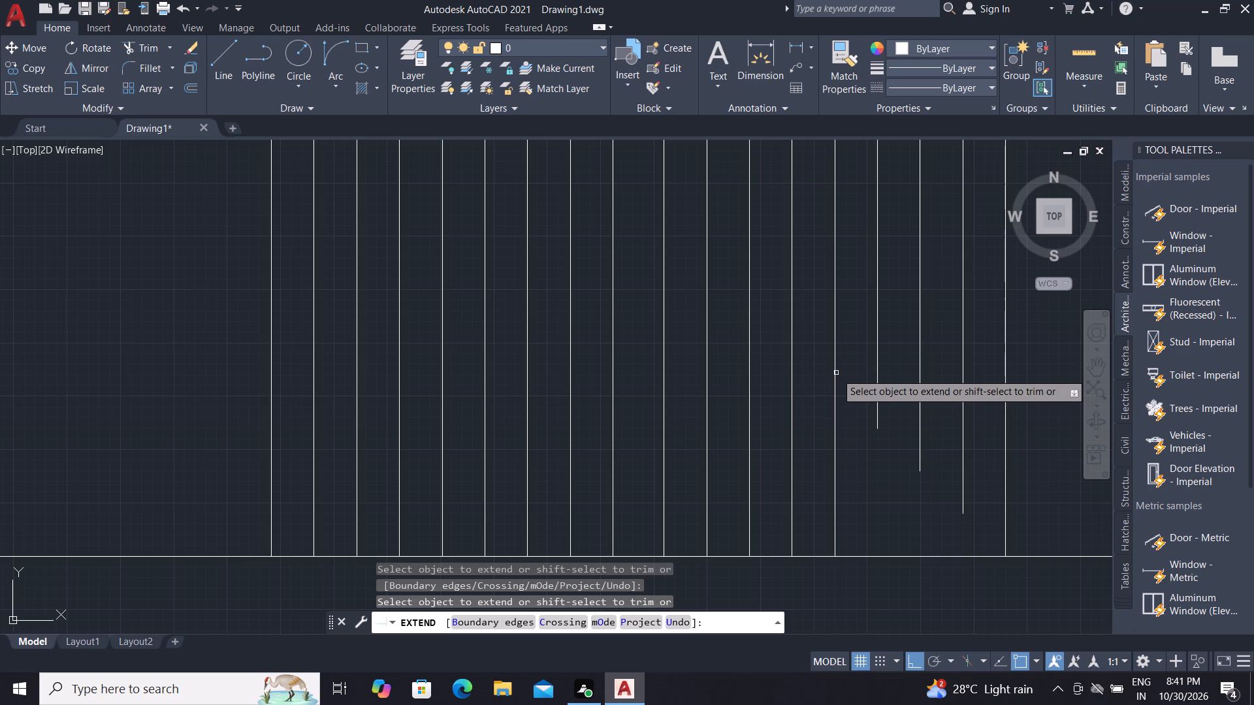
left_click(877, 420)
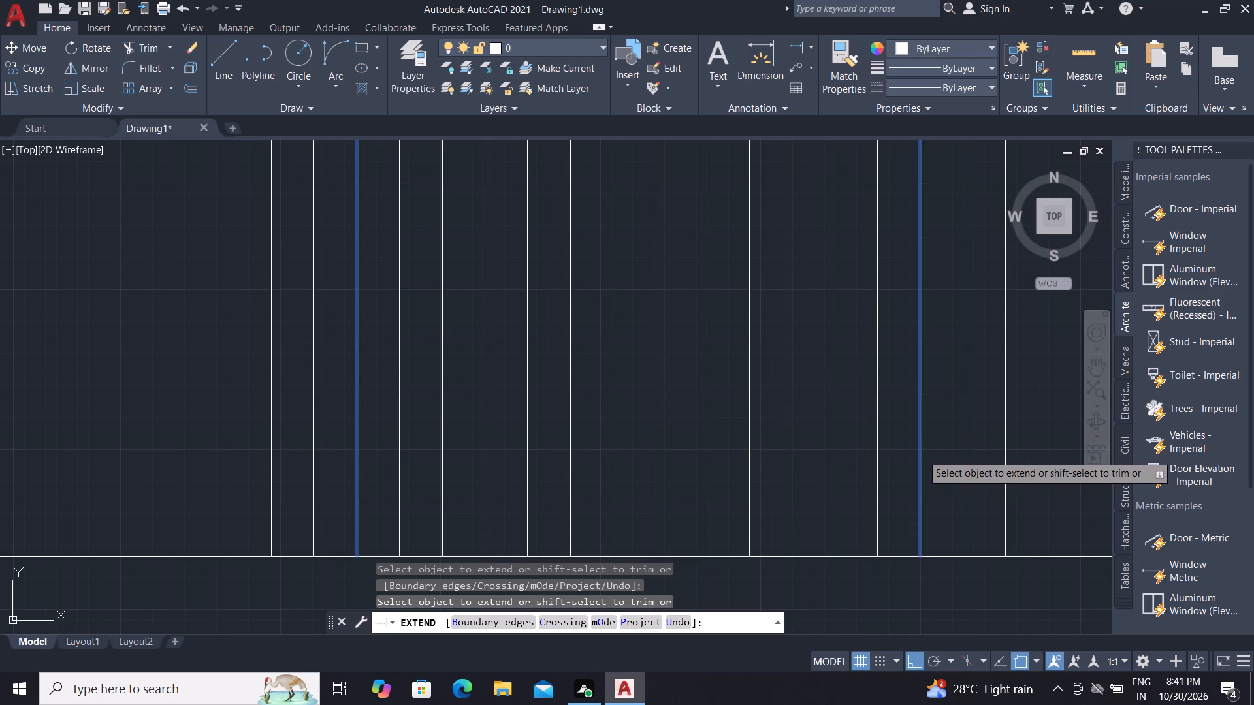
left_click(922, 454)
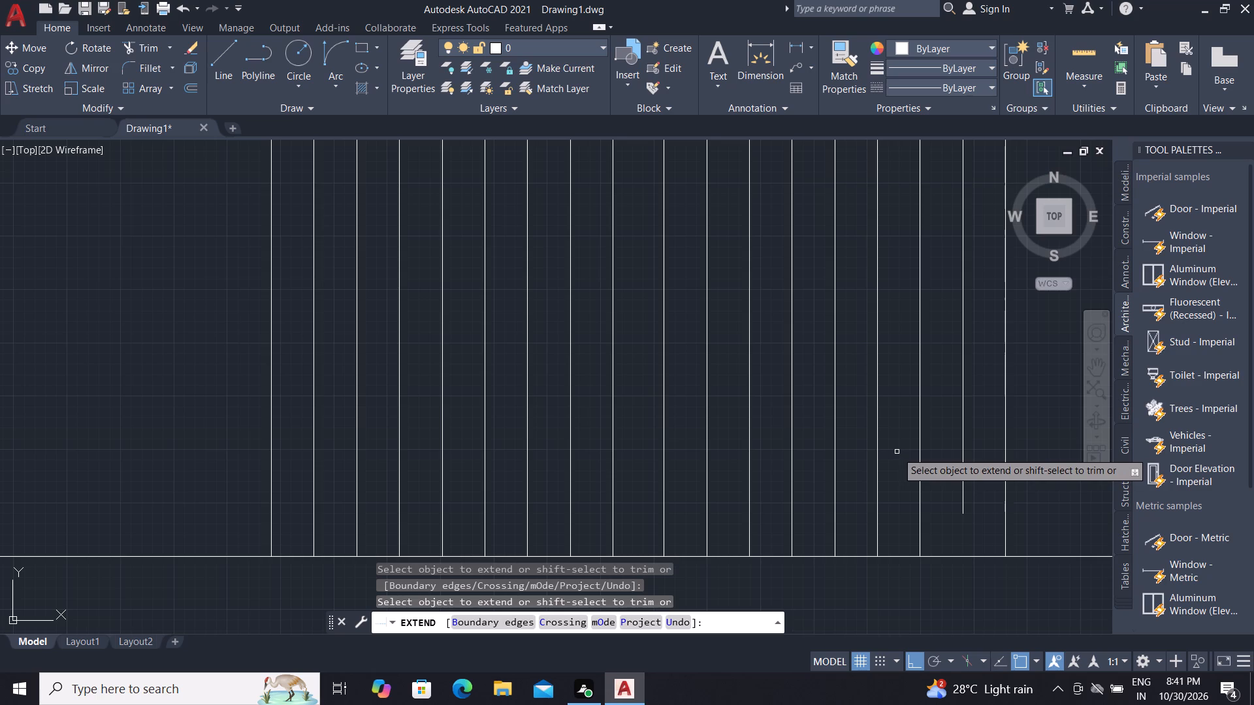
left_click(962, 493)
scroll(940, 582, "down", 3)
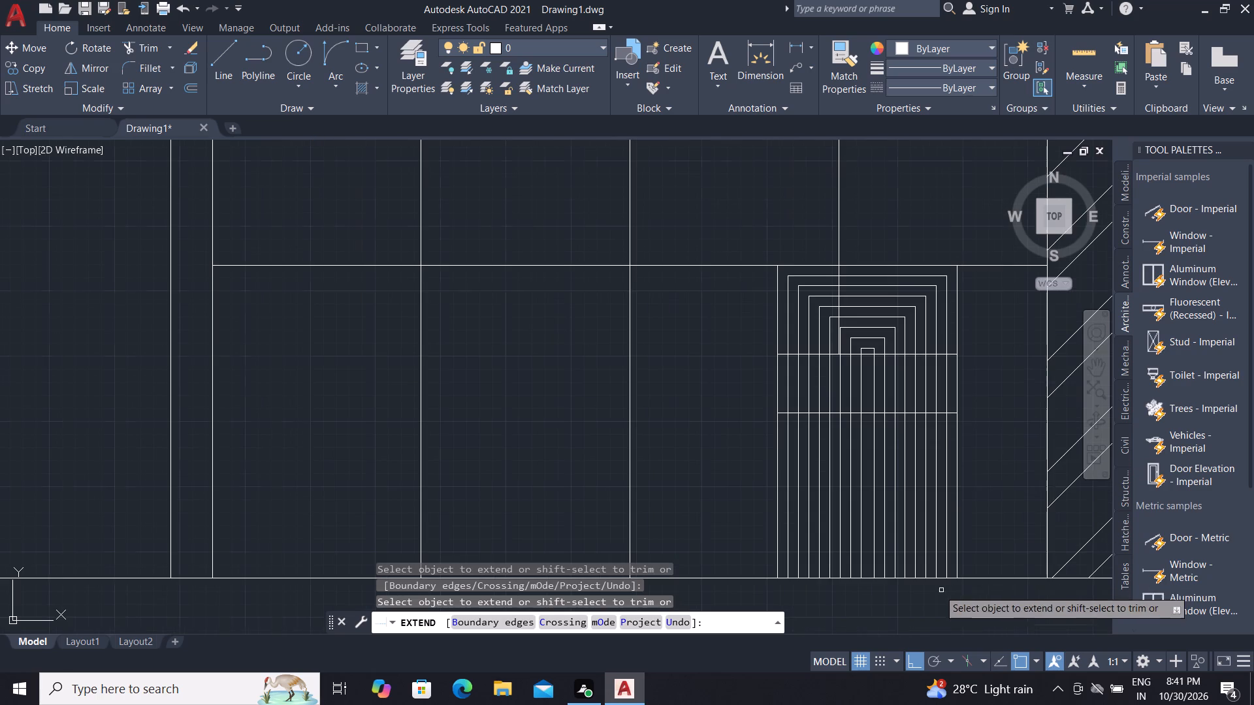
scroll(868, 415, "up", 2)
scroll(835, 499, "down", 1)
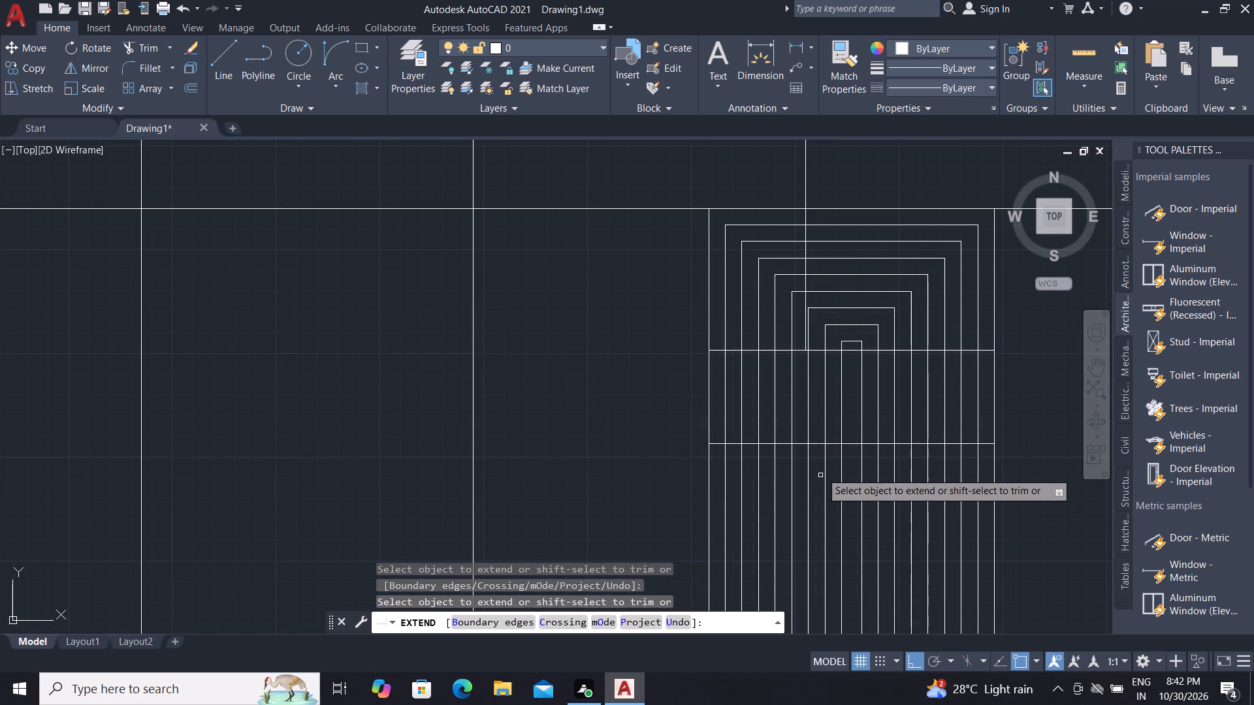
key("Escape")
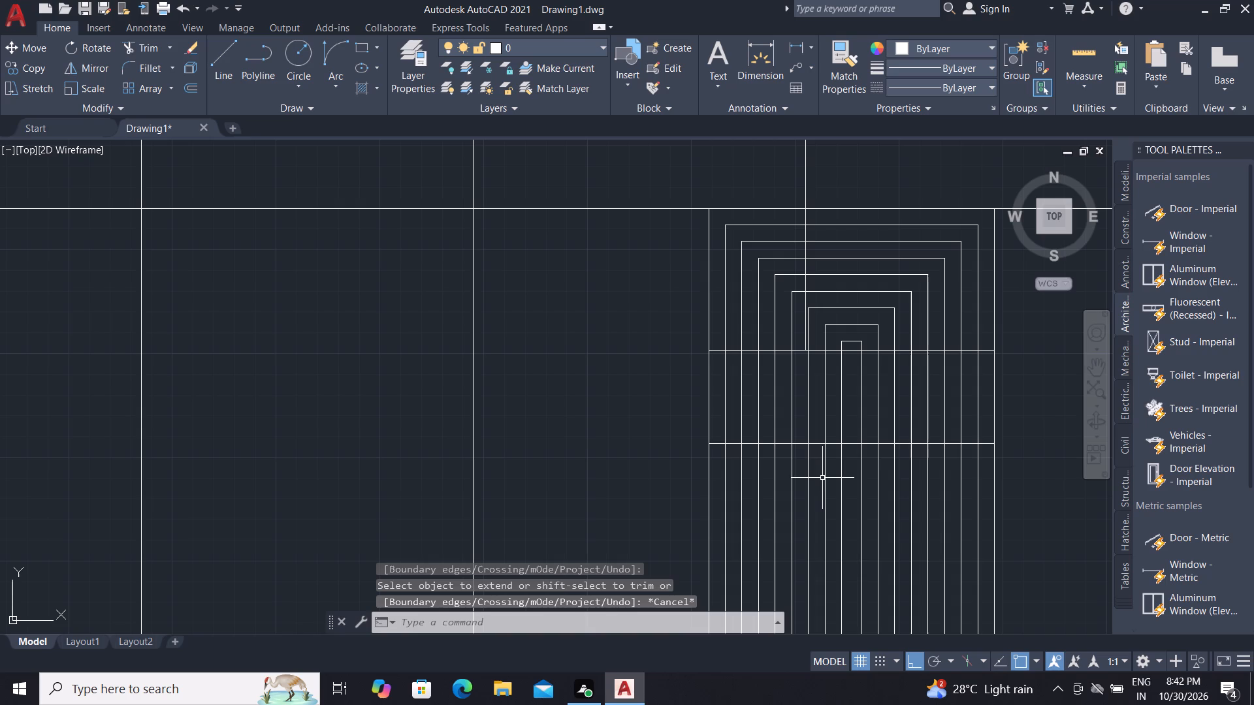
Trim all the inner vertical lines between the fixture's two horizontal lines to leave a blank band.
type("TRV")
key("space")
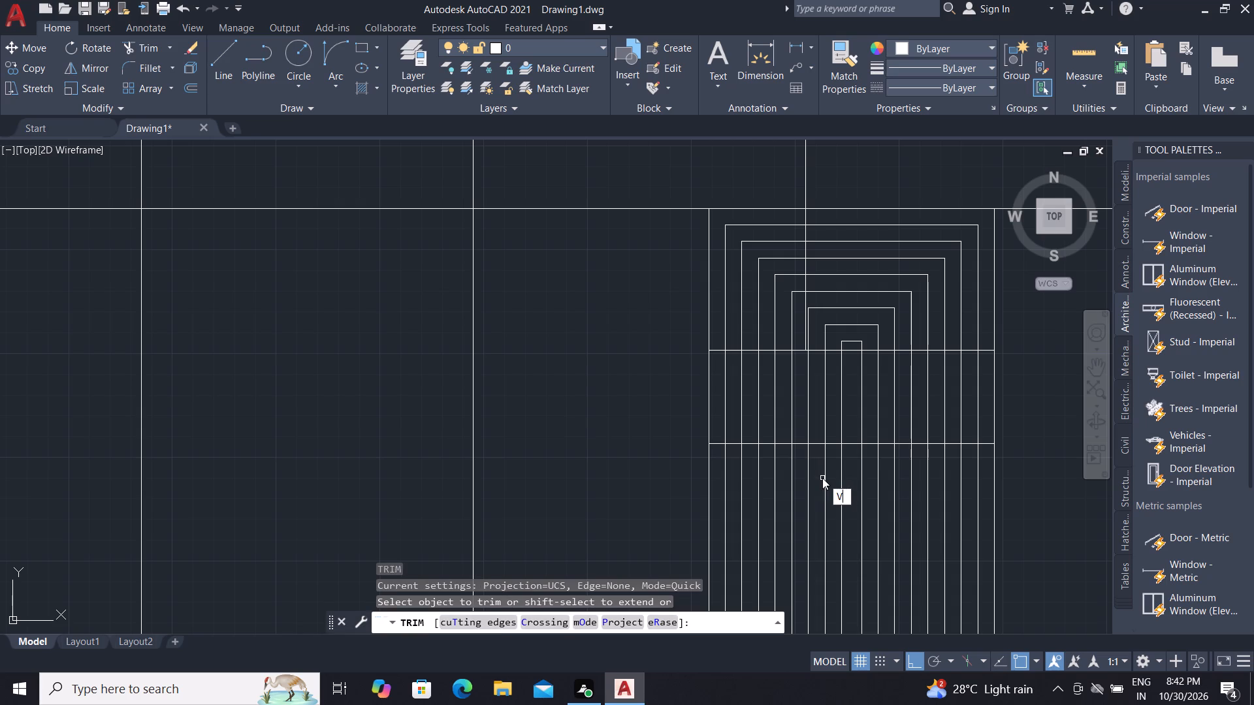
key("Escape")
type("TR")
key("space")
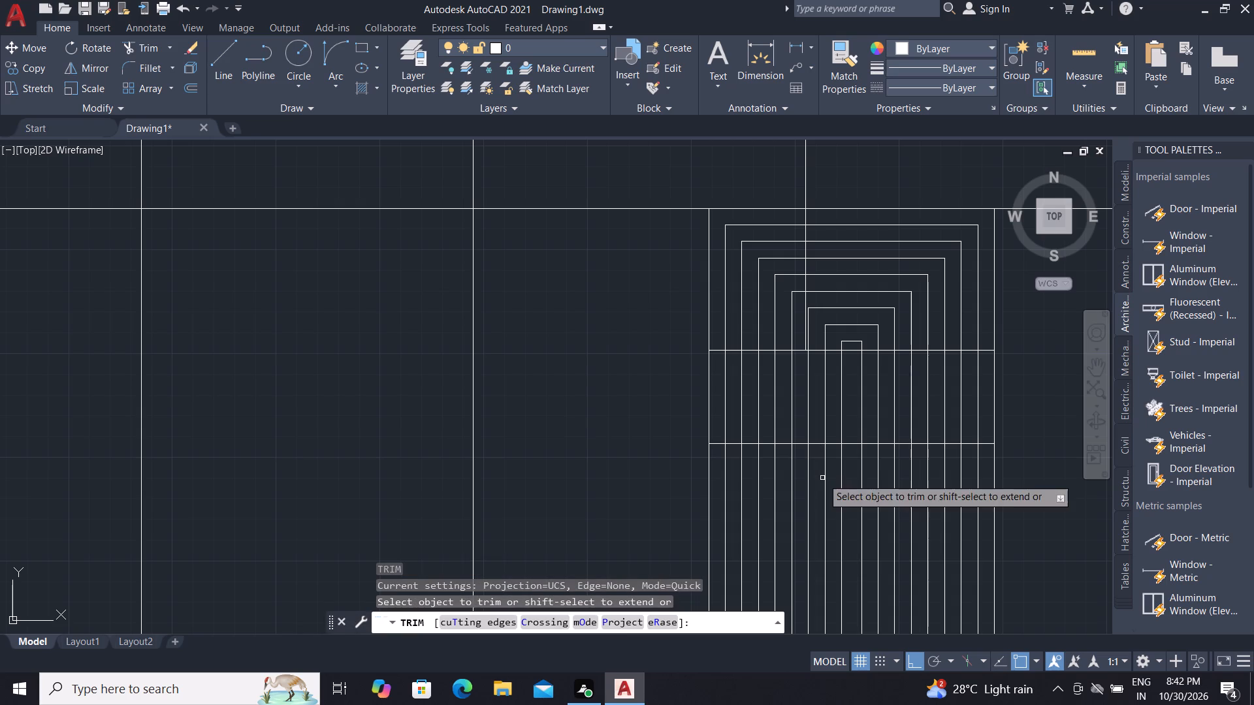
left_click(718, 399)
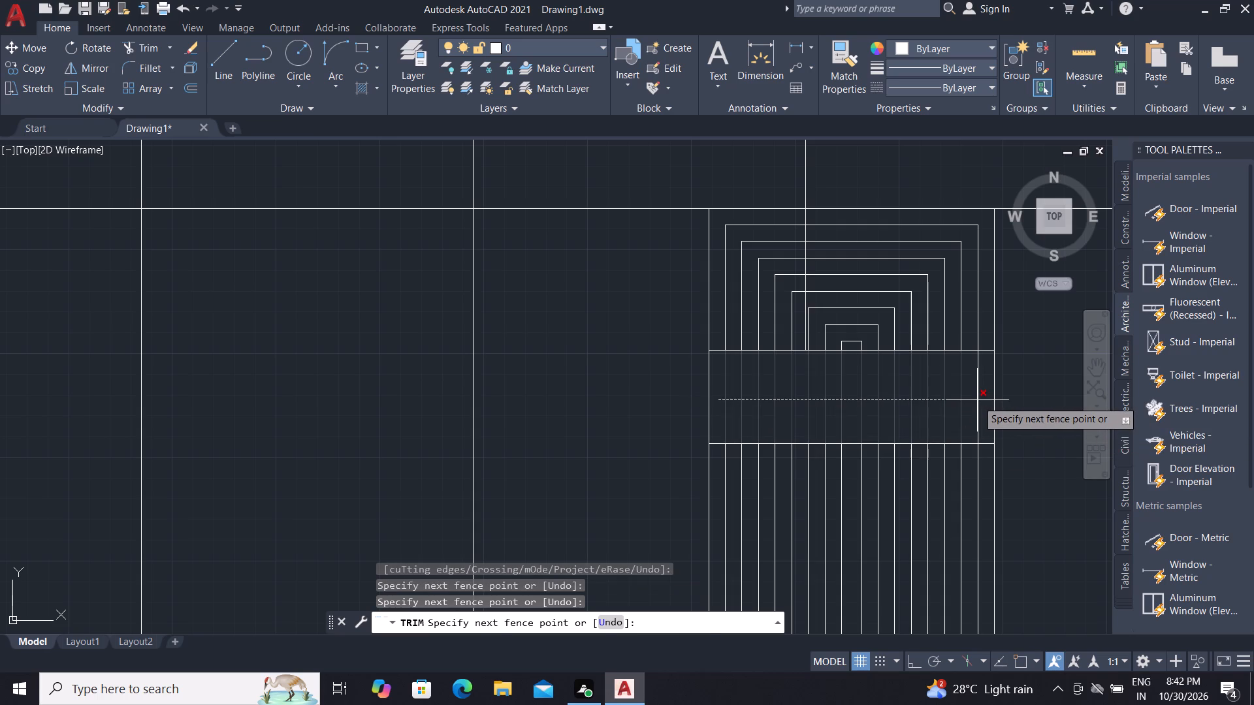
left_click(977, 400)
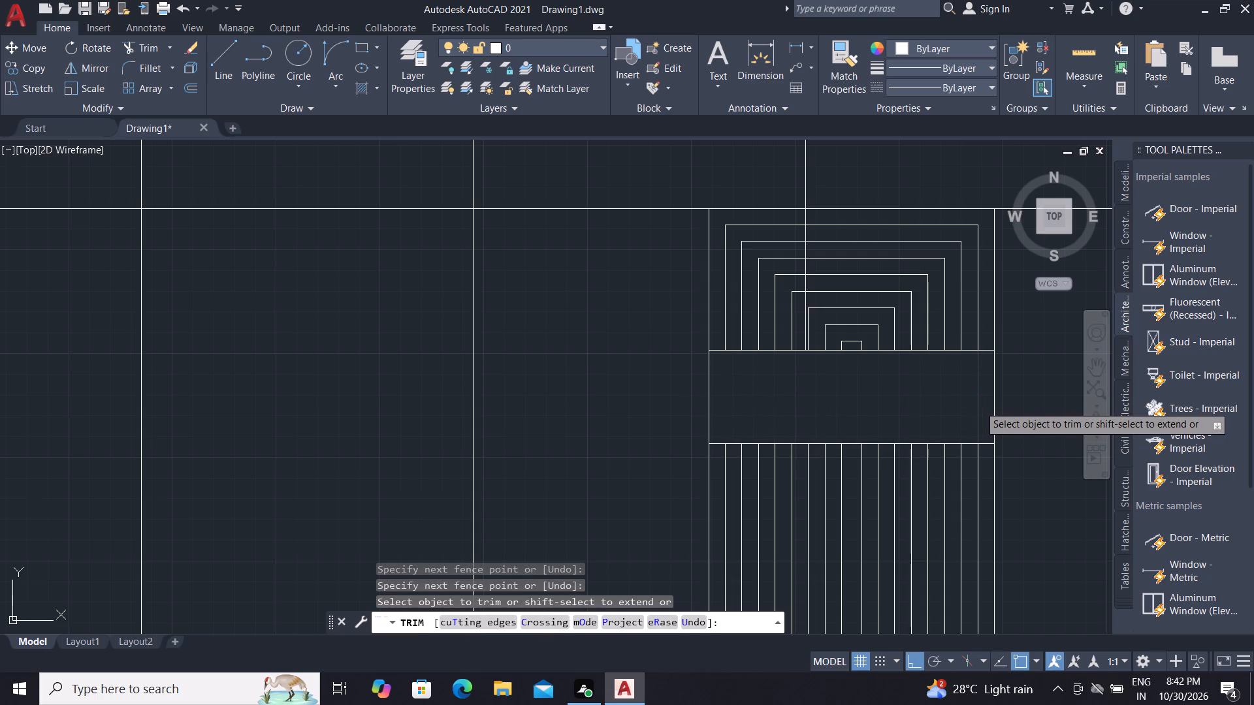
left_click(979, 405)
key("Escape")
key("Escape")
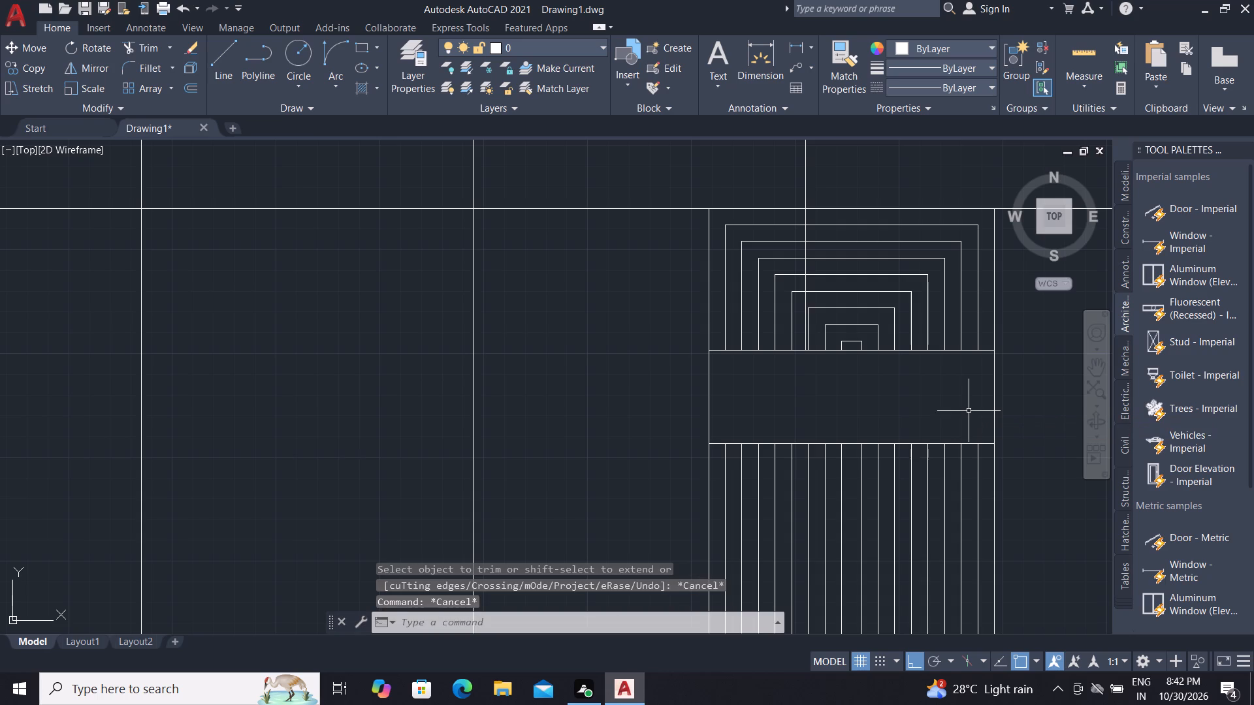
Trim the nested rectangles' top edges above the blank band, from the innermost out, right of the vertical tile line.
type("TR")
key("space")
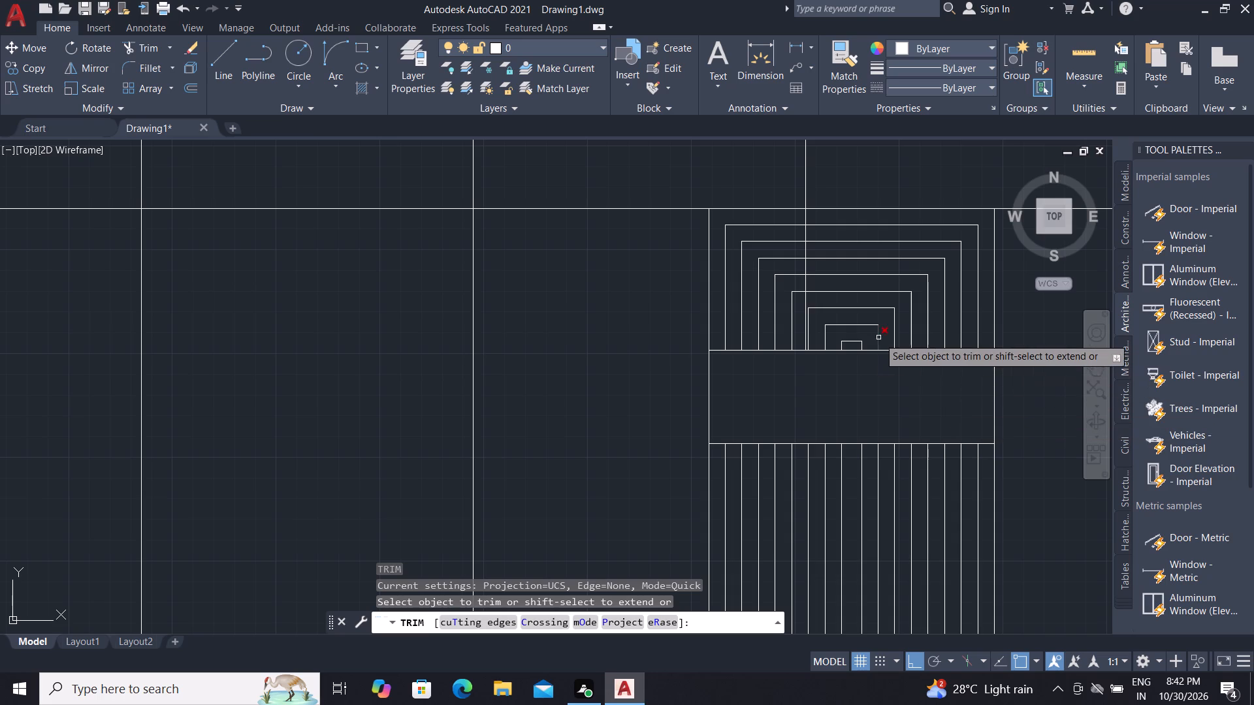
scroll(850, 341, "up", 1)
left_click(850, 341)
left_click(850, 341)
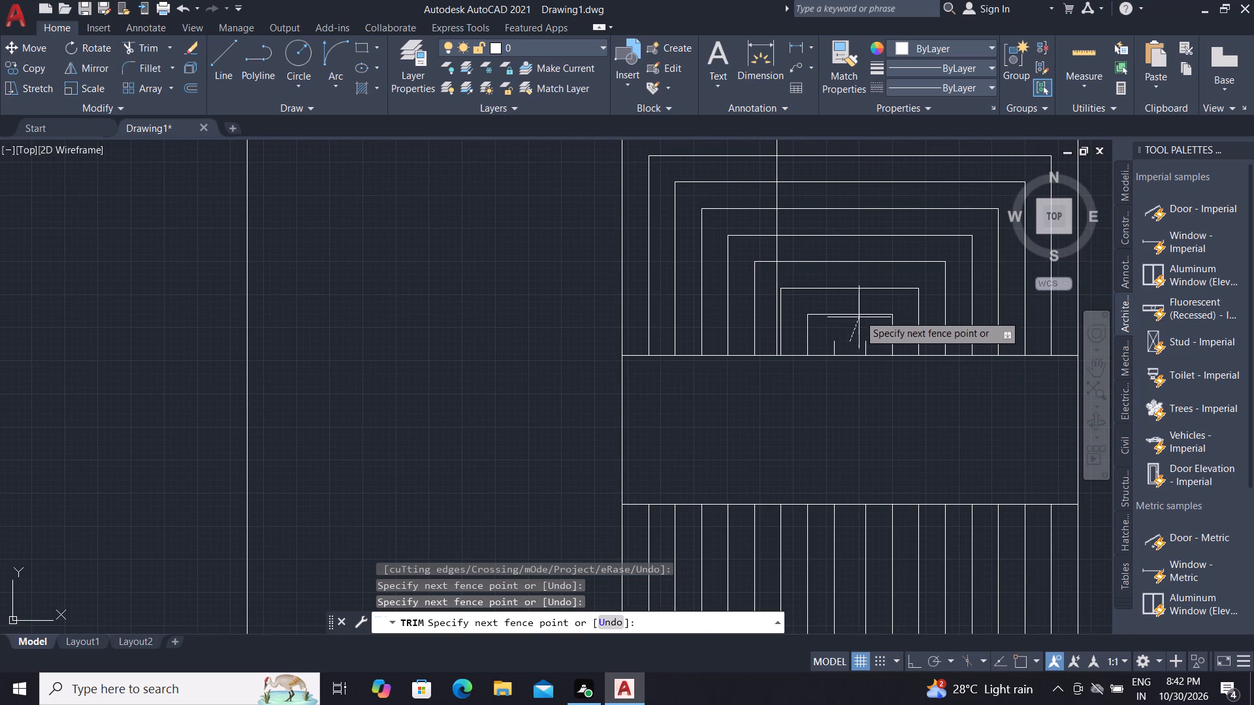
scroll(852, 215, "down", 1)
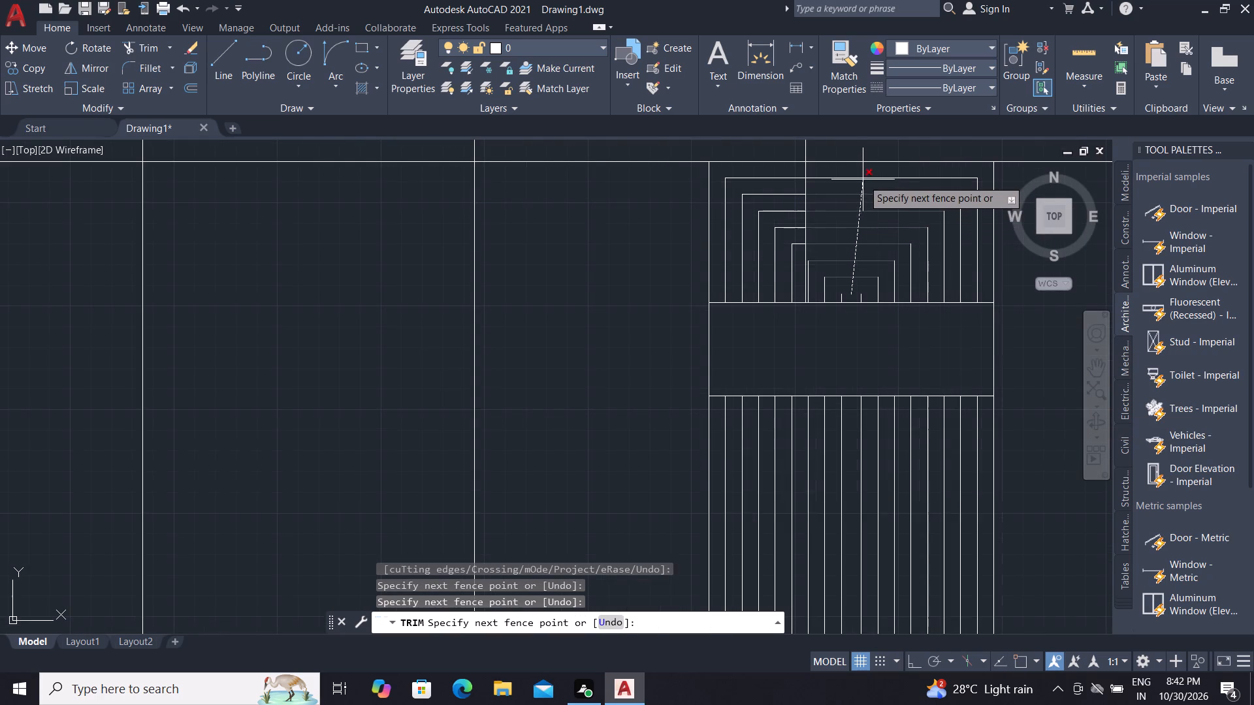
left_click(863, 175)
Trim the remaining pieces of the nested rectangles' top edges left of the vertical tile line.
middle_click_drag(855, 221, 856, 221)
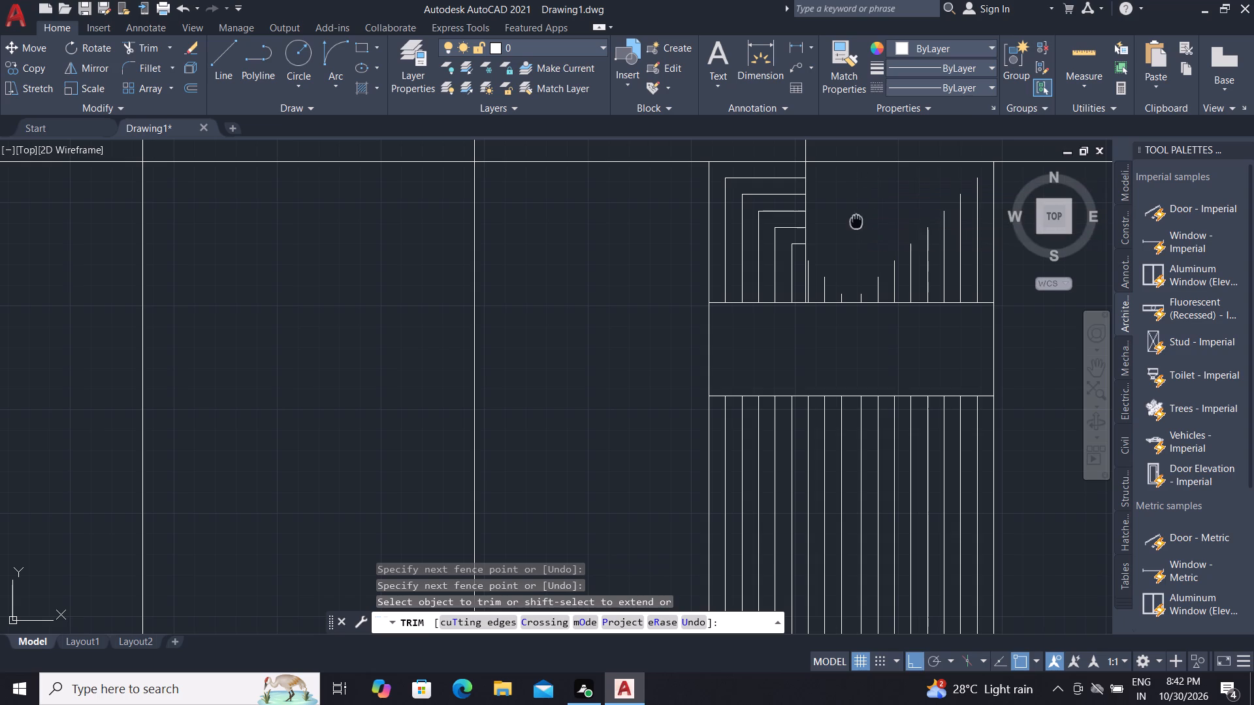
middle_click_drag(856, 221, 963, 296)
left_click(871, 245)
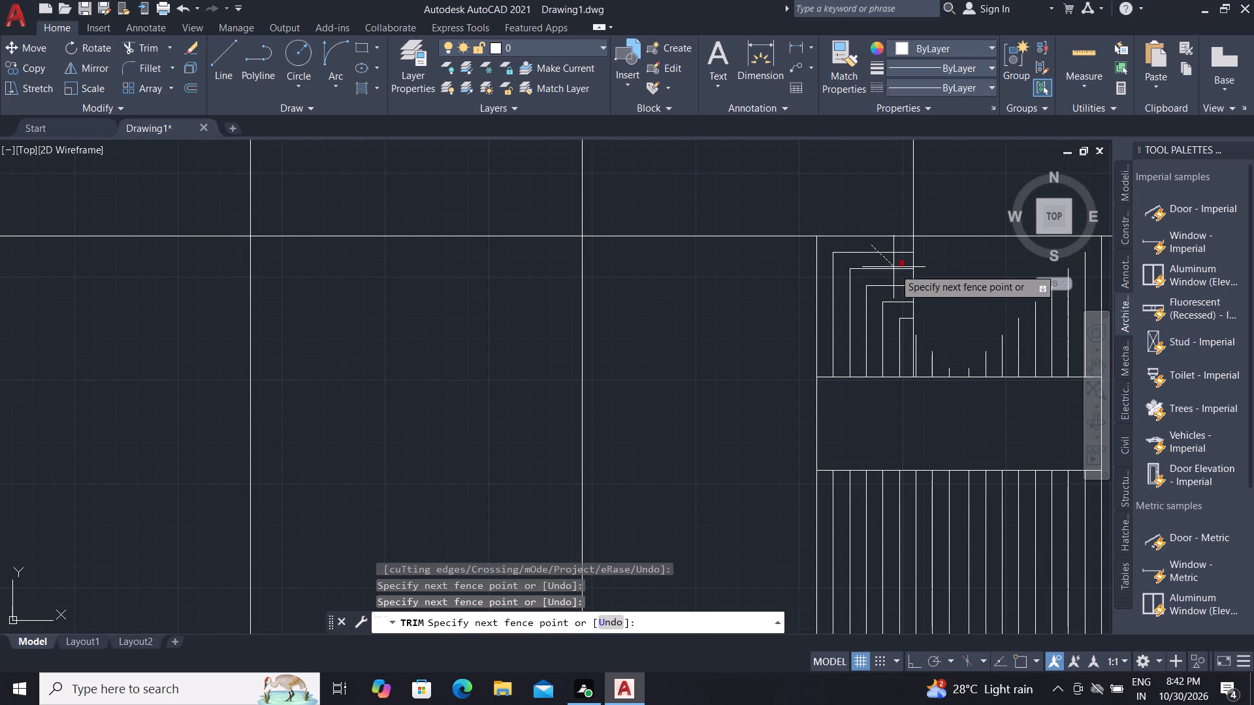
left_click(909, 319)
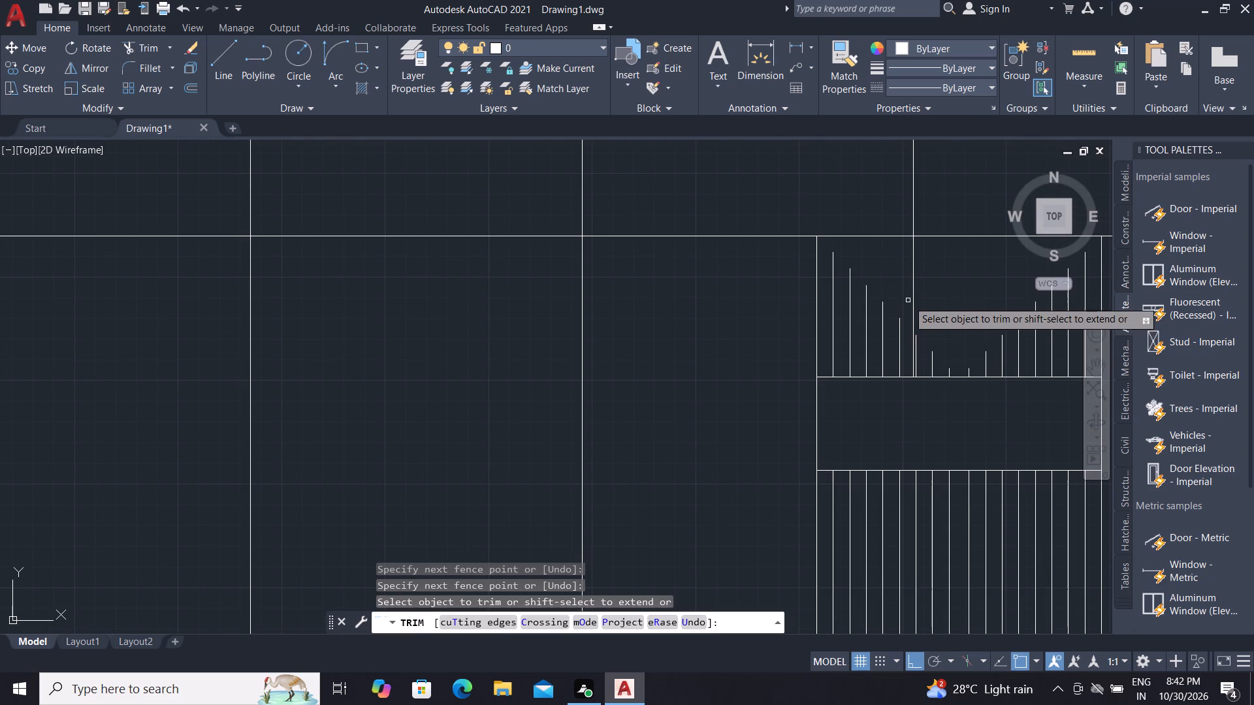
scroll(908, 300, "down", 5)
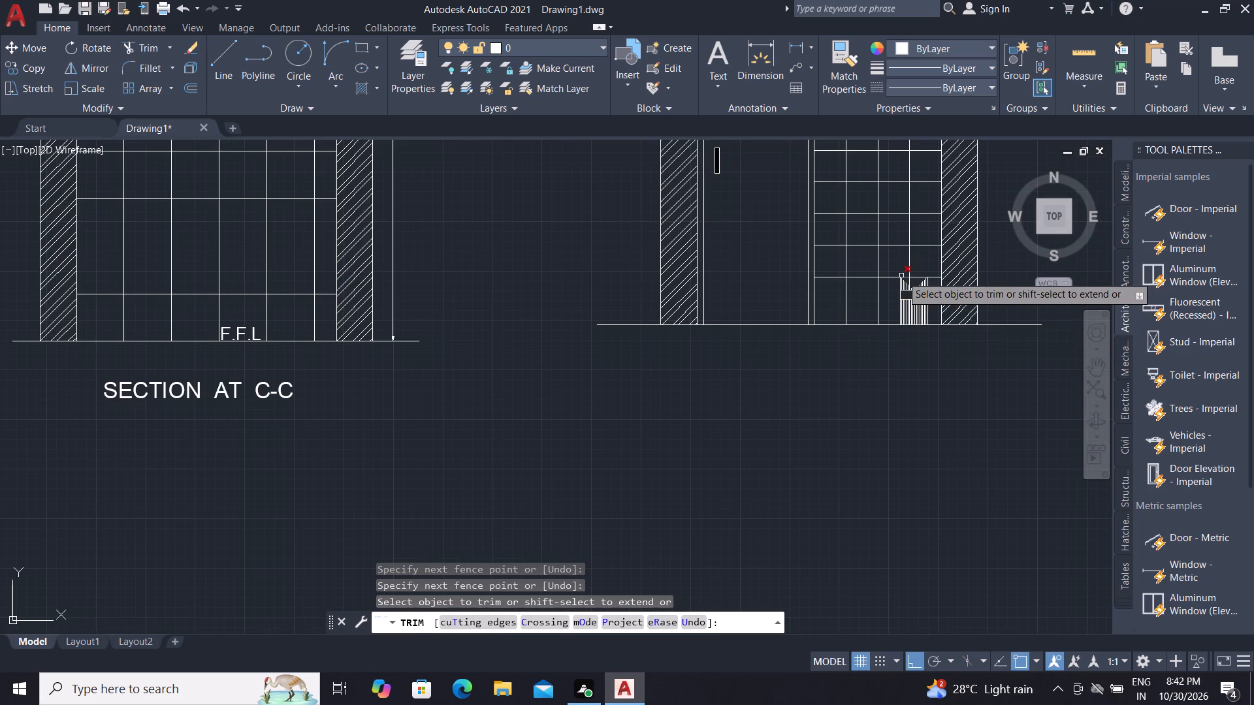
scroll(901, 275, "up", 6)
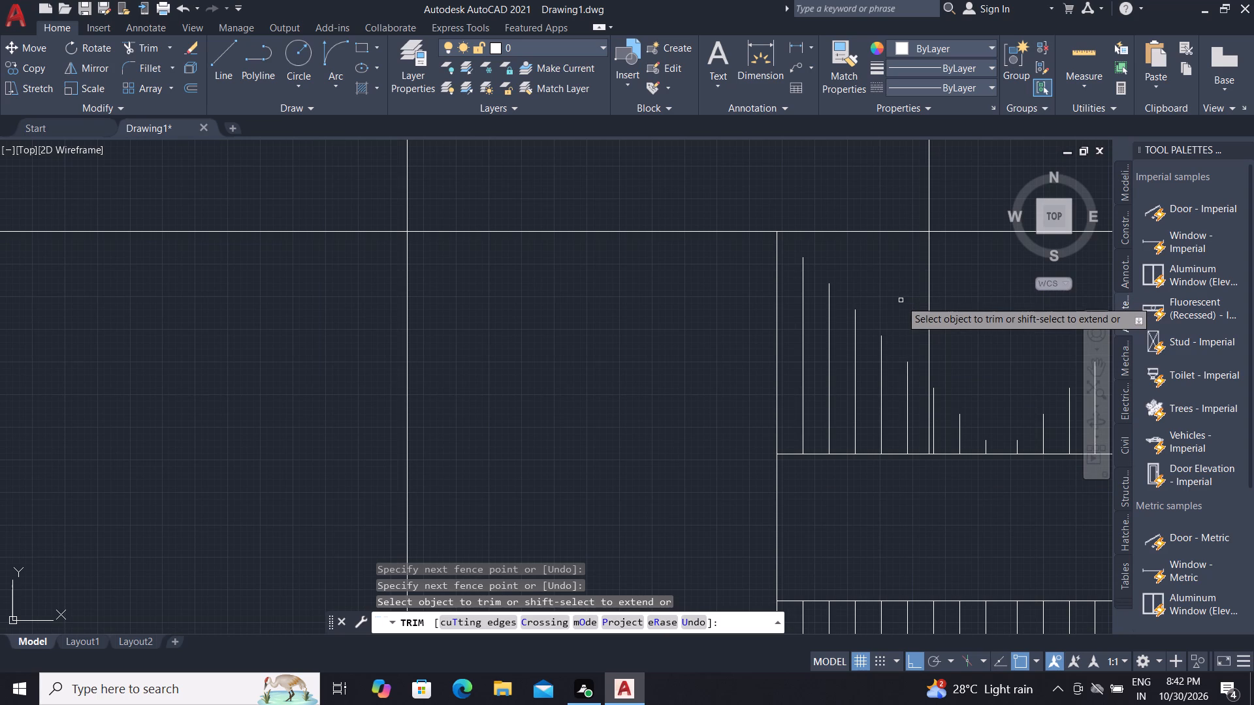
key("Escape")
key("Escape")
key("Escape")
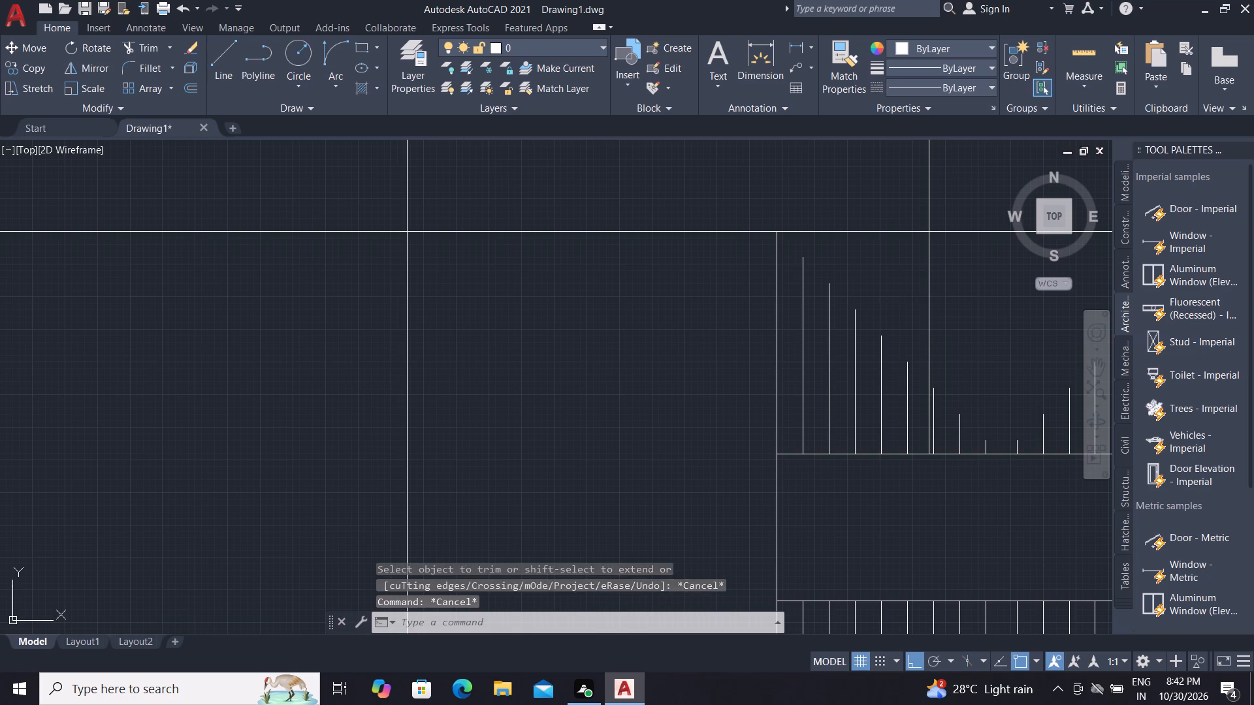
key("Escape")
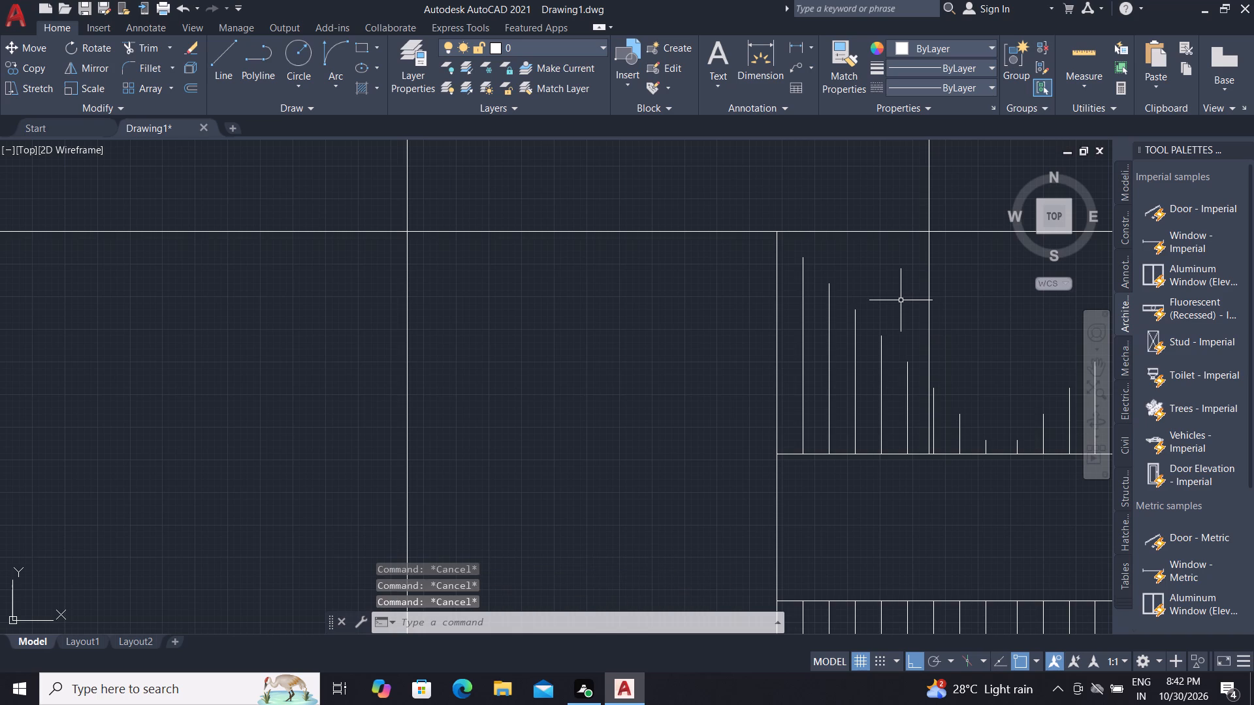
Extend the eight short vertical lines in the left half above the fixture's blank band up to the horizontal tile line.
type("EX")
key("space")
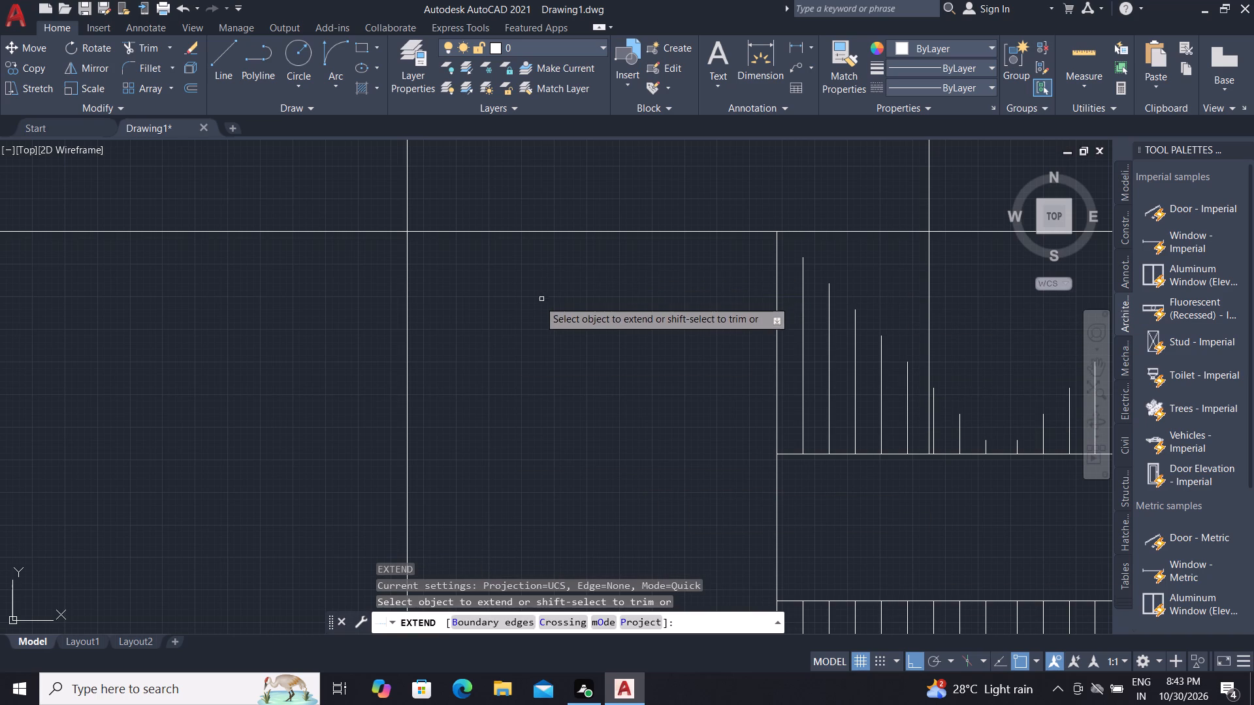
left_click(801, 346)
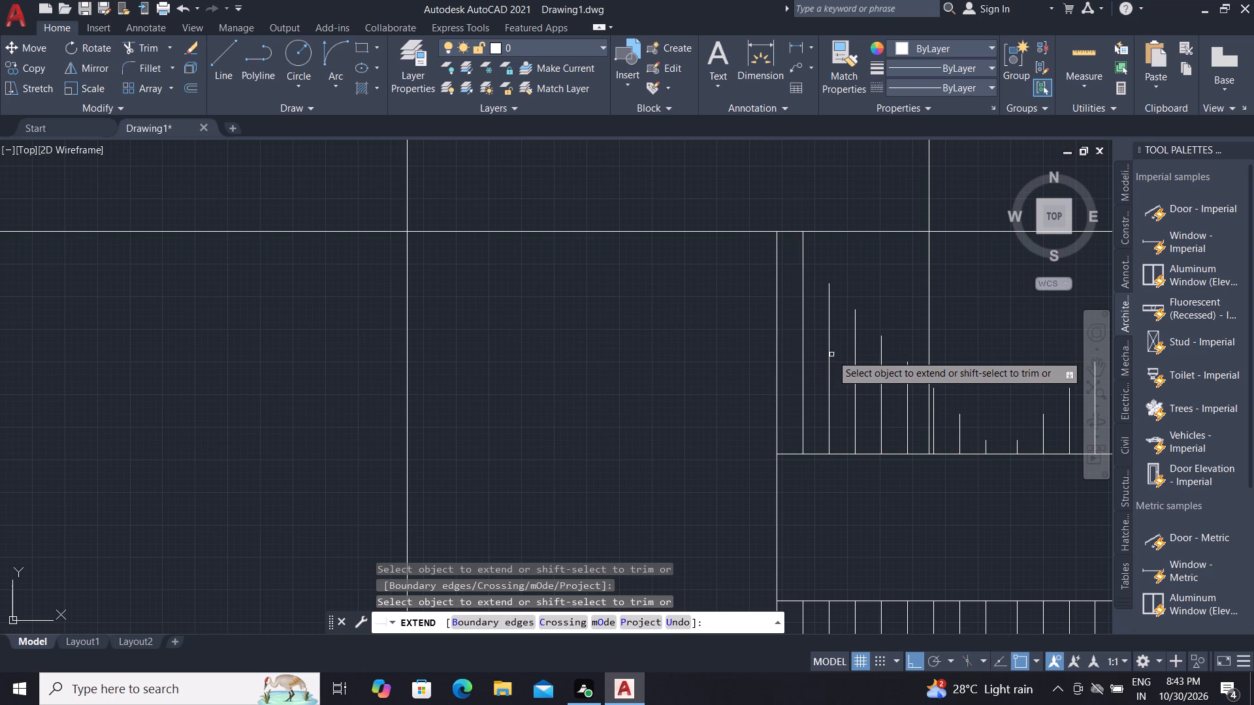
left_click(822, 366)
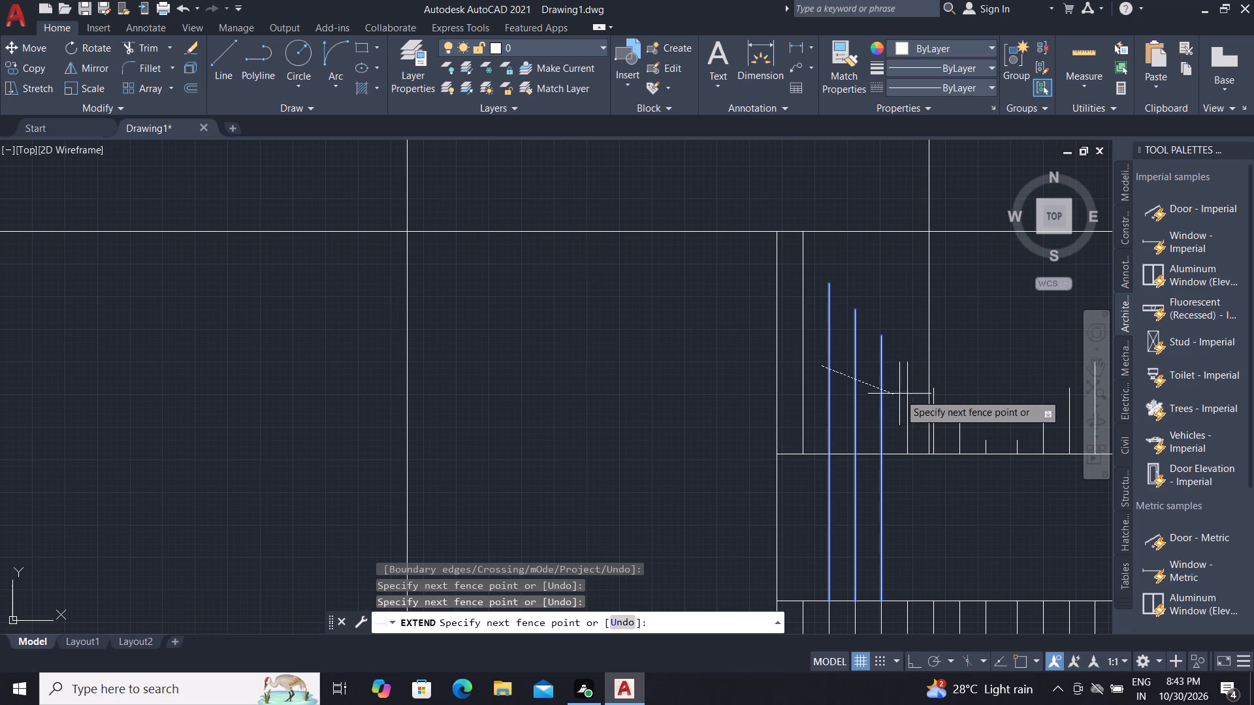
left_click(917, 378)
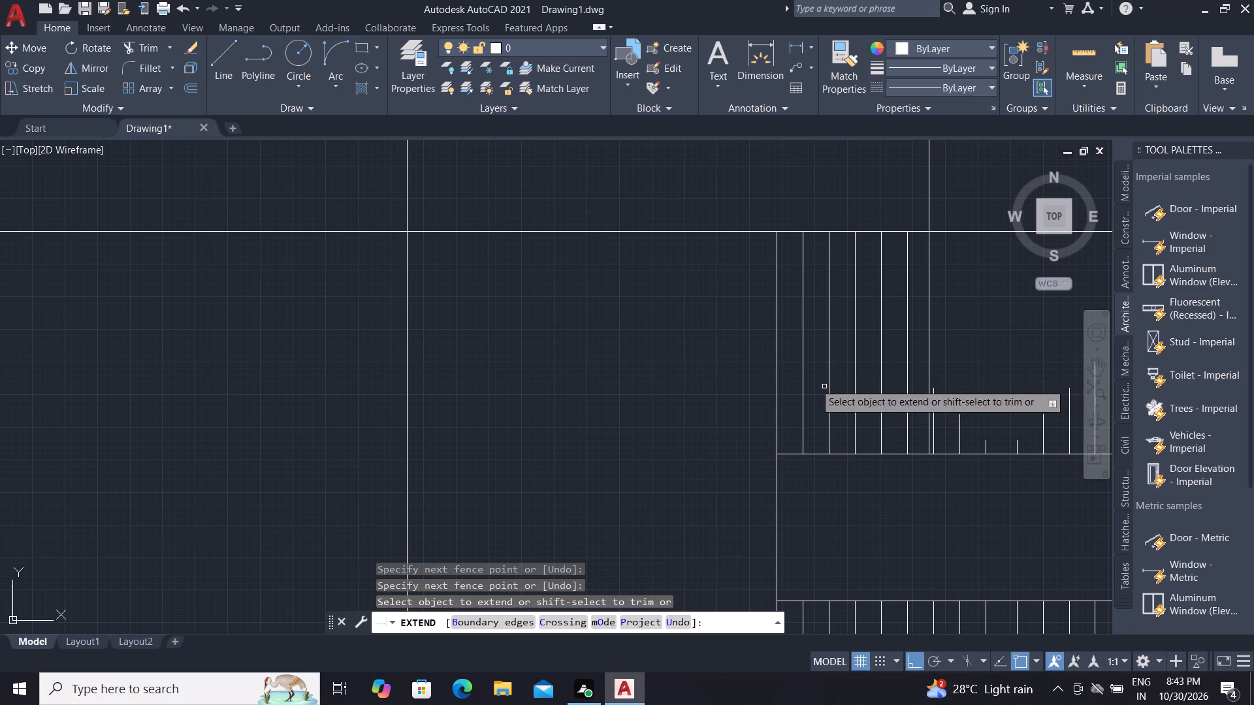
scroll(647, 349, "down", 1)
scroll(494, 304, "down", 1)
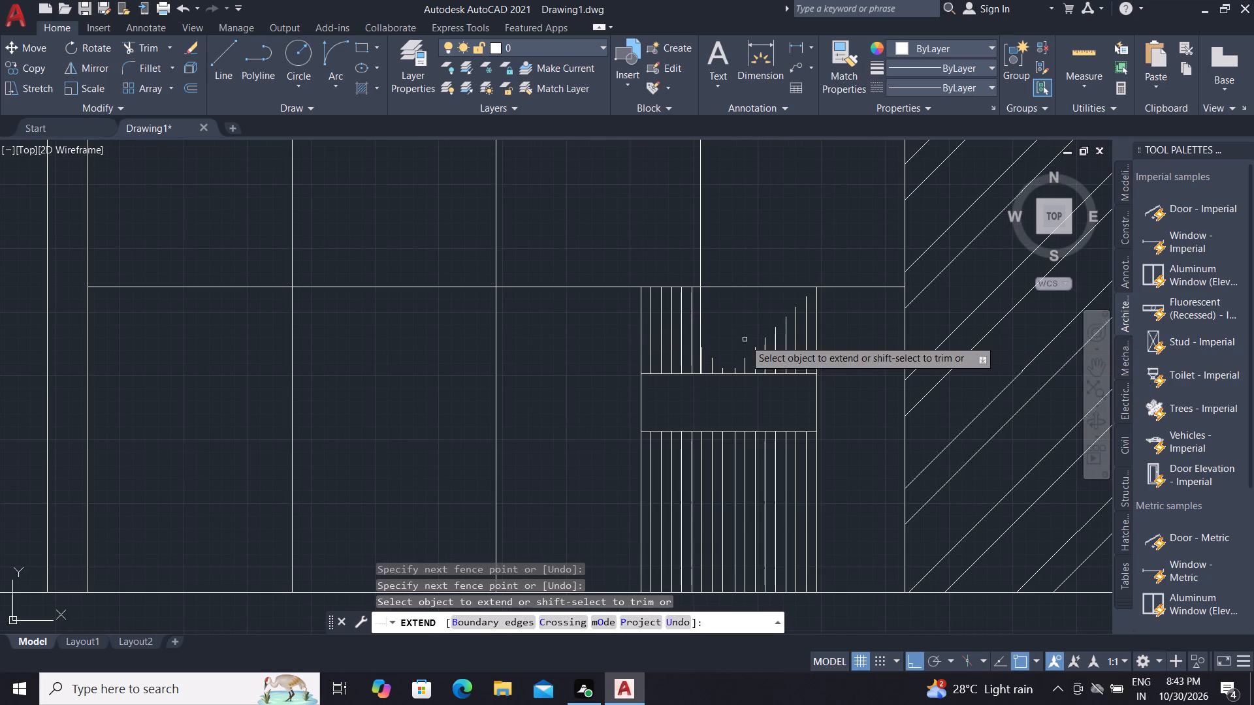
scroll(717, 360, "up", 5)
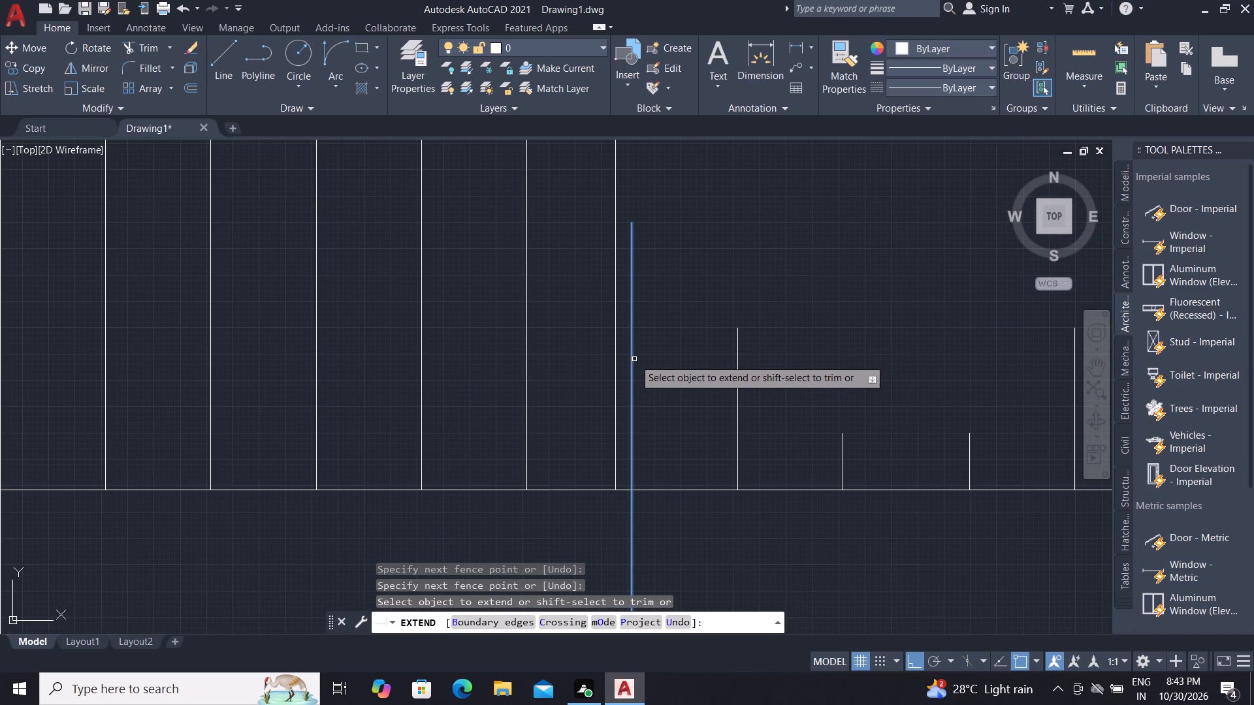
left_click(631, 295)
scroll(662, 332, "down", 1)
left_click(664, 377)
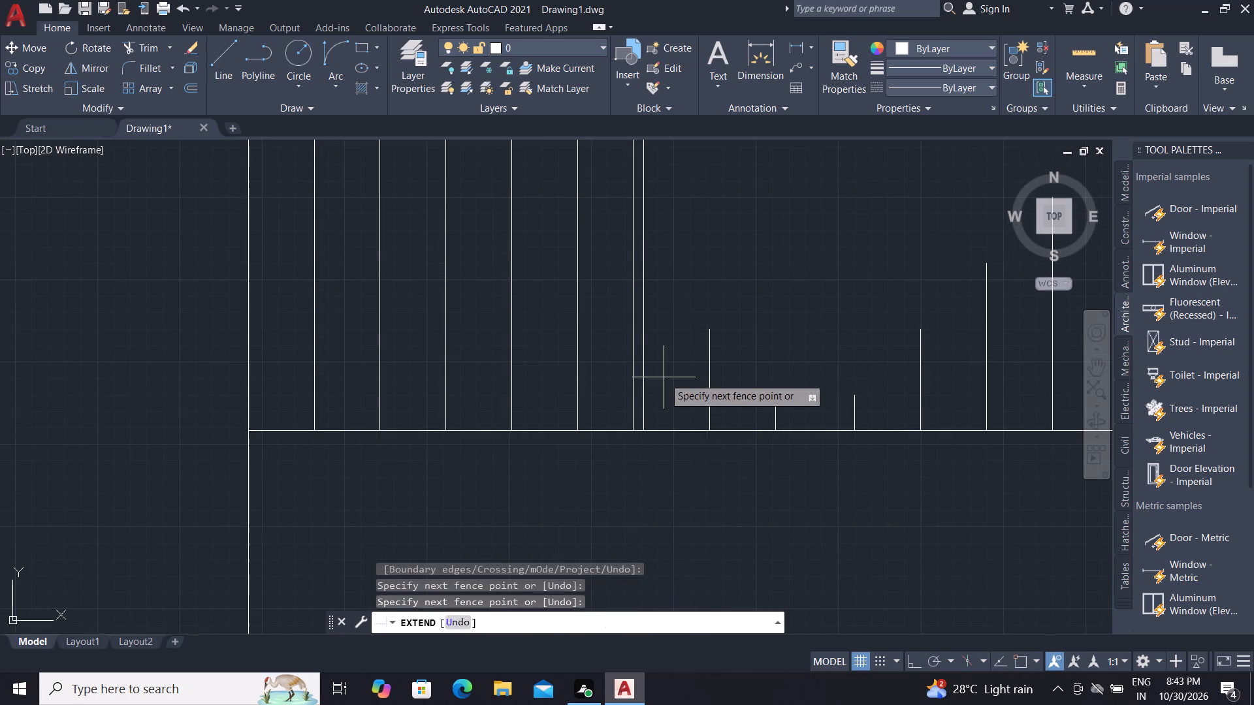
left_click(770, 380)
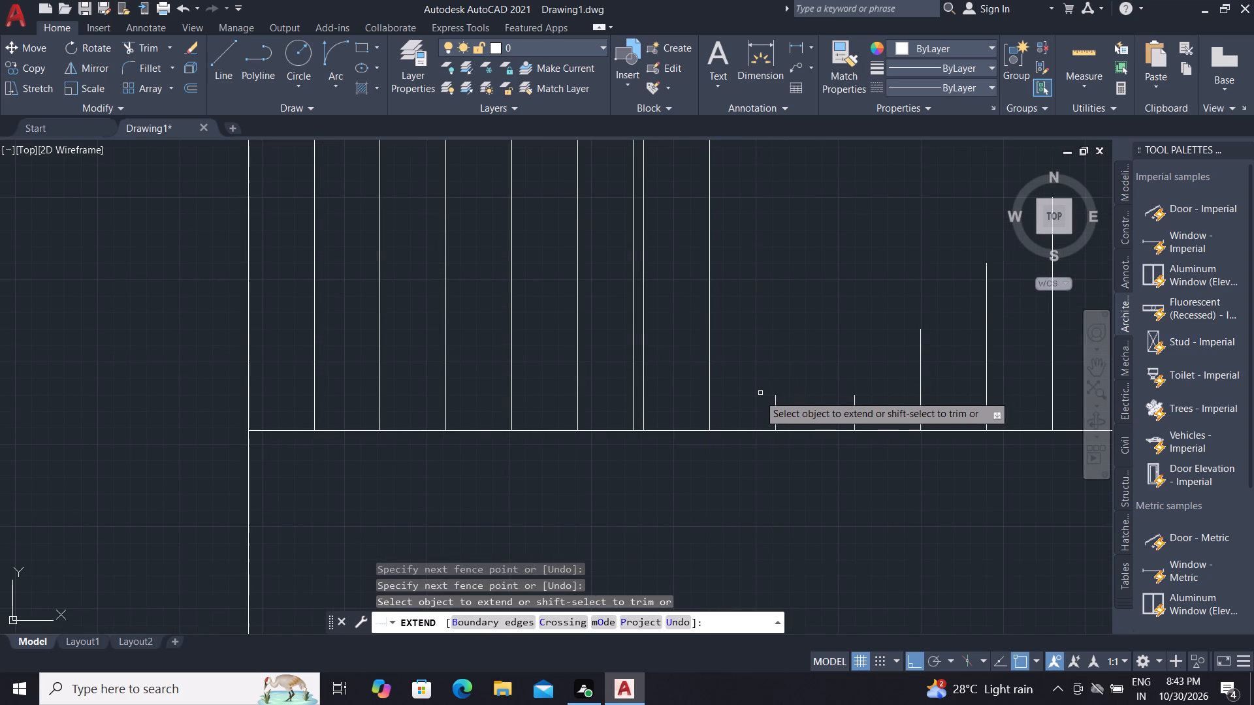
left_click(773, 411)
Extend the eight short vertical lines in the right half above the blank band up to the same tile line.
scroll(799, 363, "down", 2)
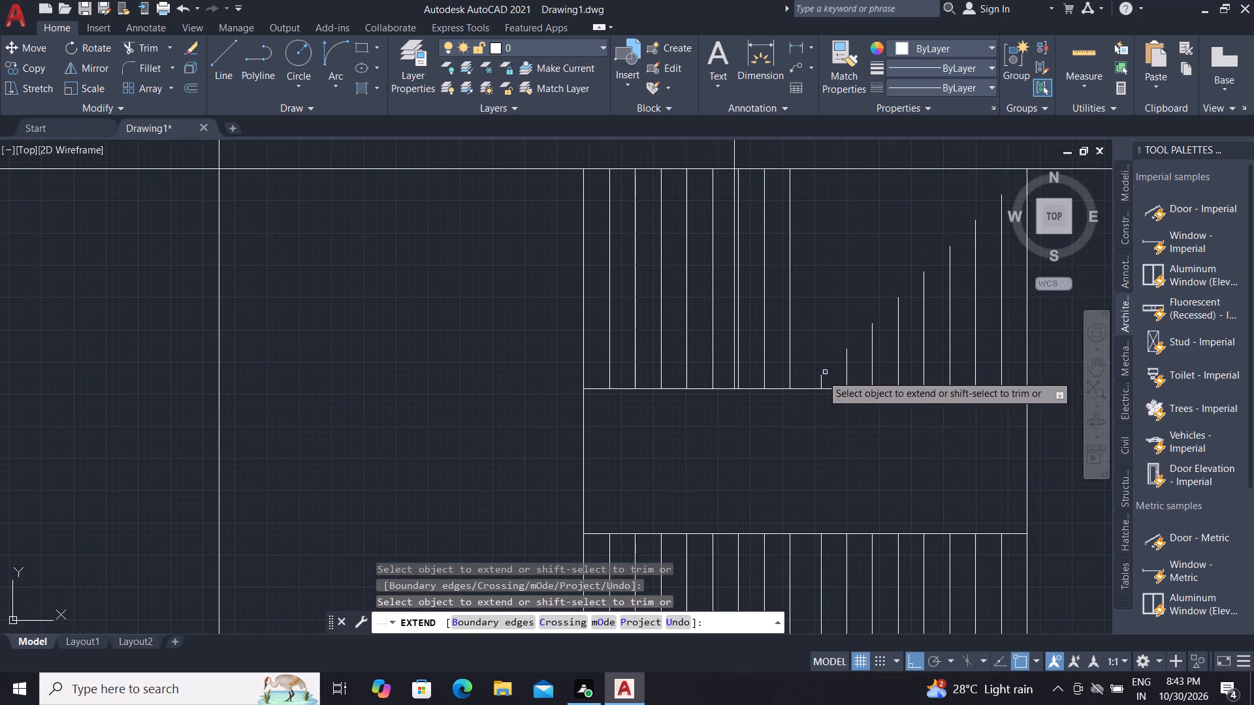
left_click(821, 375)
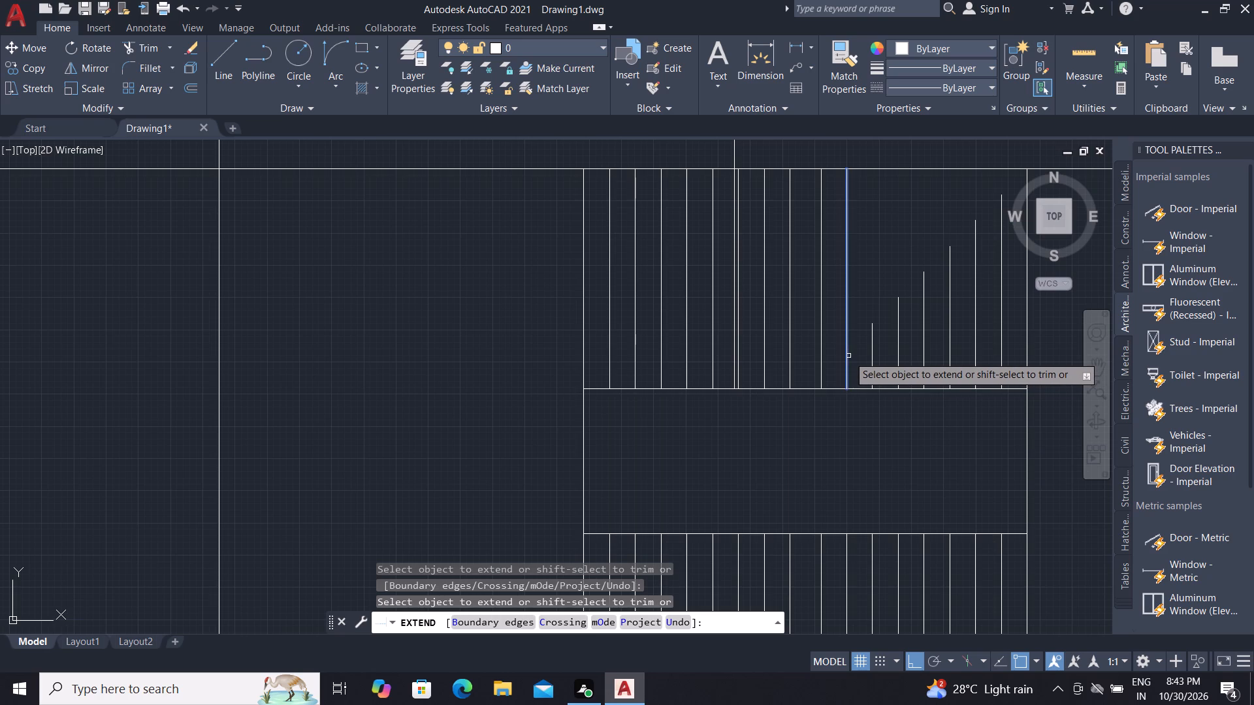
left_click(848, 355)
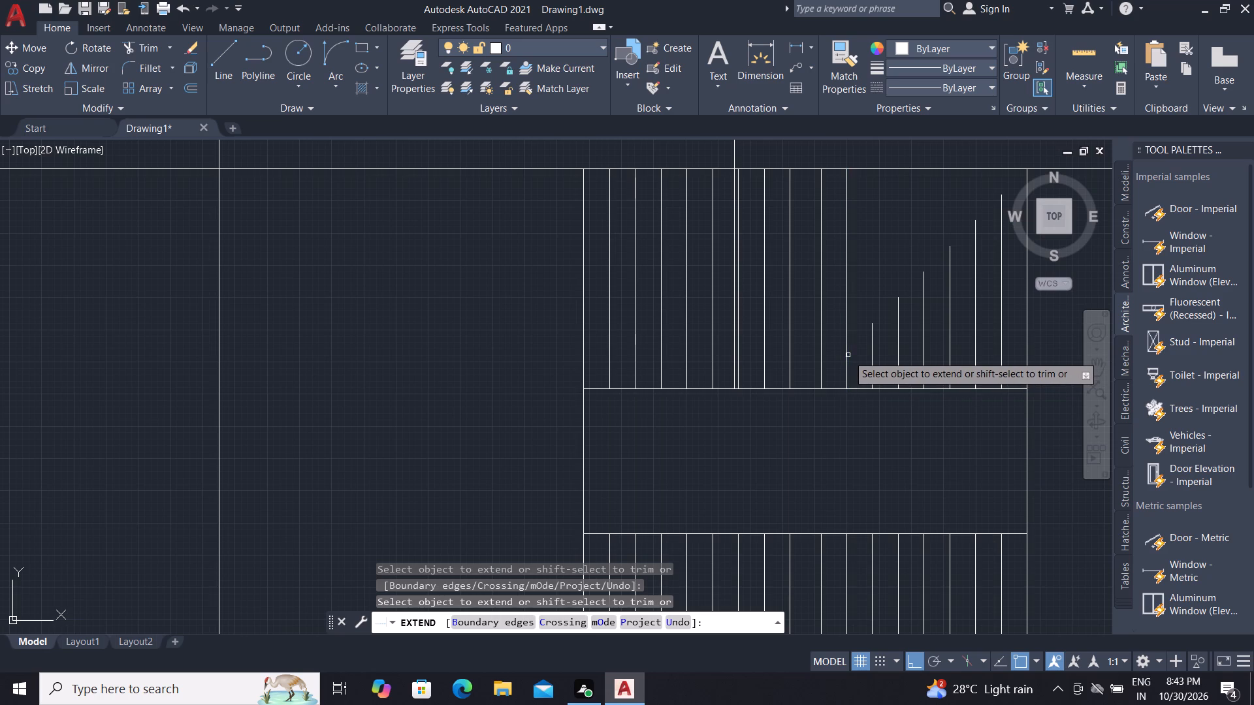
left_click(874, 333)
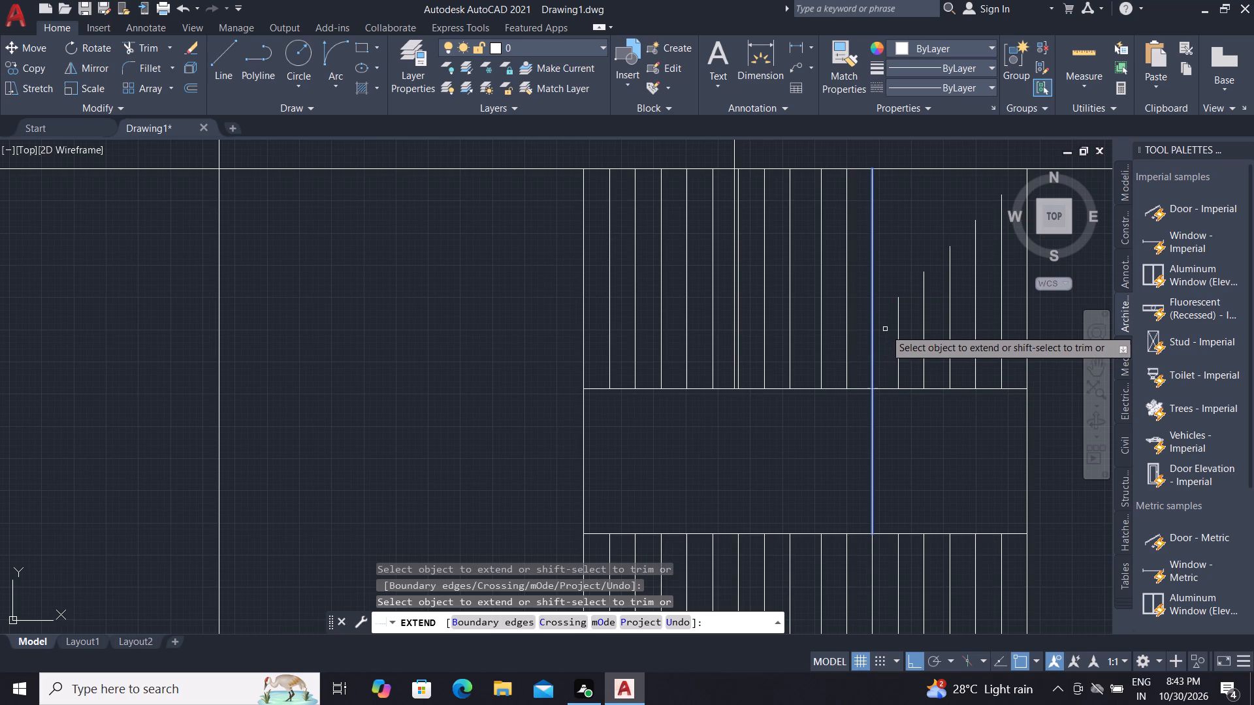
left_click(900, 329)
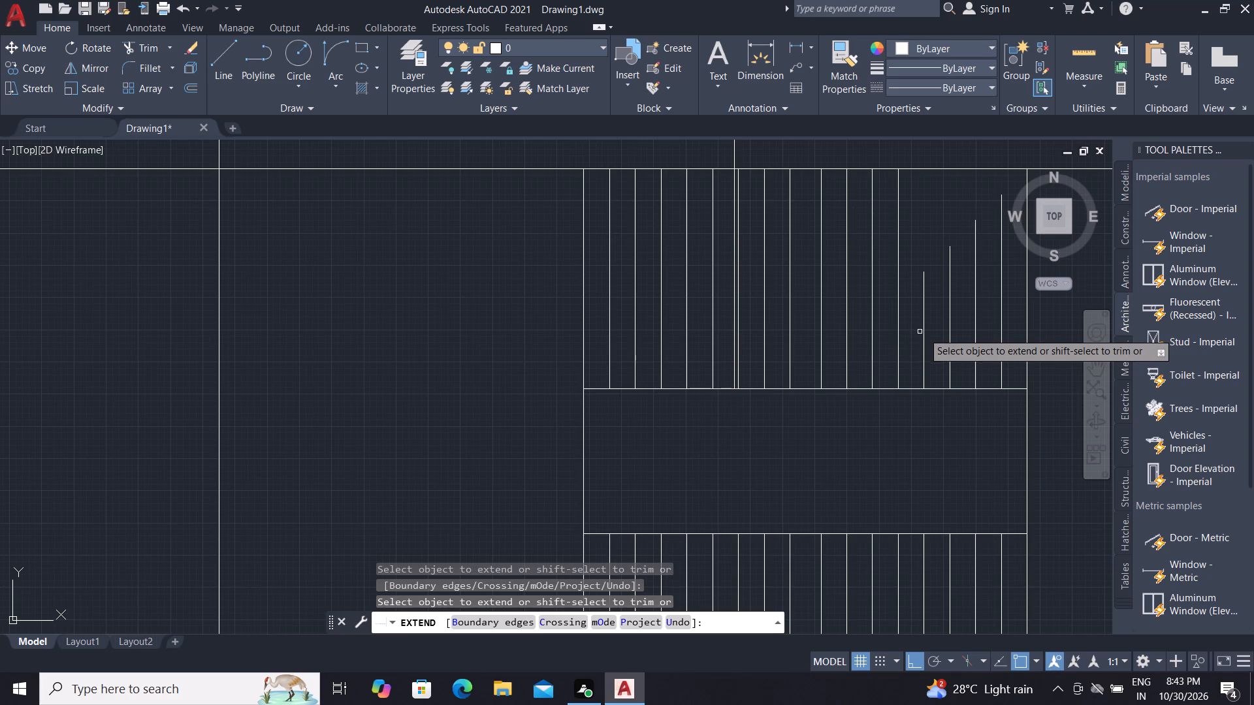
left_click(925, 328)
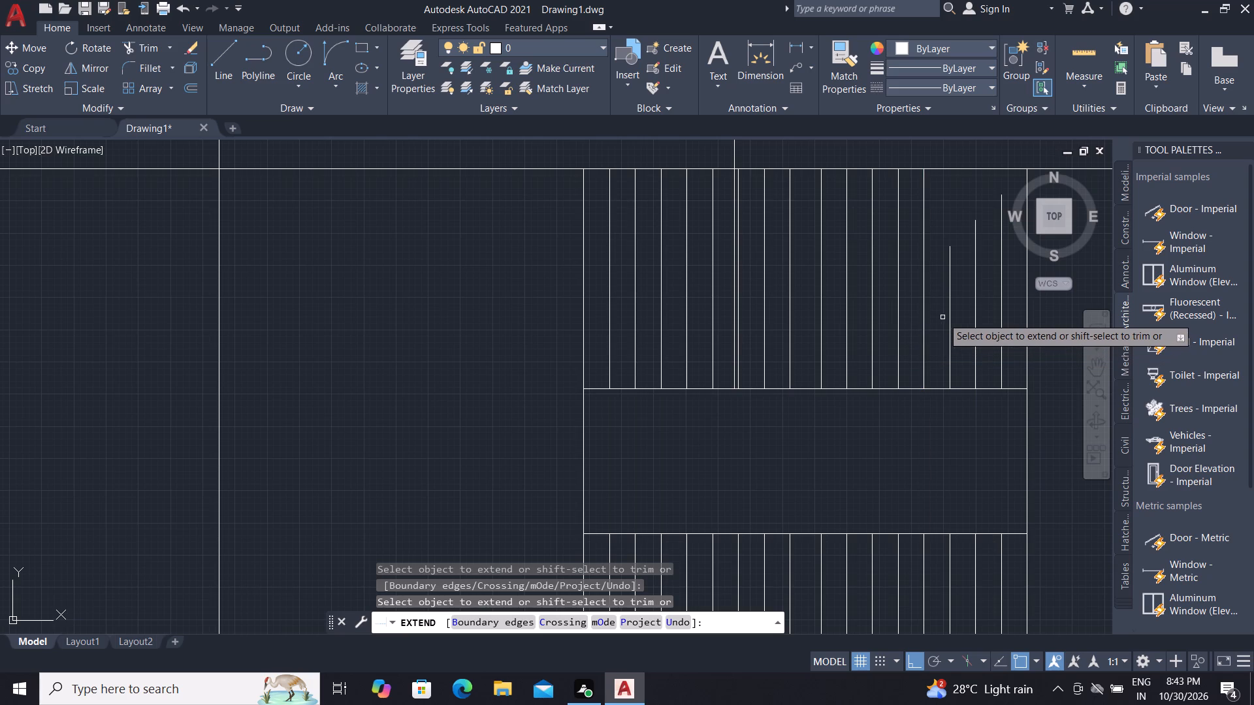
left_click(950, 317)
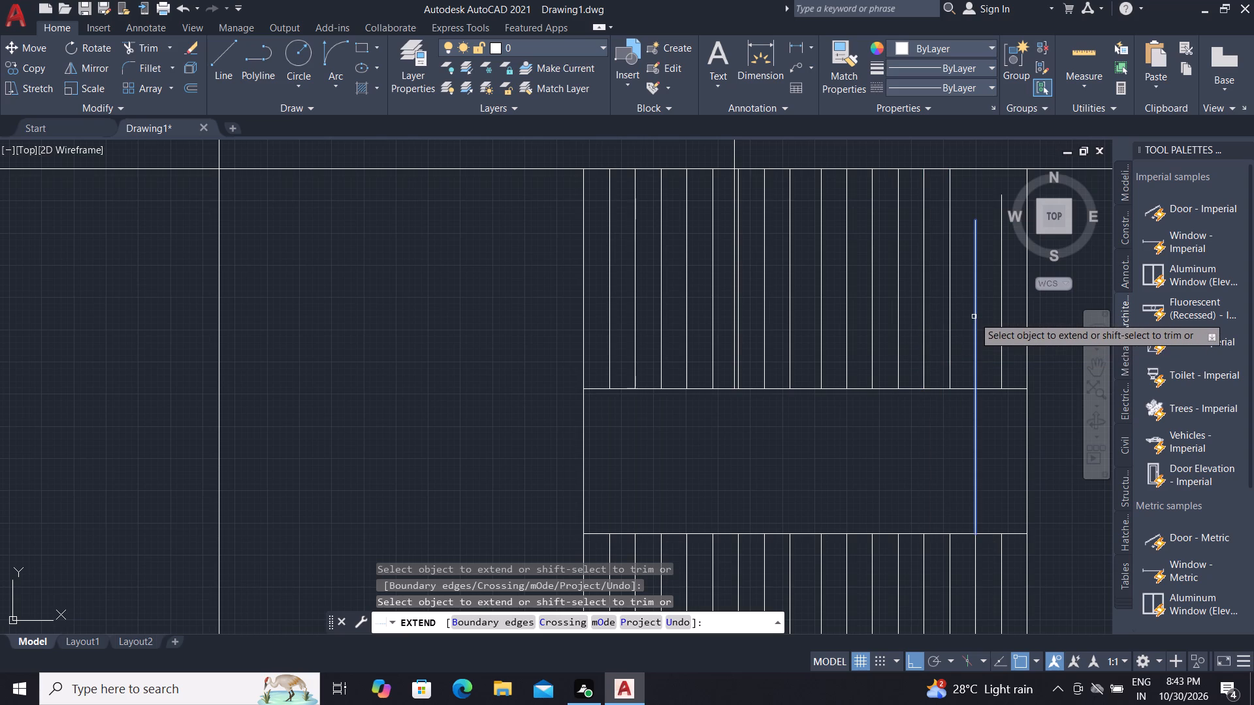
left_click(961, 272)
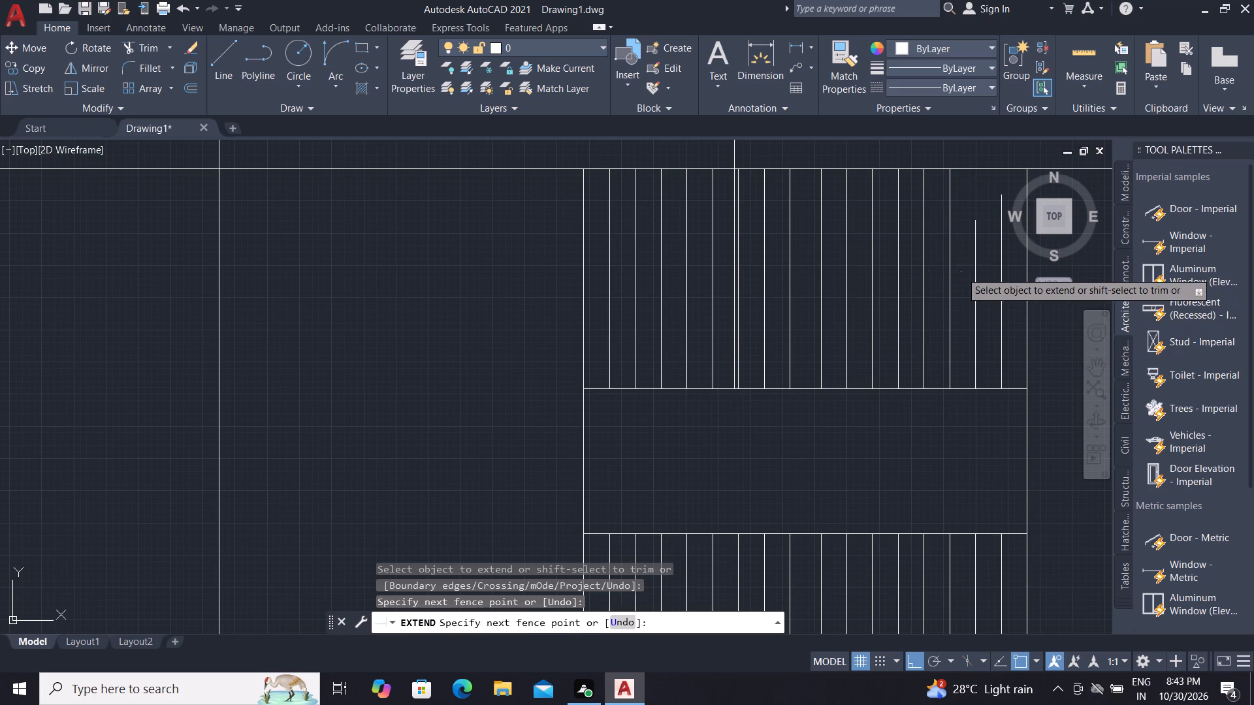
left_click(1009, 260)
scroll(927, 353, "down", 1)
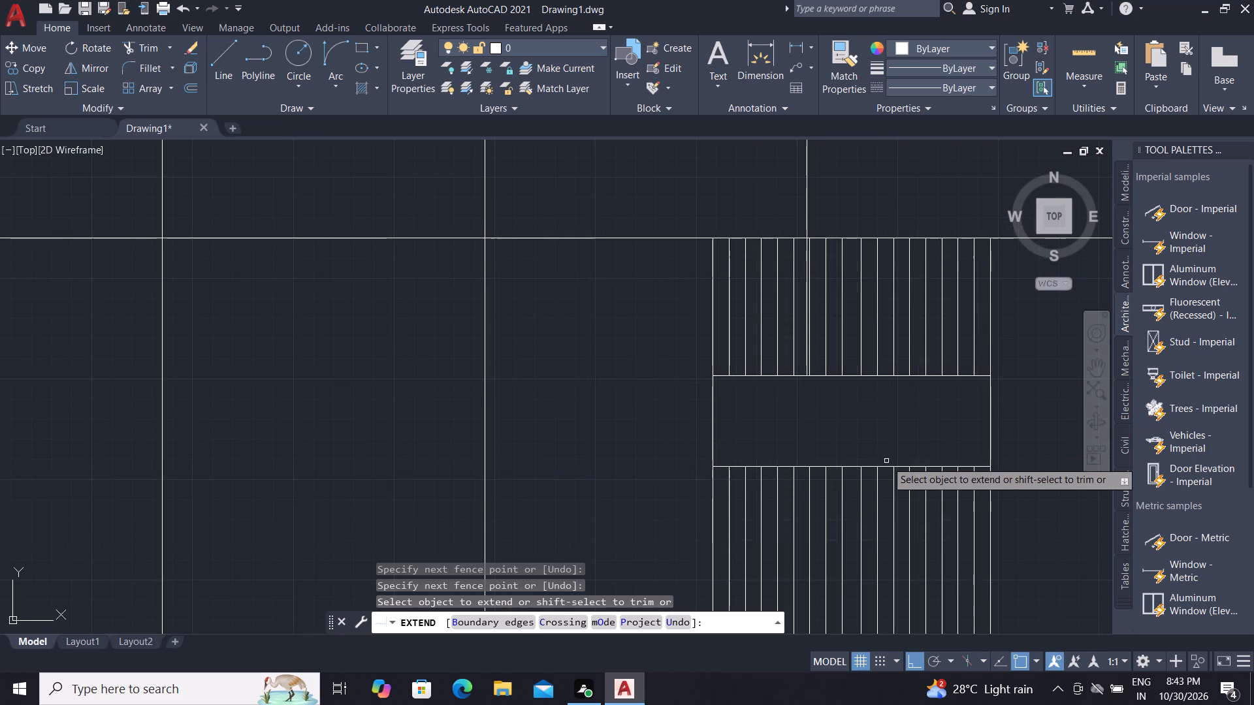
scroll(886, 461, "down", 1)
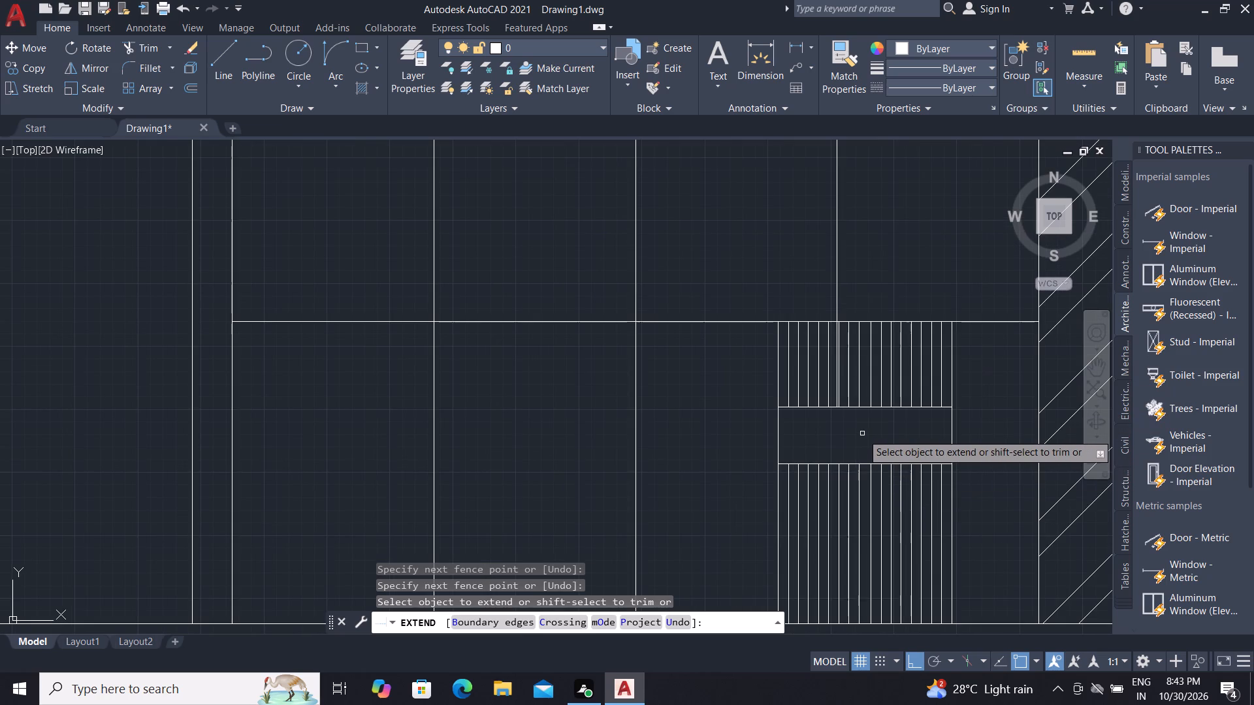
key("Escape")
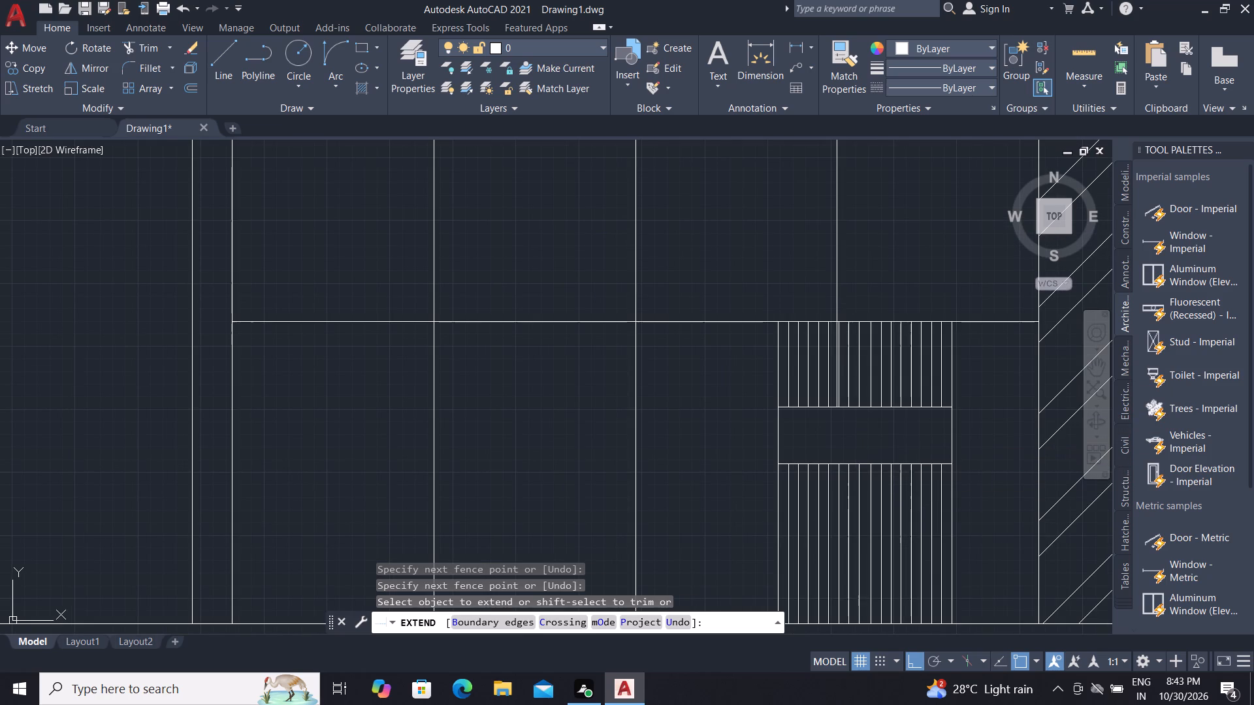
key("Escape")
key("Escape")
key("Escape")
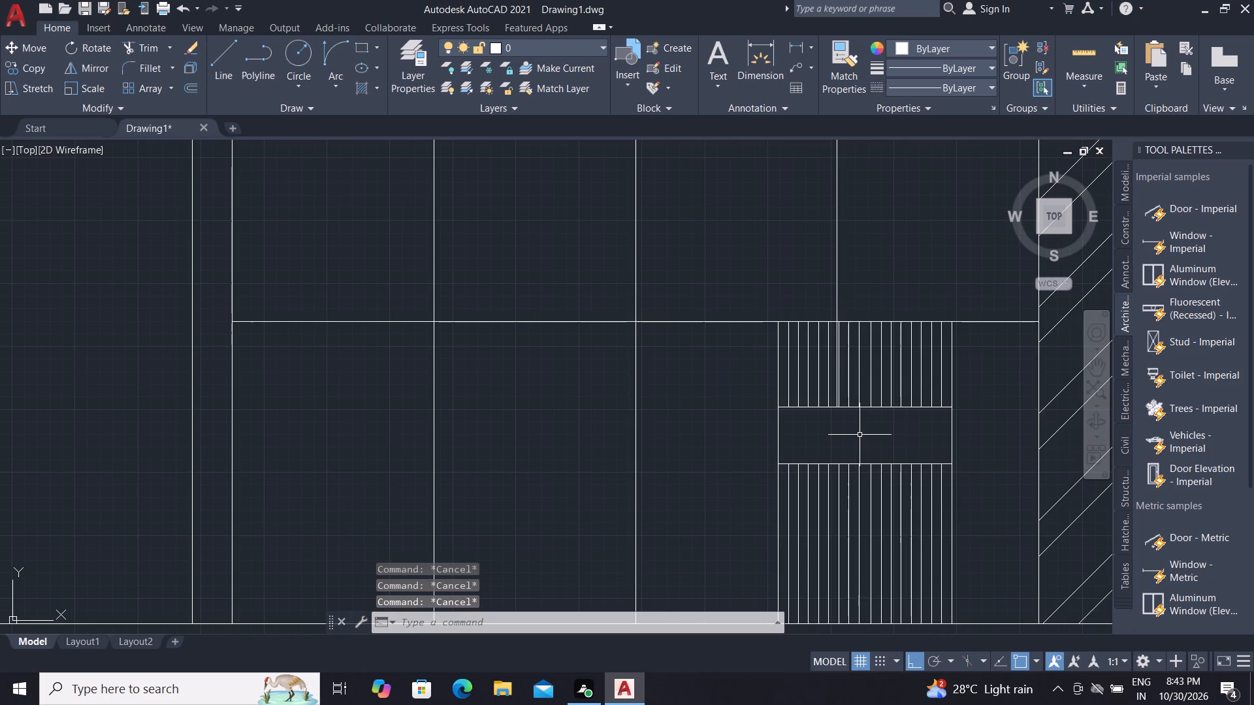
Hatch the fixture's blank horizontal band with a Solid fill in colour 0,0,0.
type("H")
key("space")
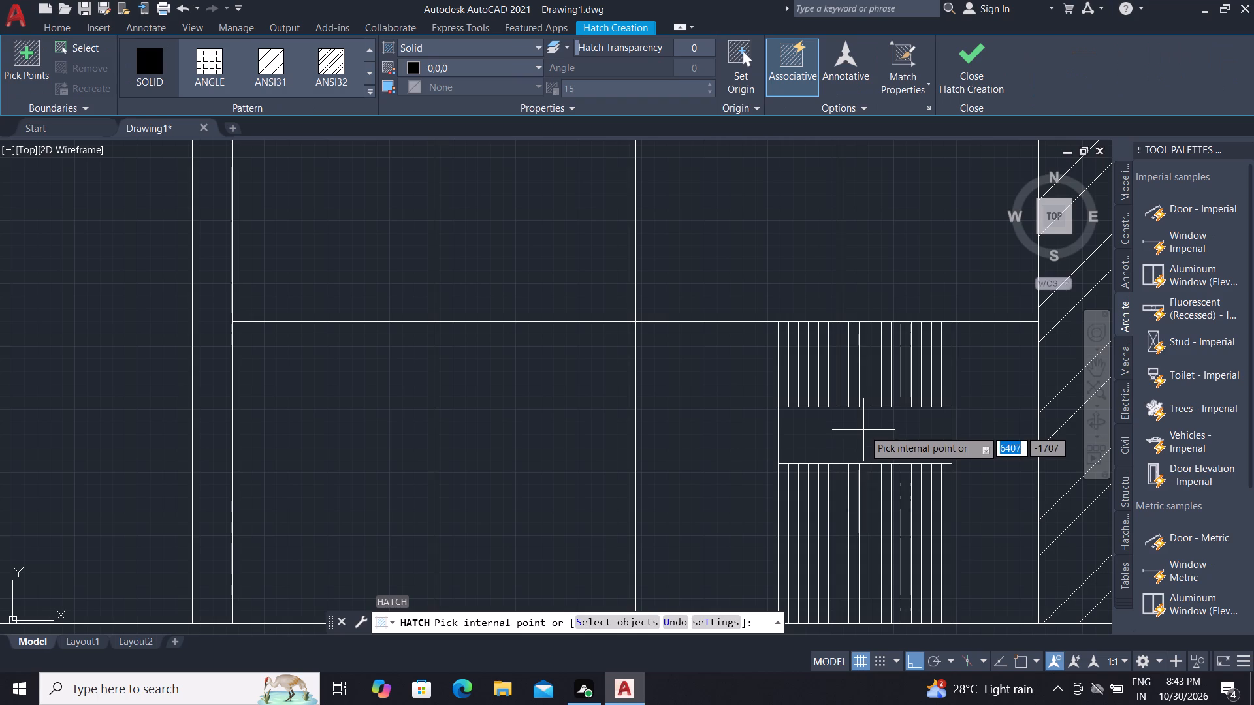
left_click(863, 430)
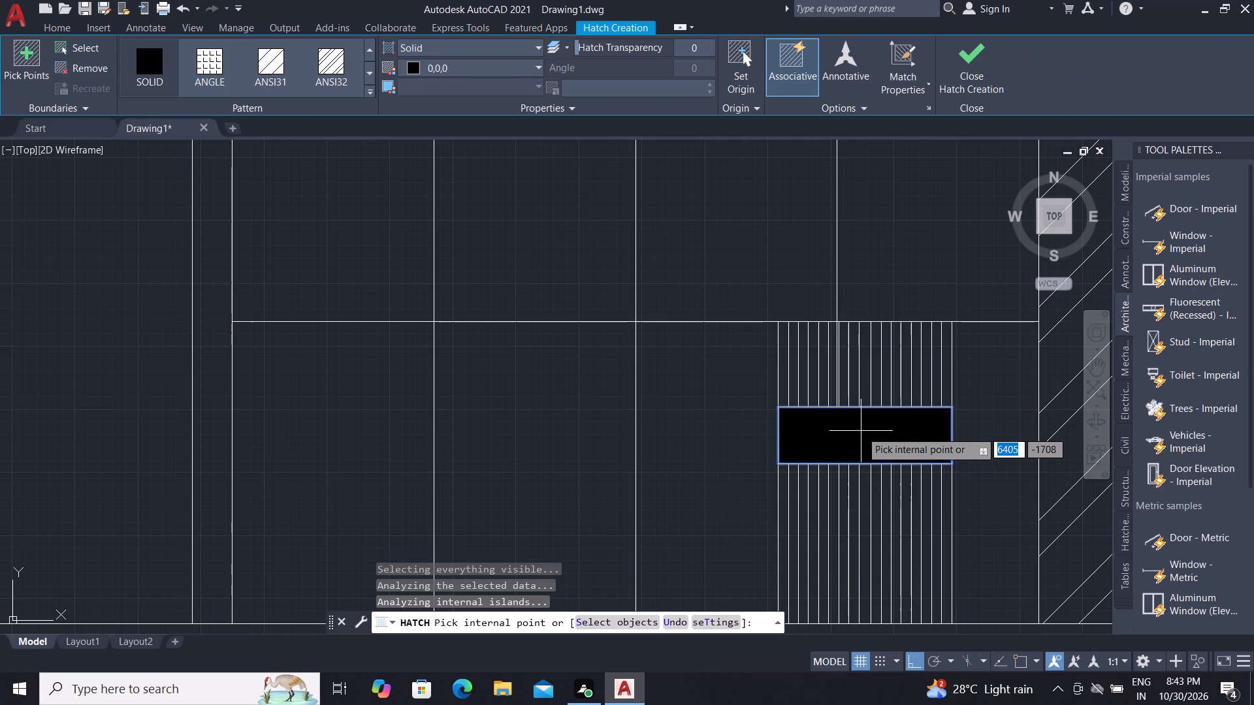
key("Escape")
key("Escape")
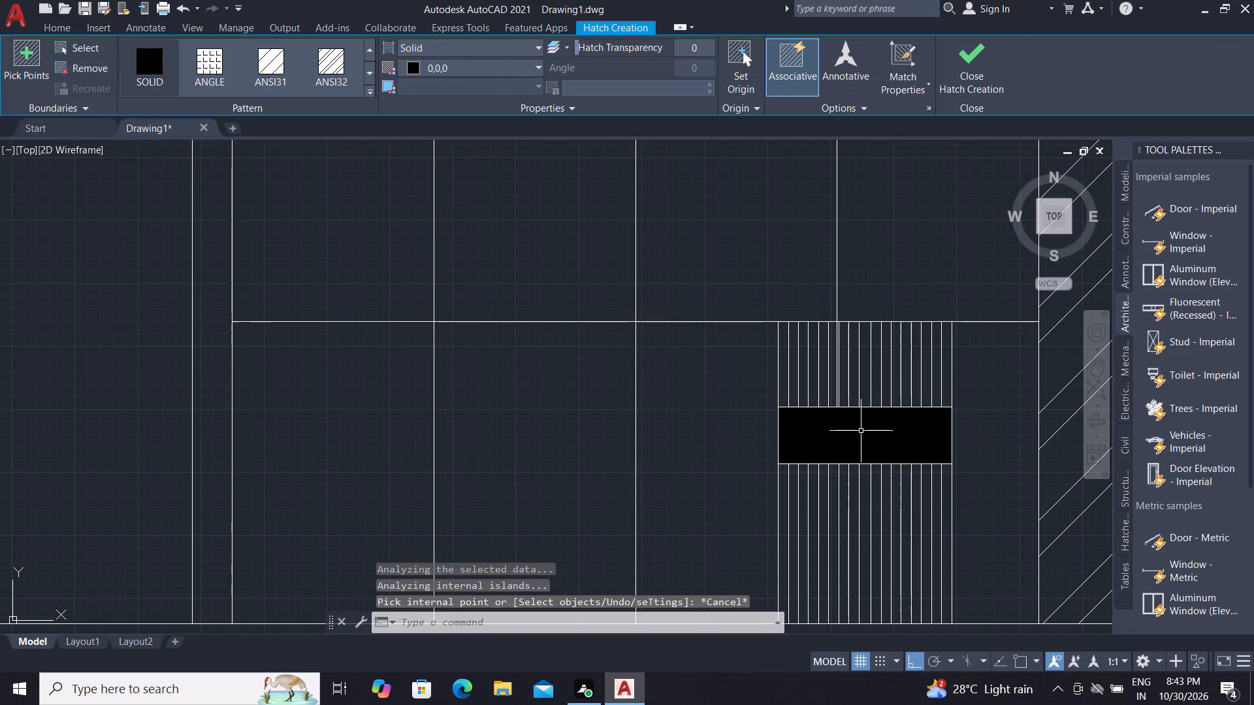
key("Escape")
key("Escape")
key("Escape")
key("Escape")
key("Escape")
key("Escape")
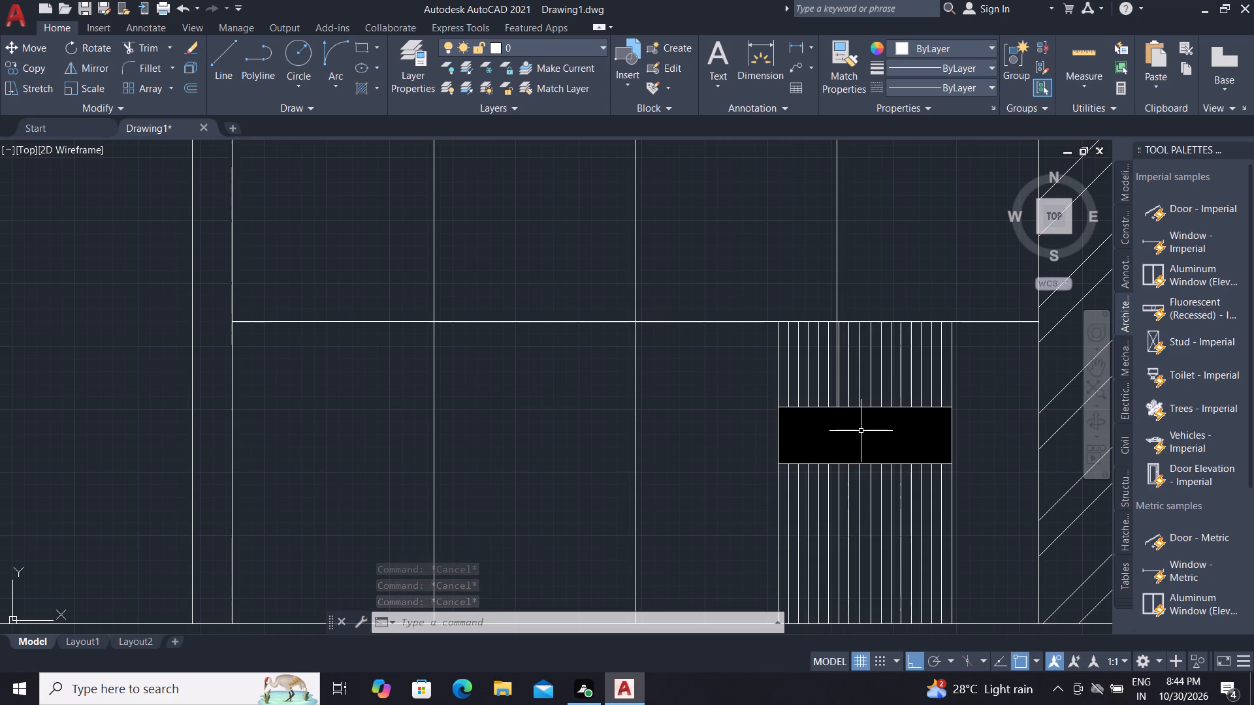
Select the tap block placed left of SECTION AT C-C and examine it closely.
scroll(818, 296, "down", 3)
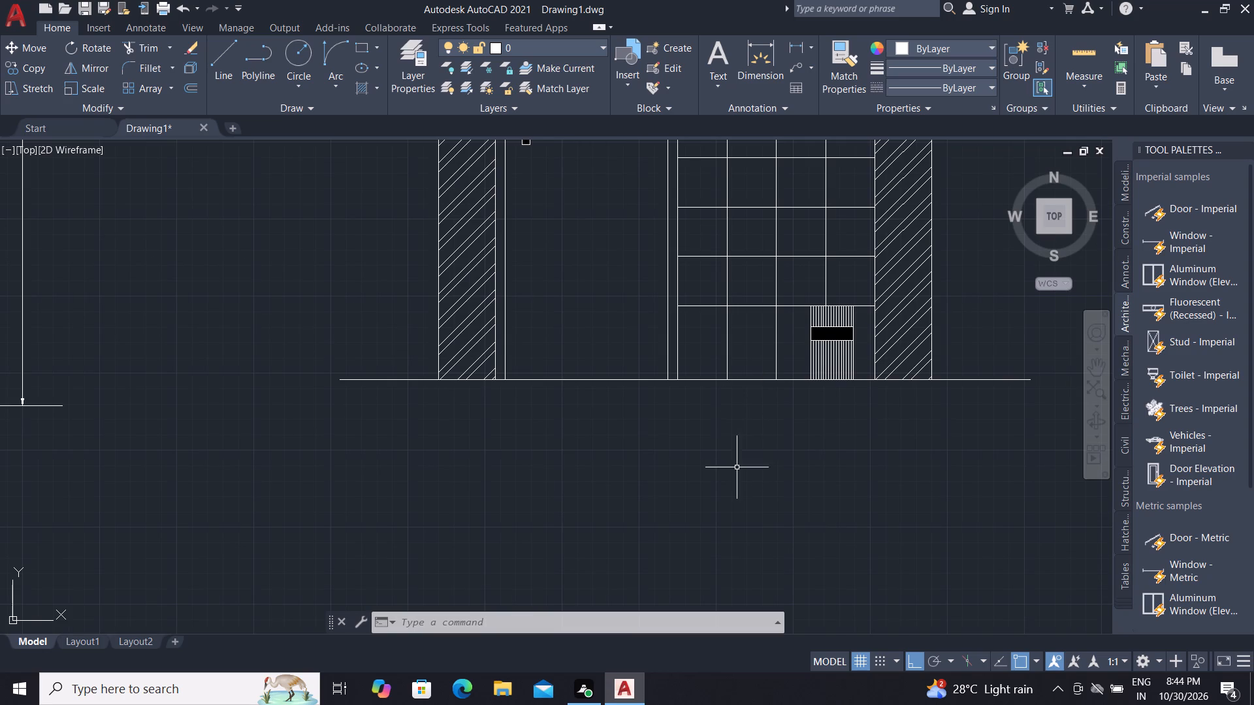
scroll(692, 454, "down", 3)
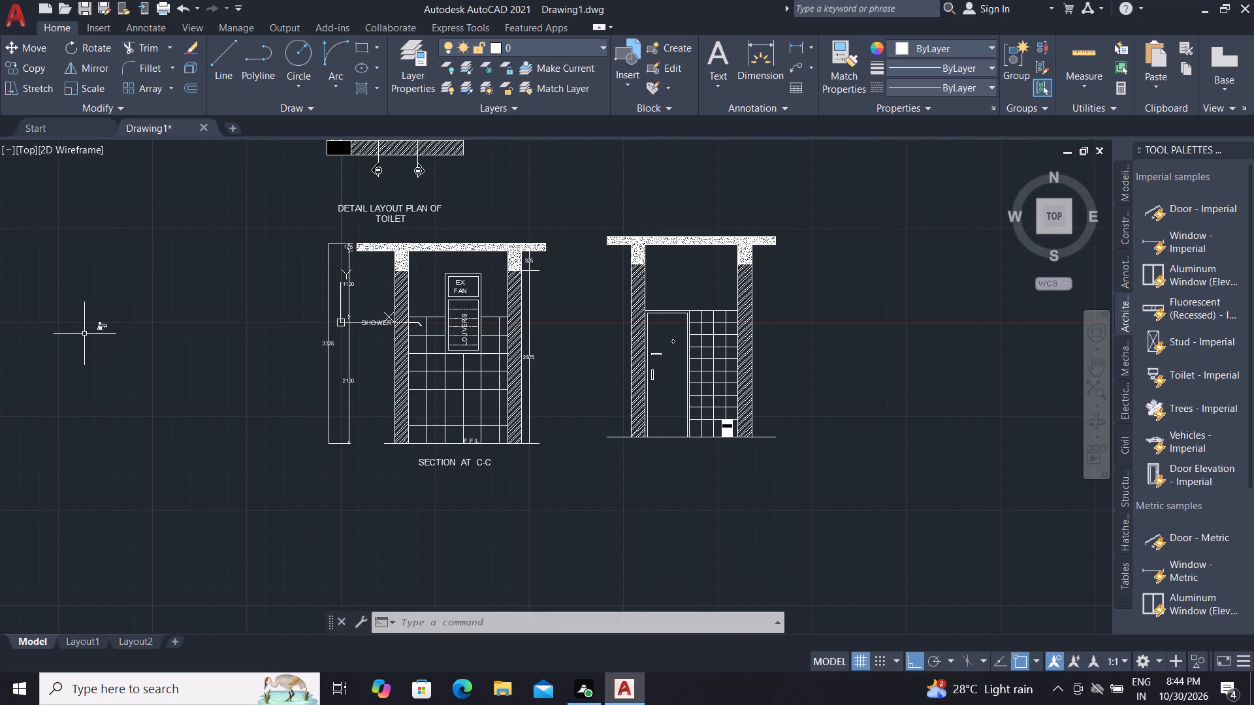
scroll(86, 323, "up", 6)
scroll(253, 394, "up", 2)
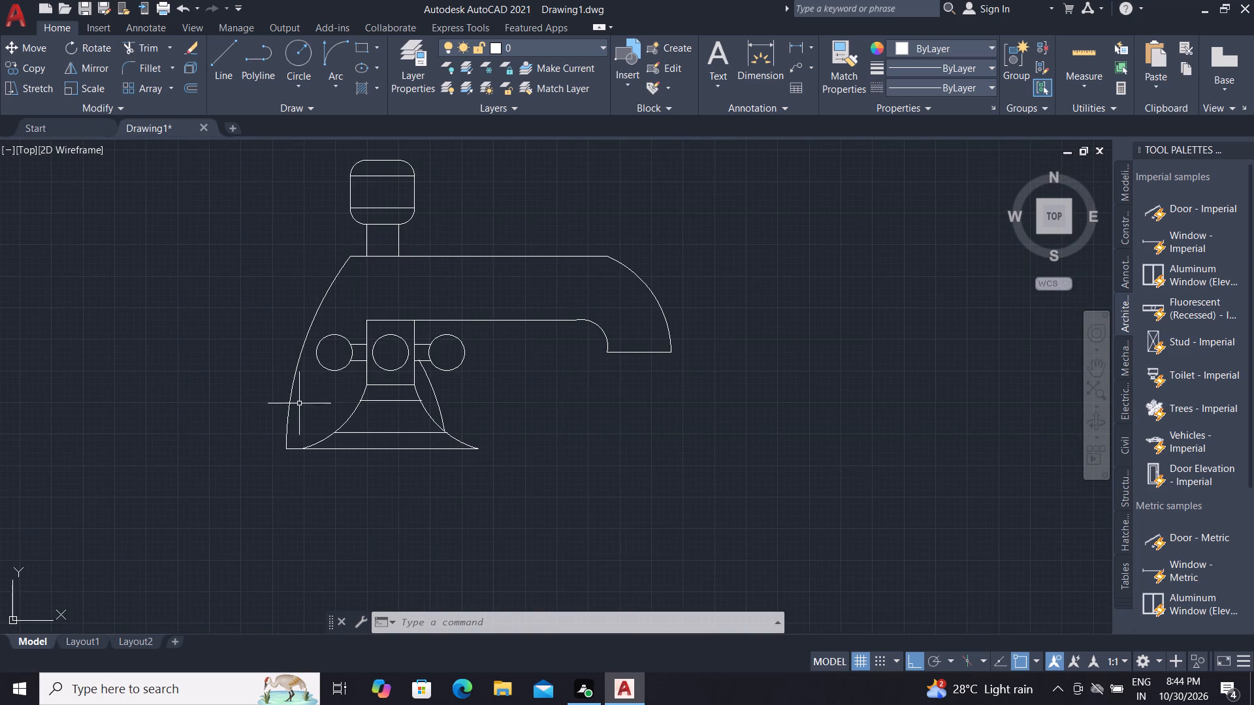
scroll(299, 398, "down", 2)
left_click(334, 327)
left_click(323, 341)
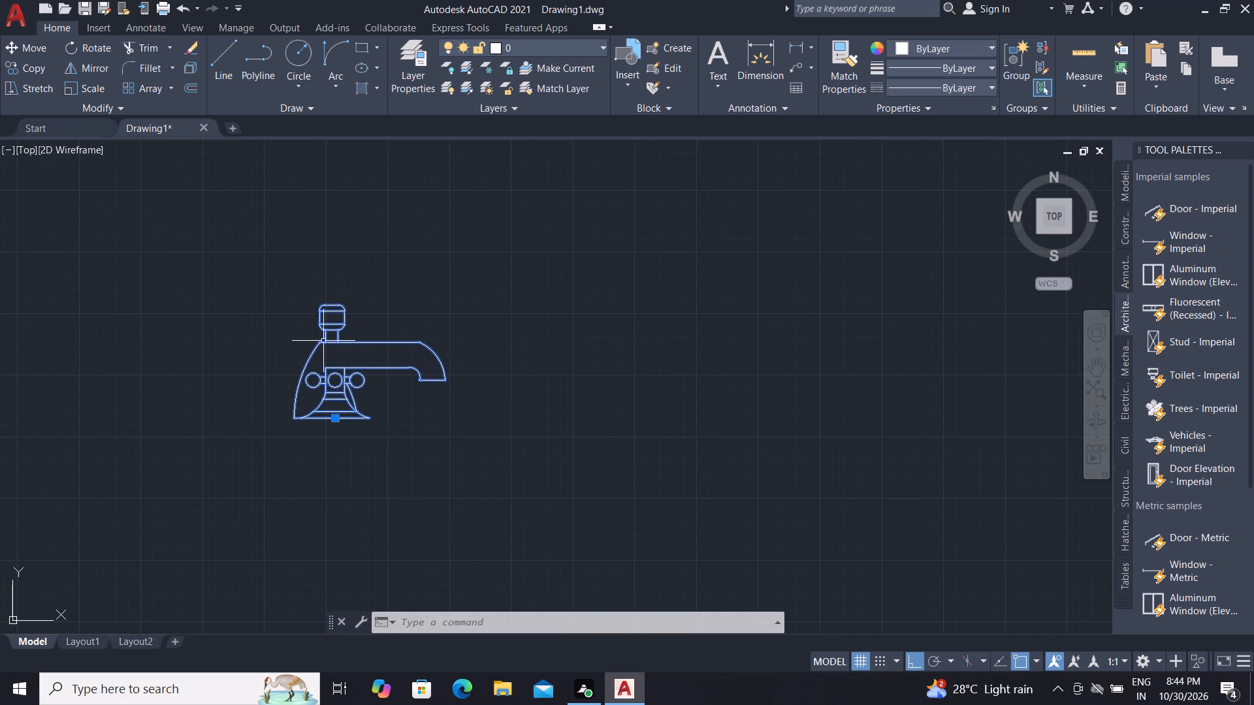
scroll(338, 427, "up", 2)
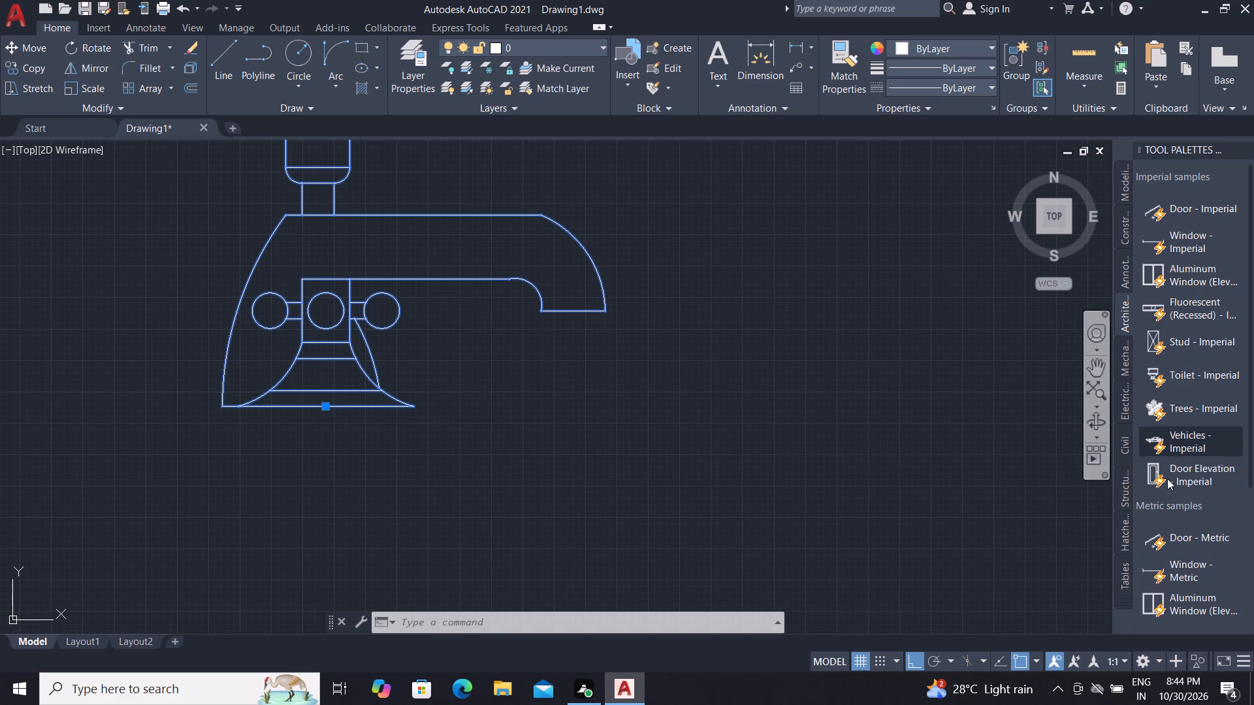
Look through the Architectural, Civil, Electrical and Mechanical tool palettes for a ready-made block.
scroll(1165, 494, "down", 1)
scroll(1189, 592, "down", 7)
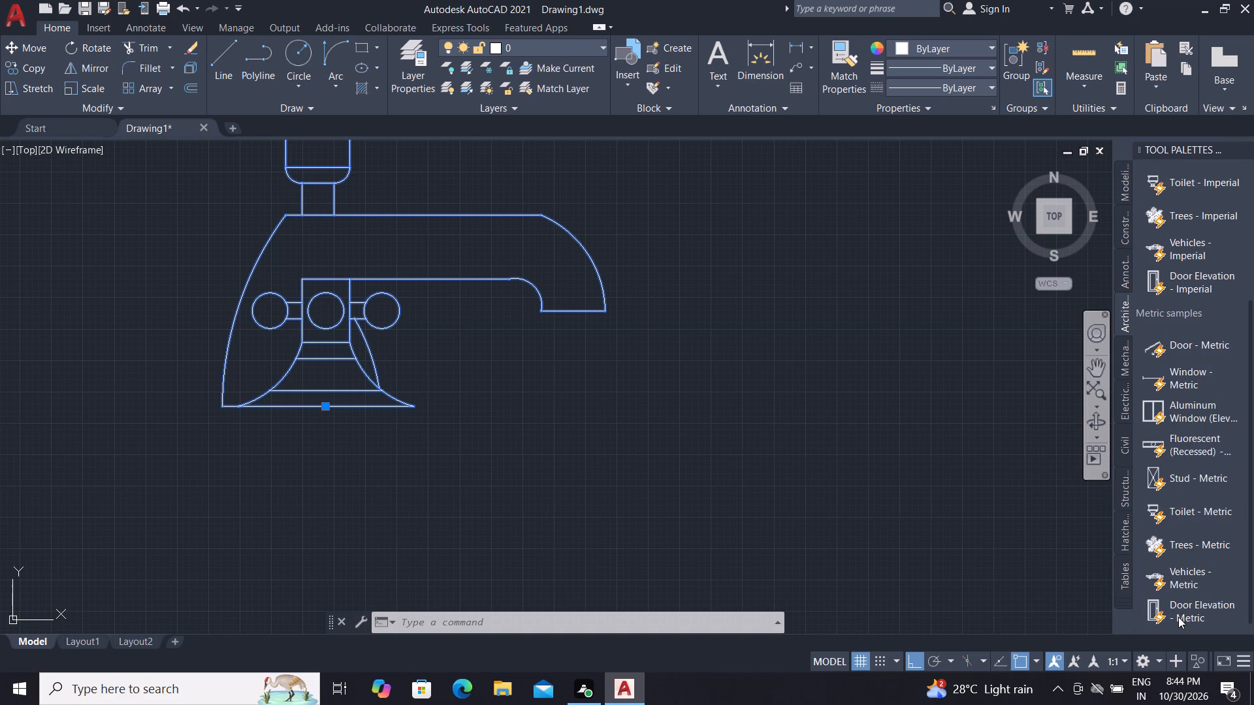
scroll(1174, 588, "up", 3)
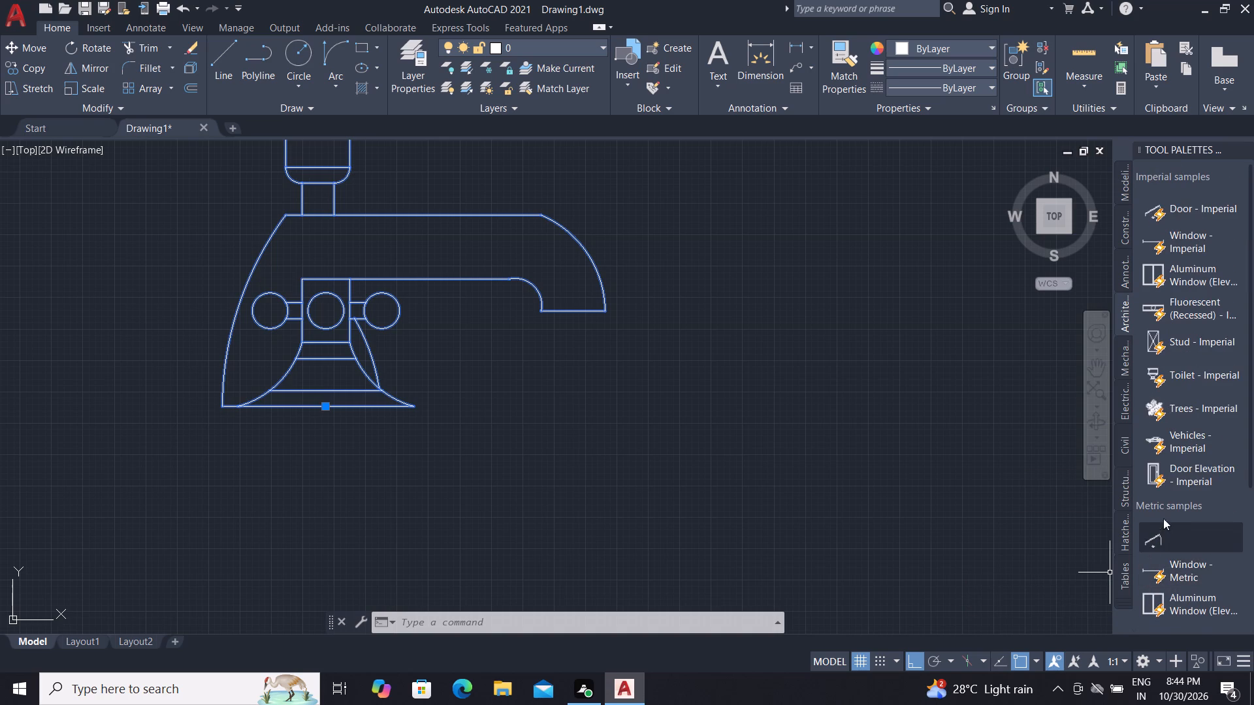
left_click(1120, 436)
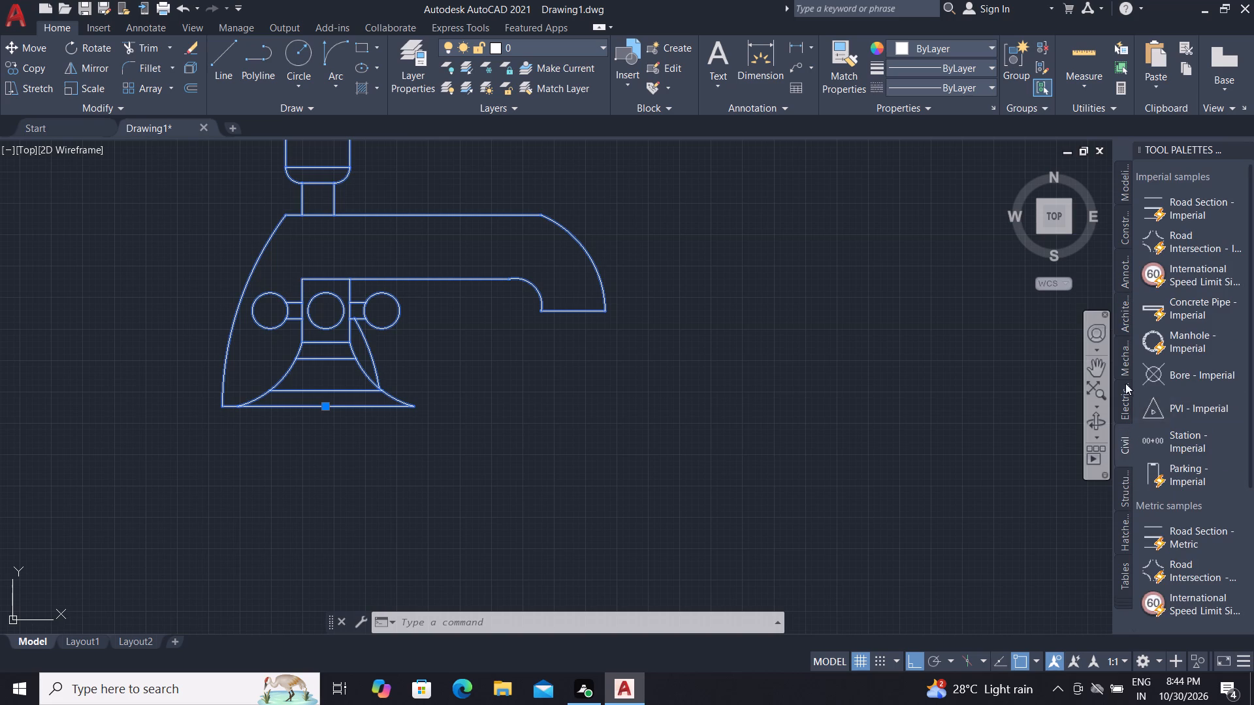
left_click(1121, 399)
left_click(1123, 363)
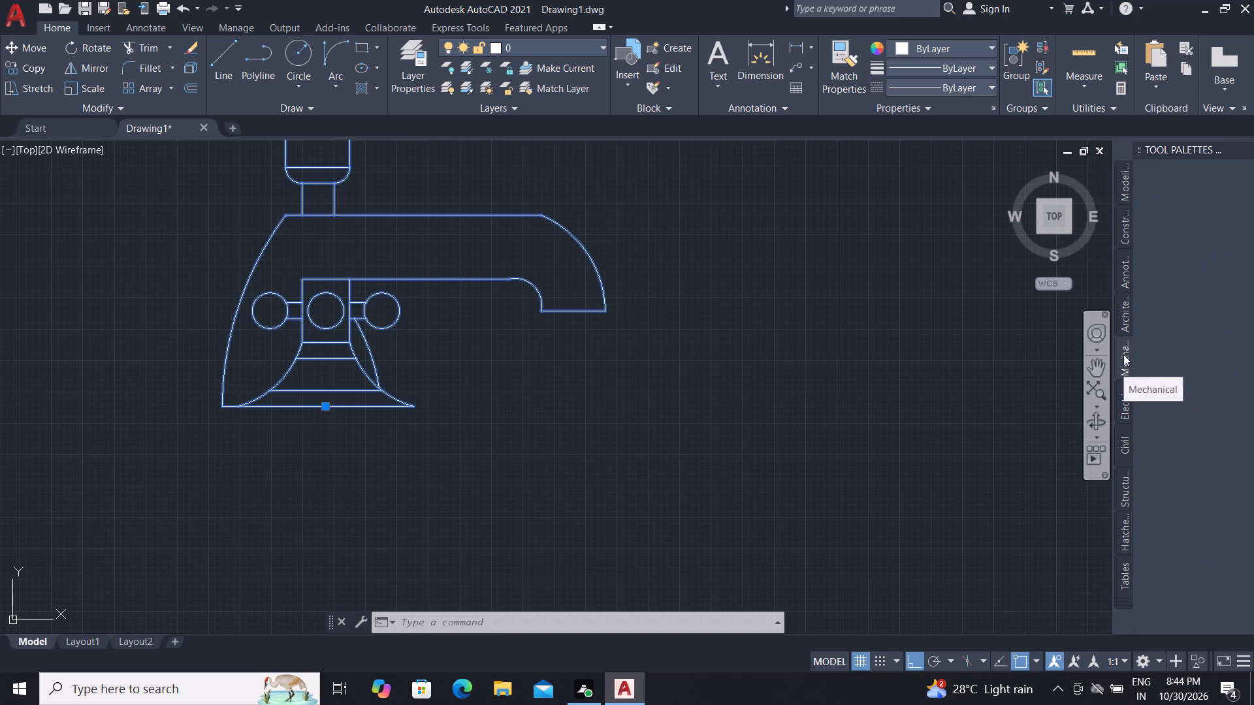
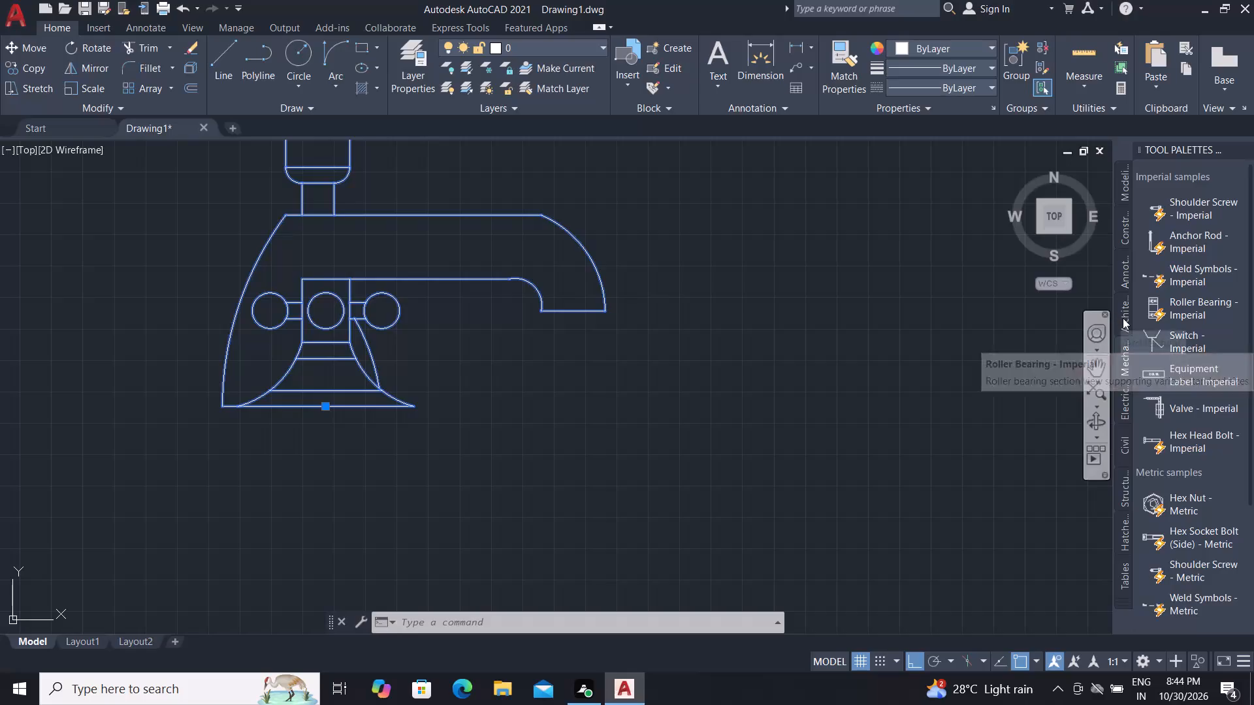
Look through the imperial and metric samples in the Architectural tool palette for a suitable fitting block.
left_click(1123, 318)
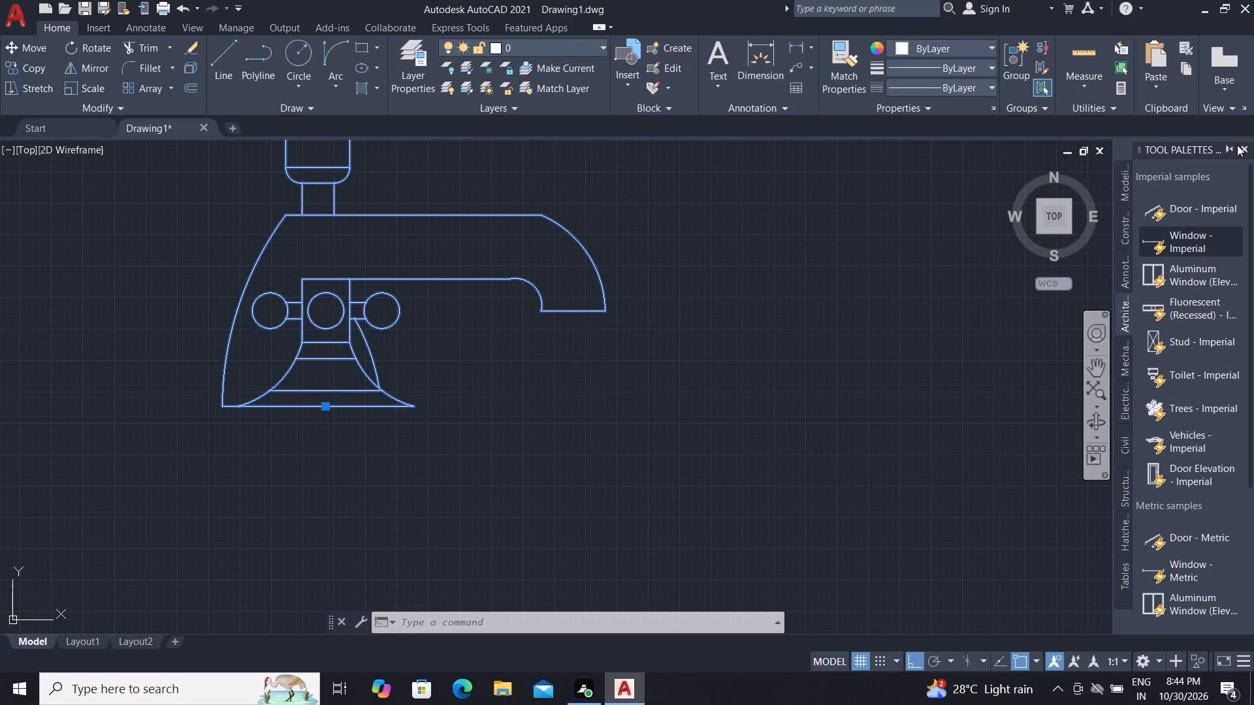
left_click(1246, 142)
scroll(1112, 488, "down", 2)
scroll(1191, 525, "down", 13)
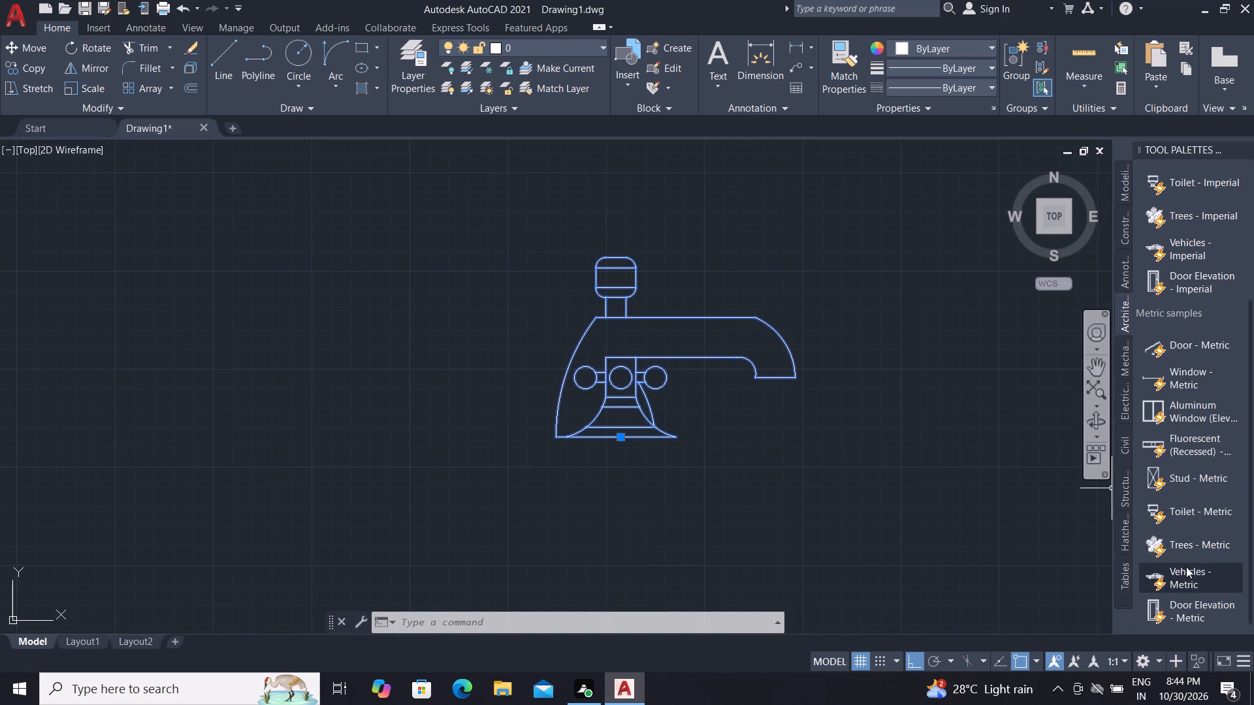
scroll(1186, 567, "down", 3)
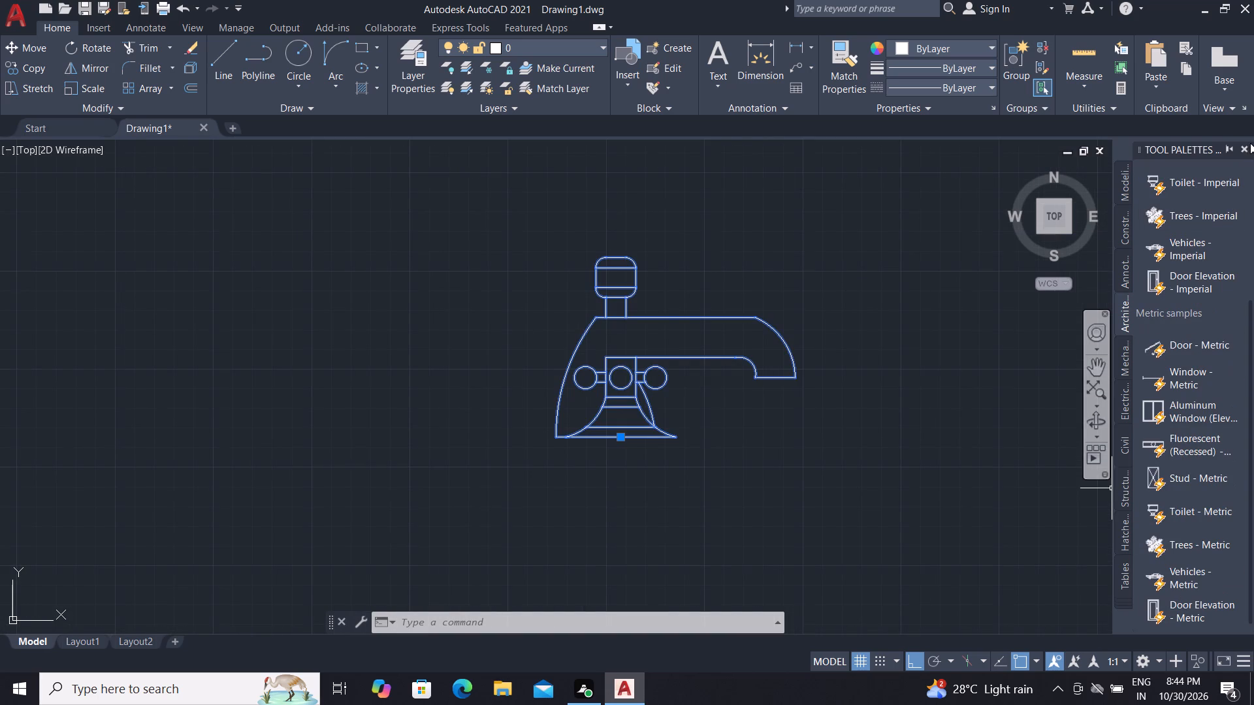
left_click(1240, 145)
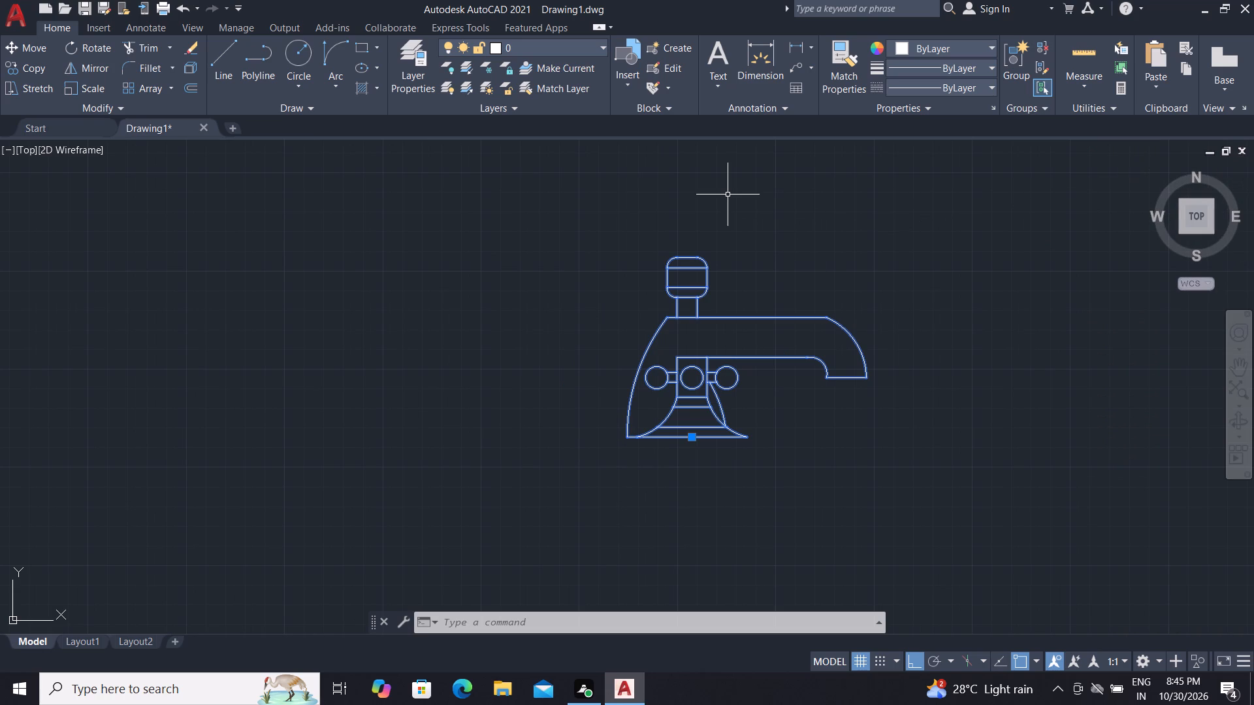
Look through the House Designer.dwg blocks in DesignCenter for a suitable bathroom fitting.
scroll(606, 376, "down", 2)
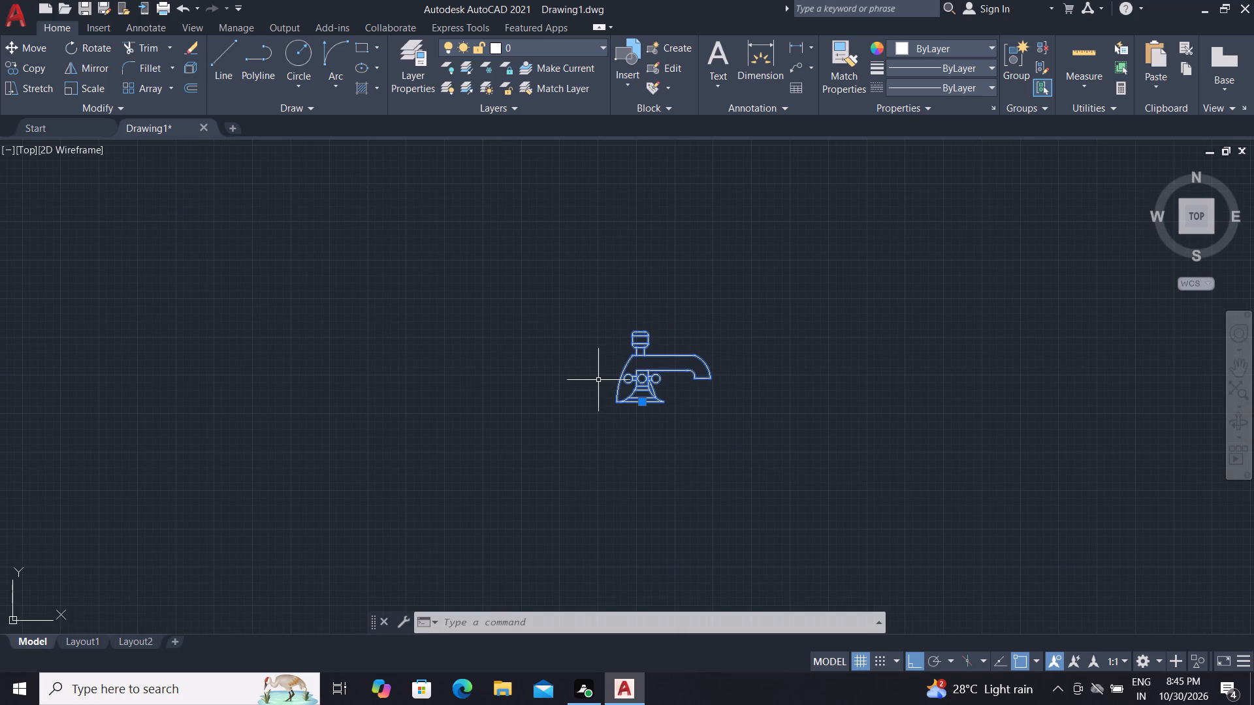
key("Escape")
scroll(643, 359, "up", 2)
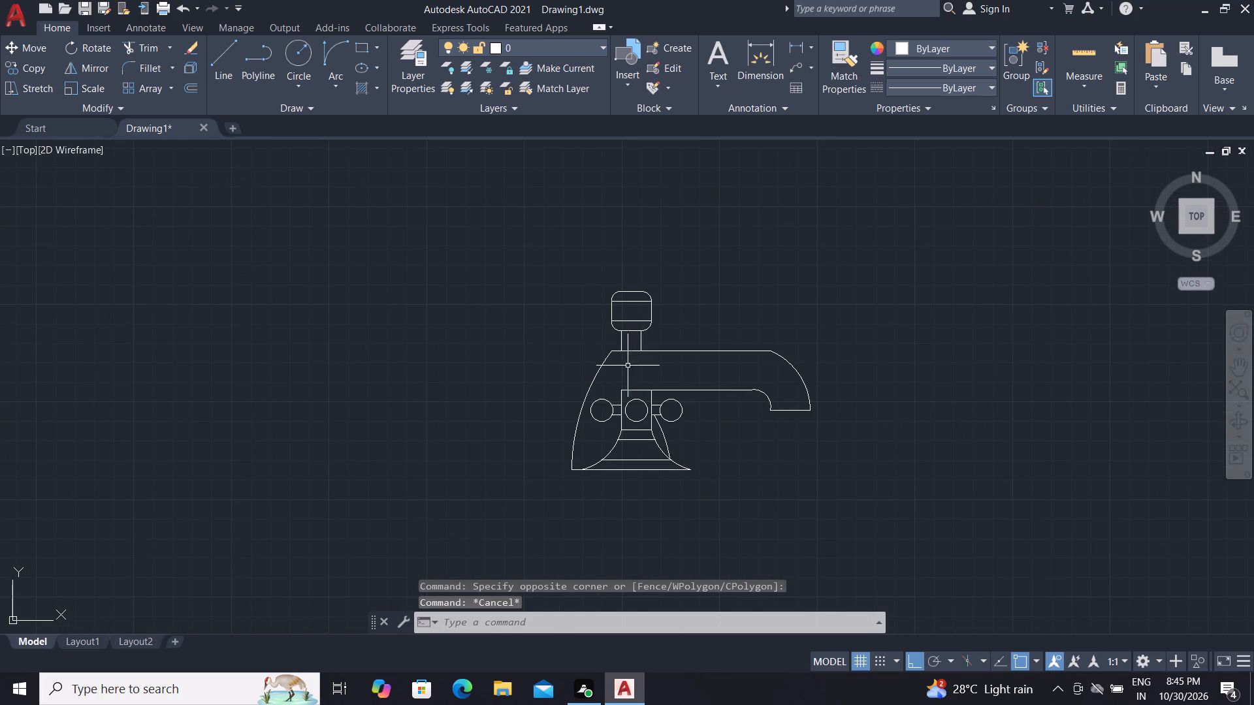
scroll(602, 356, "down", 2)
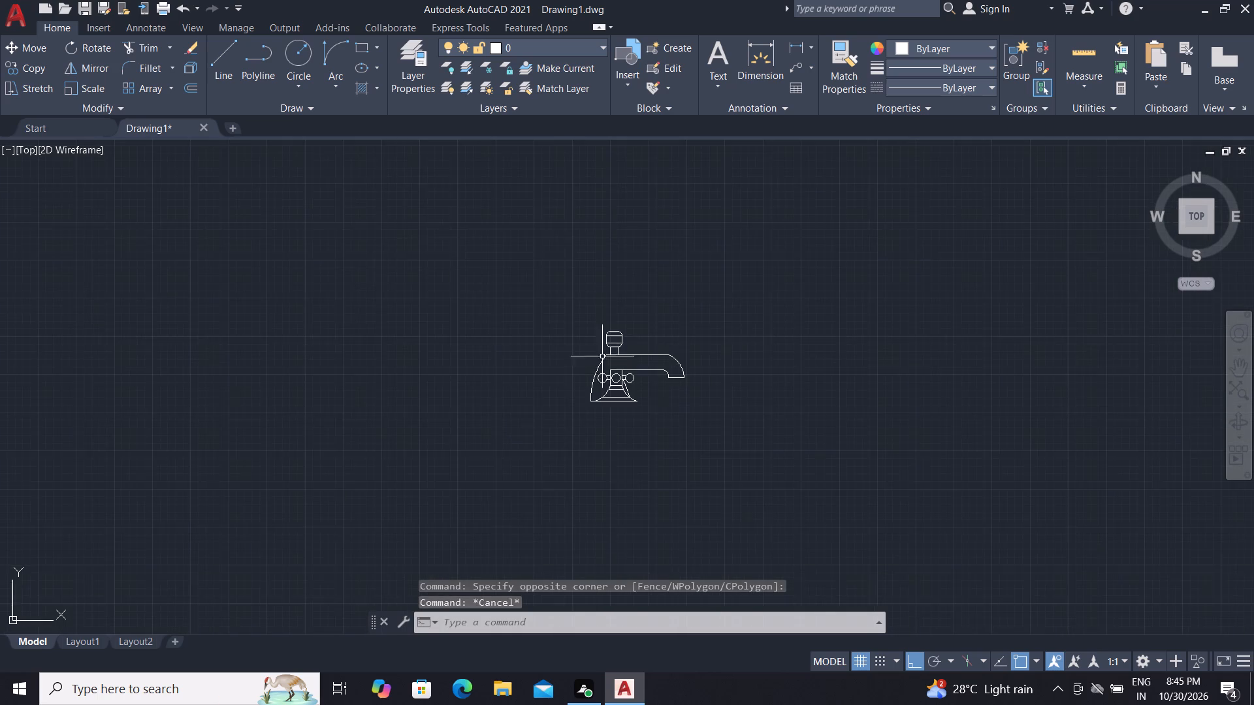
scroll(602, 356, "down", 3)
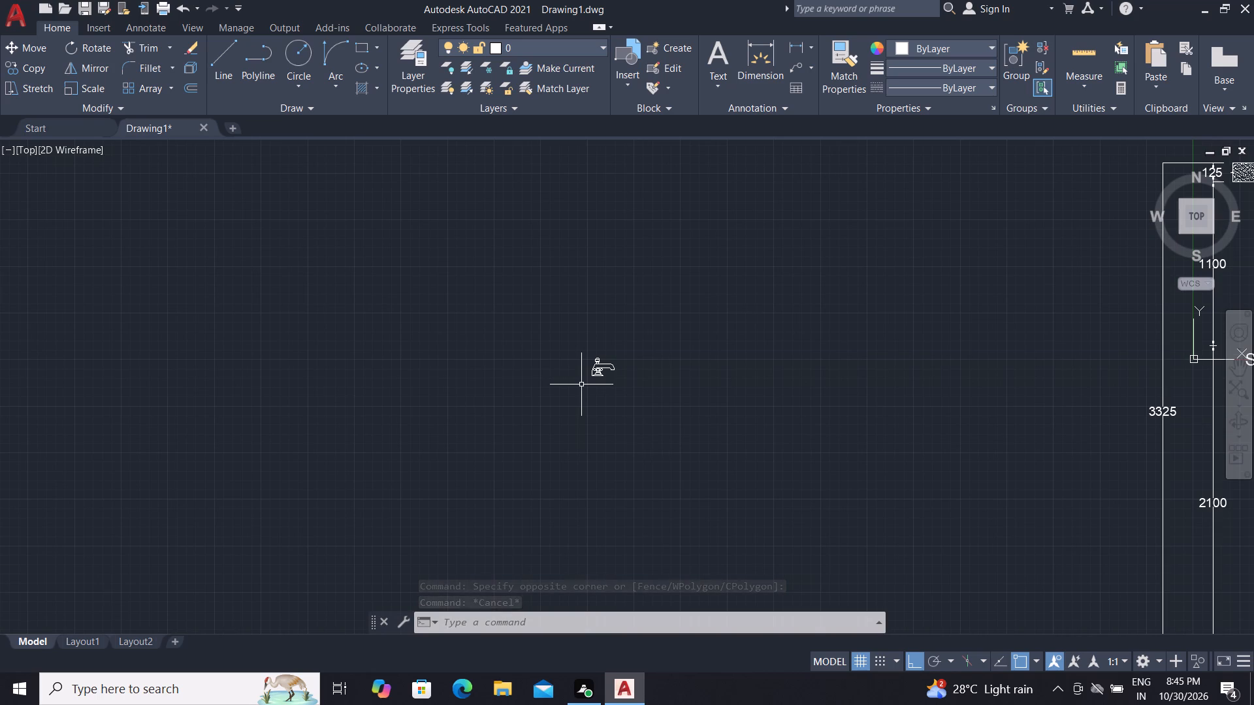
key("ctrl+3")
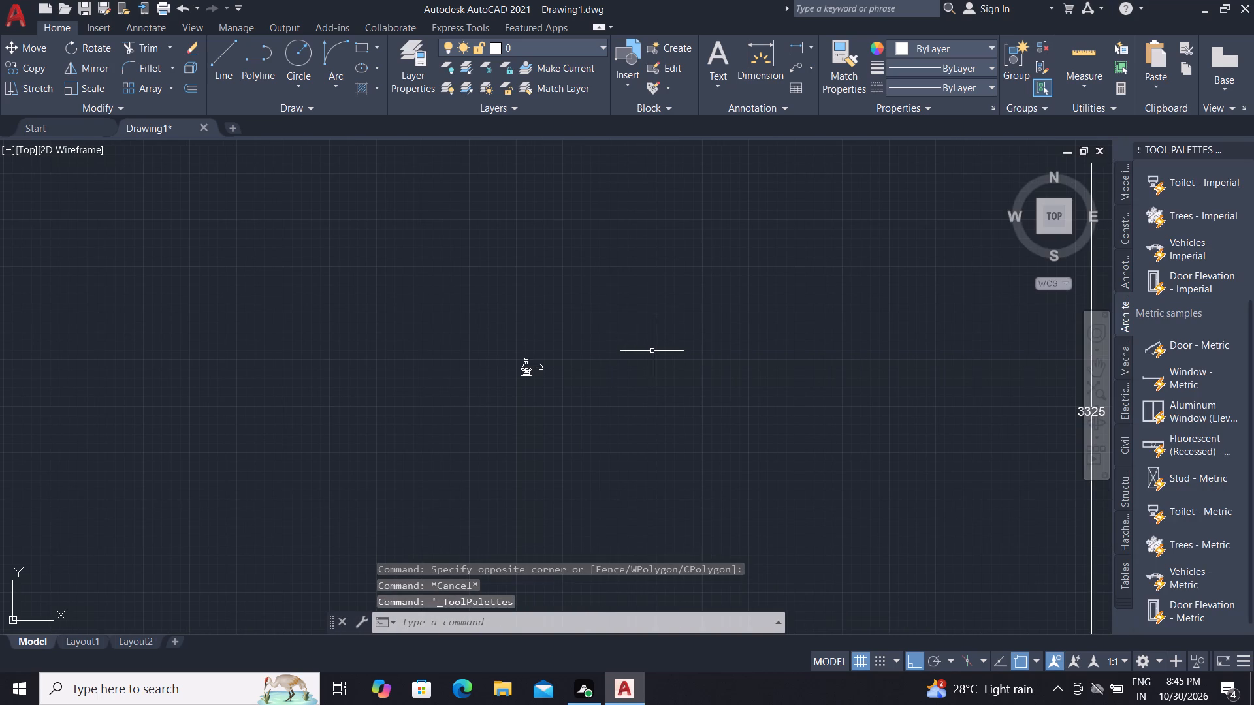
key("ctrl+2")
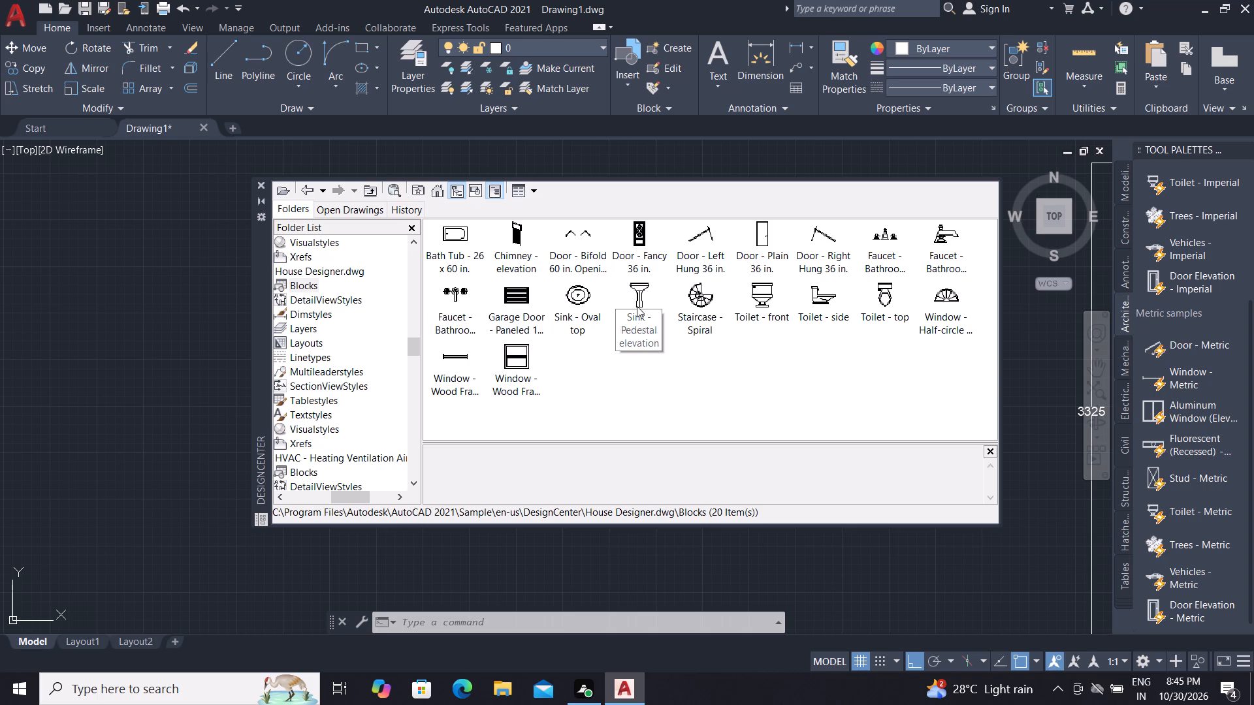
left_click(259, 185)
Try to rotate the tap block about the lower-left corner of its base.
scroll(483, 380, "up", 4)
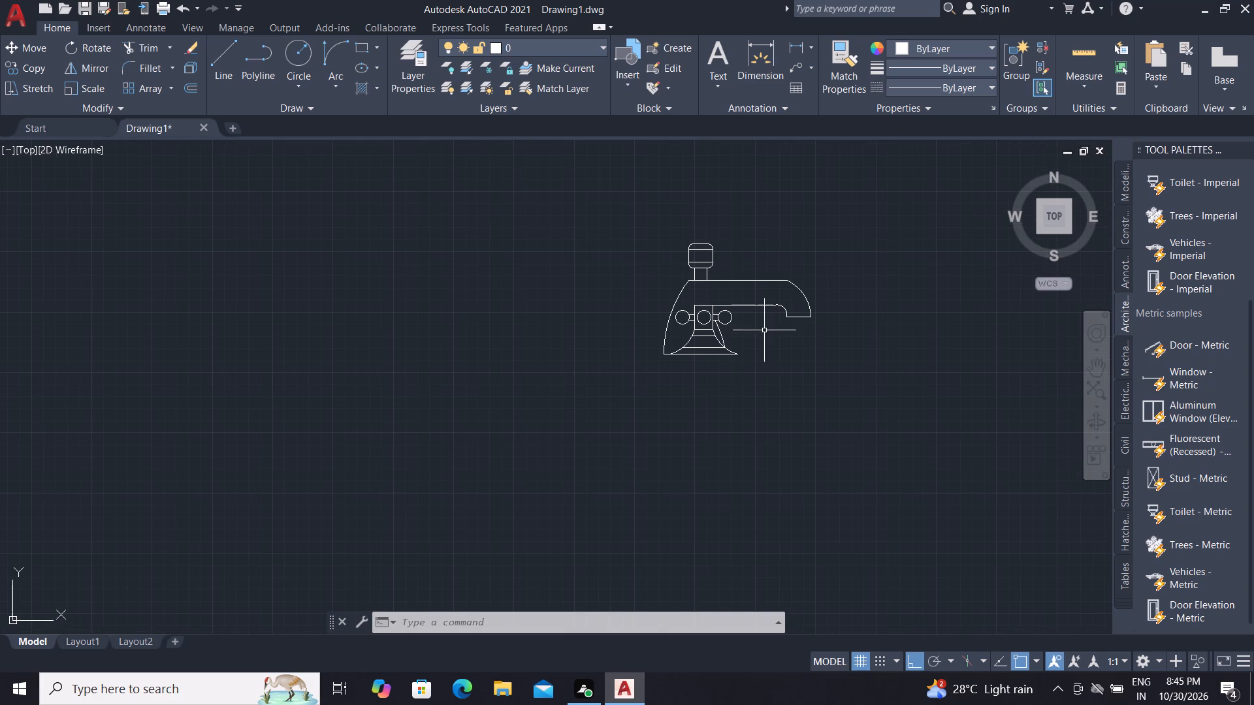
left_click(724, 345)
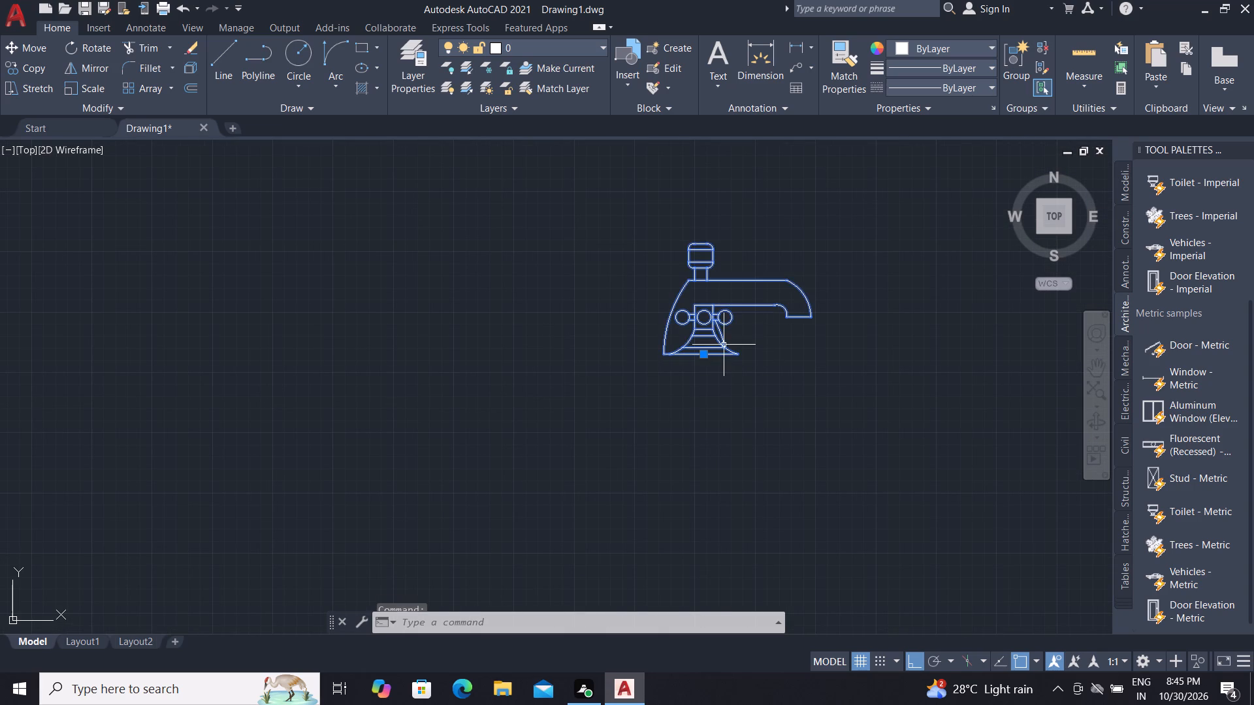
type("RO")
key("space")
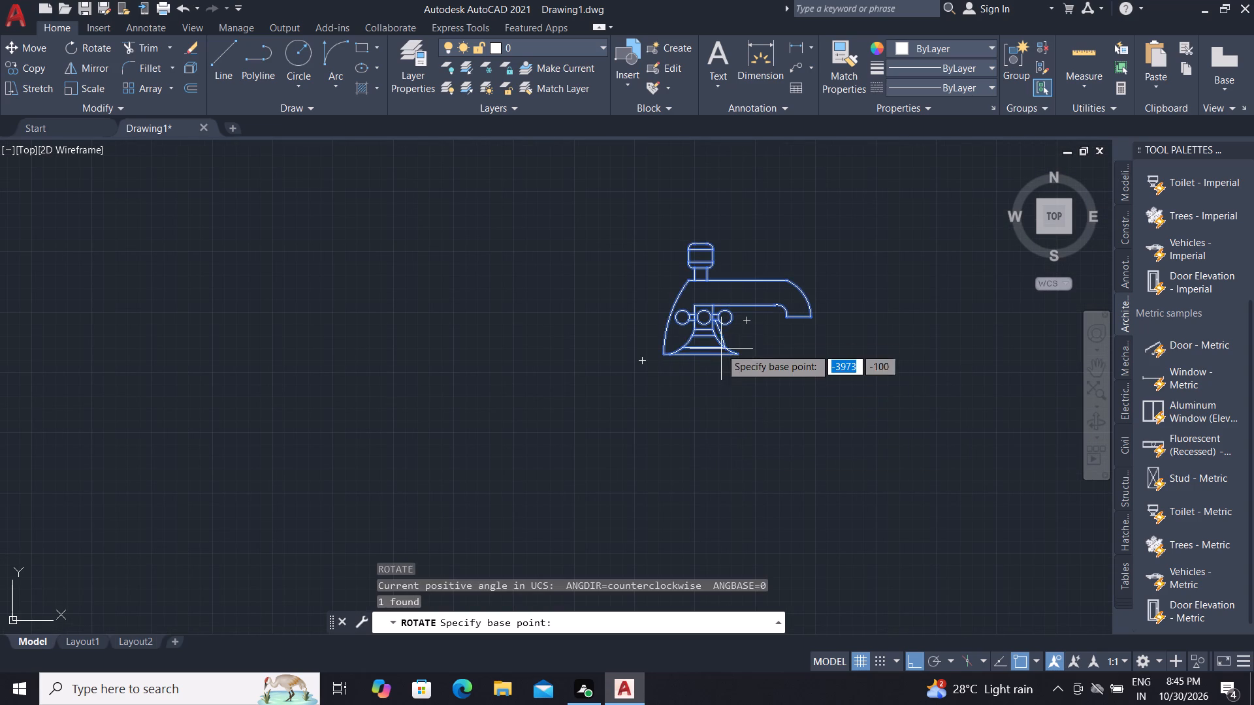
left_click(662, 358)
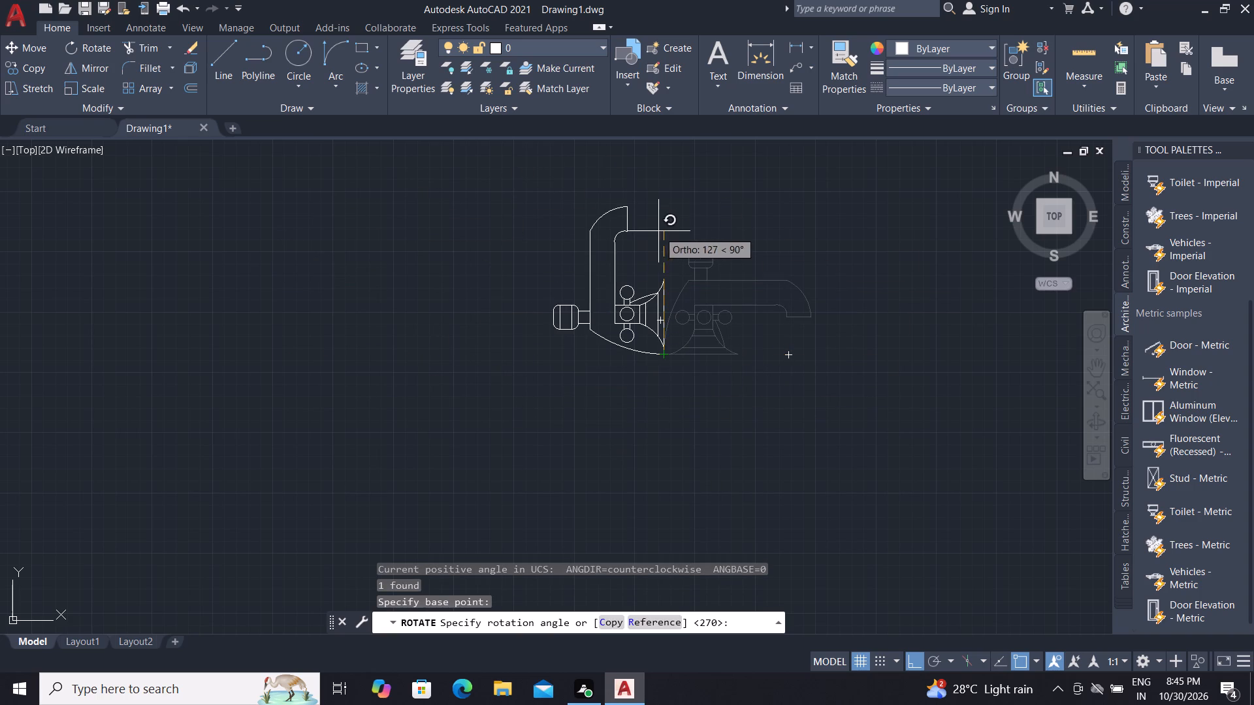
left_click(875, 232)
Mirror the tap block about a vertical line through its base's lower-left corner, then delete the original so only the left-facing tap remains.
type("MI")
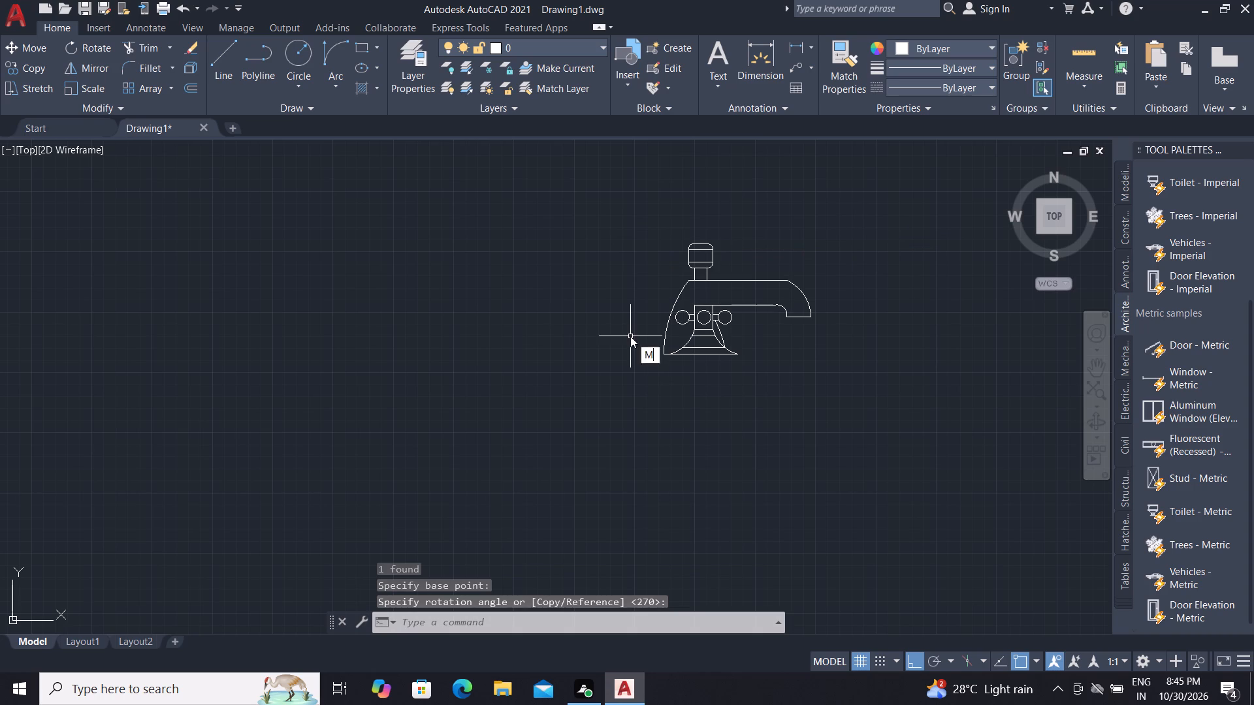
key("space")
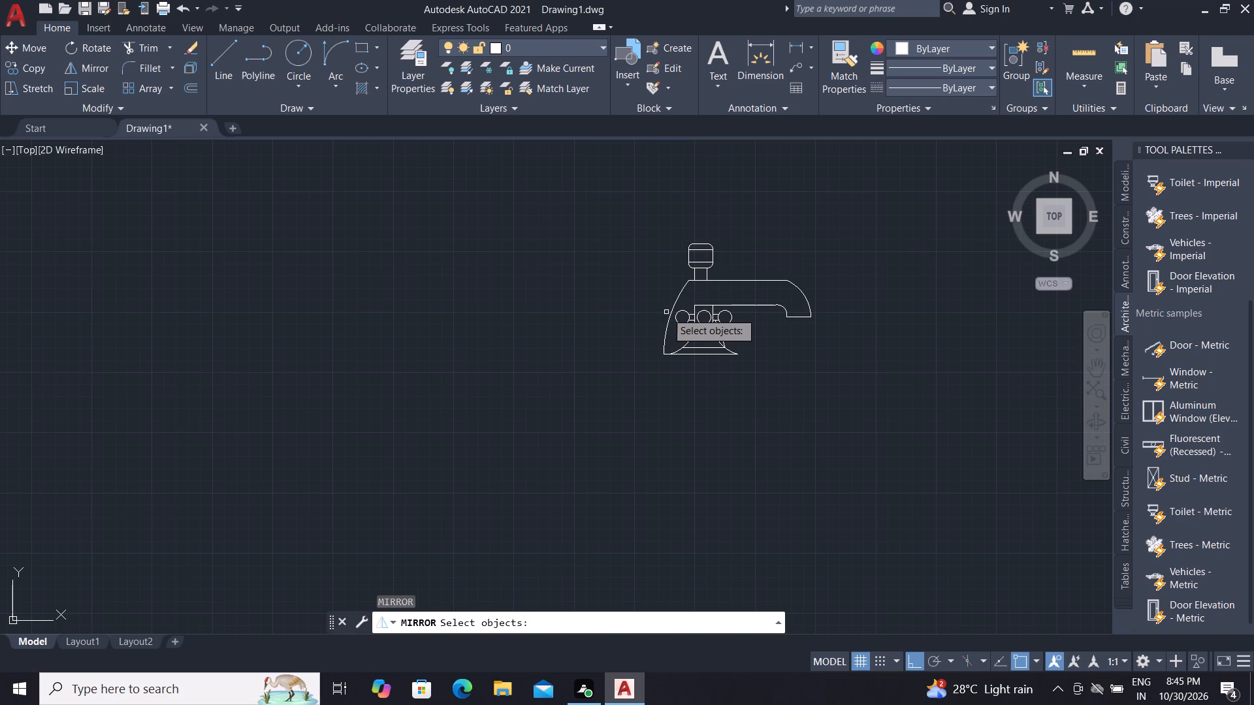
left_click(669, 313)
right_click(643, 339)
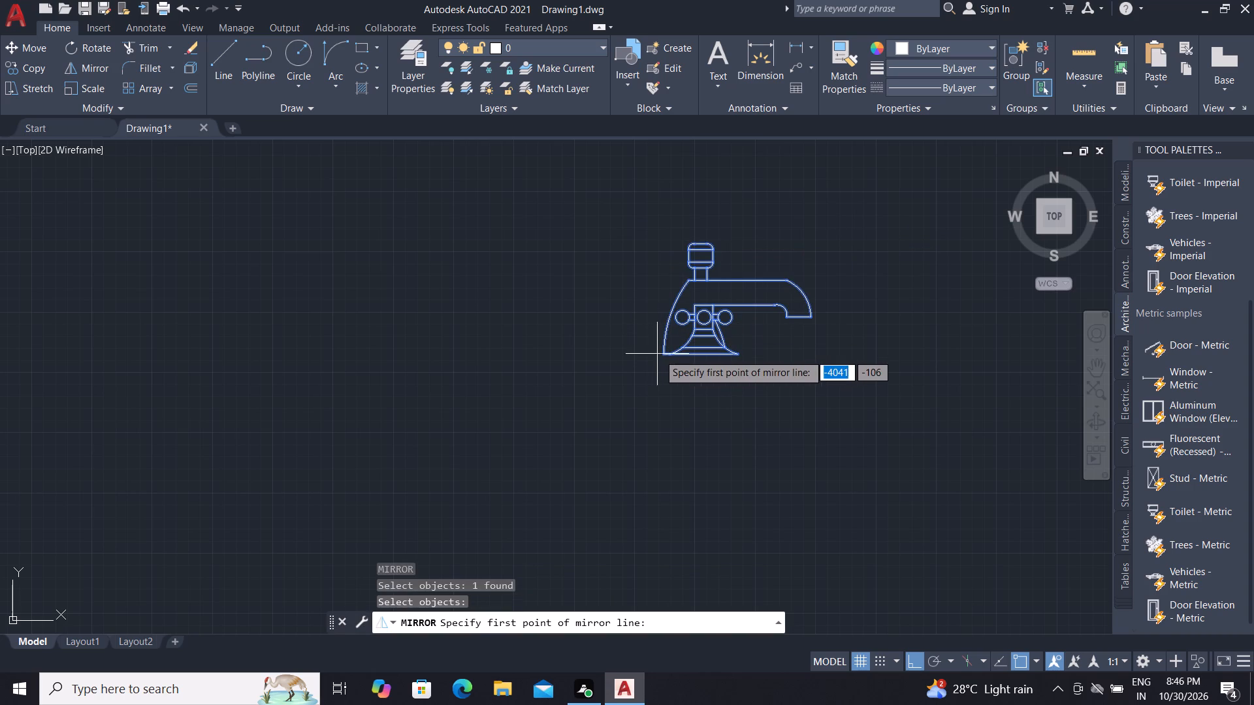
left_click(660, 354)
left_click(663, 210)
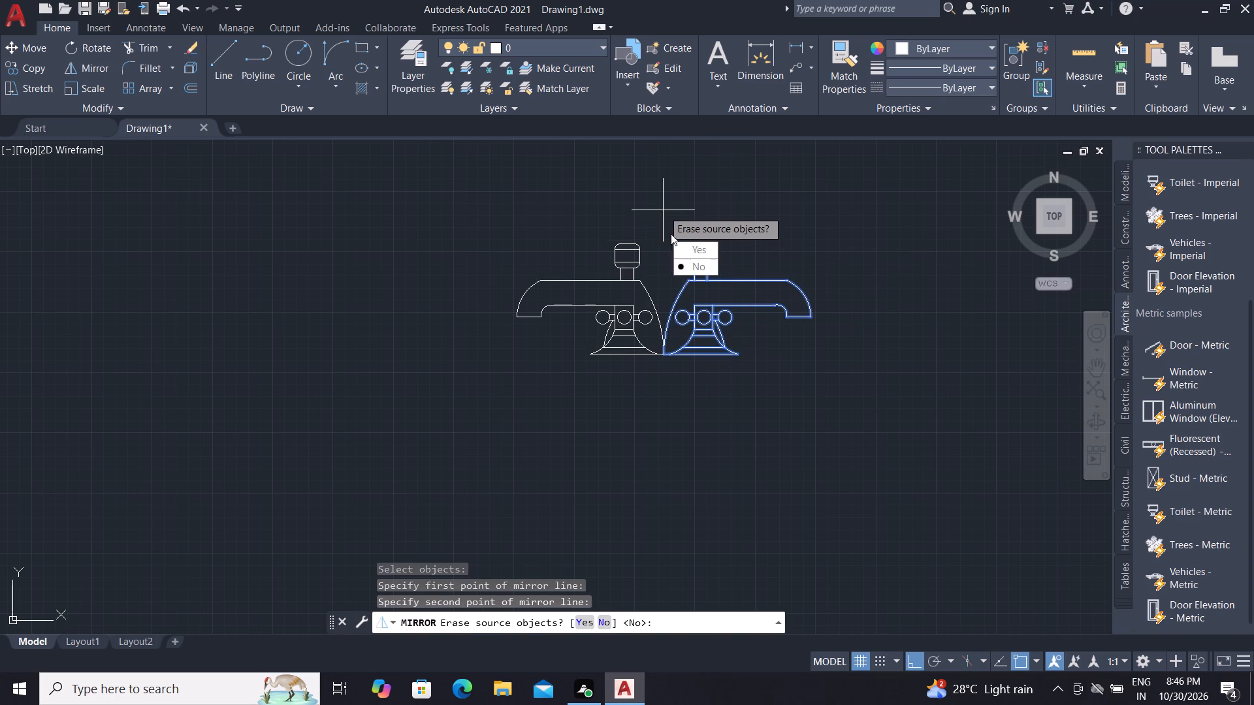
left_click_drag(683, 268, 663, 210)
left_click(690, 252)
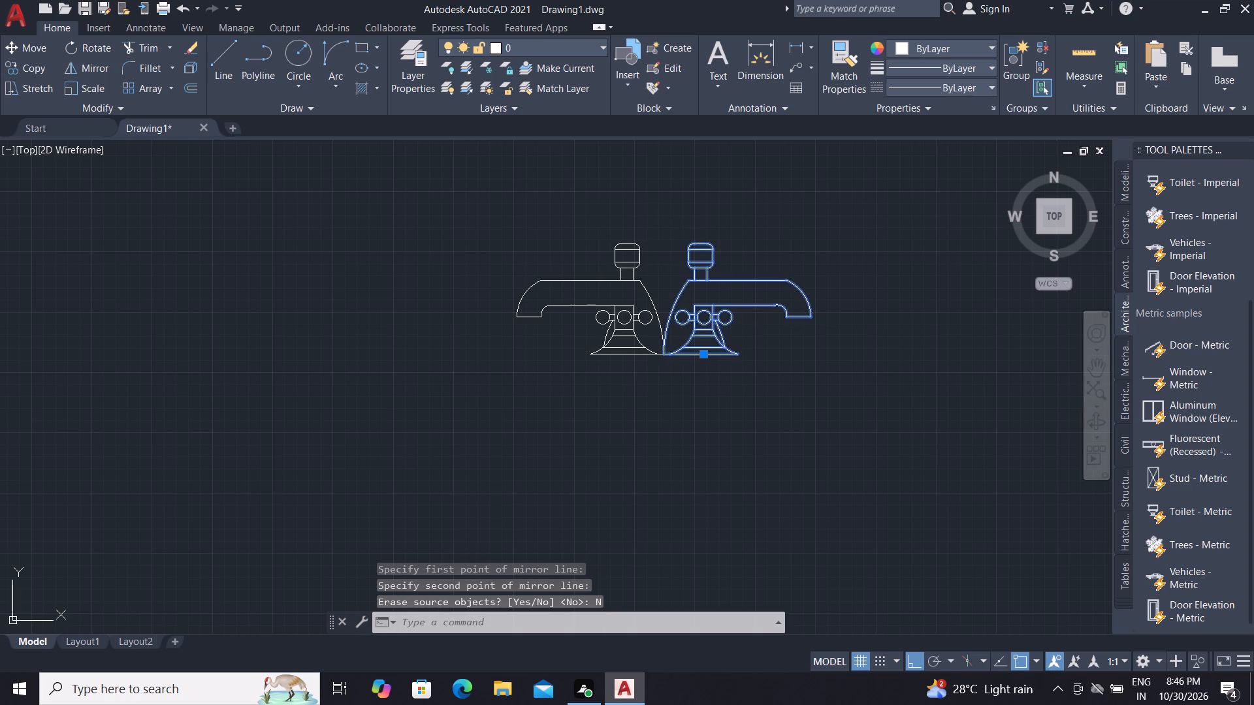
key("Delete")
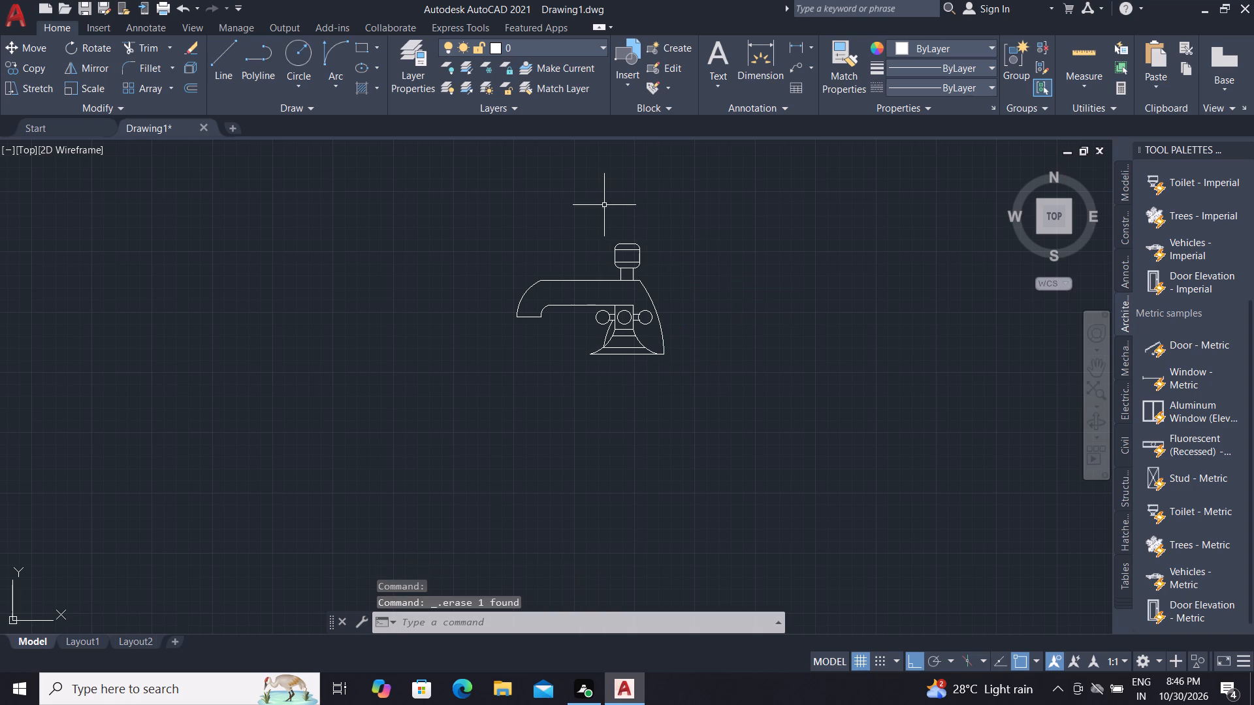
Draw the basin outline from the tap base's lower-left corner: about 158 left, short drop, 80 sloping at 55°, 96 right, then up to the top line.
scroll(577, 347, "down", 1)
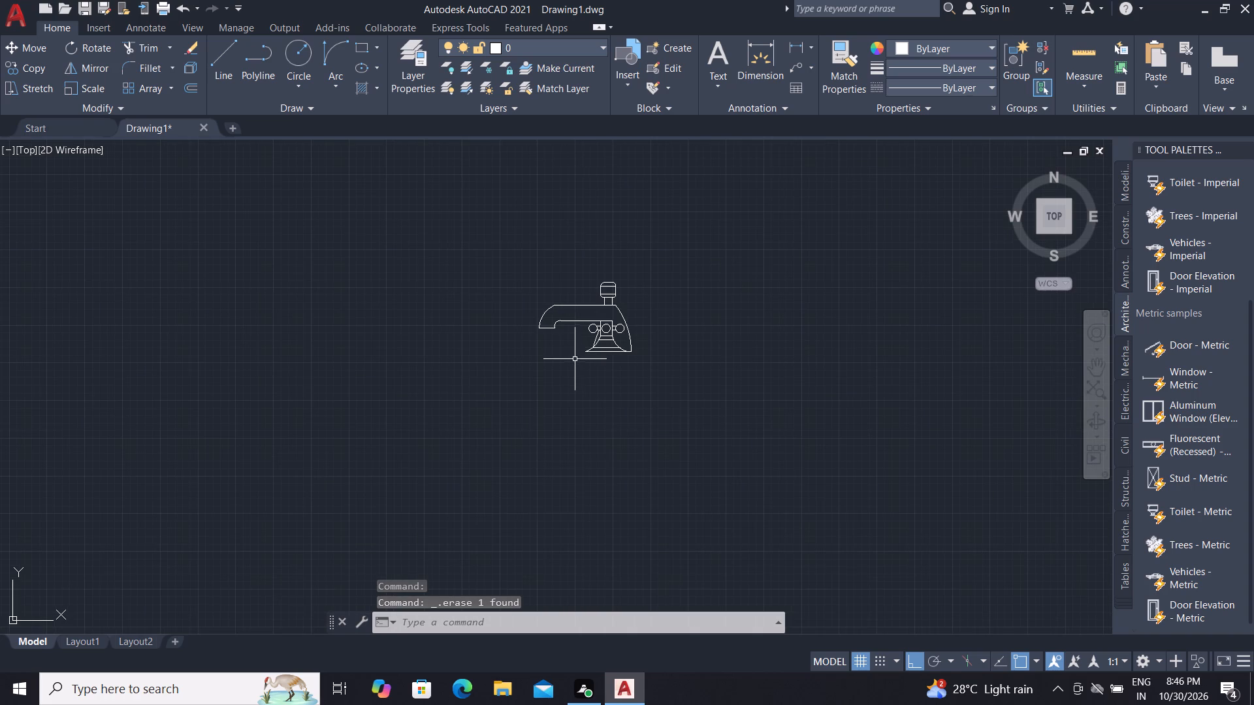
scroll(575, 360, "up", 2)
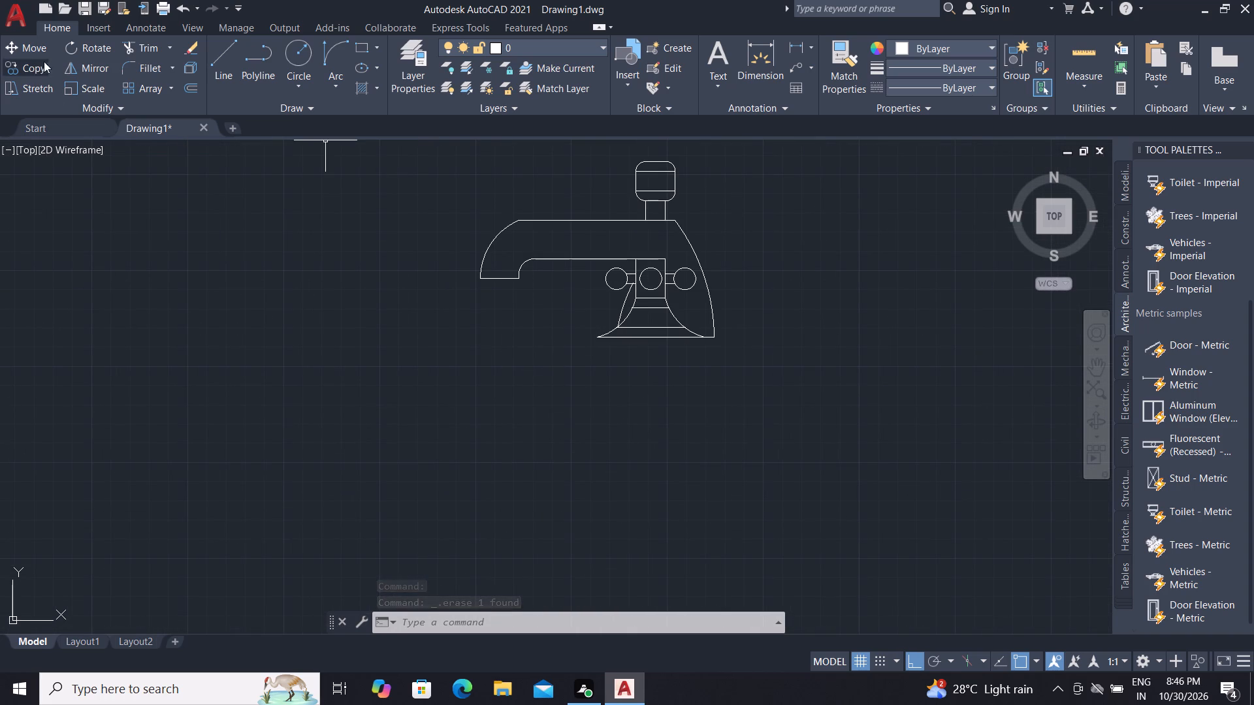
left_click(222, 50)
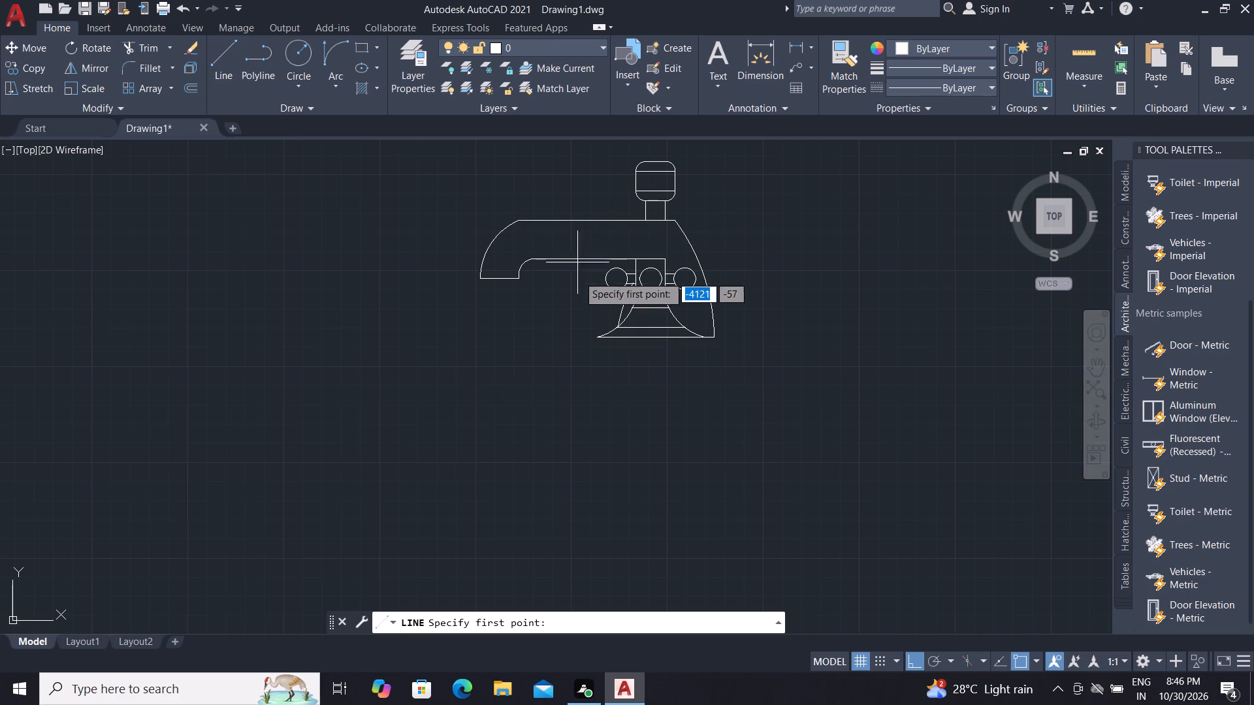
left_click(598, 339)
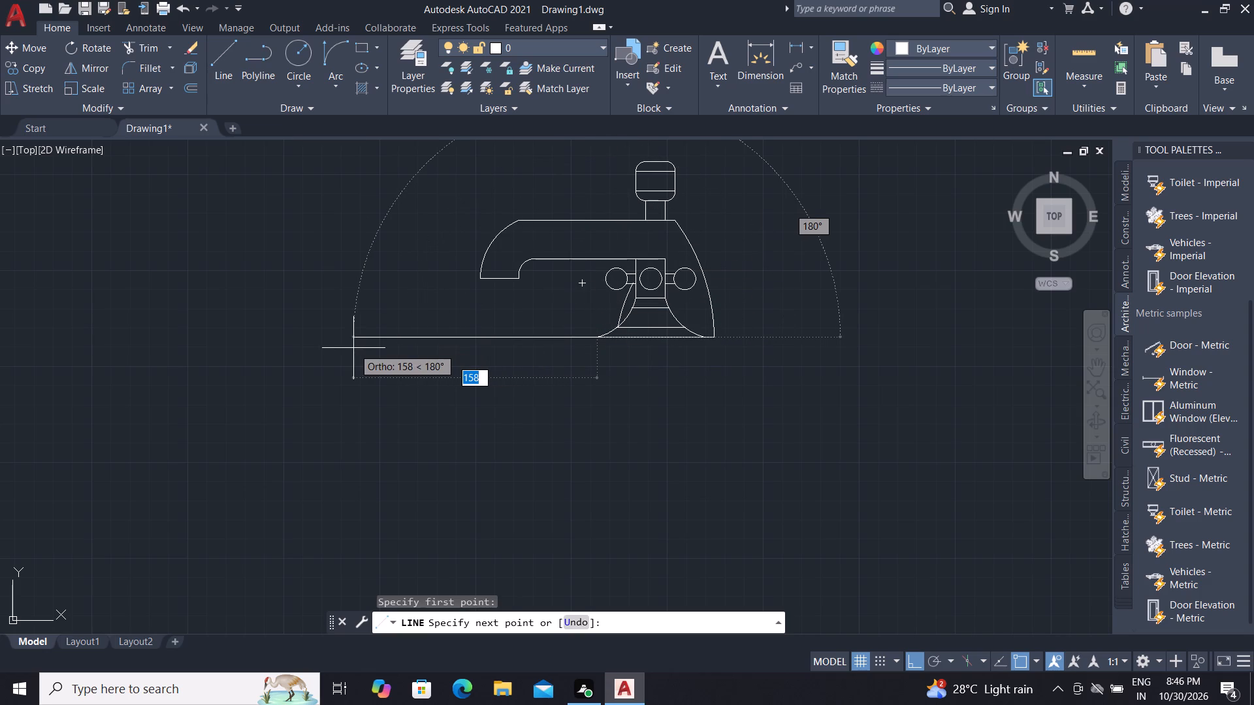
left_click(353, 348)
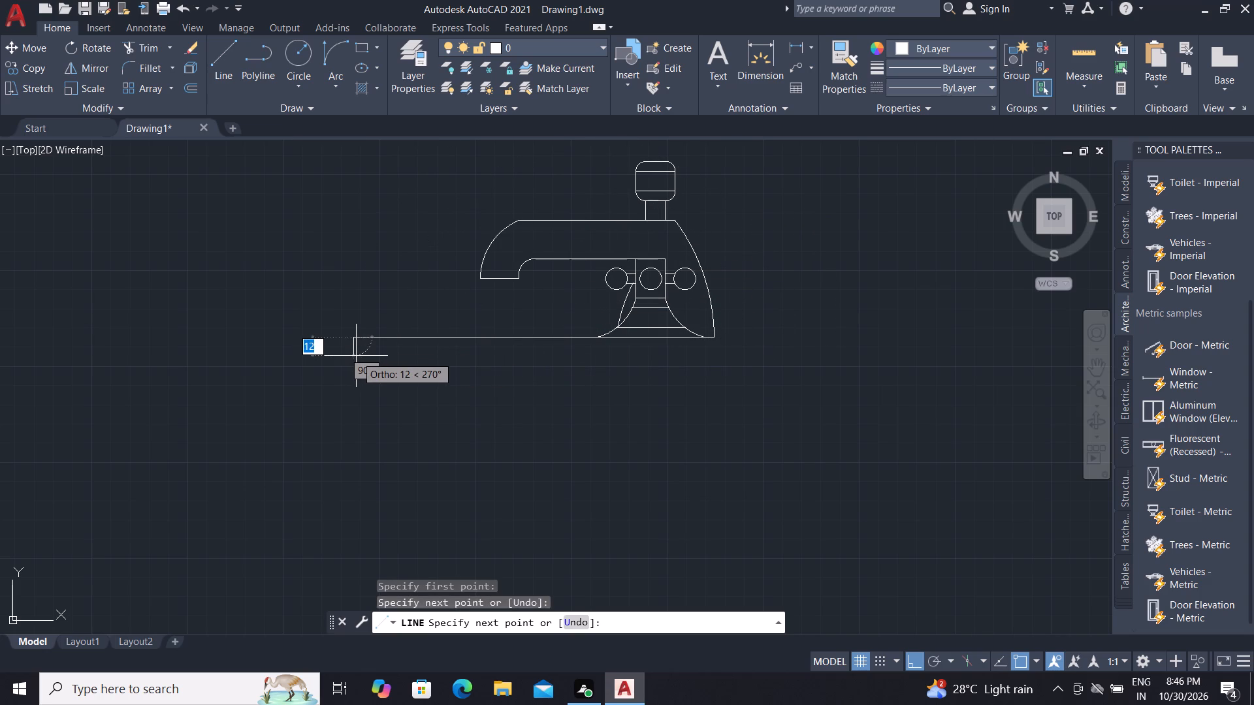
scroll(359, 352, "up", 3)
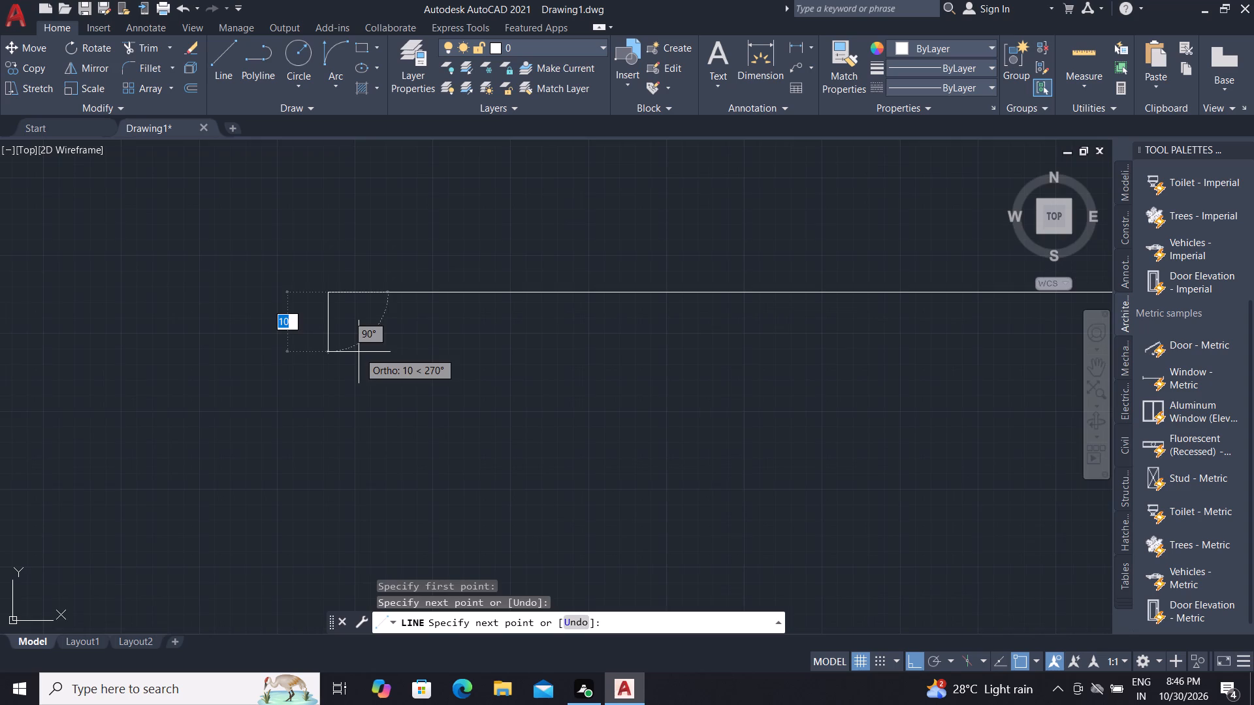
scroll(359, 352, "up", 3)
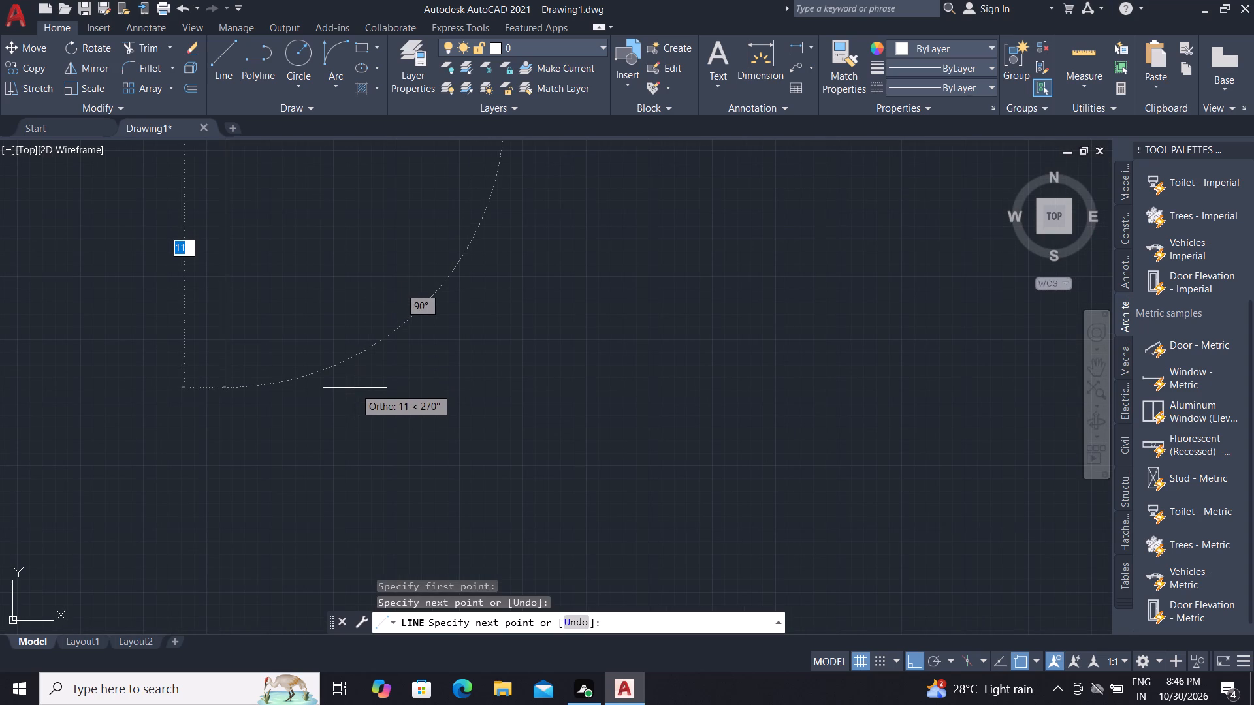
scroll(346, 384, "down", 4)
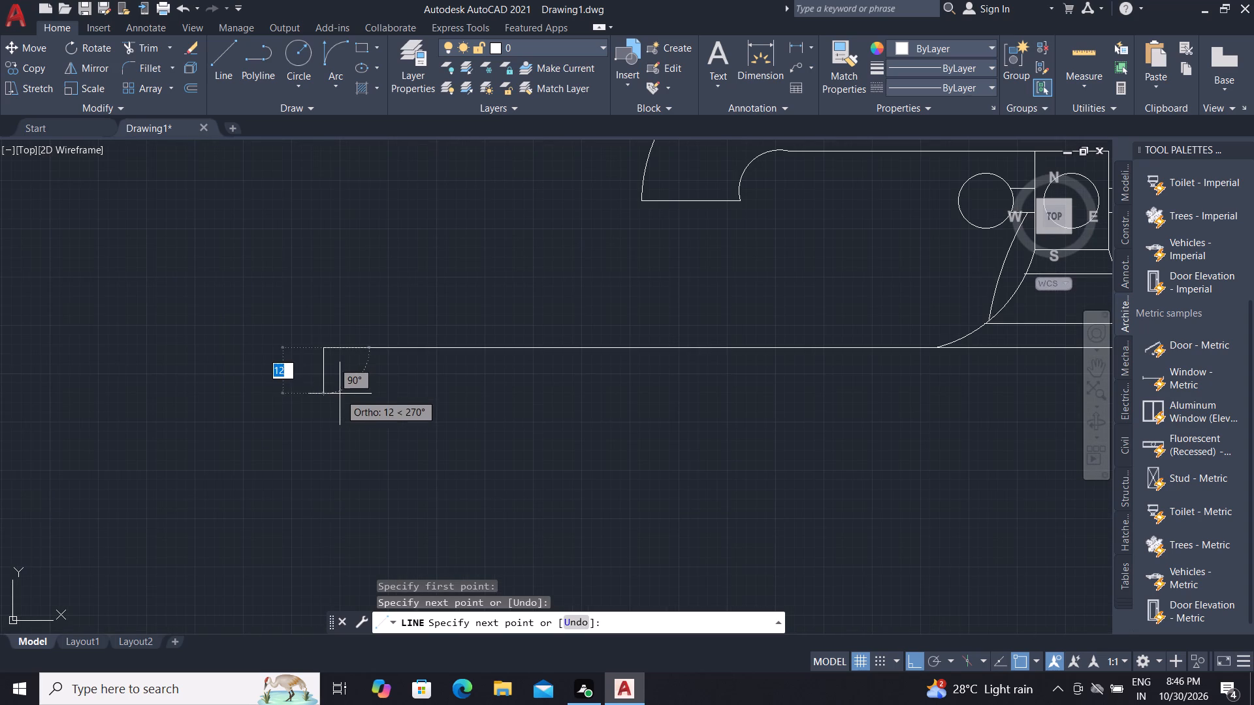
left_click(331, 428)
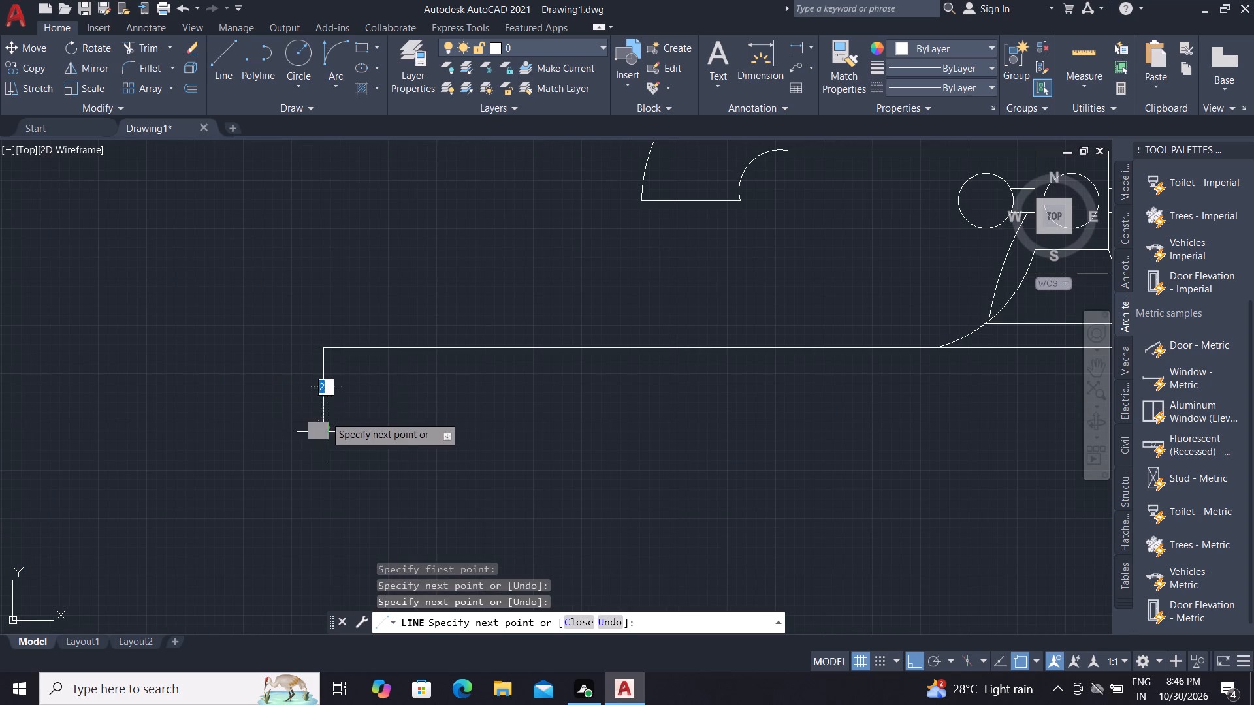
scroll(319, 398, "down", 3)
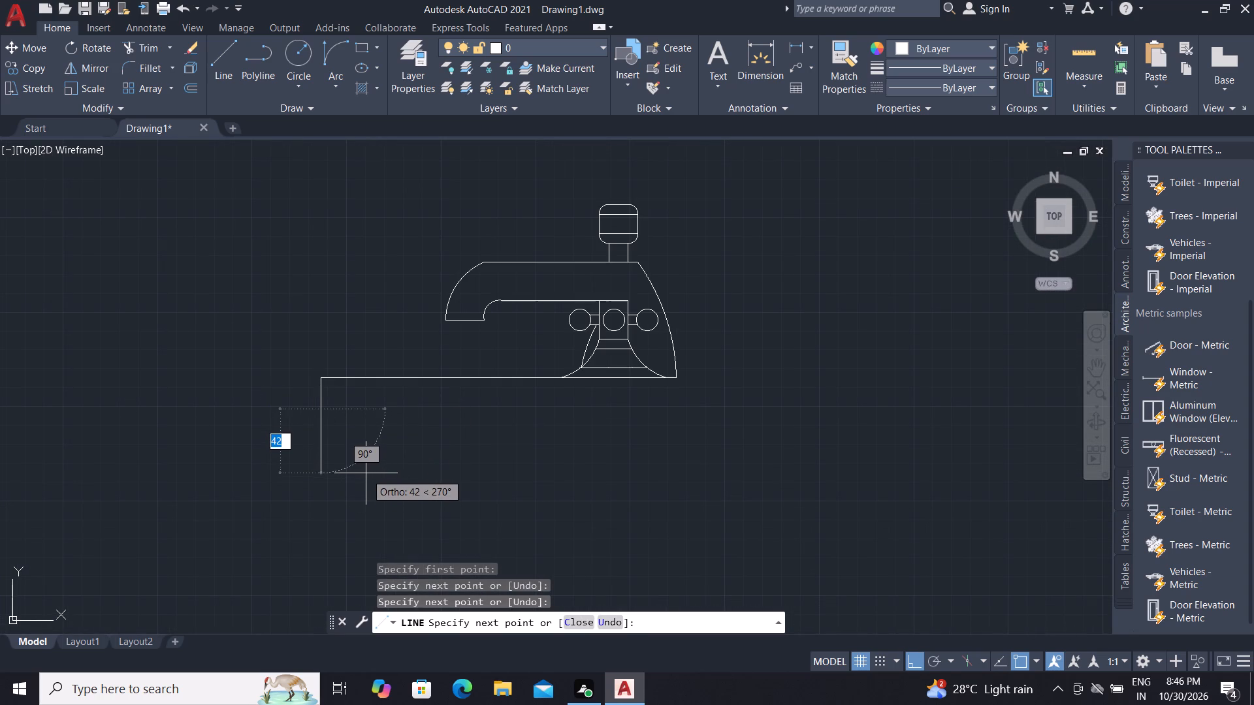
key("F8")
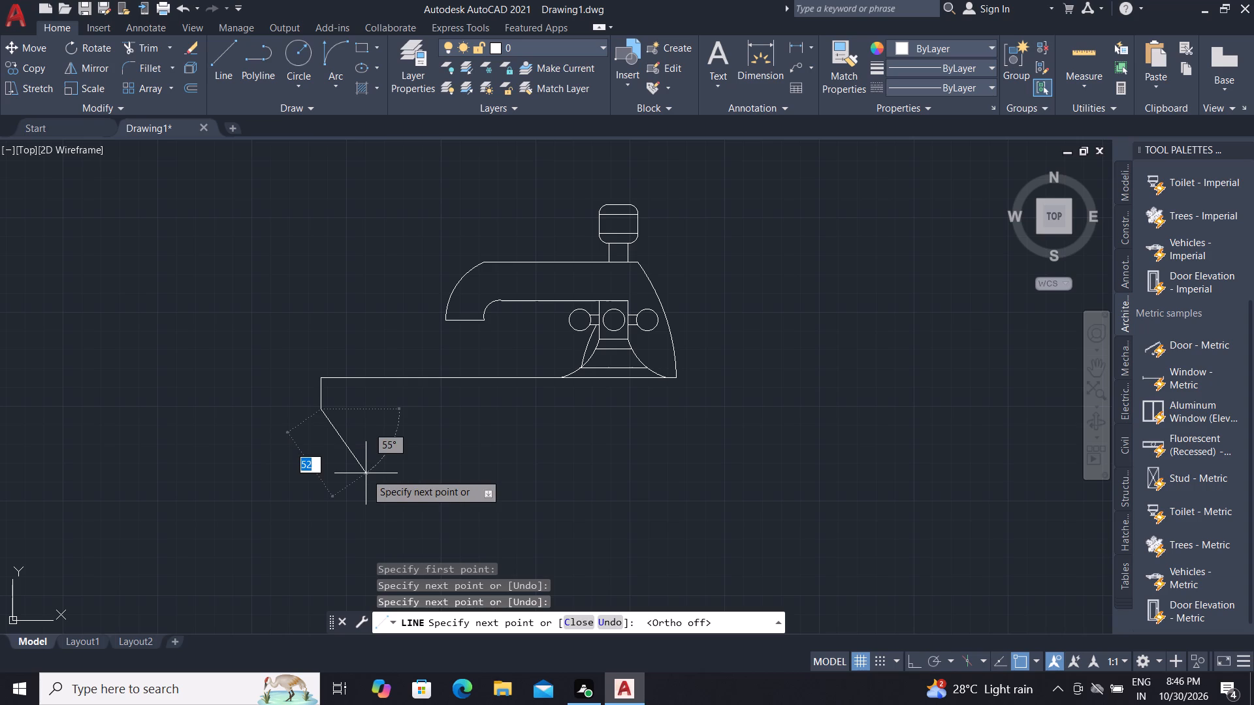
left_click(391, 509)
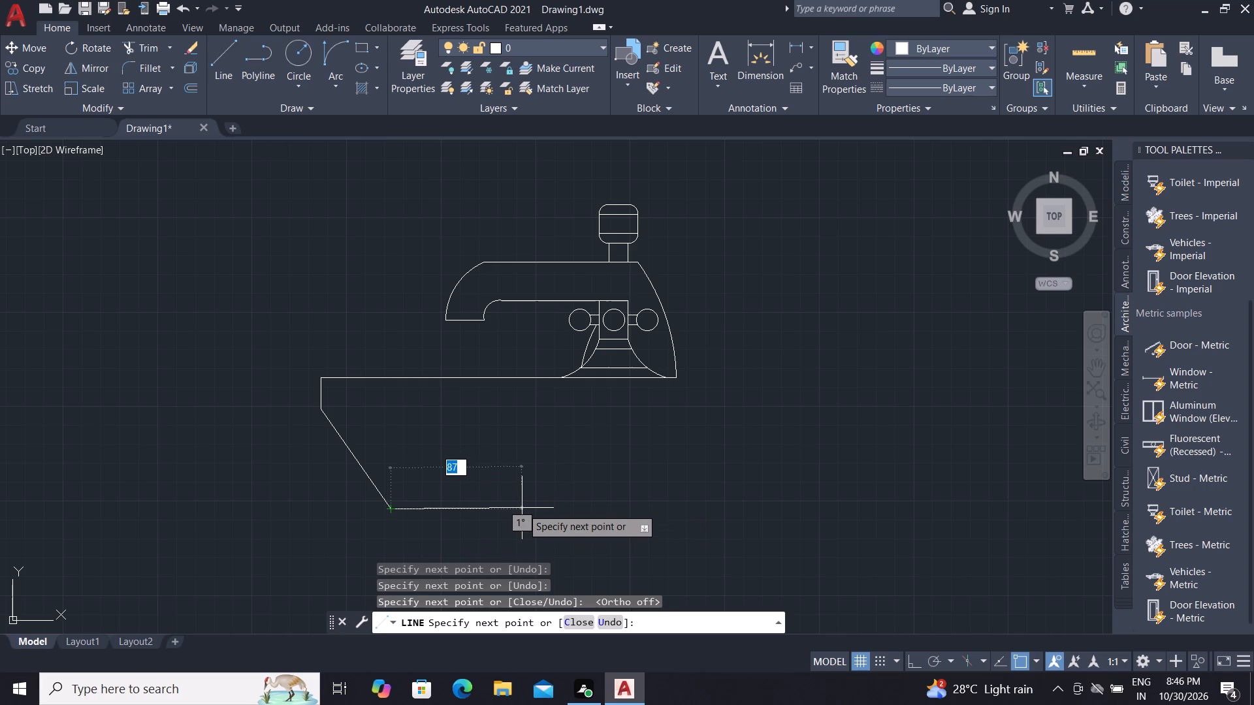
key("F8")
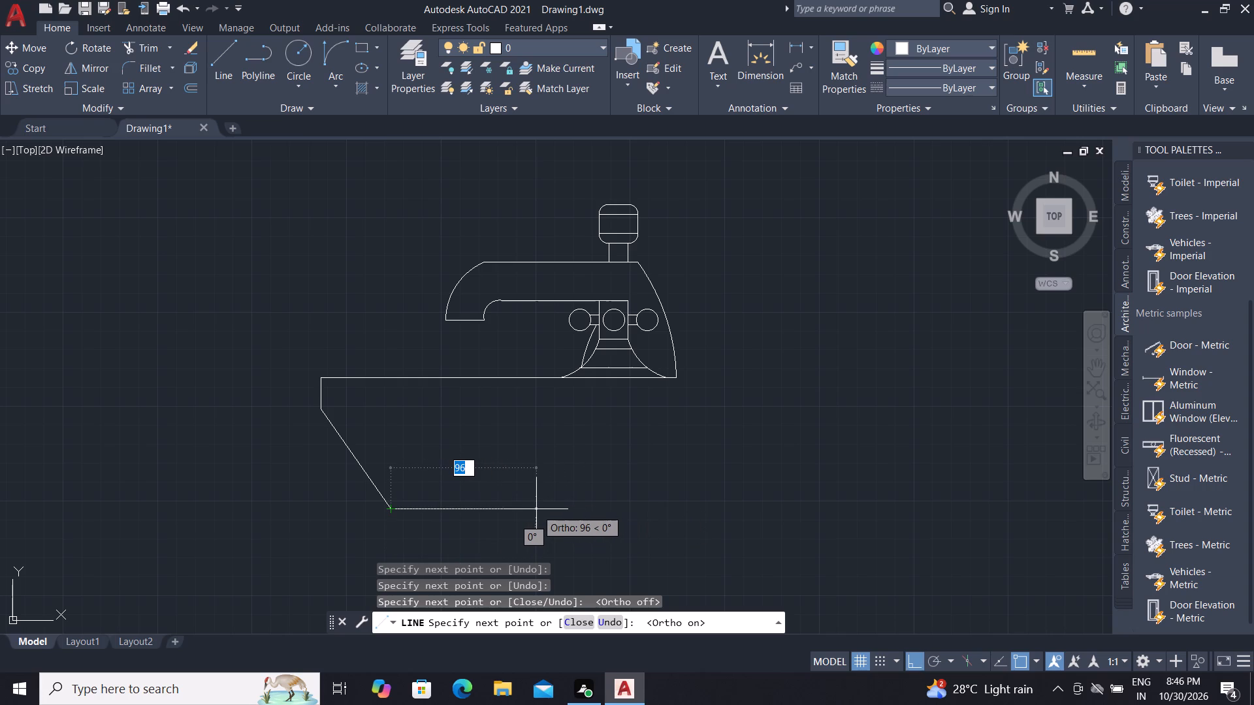
left_click(536, 509)
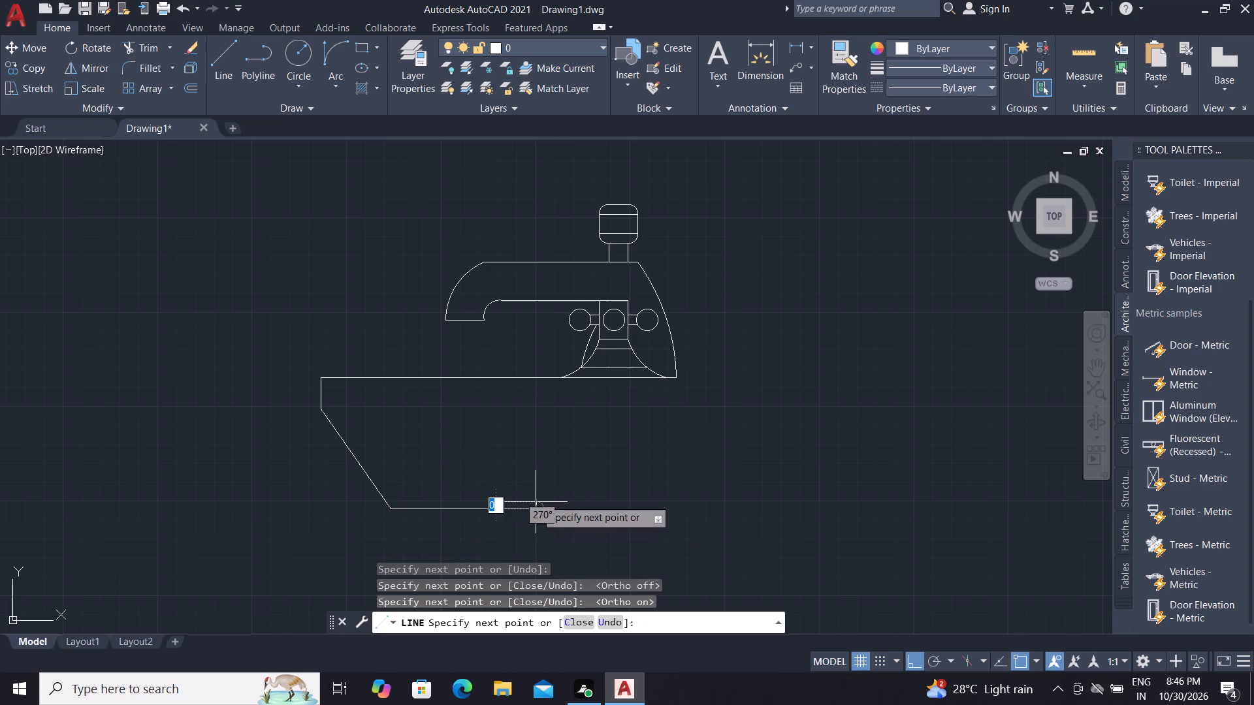
left_click(539, 378)
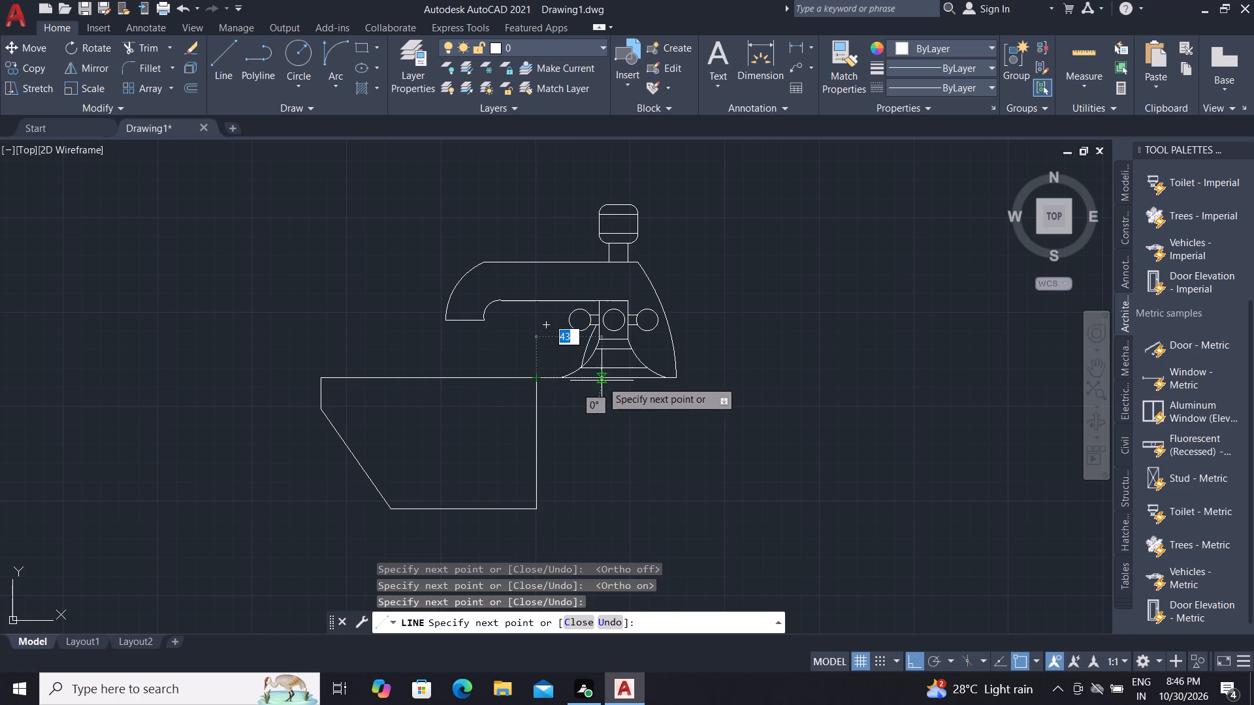
key("Escape")
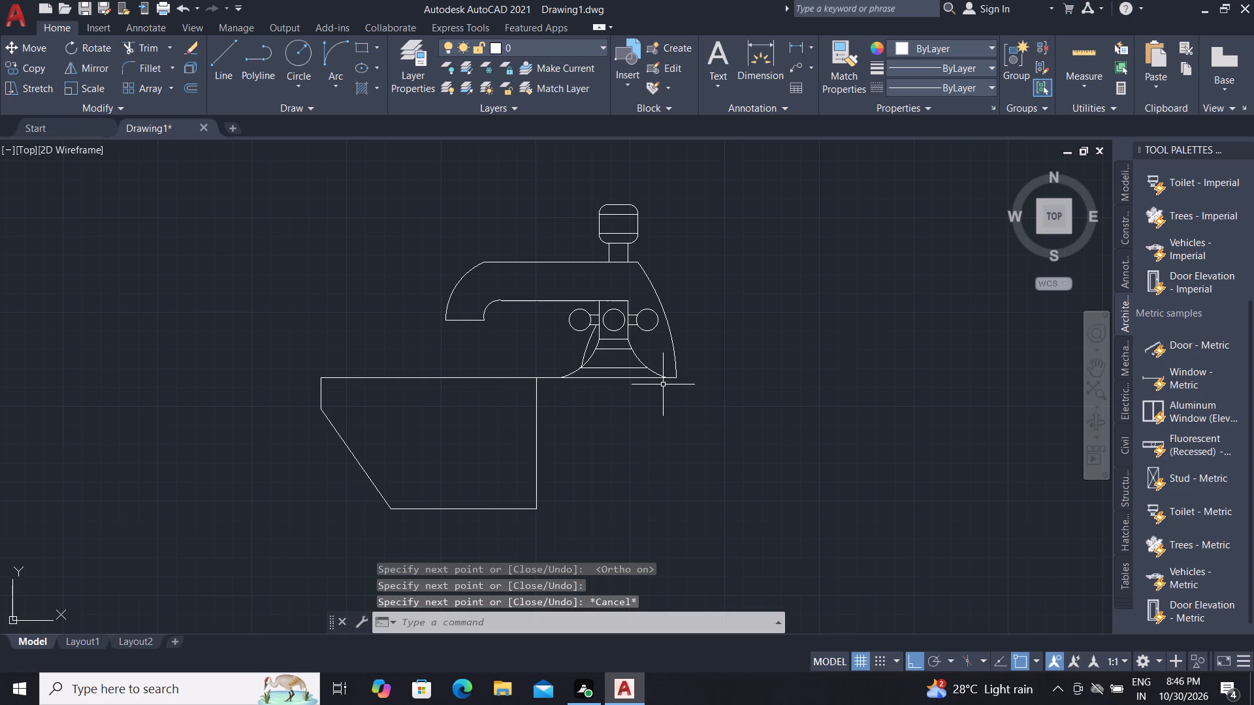
Draw a ledge under the tap base, from its lower-right corner down and about 92 across to the basin's right vertical edge.
left_click(233, 39)
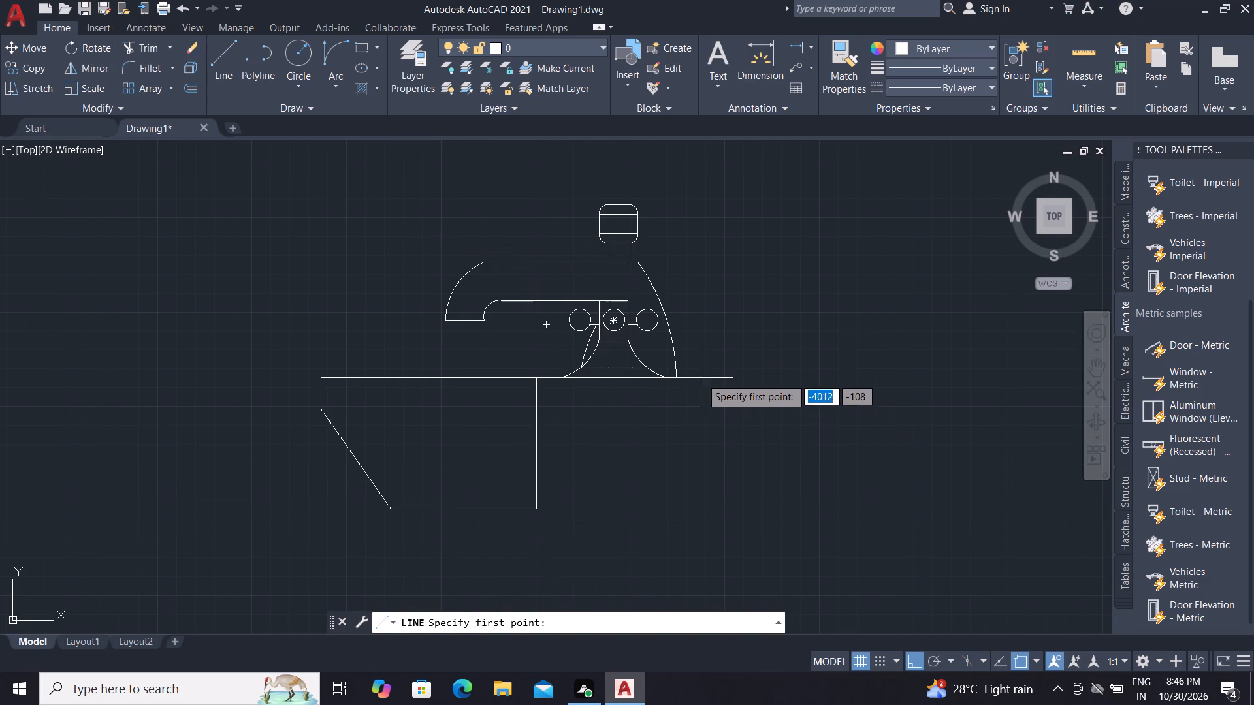
left_click(678, 379)
left_click(675, 411)
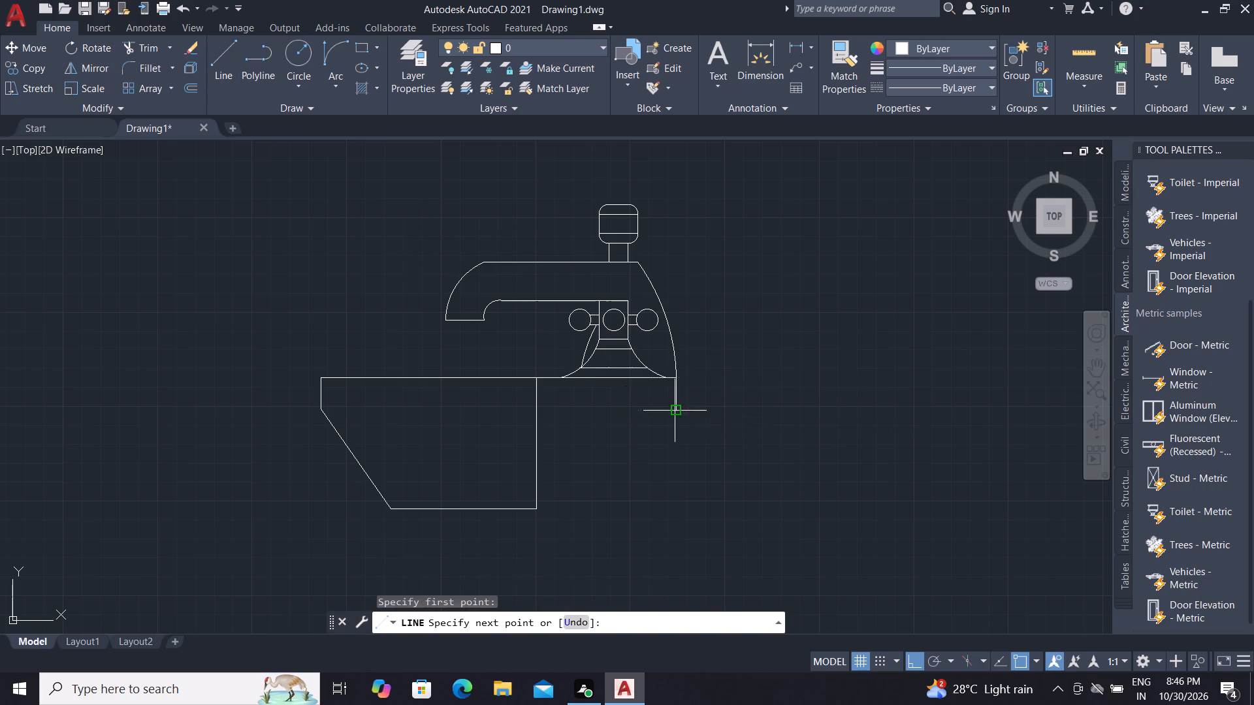
left_click(539, 410)
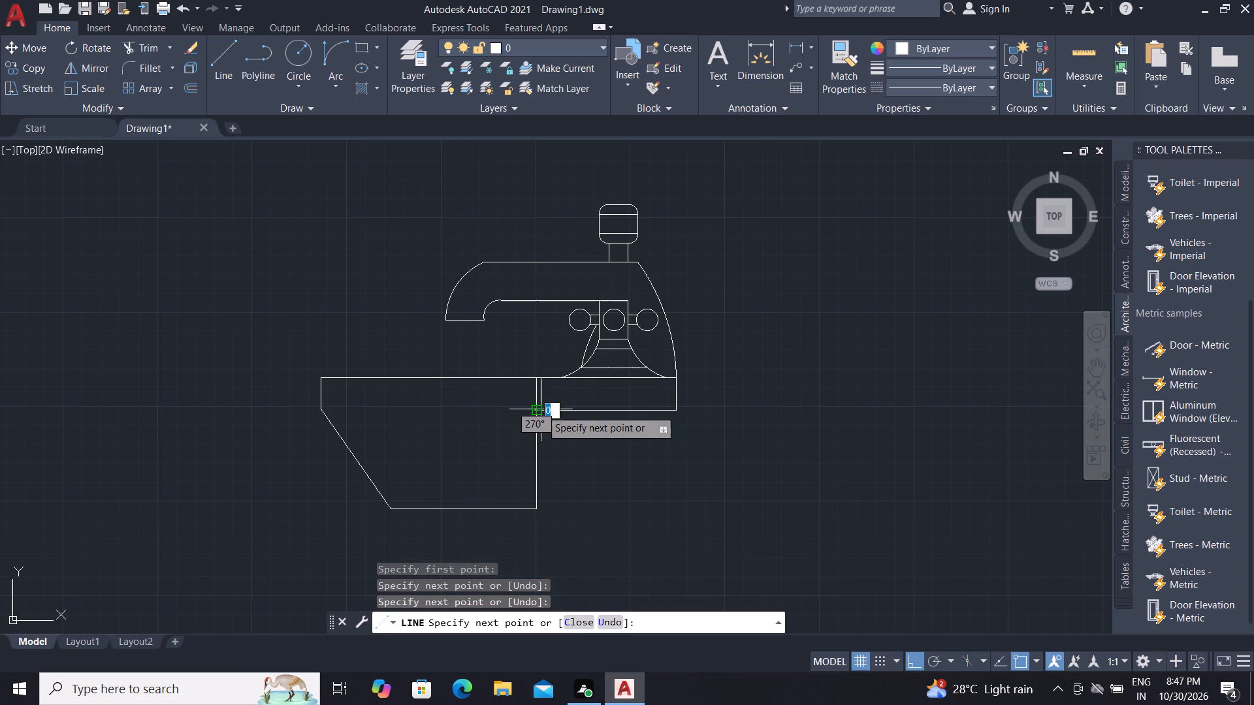
scroll(532, 425, "up", 1)
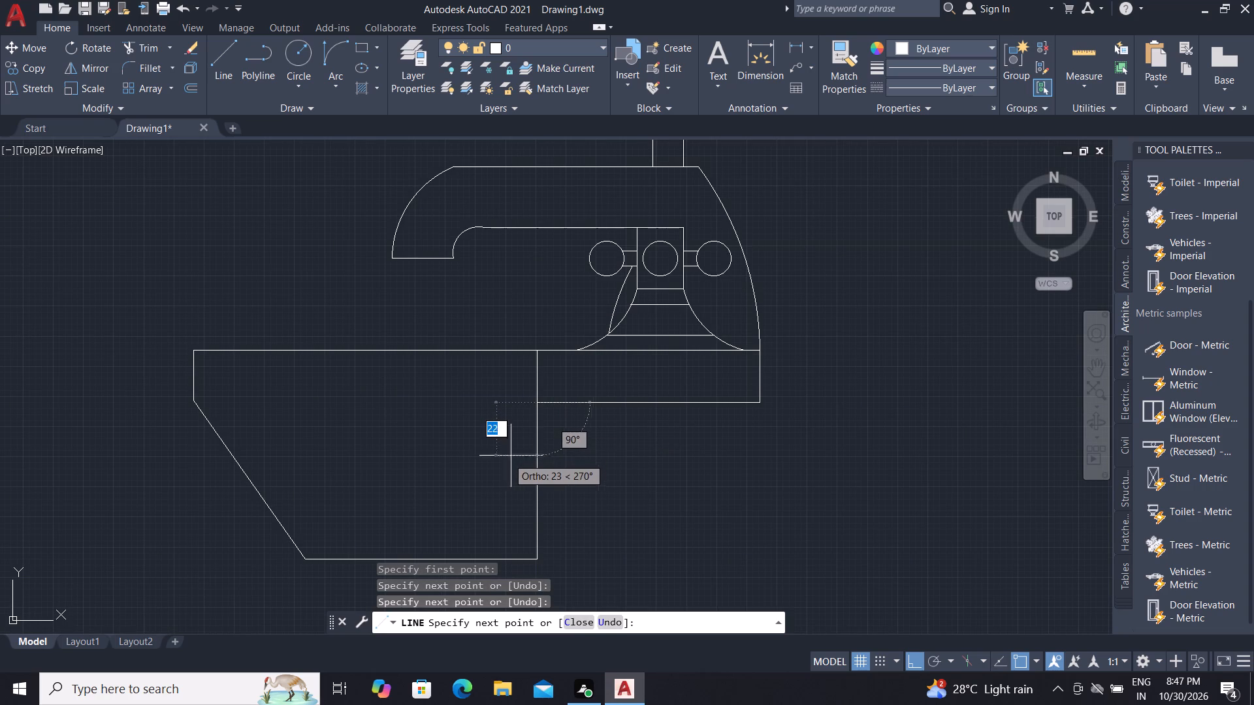
scroll(524, 443, "up", 1)
key("Escape")
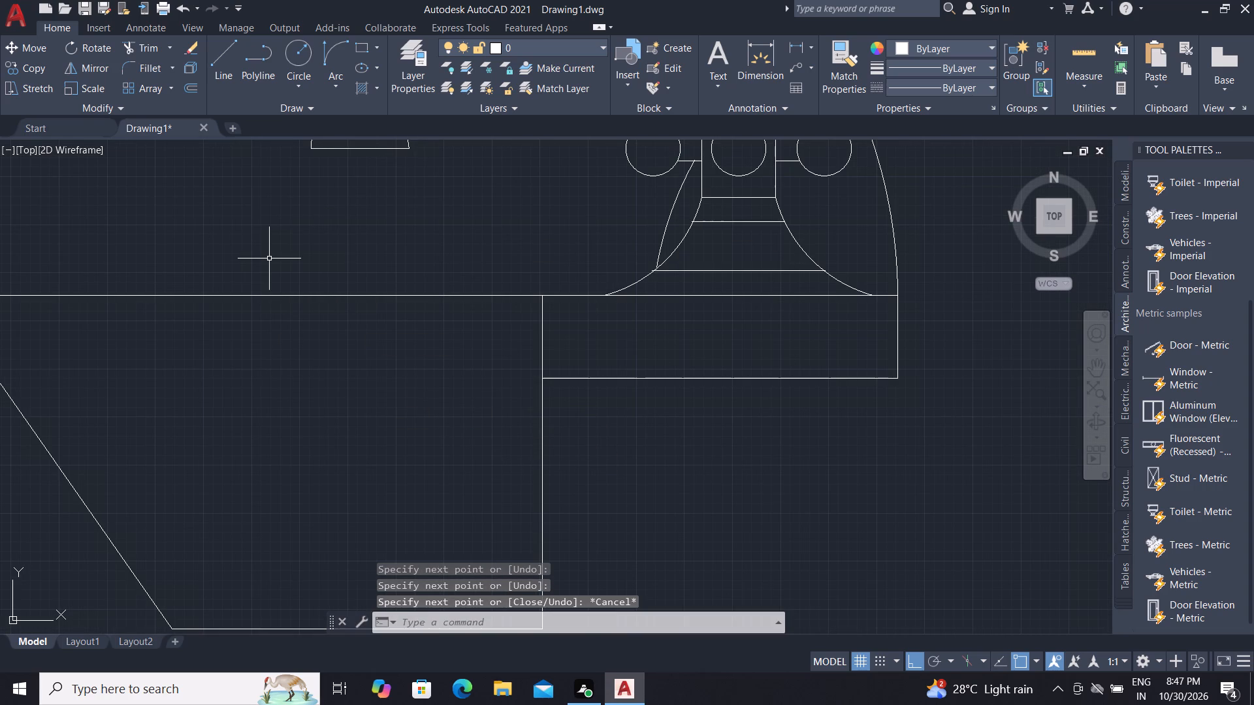
Offset the basin's right vertical edge outward three times in succession at a spacing of 10.
scroll(315, 202, "down", 2)
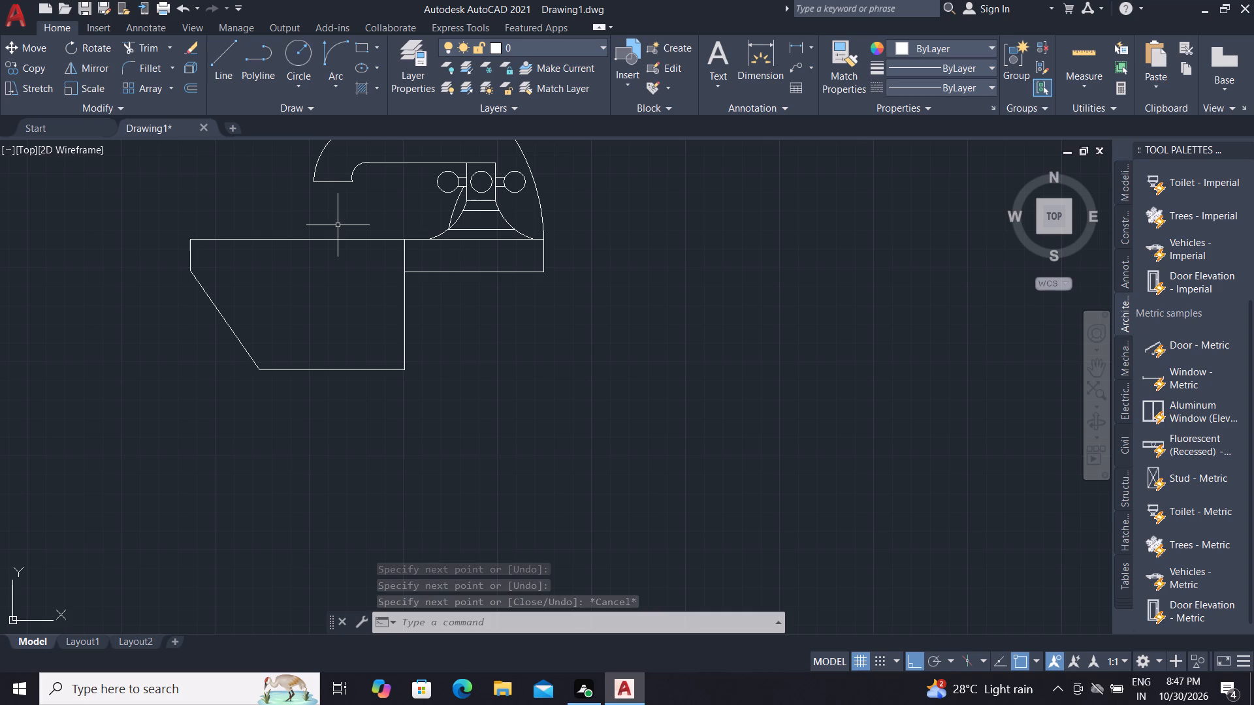
type("O")
key("space")
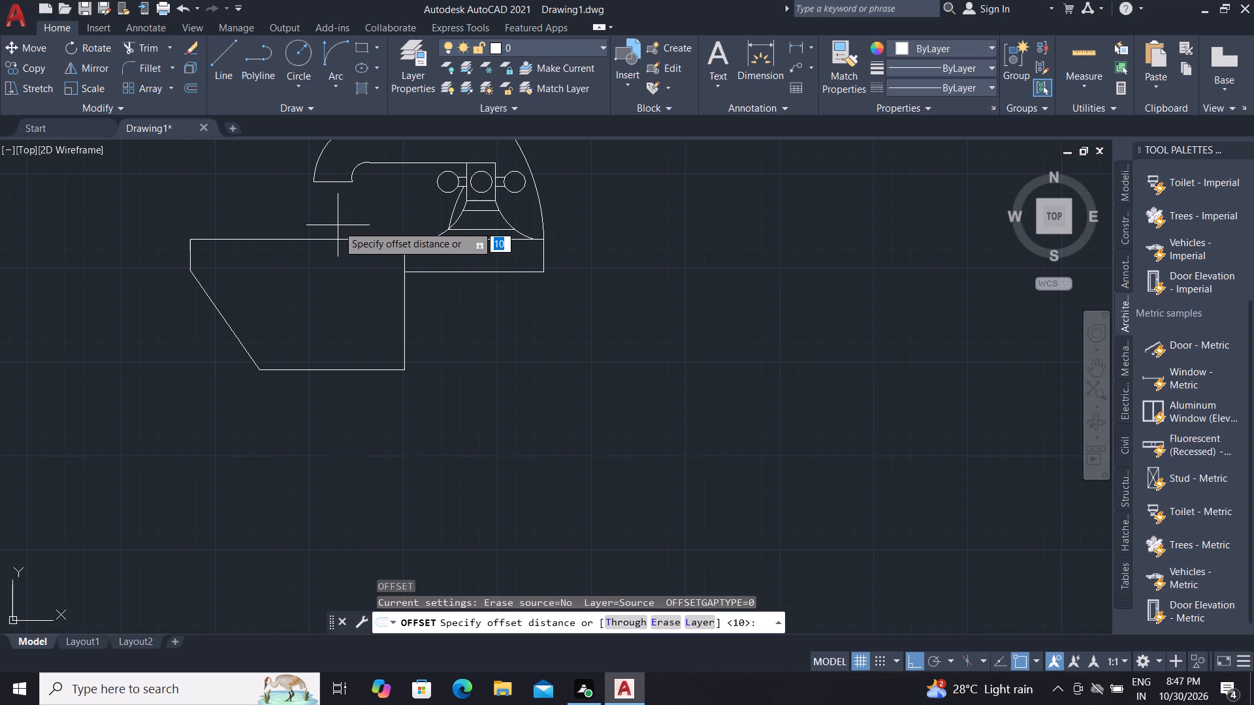
key("space")
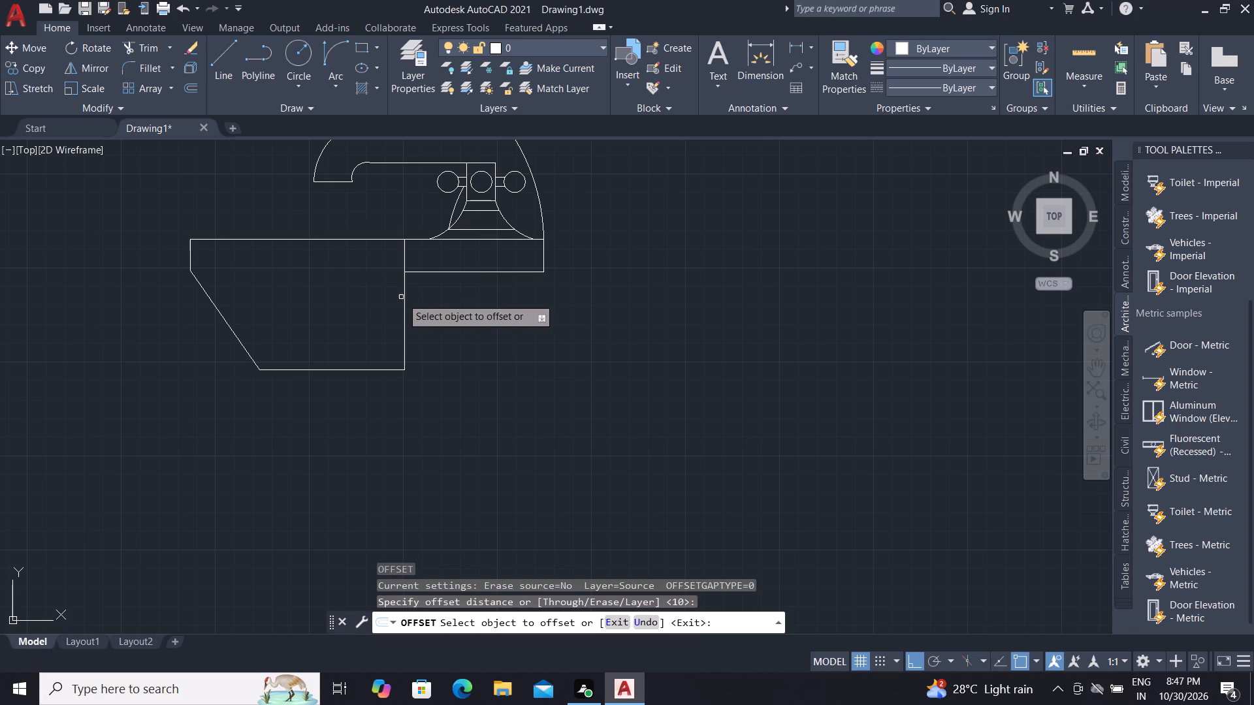
left_click(406, 304)
left_click(421, 306)
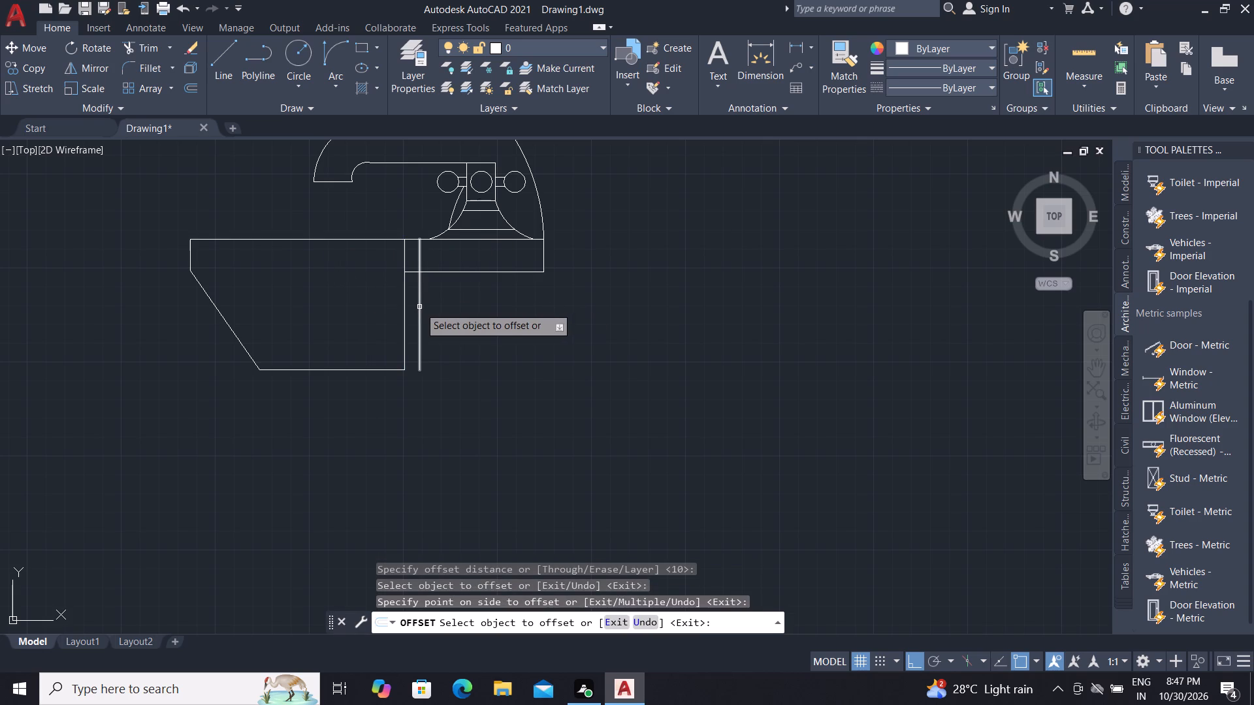
left_click(419, 307)
left_click(462, 299)
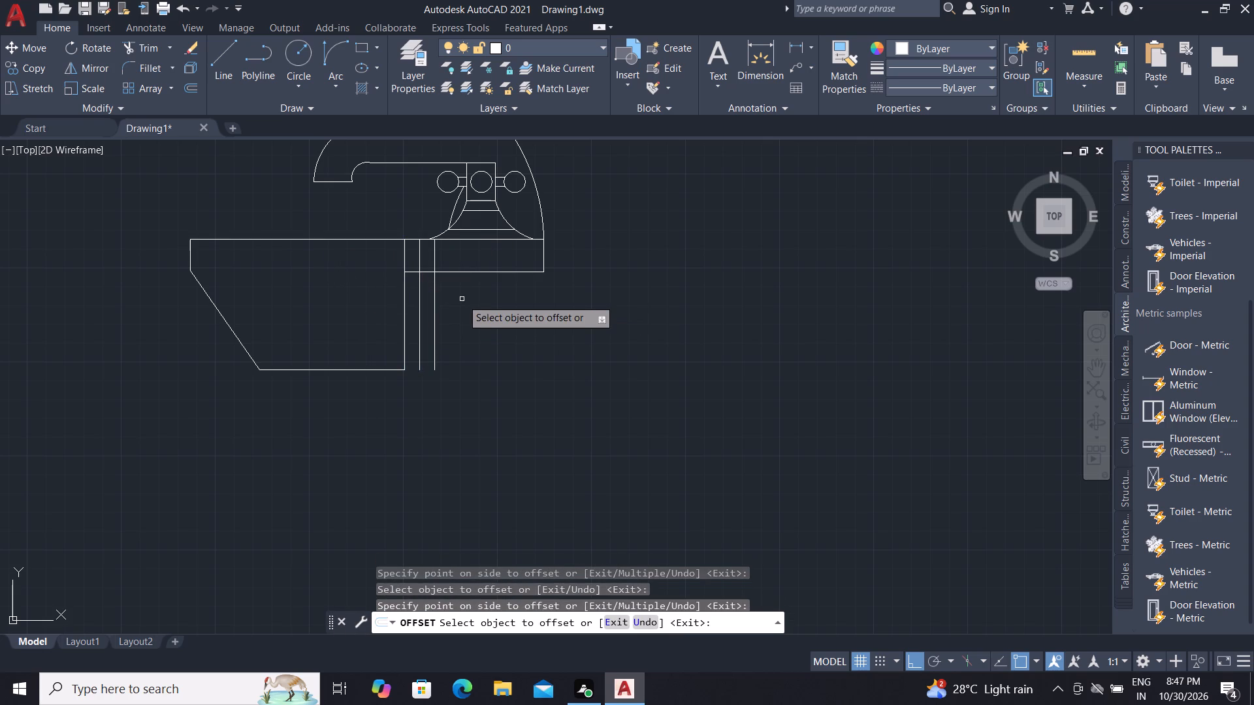
left_click(436, 302)
left_click(468, 307)
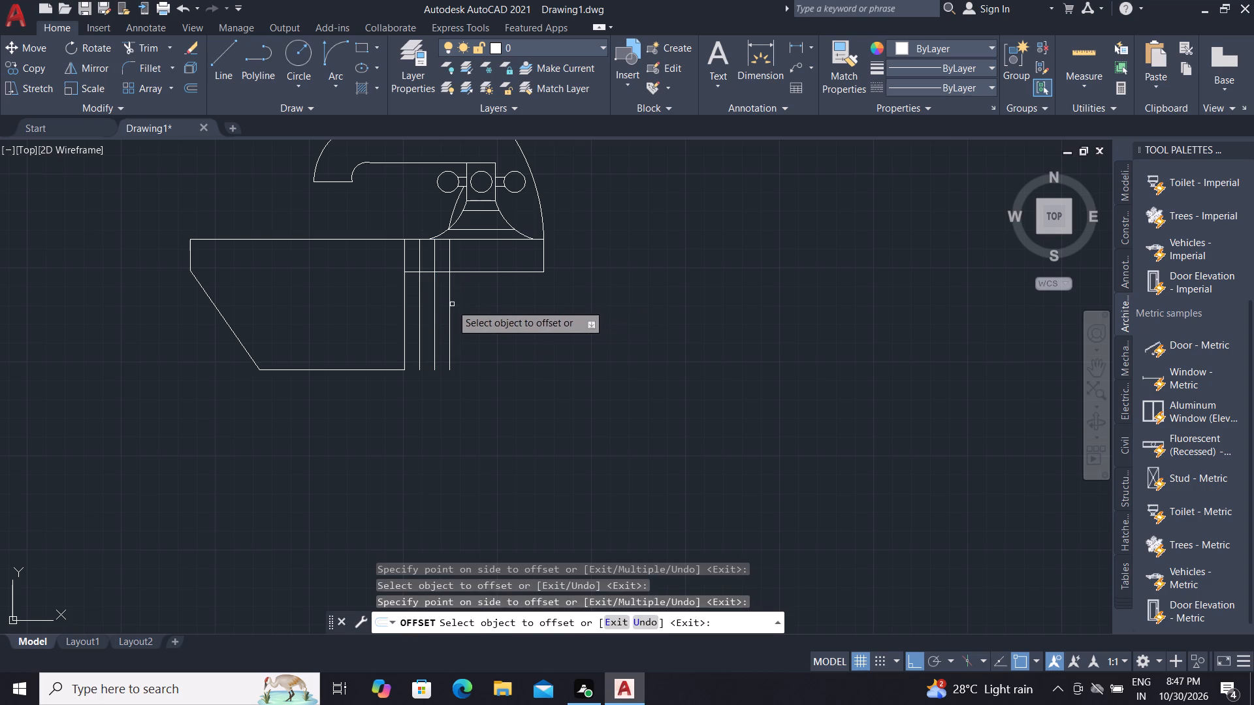
Offset the basin's bottom edge downward three times in succession at the same spacing of 10.
left_click(361, 369)
left_click(361, 403)
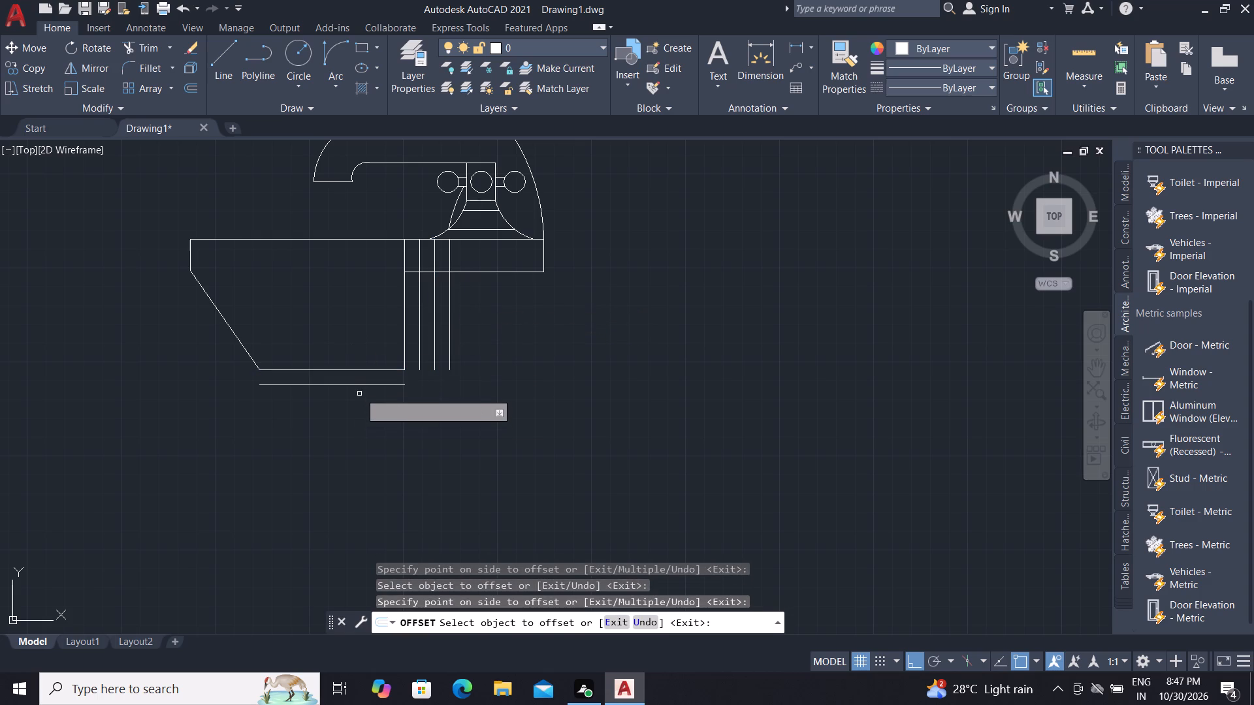
left_click(362, 383)
left_click(368, 429)
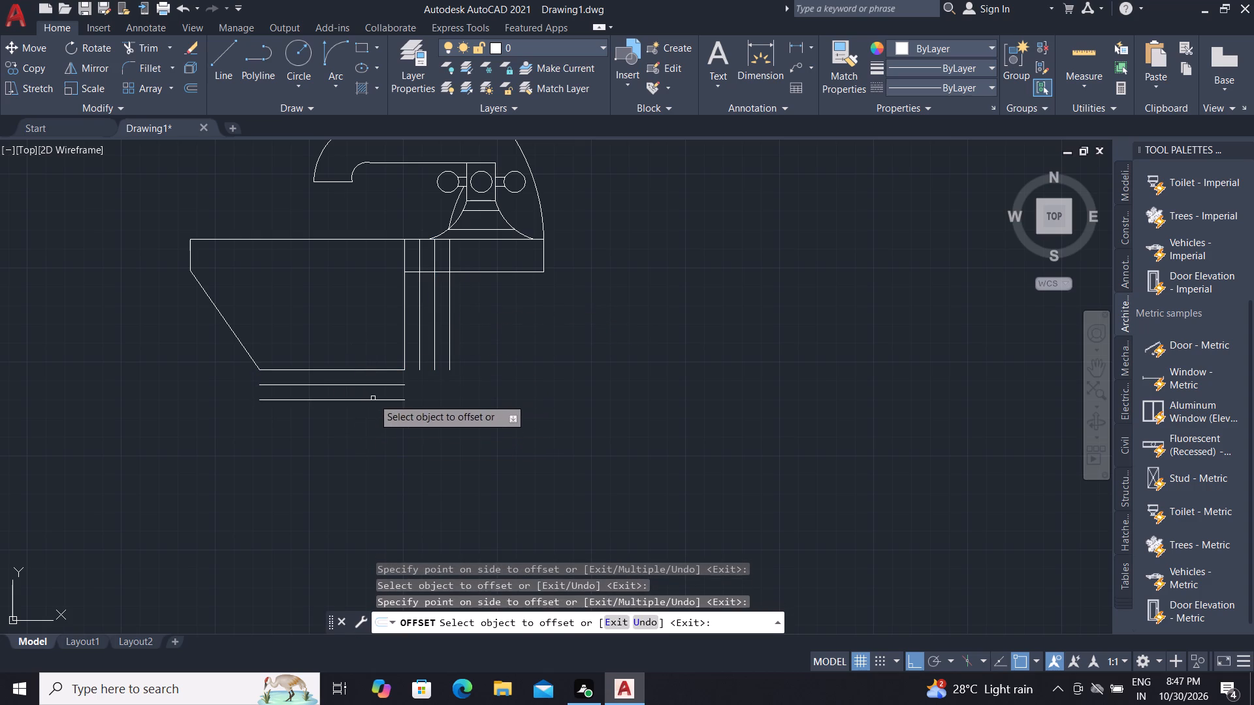
left_click(373, 398)
left_click(366, 439)
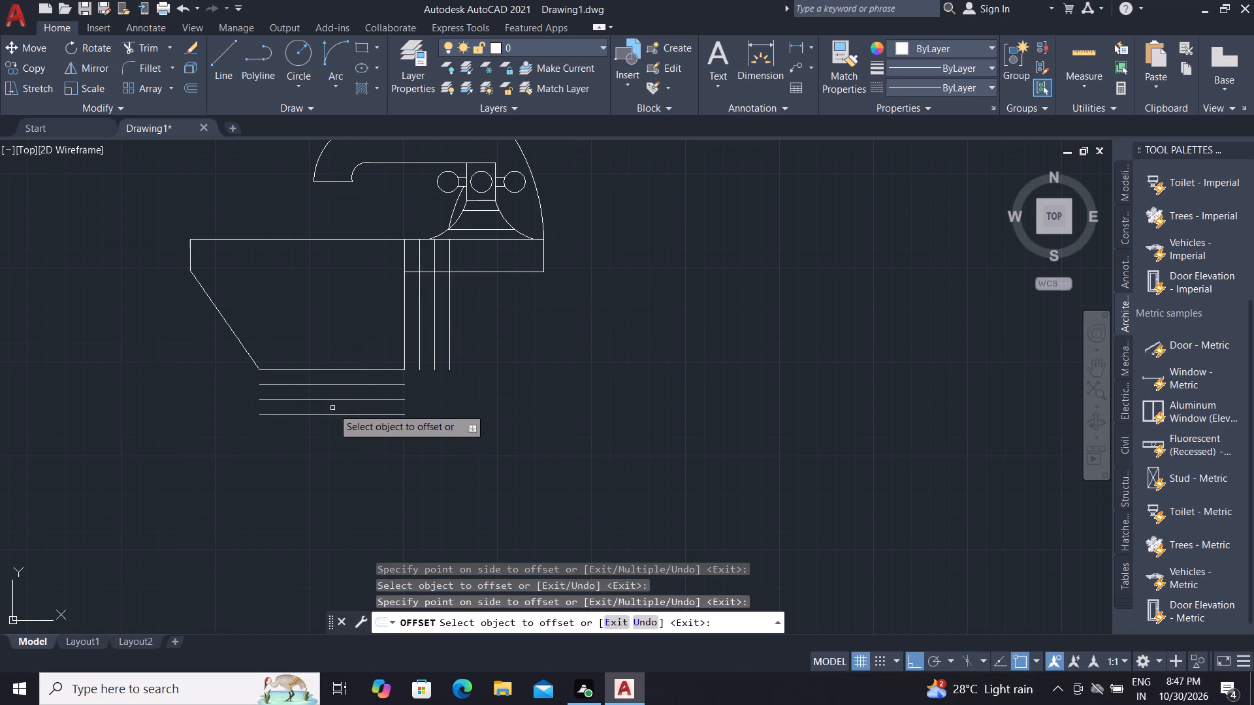
key("Escape")
Fillet the corner between the basin's short left vertical edge and its sloping side with radius 50.
type("F")
key("space")
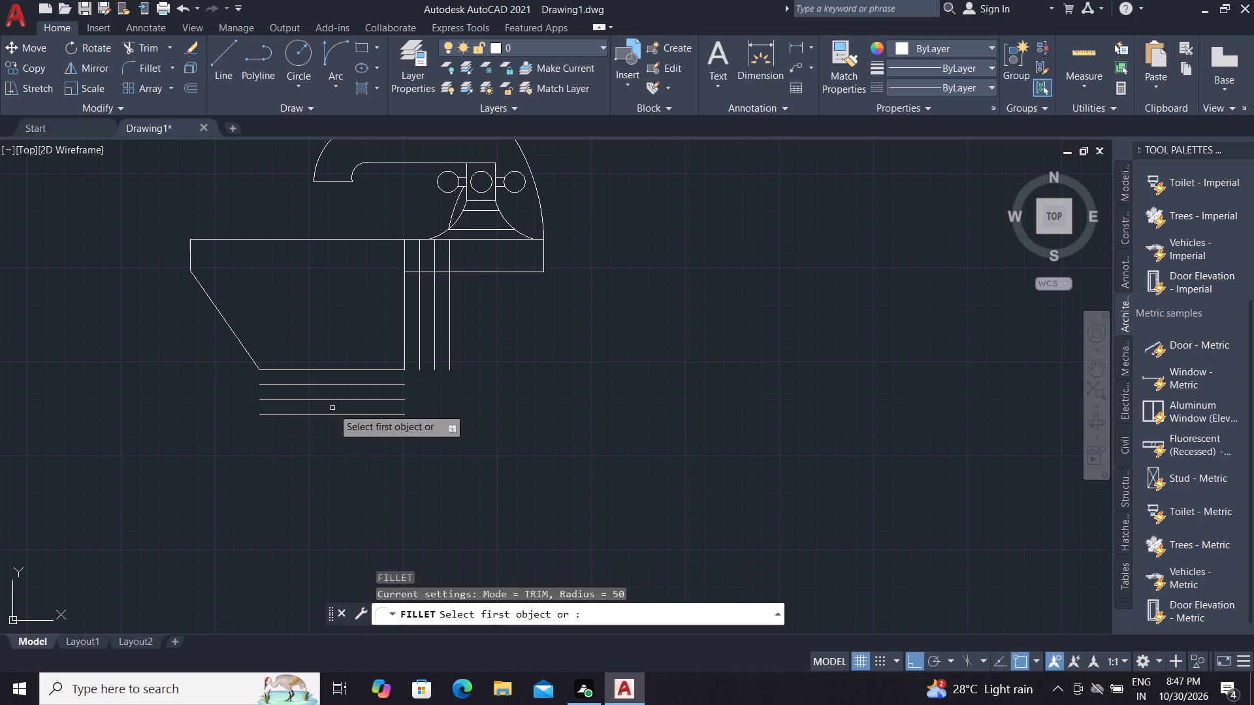
left_click(197, 279)
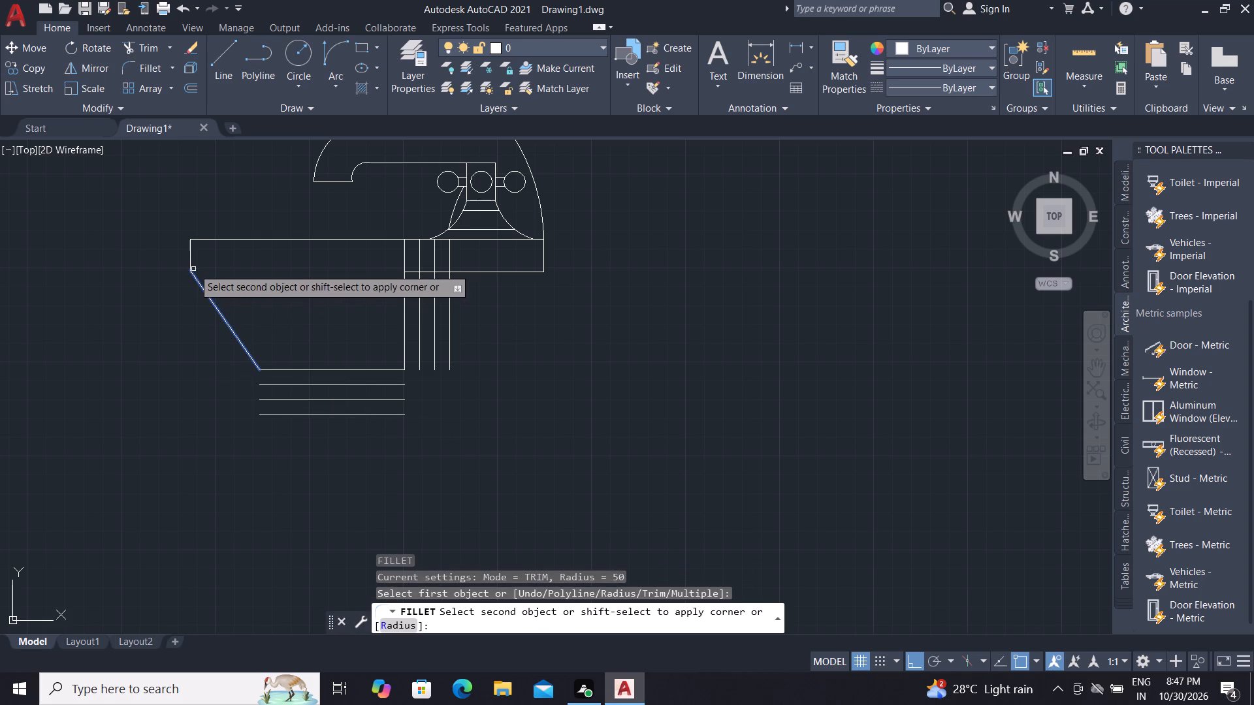
left_click(191, 265)
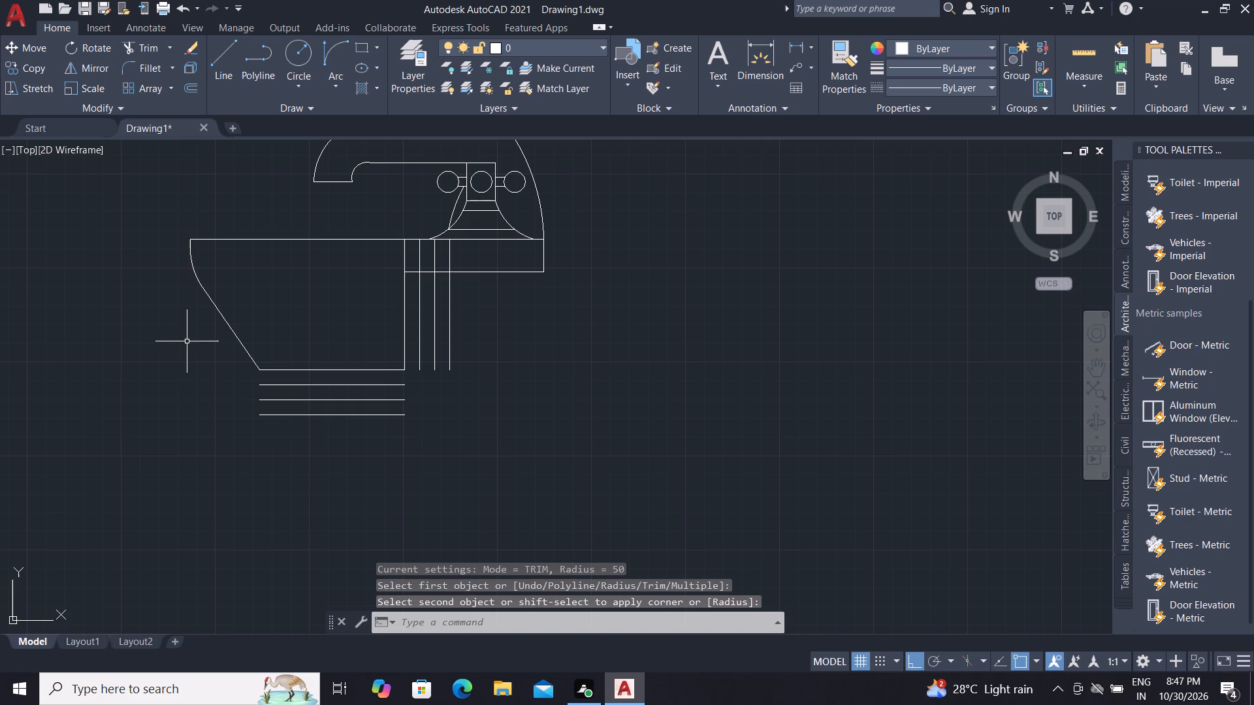
key("Escape")
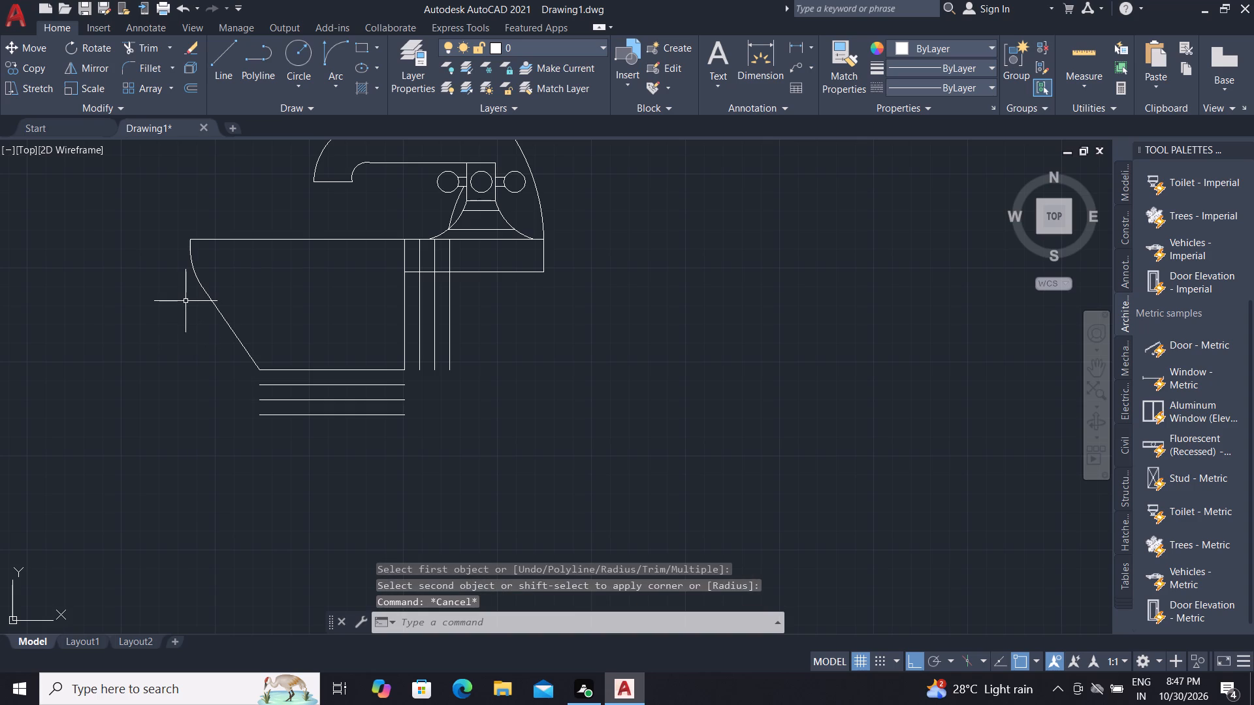
Offset the basin's sloping side and its curved upper-left edge inward by 10.
type("O")
key("space")
key("space")
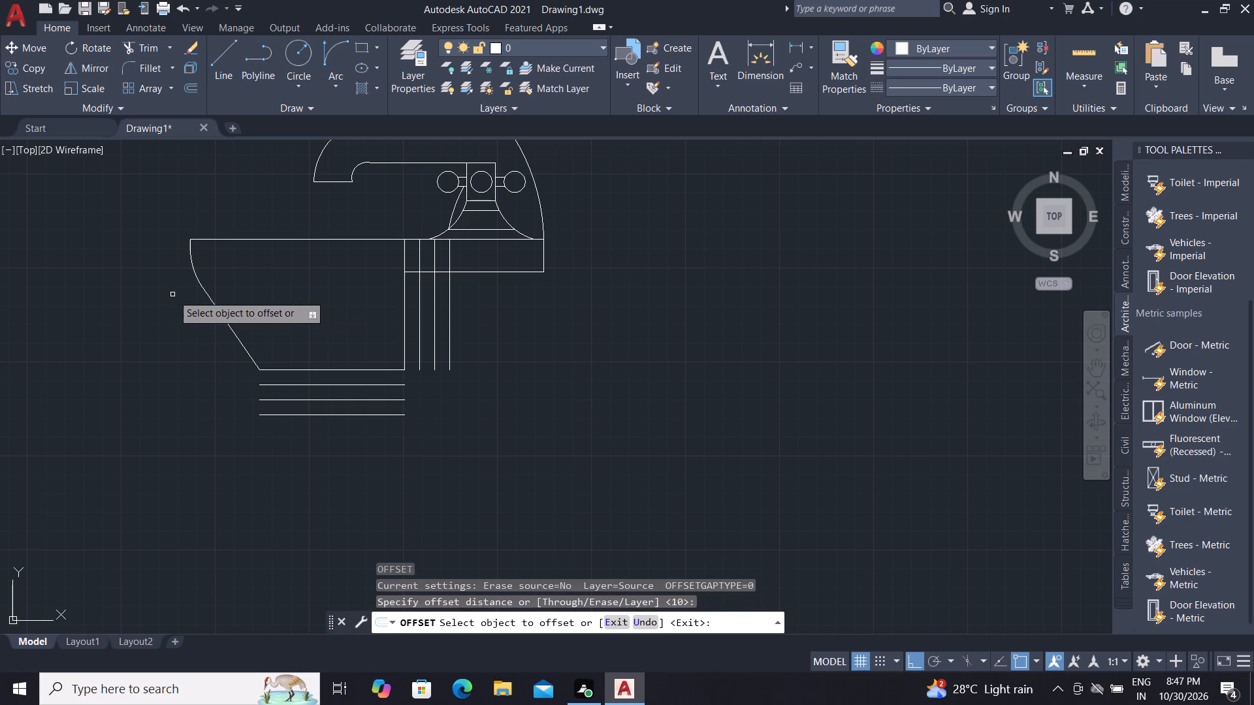
left_click(236, 336)
left_click_drag(282, 312, 276, 313)
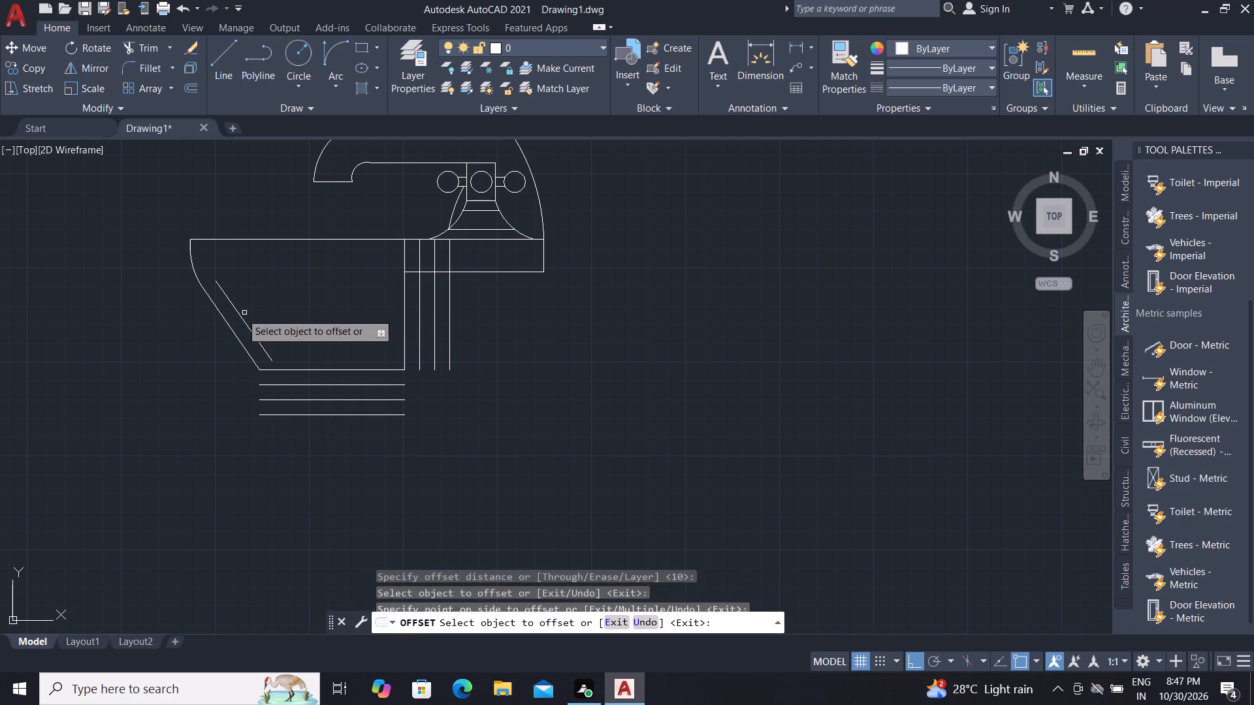
left_click(194, 262)
left_click(214, 248)
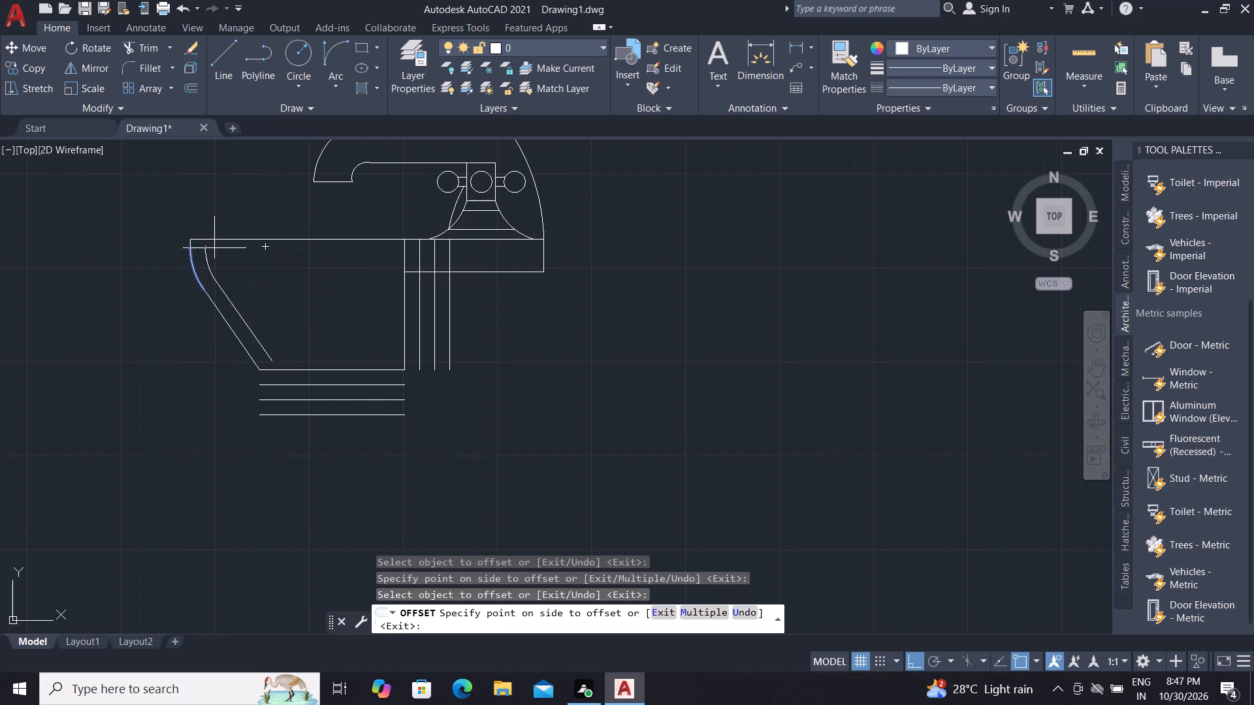
scroll(202, 245, "up", 5)
scroll(231, 305, "down", 3)
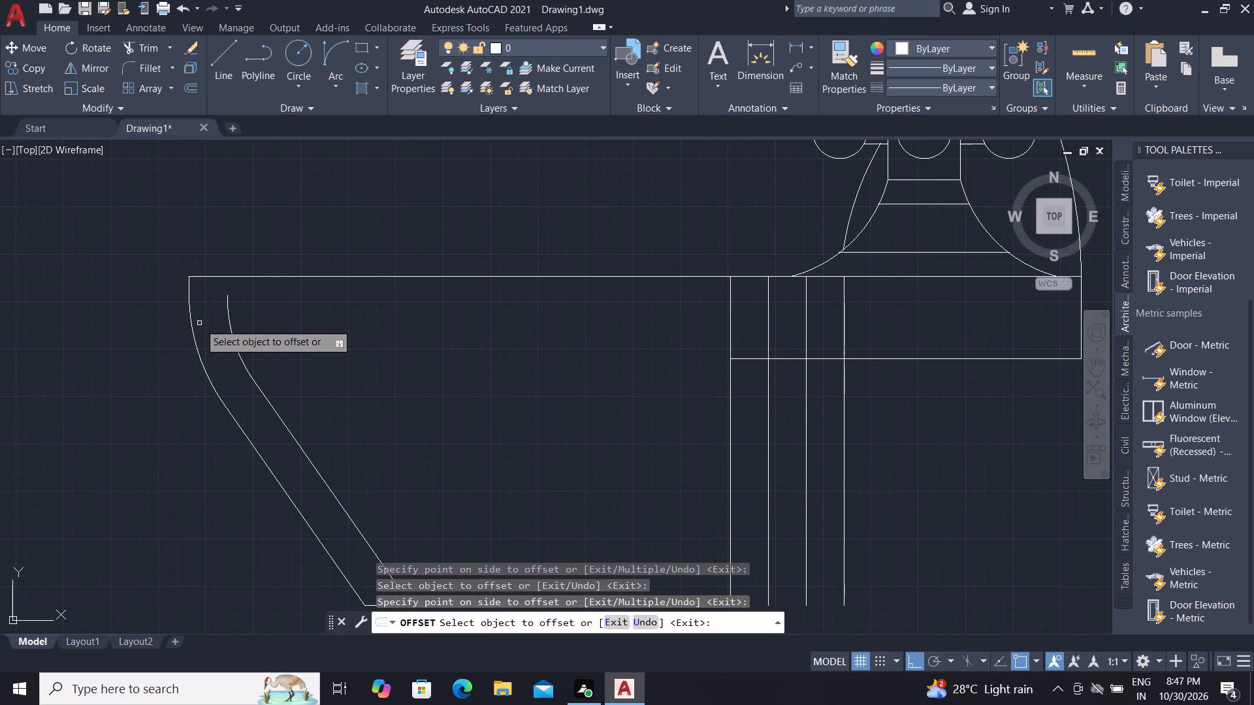
key("Escape")
Extend the inner offset arc up to the basin's top line.
type("EX")
key("space")
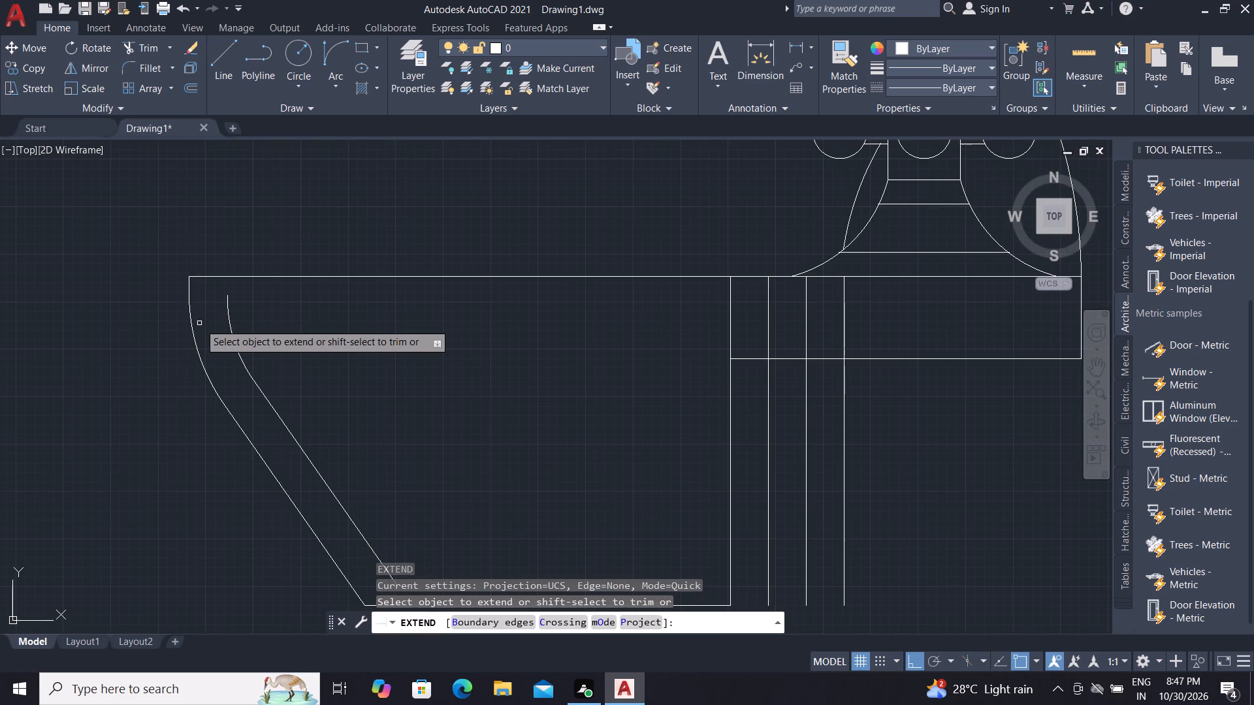
left_click(226, 303)
key("Escape")
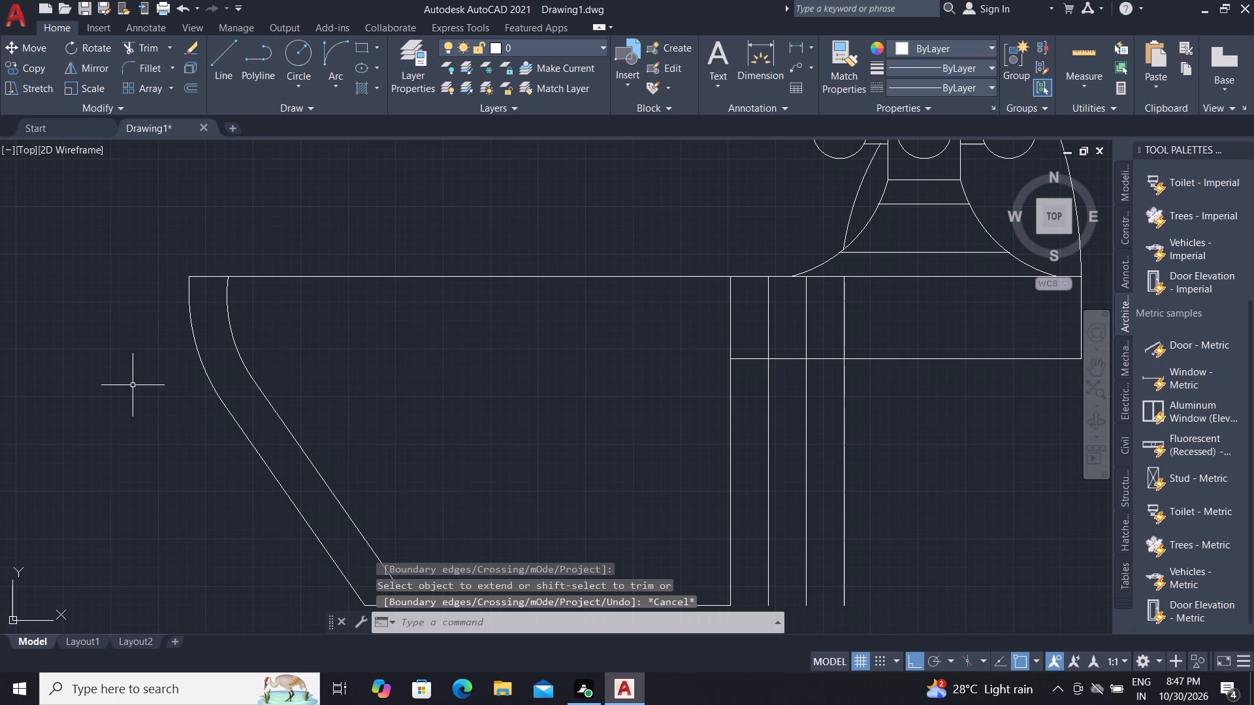
Delete the lowest of the three offset lines beneath the basin's bottom edge.
scroll(310, 226, "down", 2)
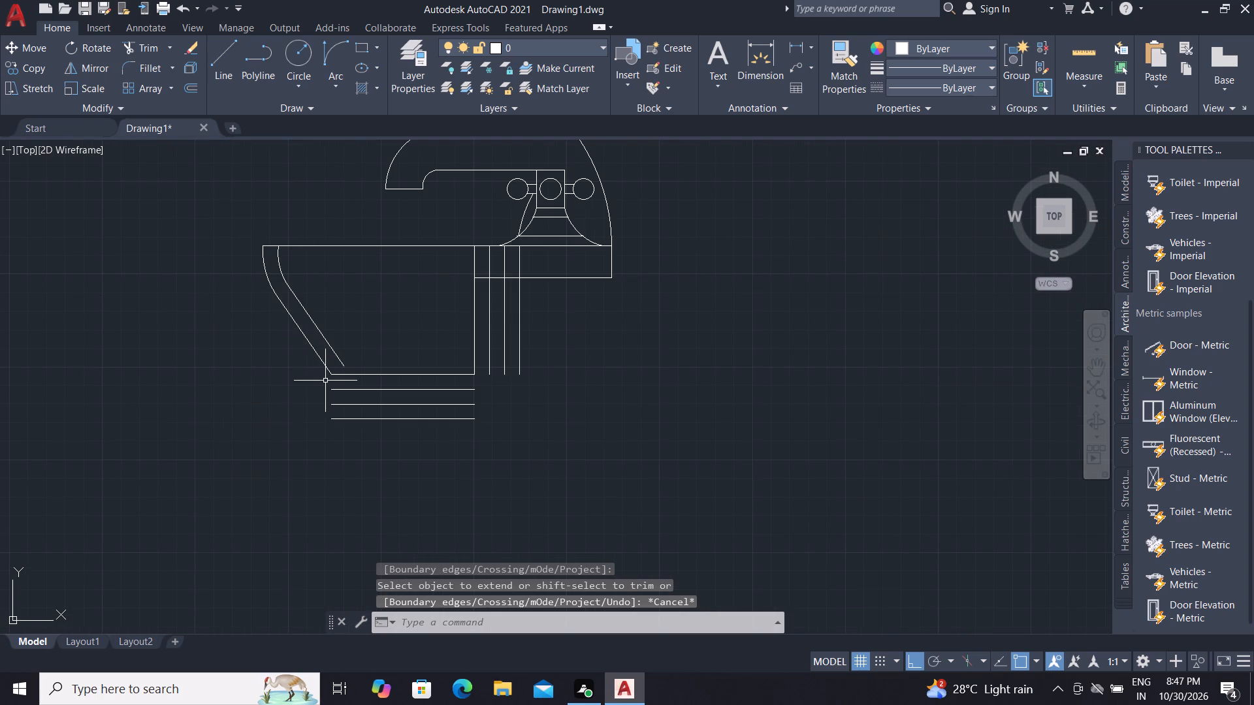
scroll(329, 392, "up", 1)
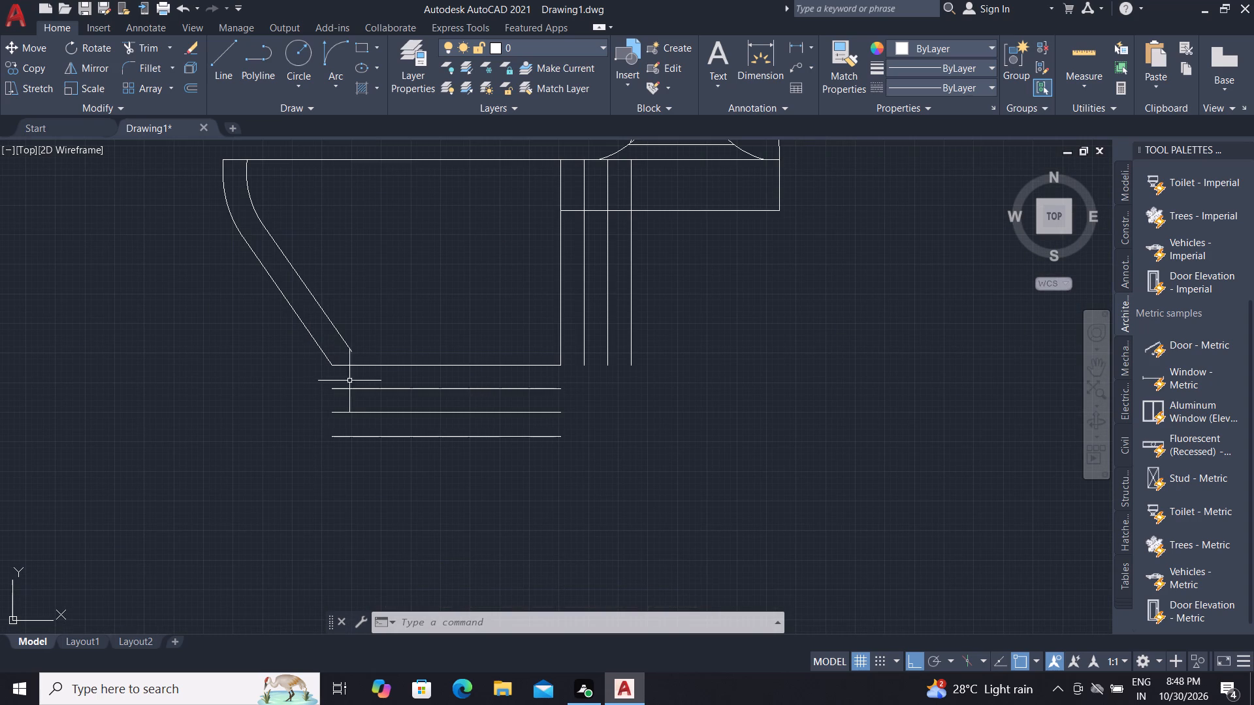
left_click(338, 439)
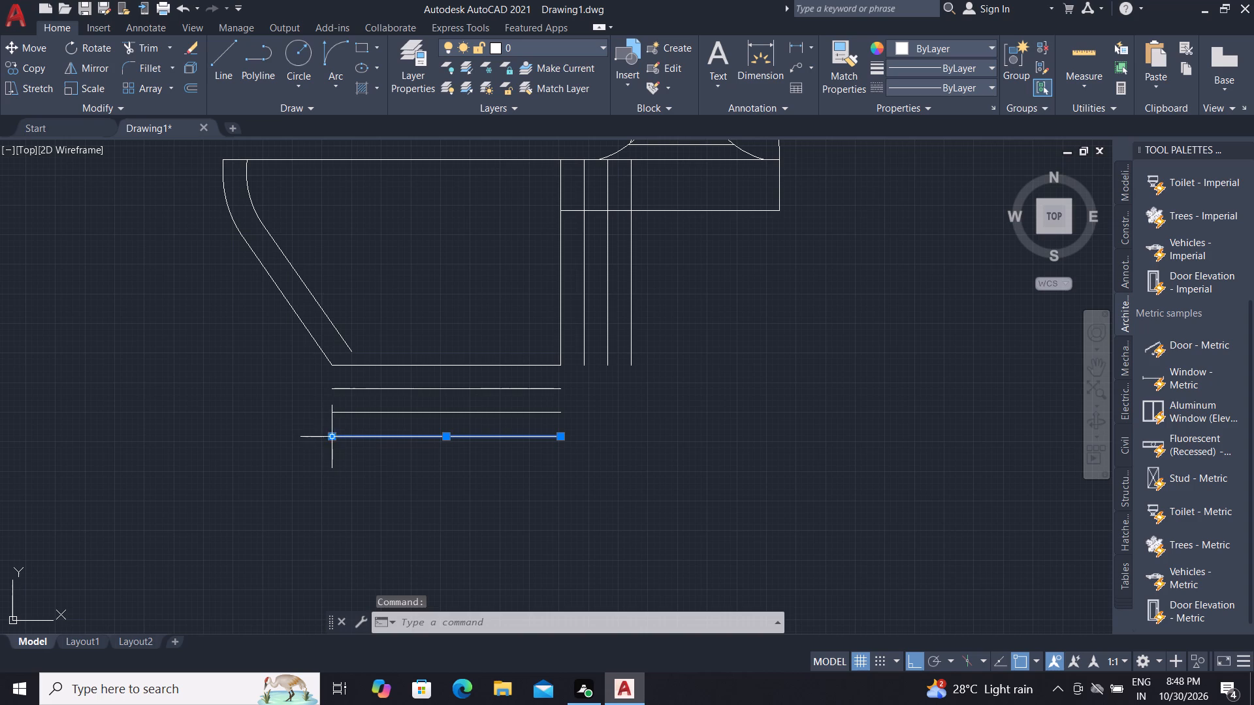
key("Delete")
Offset the basin's bottom edge and its right vertical edge inward by 10.
type("O")
key("space")
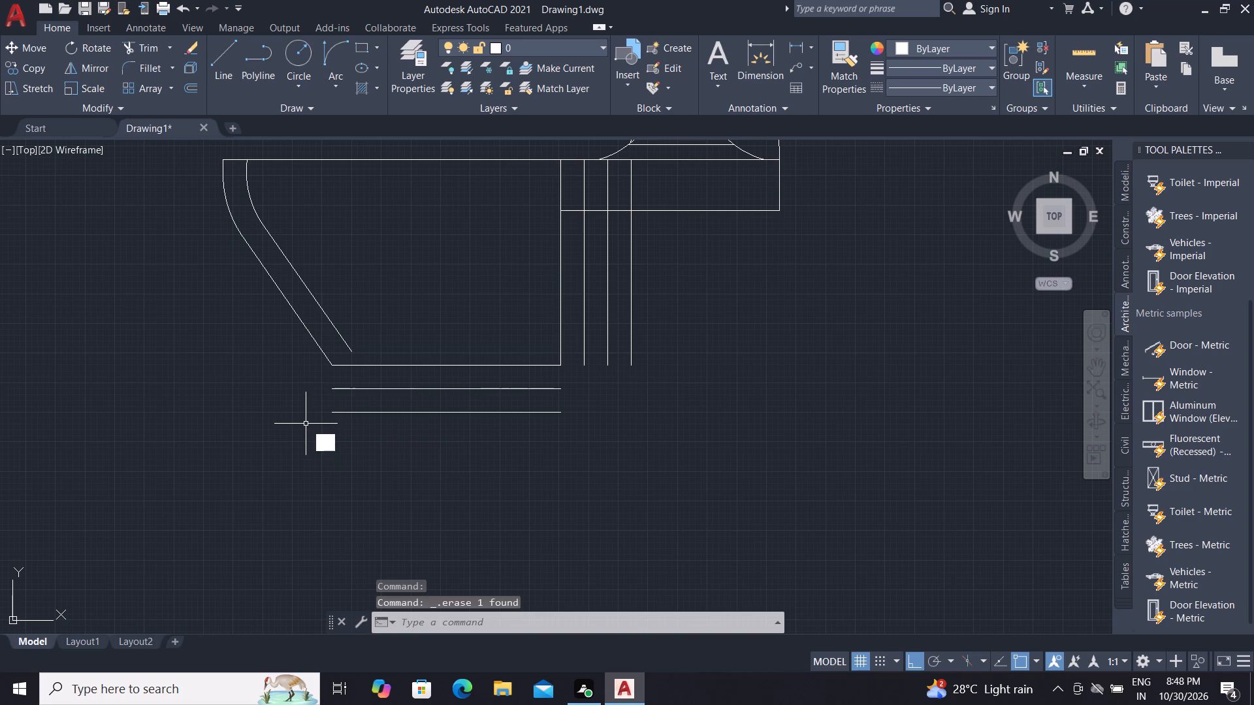
key("space")
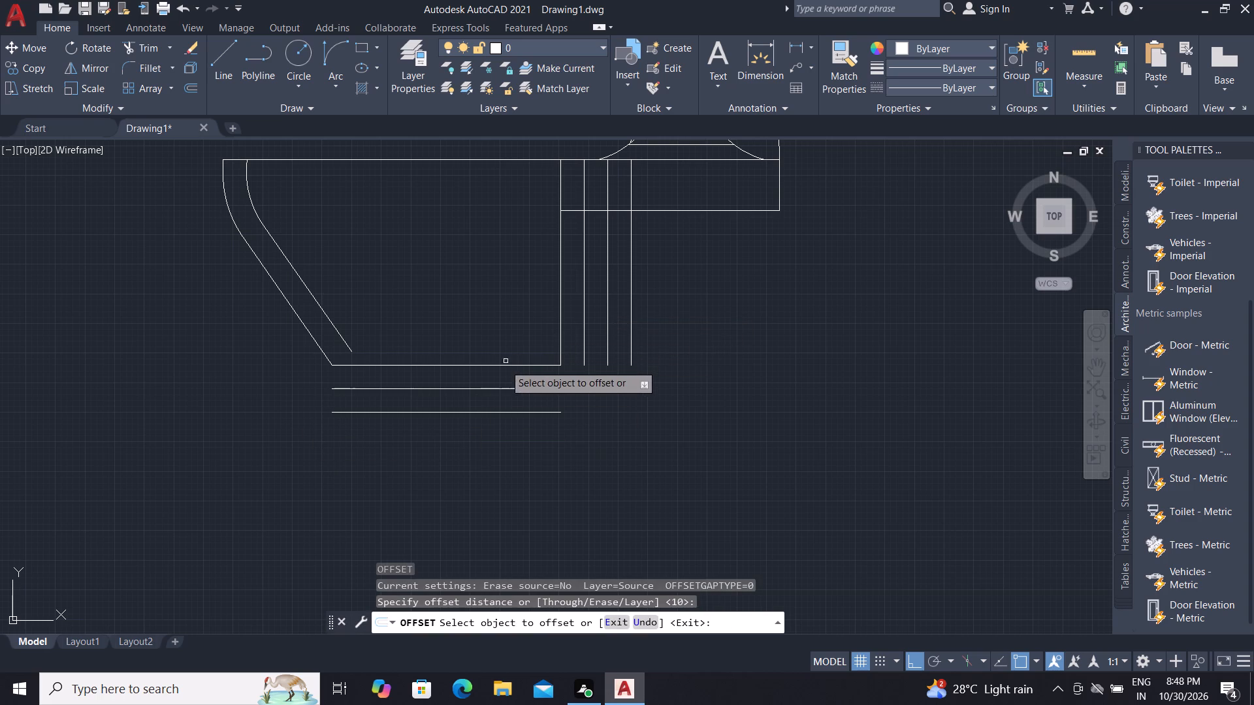
left_click(510, 366)
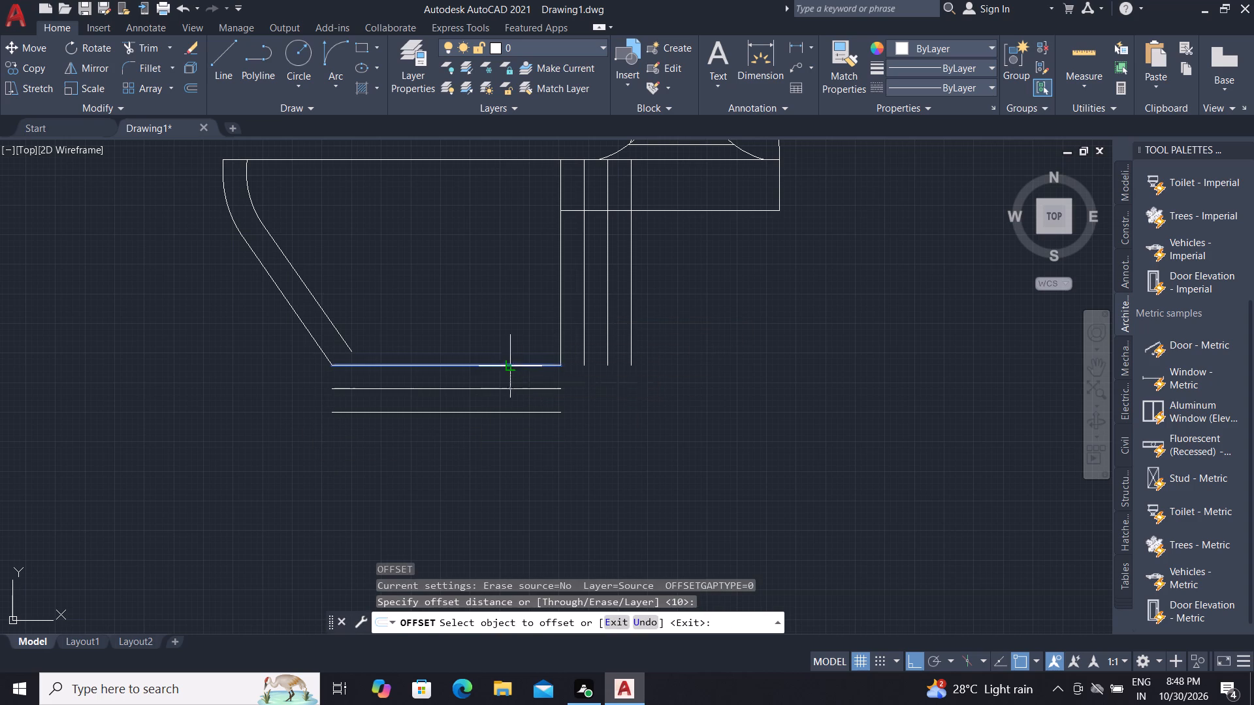
left_click(532, 328)
left_click(560, 303)
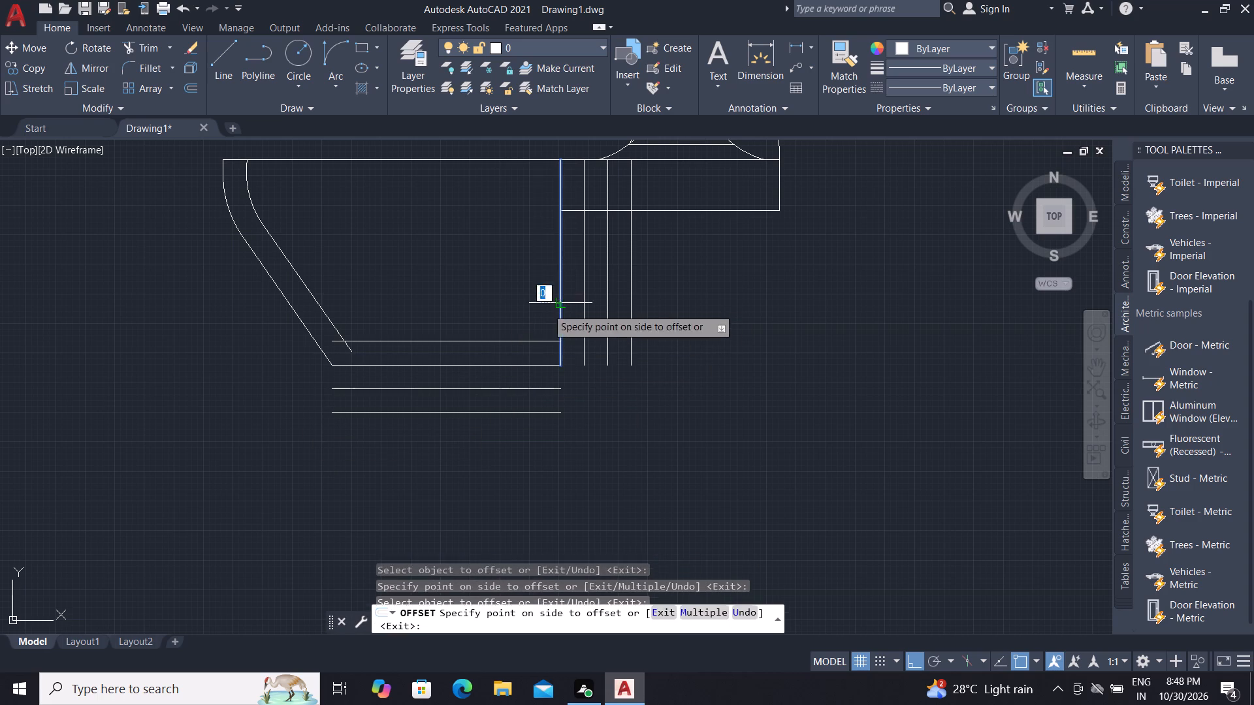
left_click(530, 309)
key("Escape")
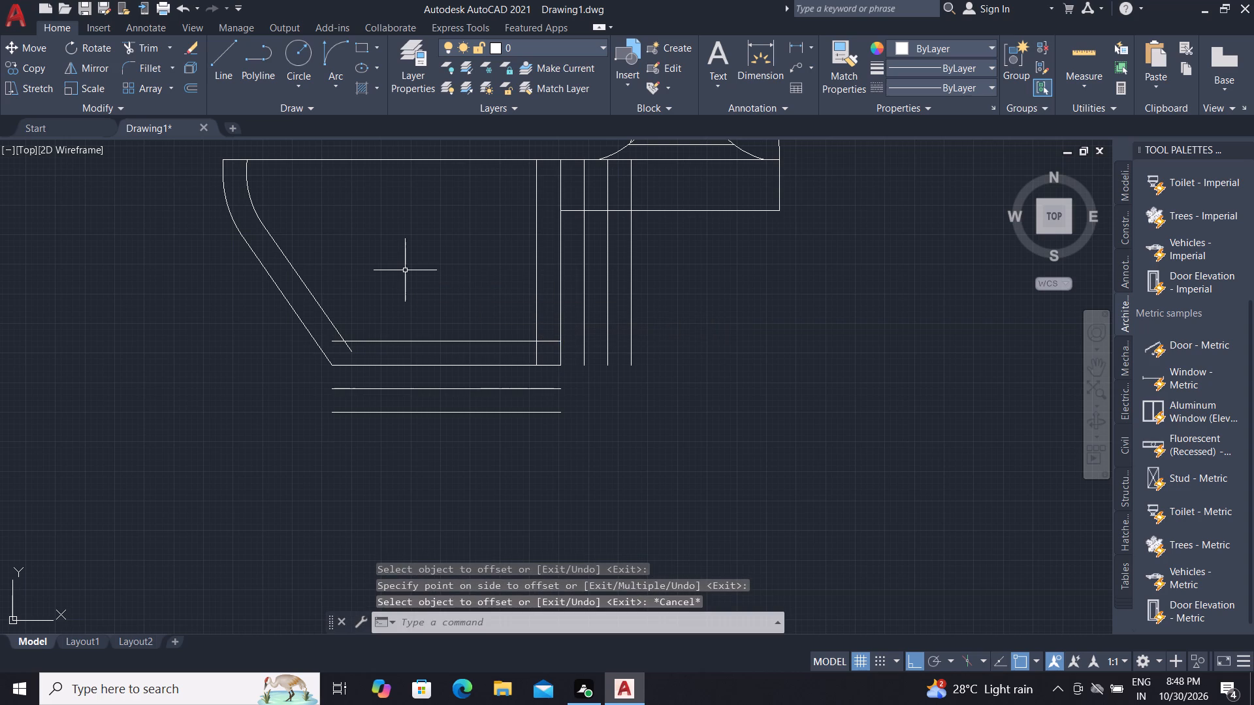
Delete the outermost of the three vertical offset lines outside the basin's right edge.
left_click(632, 315)
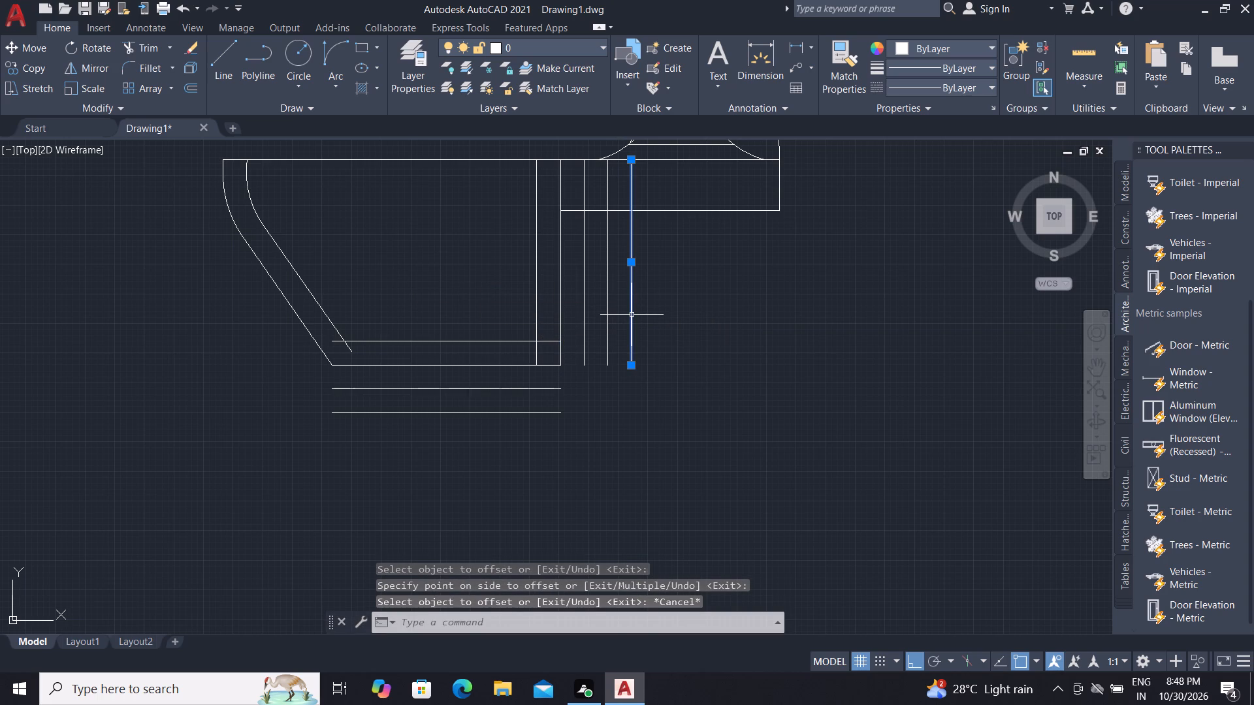
key("Delete")
Fillet the two outer bottom lines with their matching outer vertical lines at radius 0 to form square lower-right corners.
type("F")
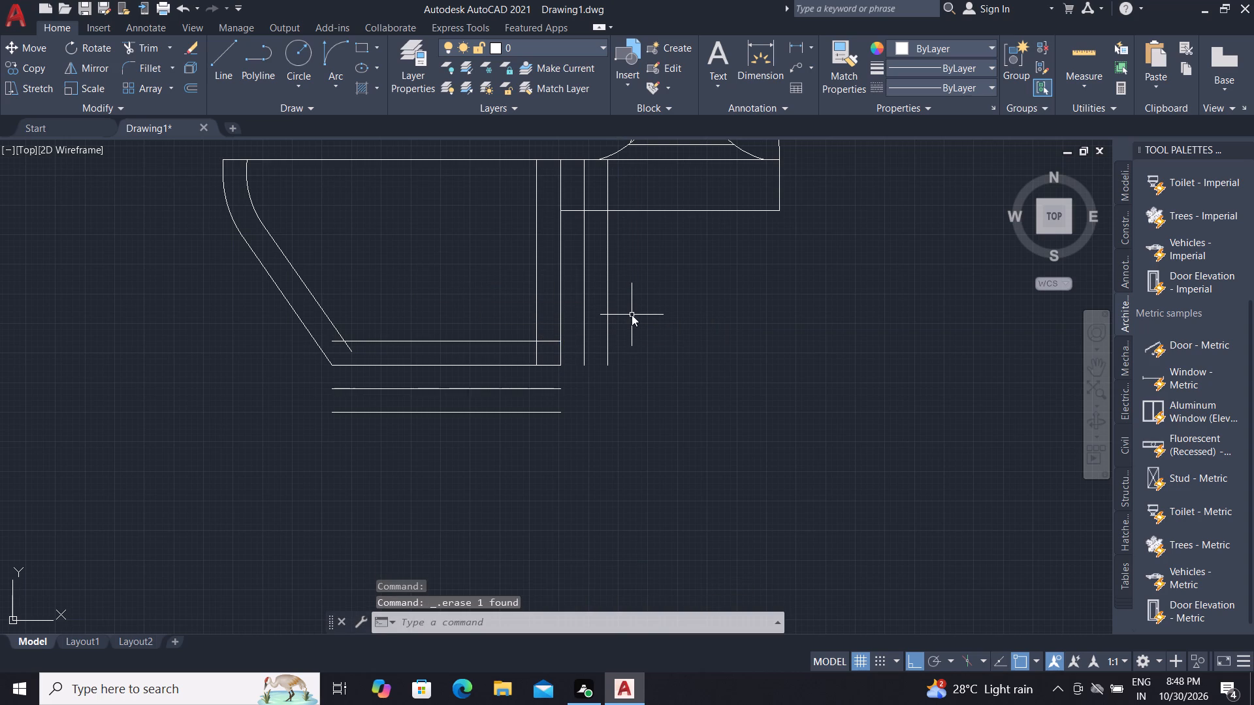
key("space")
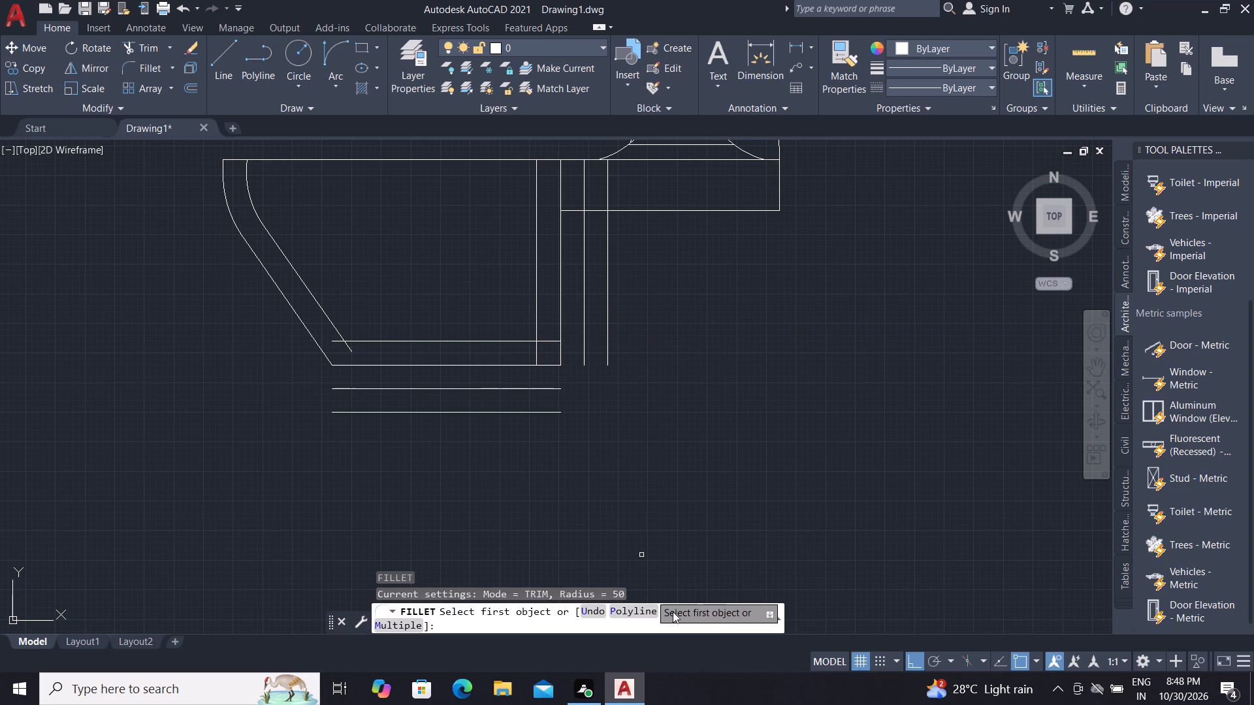
left_click(665, 610)
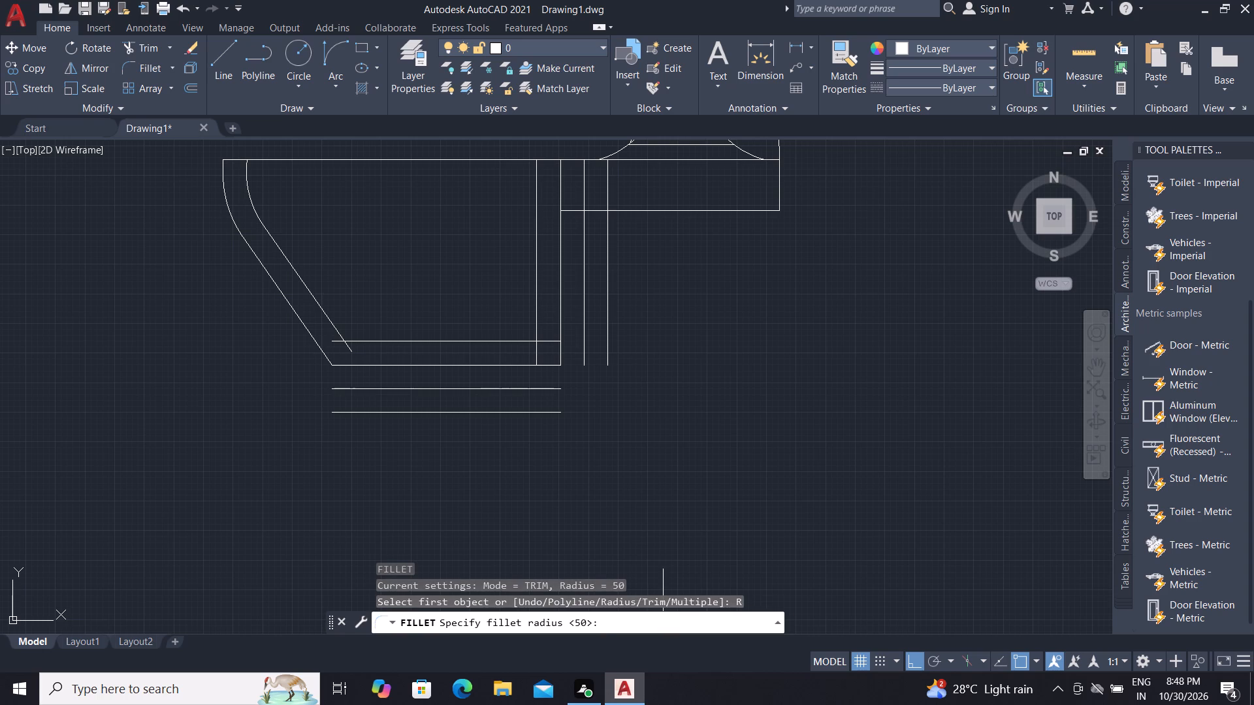
key("o")
key("Delete")
key("BackSpace")
type("0")
key("space")
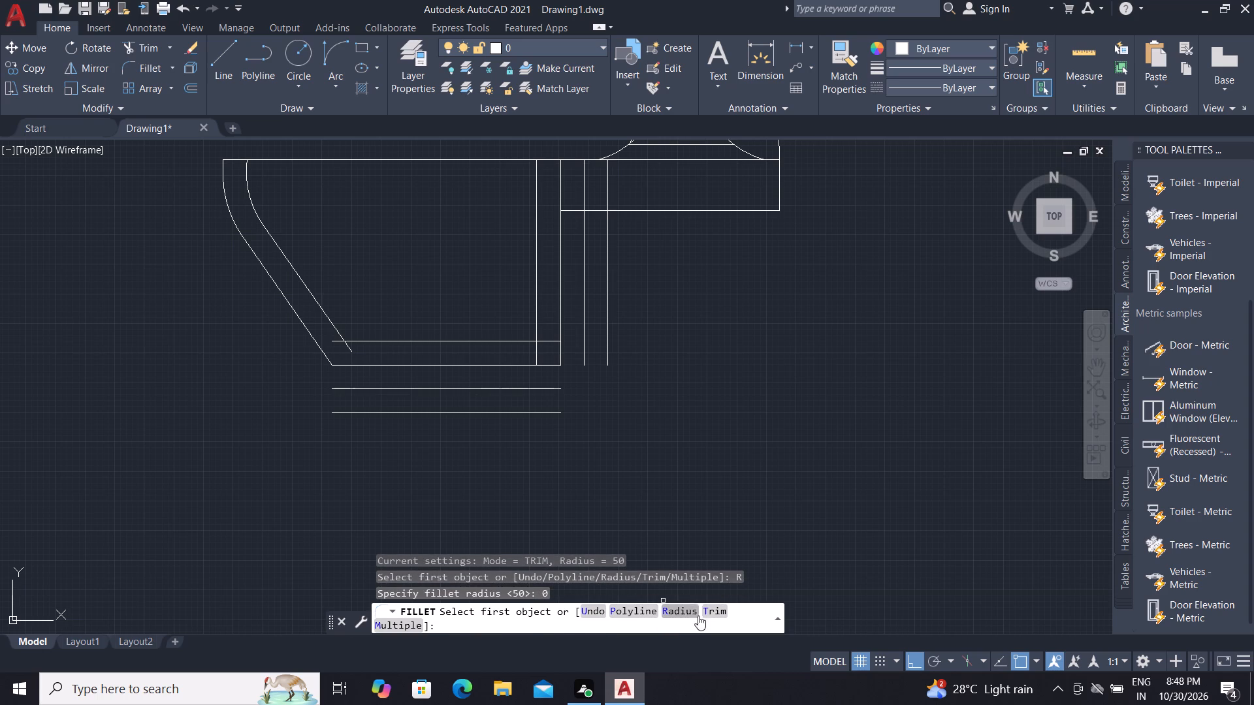
left_click(540, 390)
left_click(583, 358)
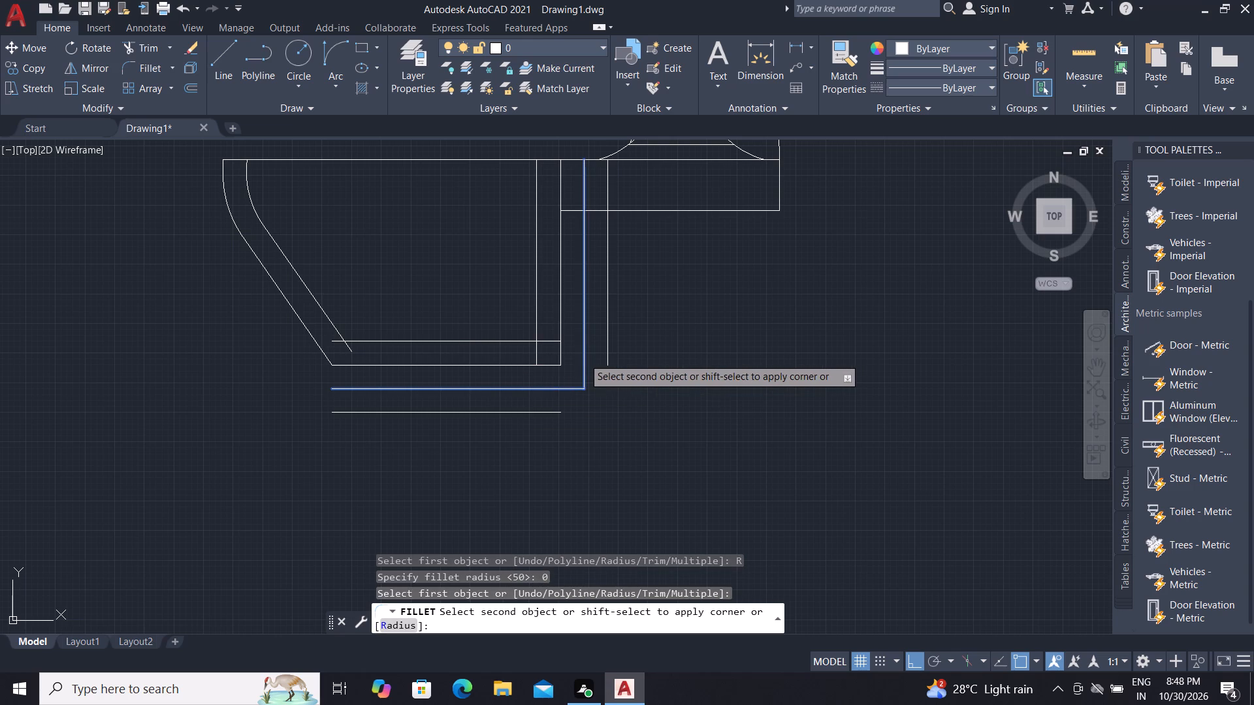
key("space")
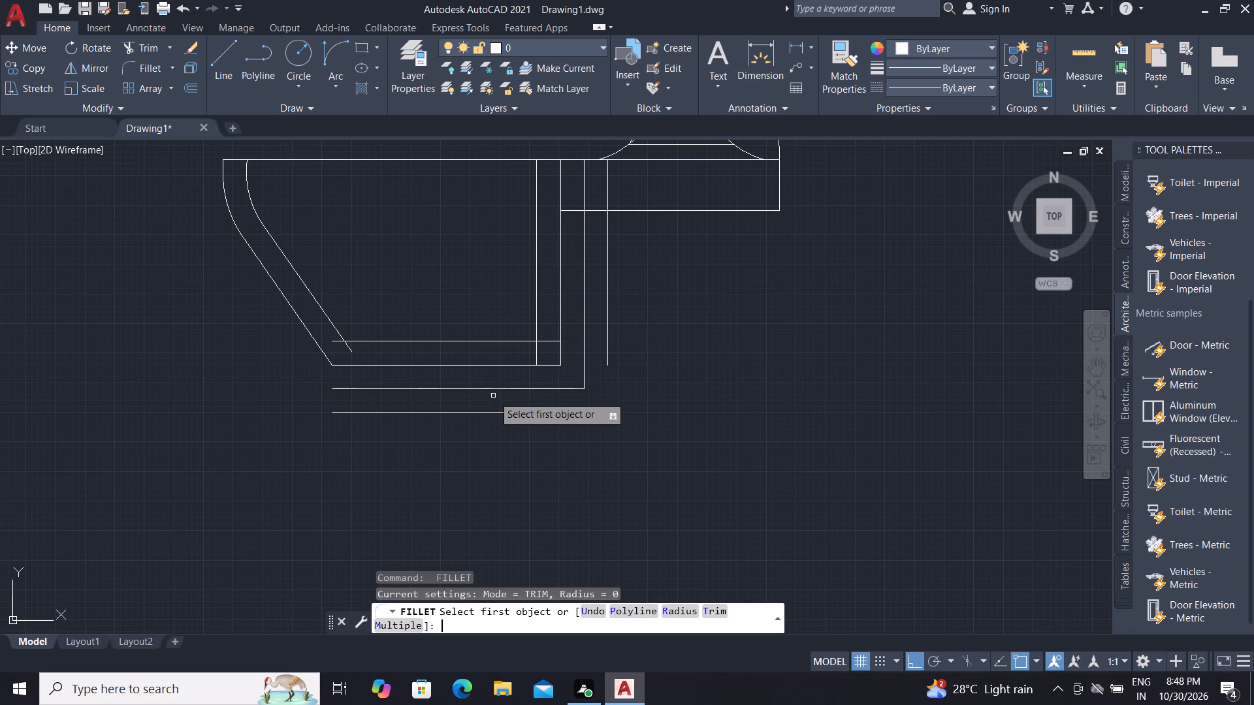
left_click(507, 413)
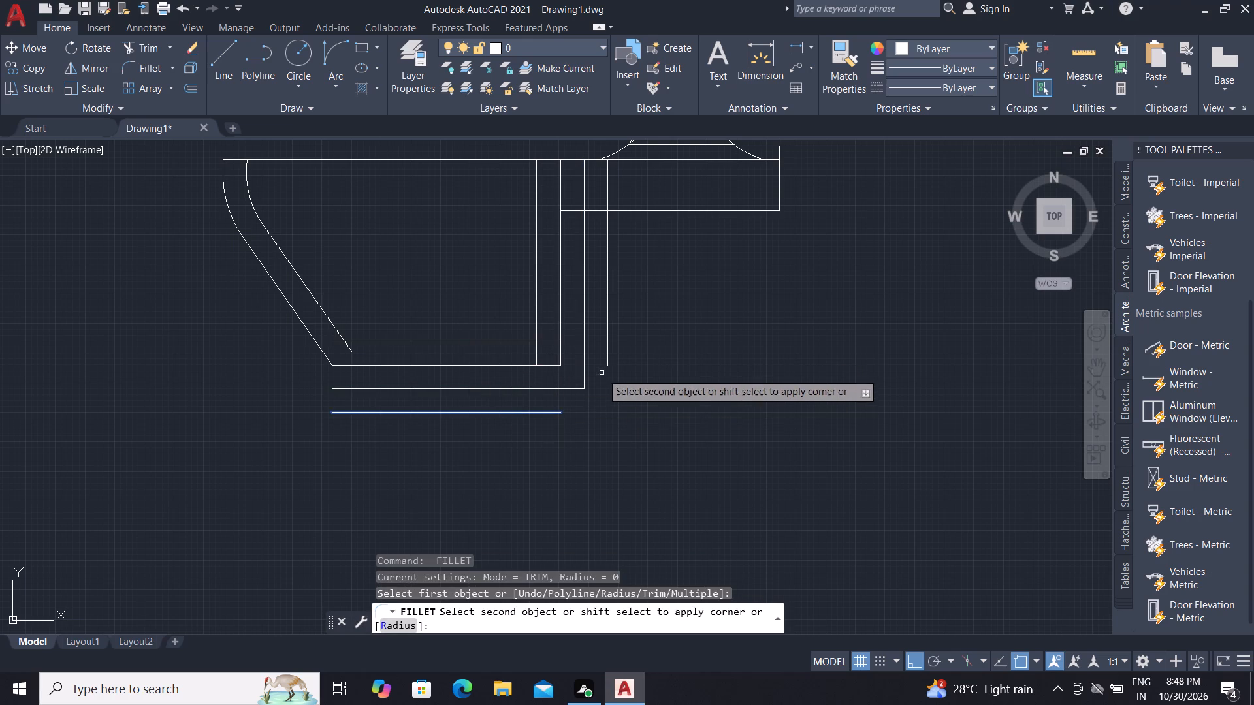
left_click(609, 358)
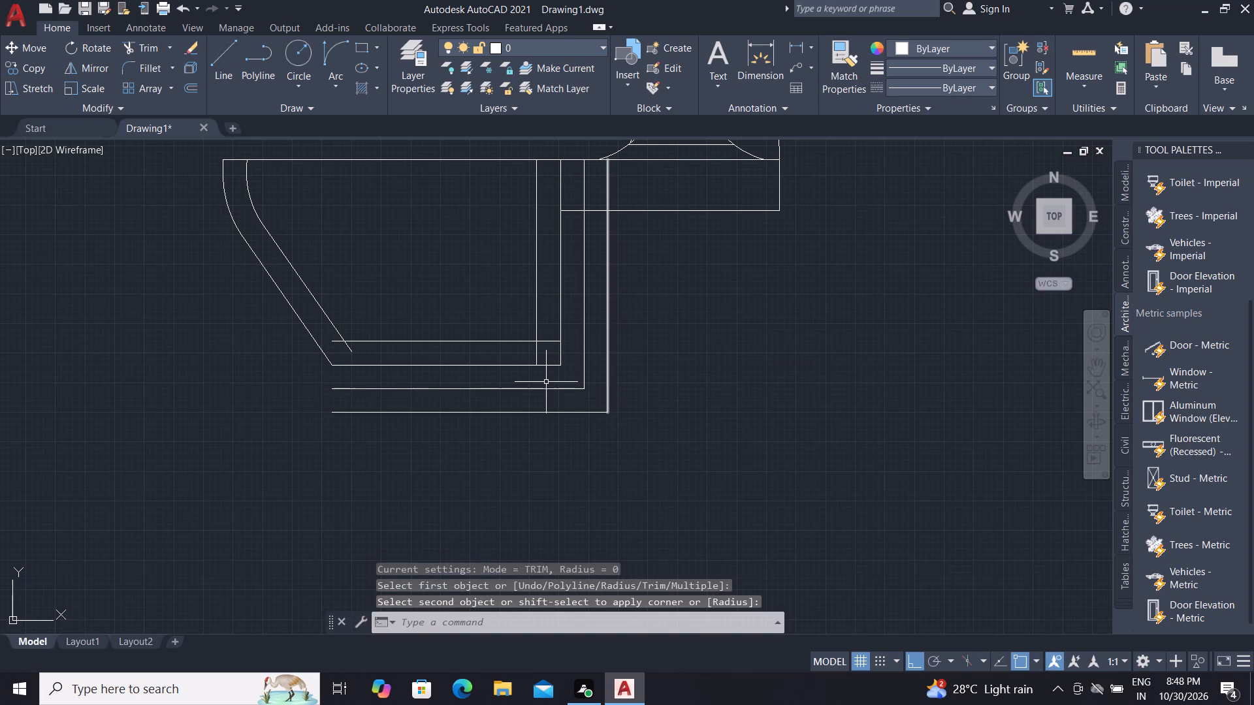
key("Escape")
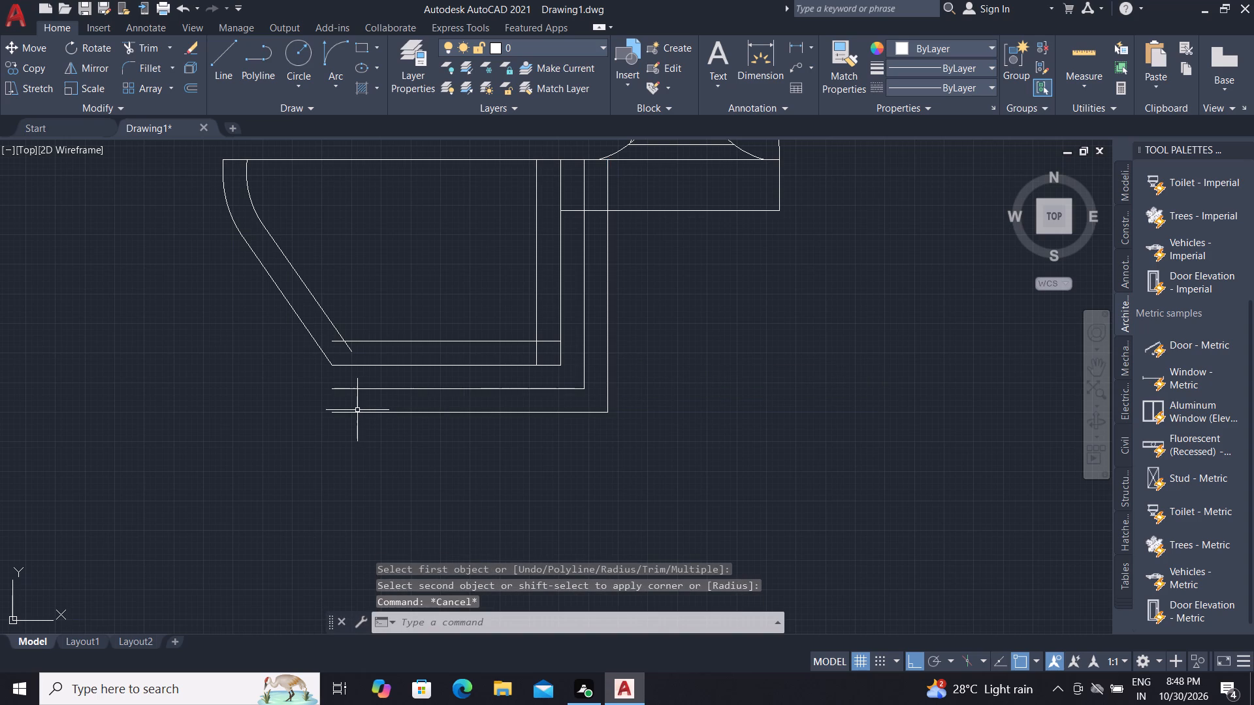
Draw a vertical line from the outermost bottom line's left end up to the basin's lower-left corner.
type("L")
key("space")
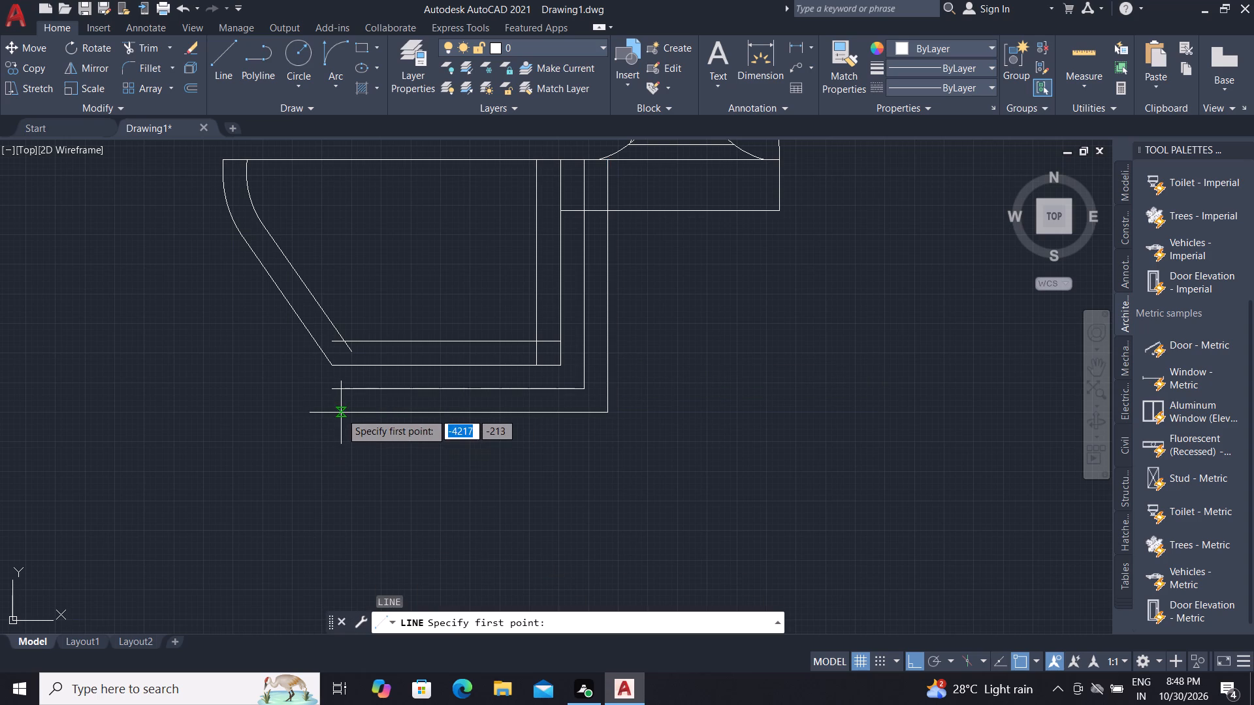
left_click(330, 412)
left_click(329, 370)
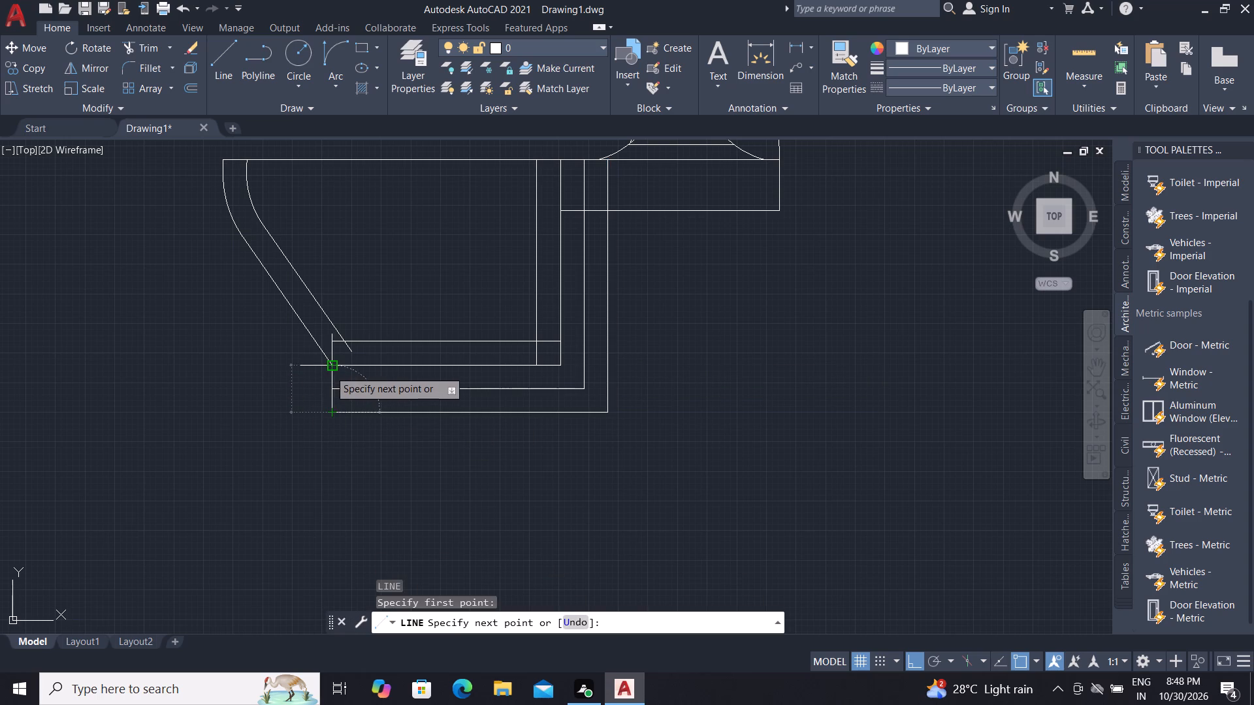
key("Escape")
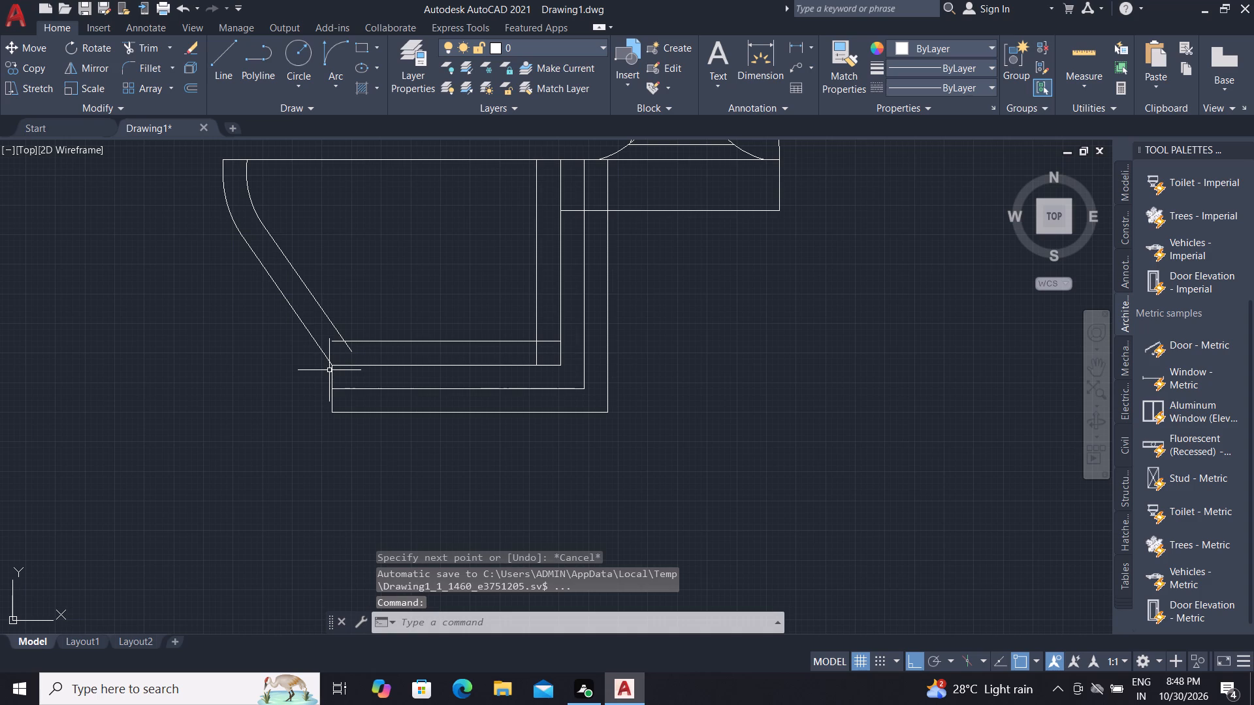
Trim the overshooting line ends at the lower-left and lower-right corners of the basin's inner outline.
type("TR")
key("space")
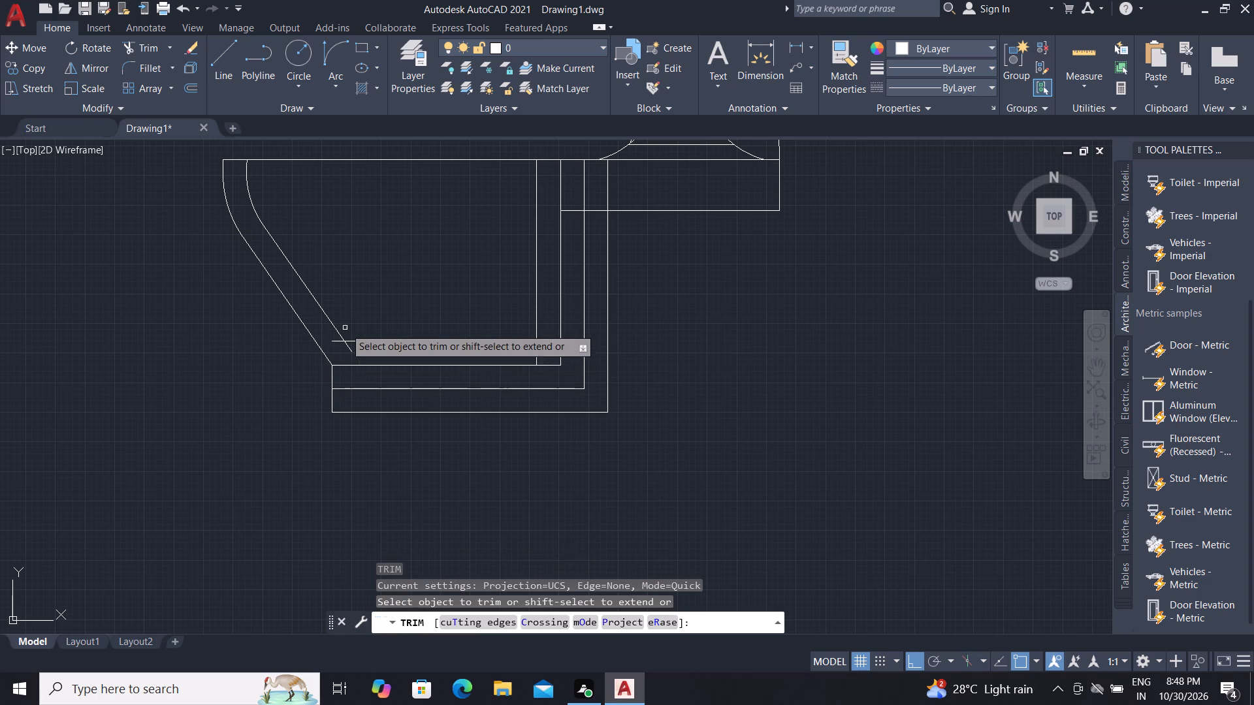
scroll(346, 339, "up", 4)
left_click(283, 335)
double_click(290, 377)
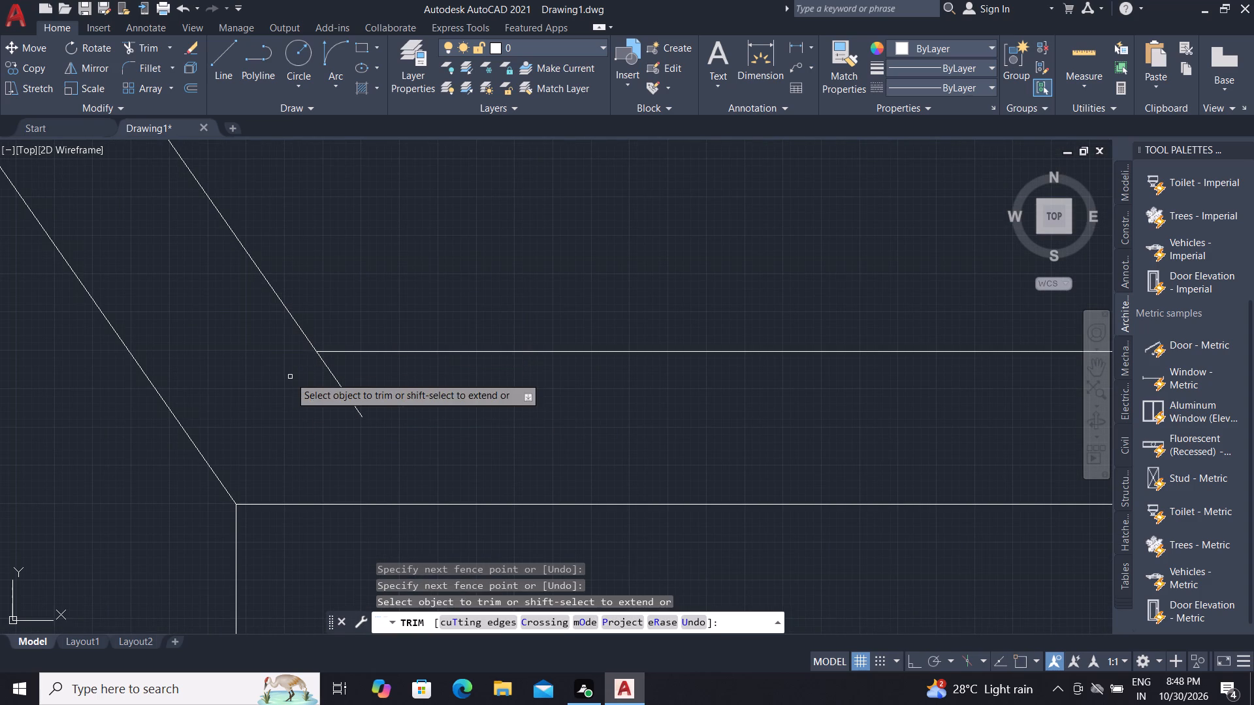
left_click(334, 383)
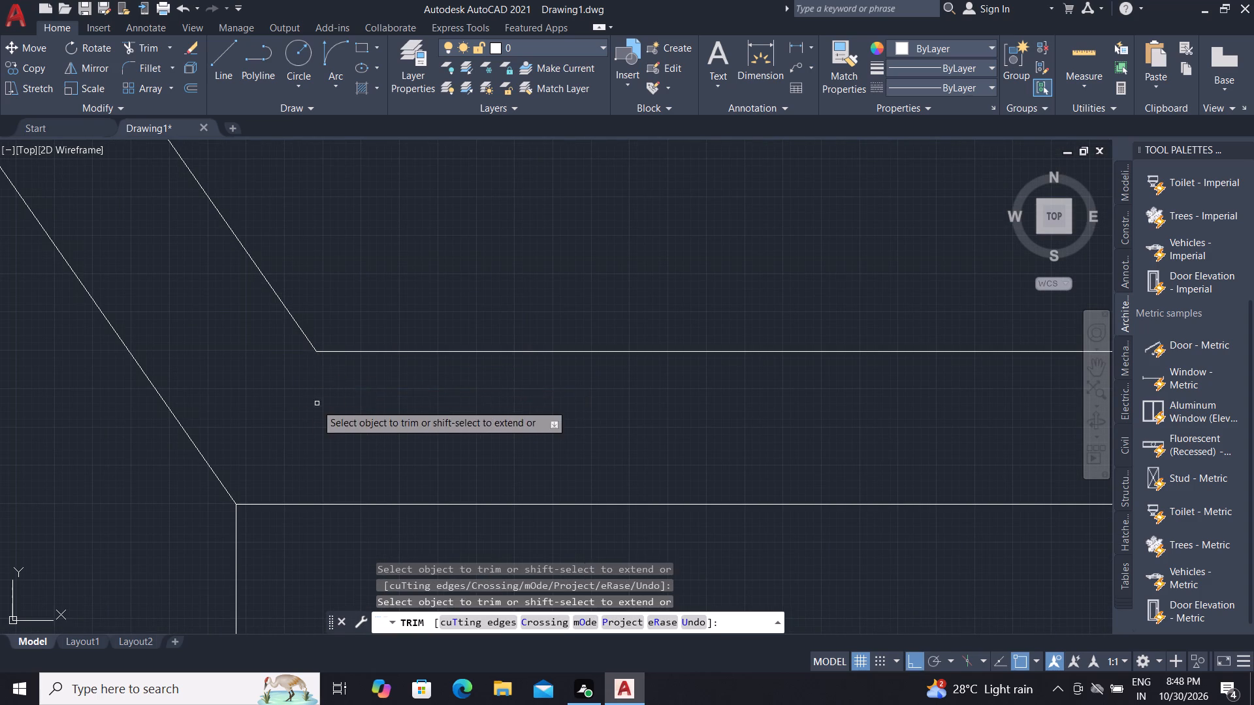
scroll(309, 388, "down", 3)
scroll(602, 405, "up", 2)
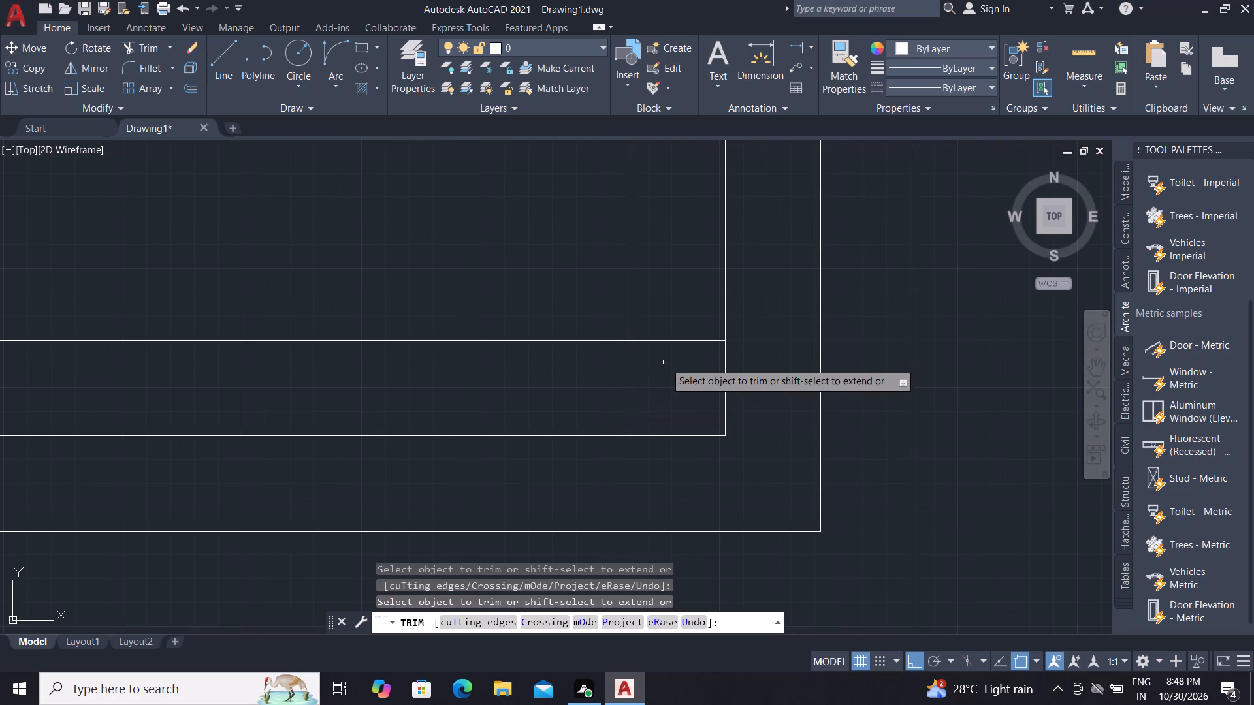
left_click(673, 320)
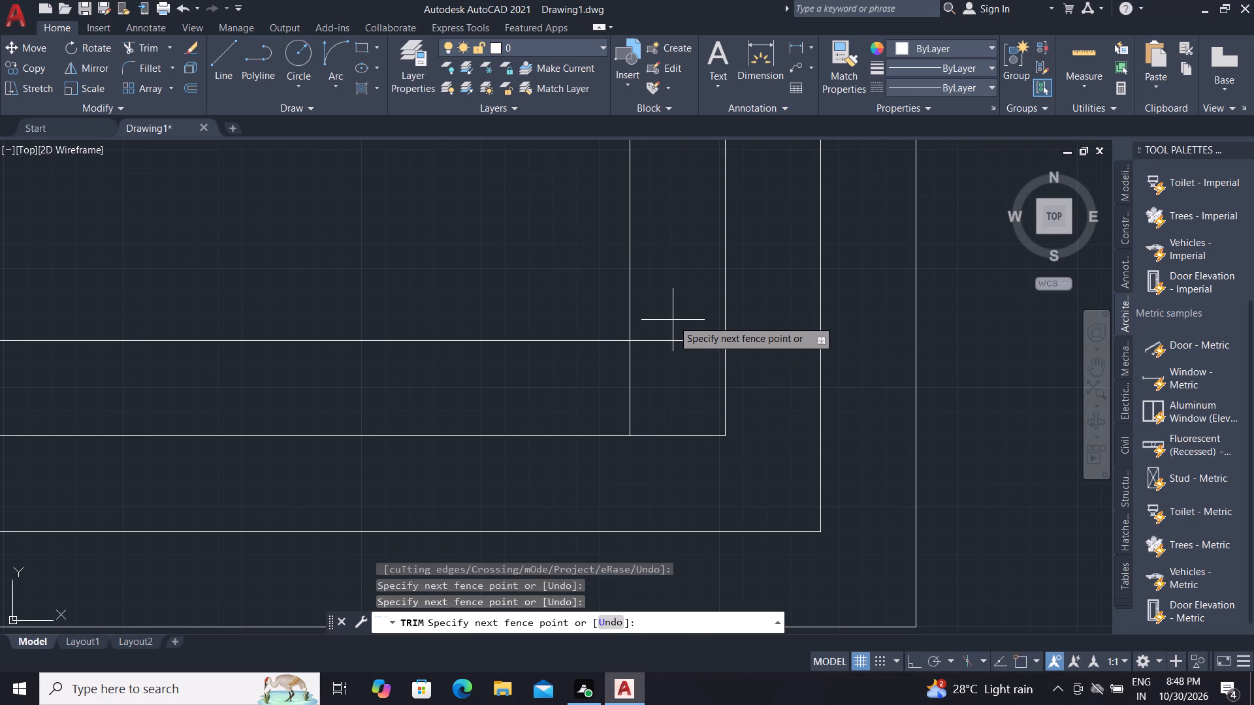
left_click(595, 380)
scroll(632, 399, "down", 4)
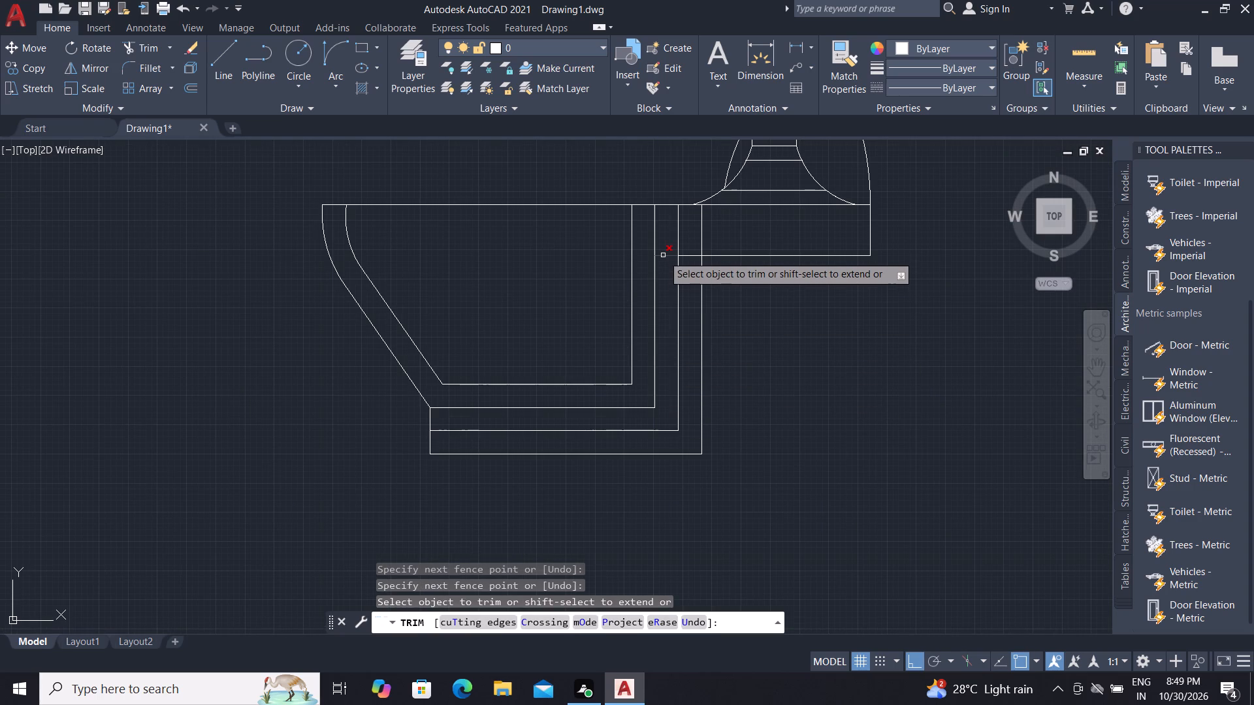
Trim the outer vertical wall lines inside the tap ledge, plus the ledge's bottom-line segments between those wall lines.
scroll(668, 243, "up", 2)
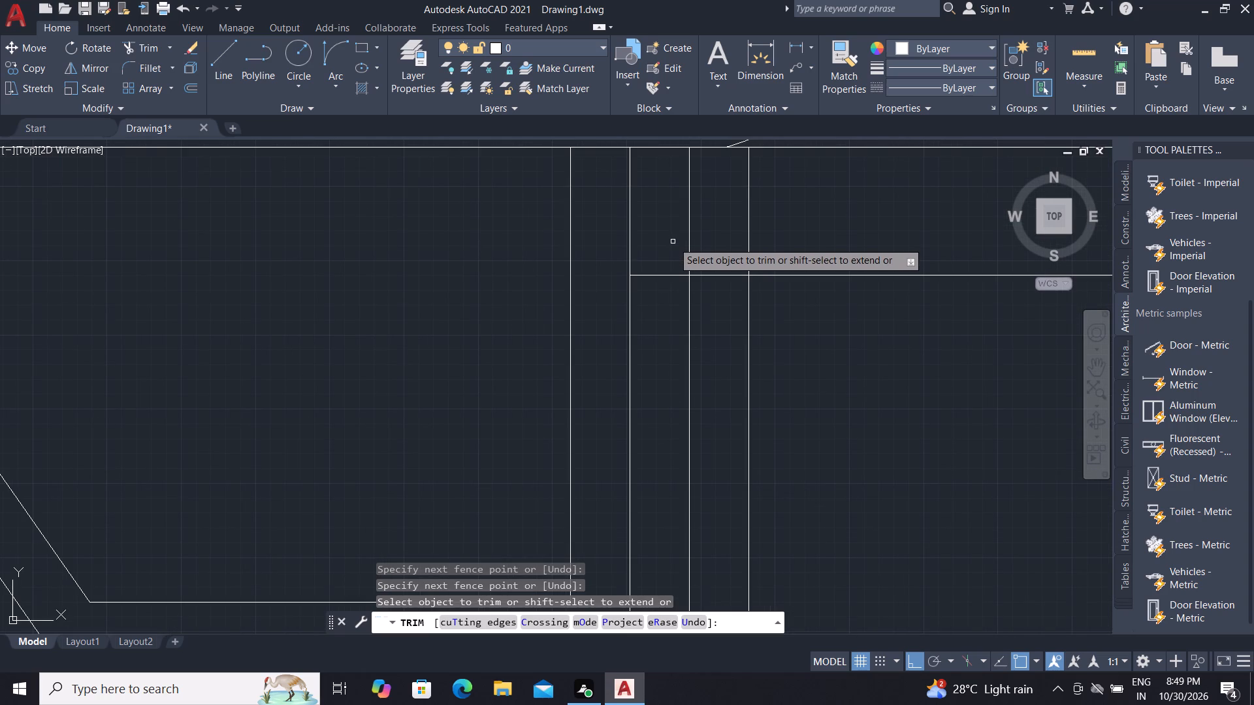
scroll(711, 241, "down", 2)
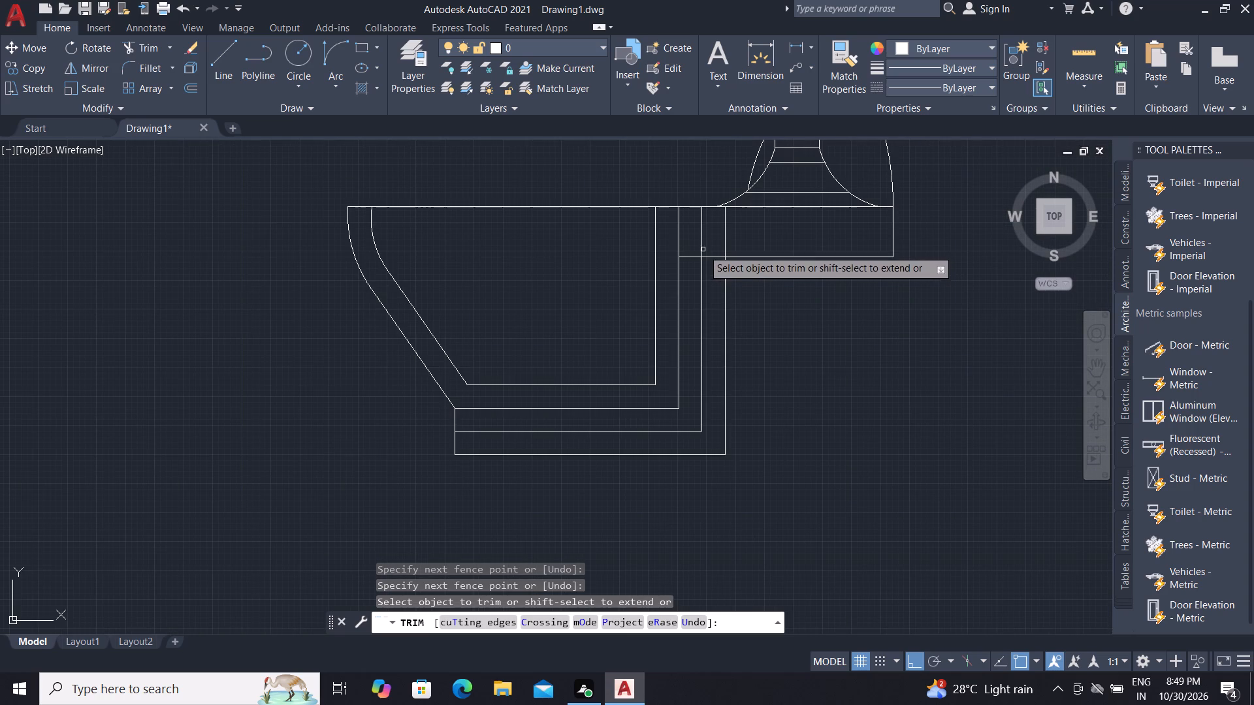
left_click(675, 225)
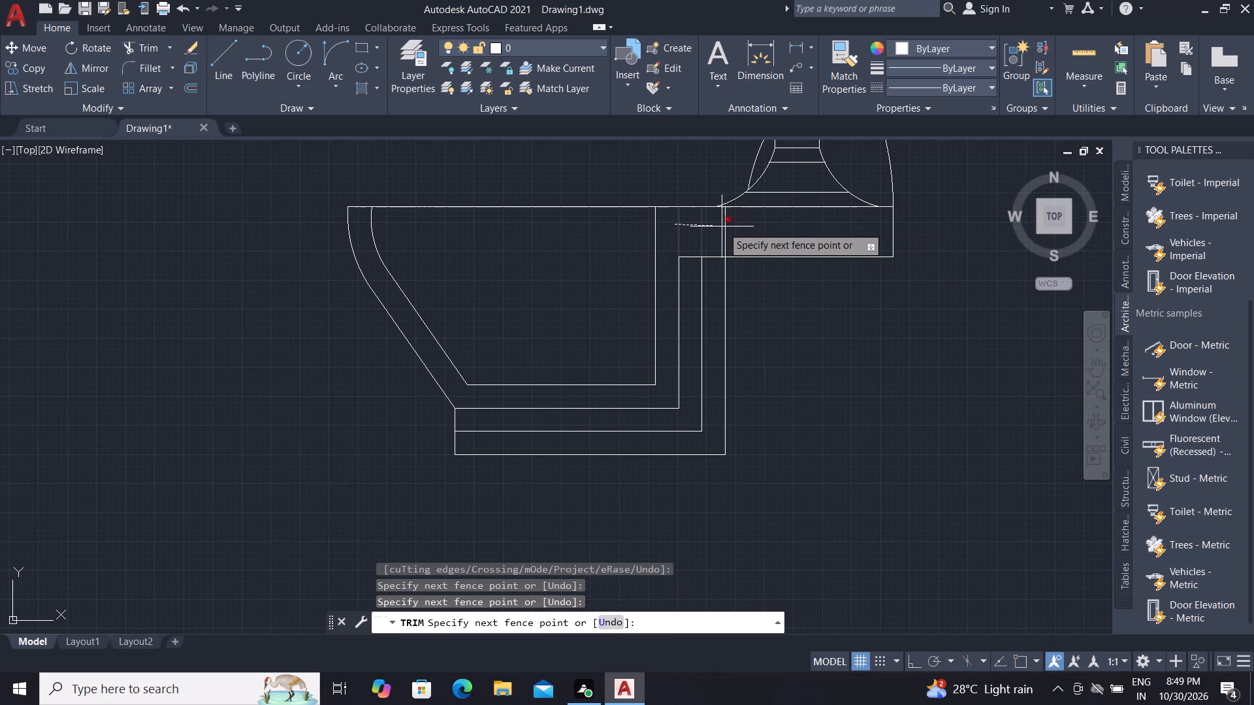
left_click(728, 227)
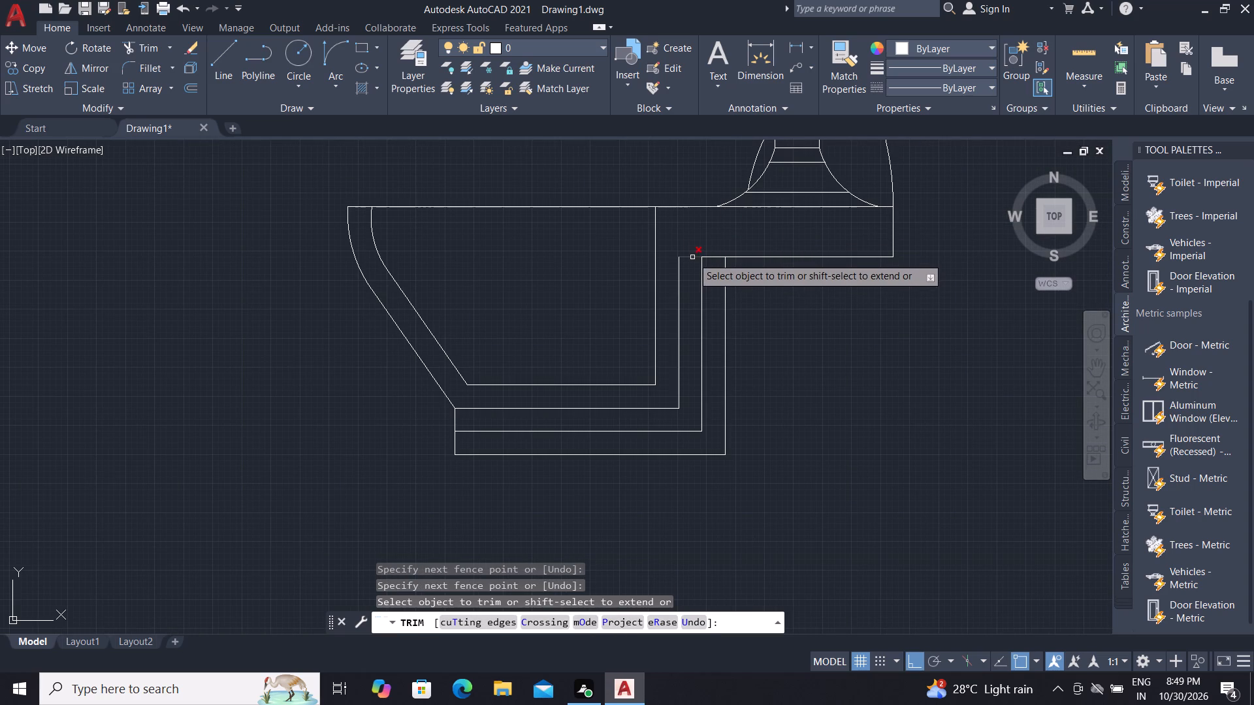
left_click(692, 257)
left_click(716, 256)
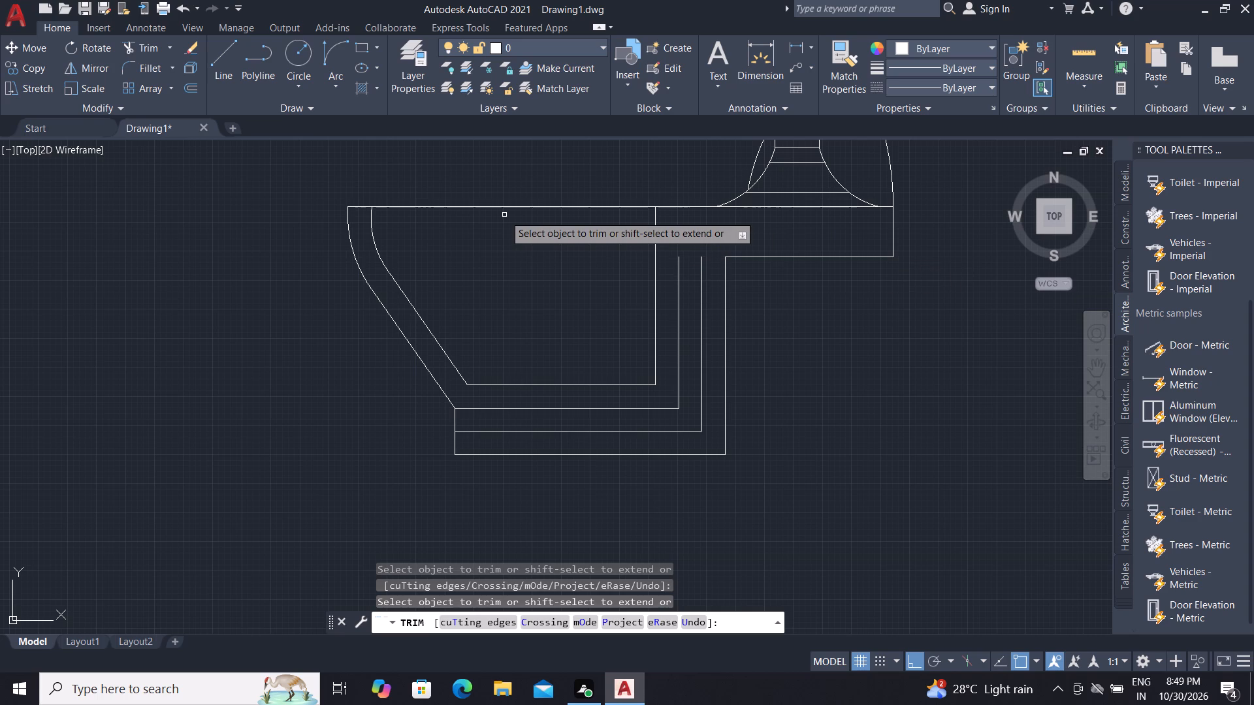
key("Escape")
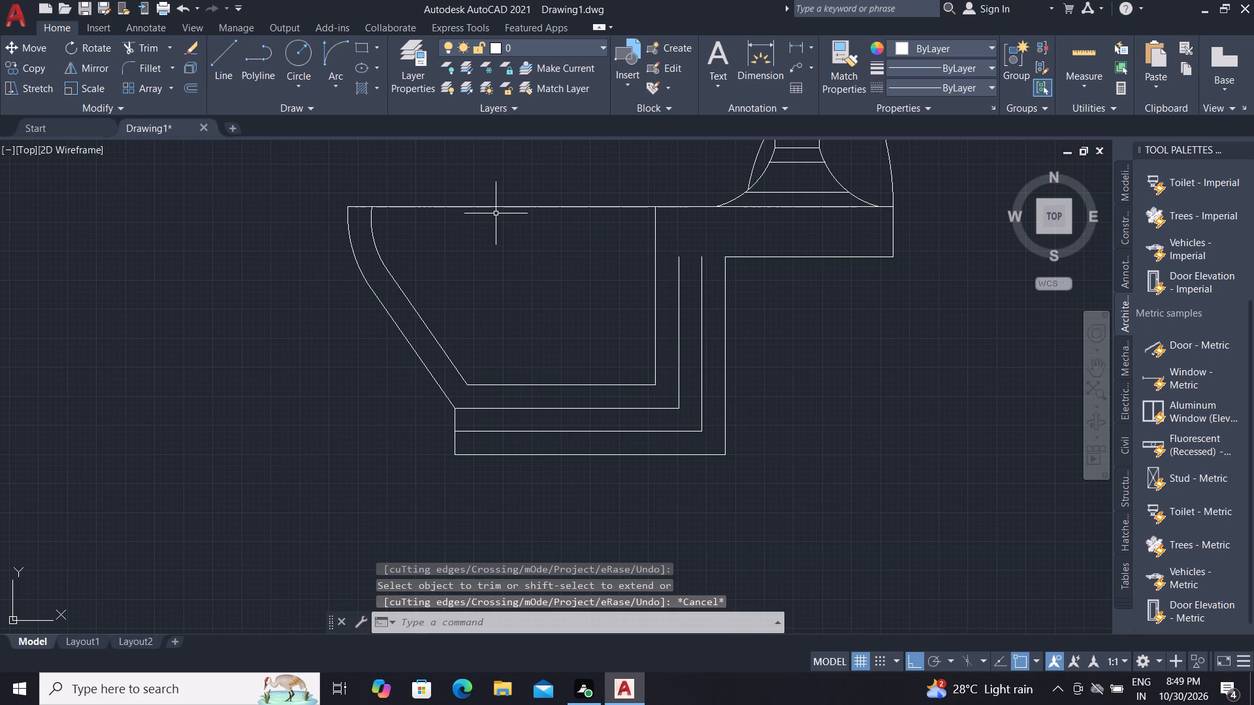
Extend the two vertical wall lines just outside the basin's inner edge up to the rim line.
type("EX")
key("space")
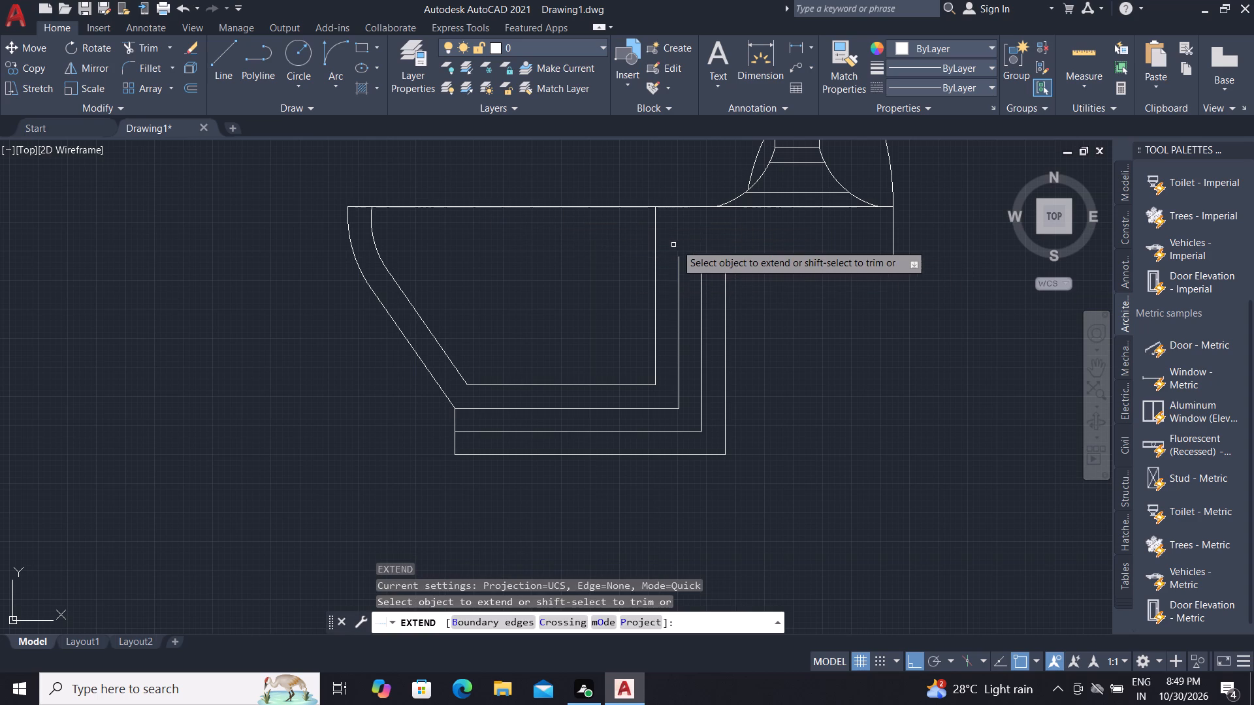
left_click(680, 260)
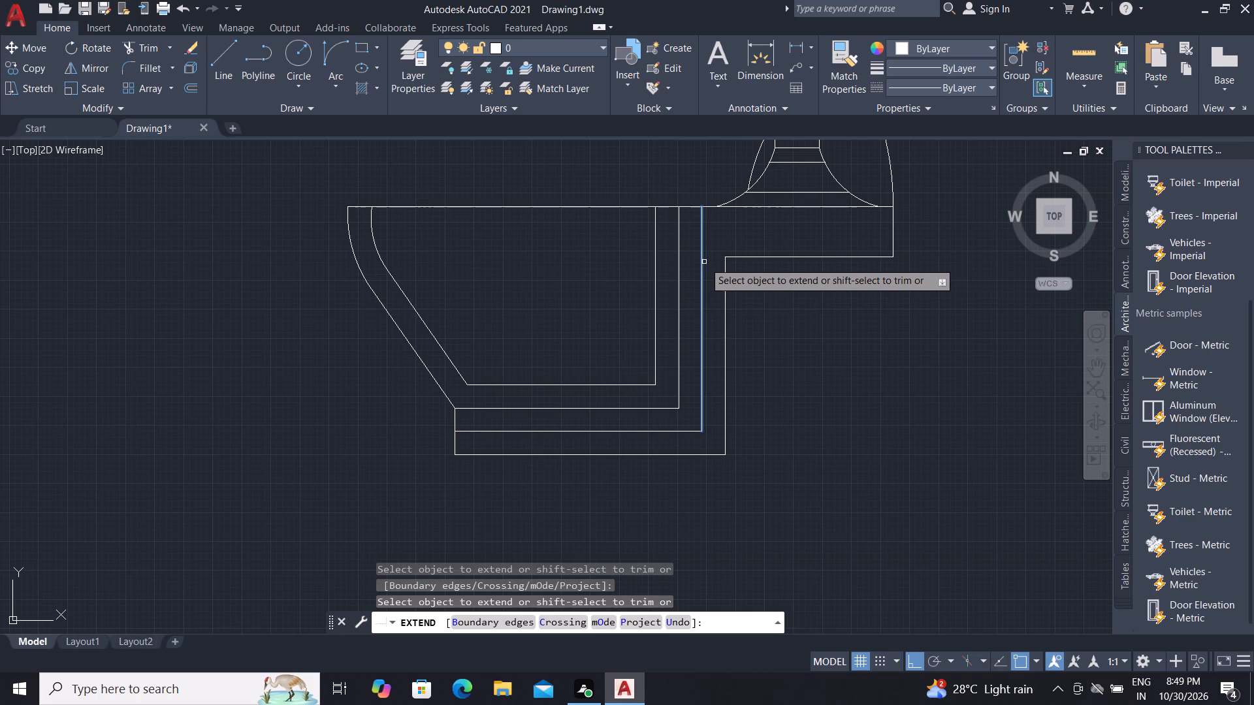
left_click(704, 262)
key("Escape")
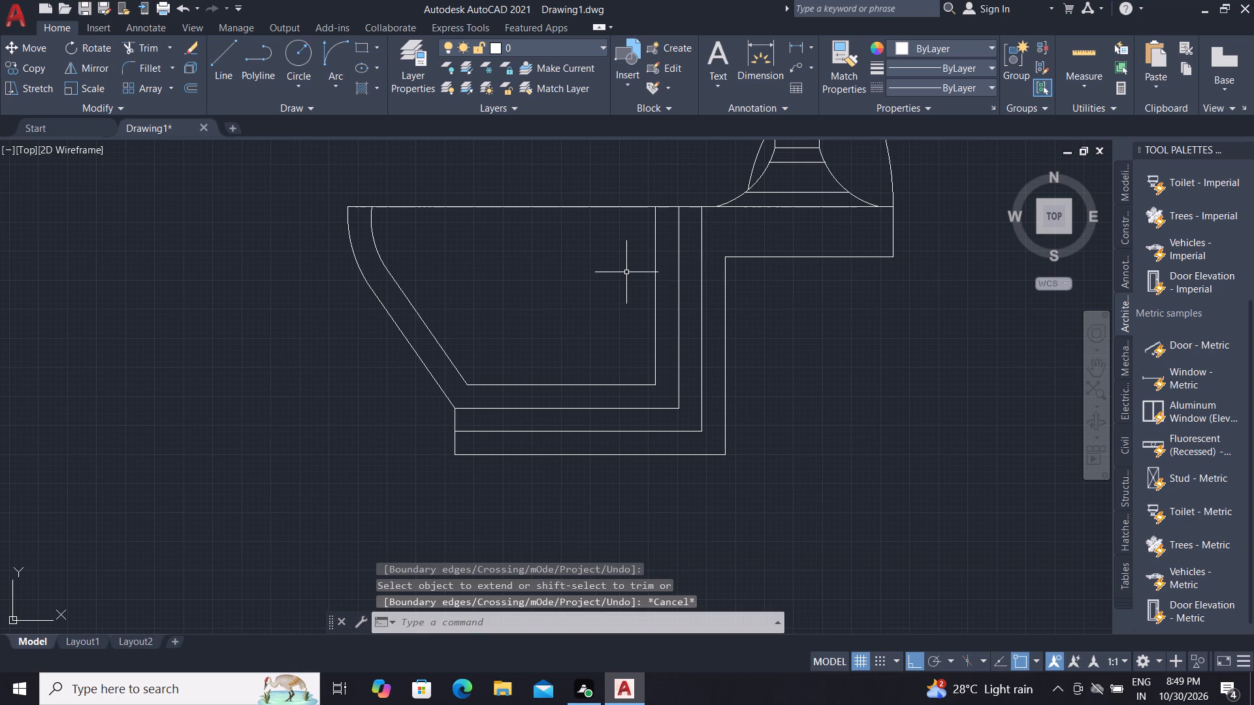
Draw two circles in the ledge below the tap: radius about 6 beside the basin wall and about 10 near the middle.
type("C")
key("space")
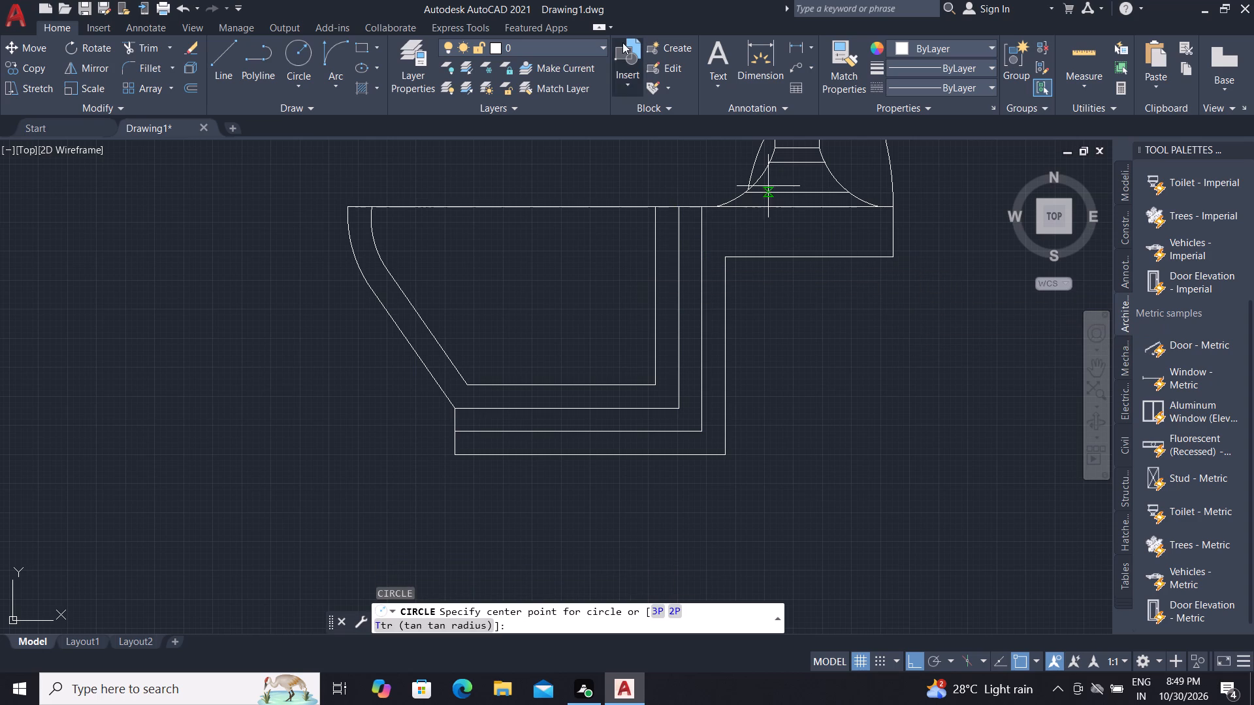
left_click(735, 230)
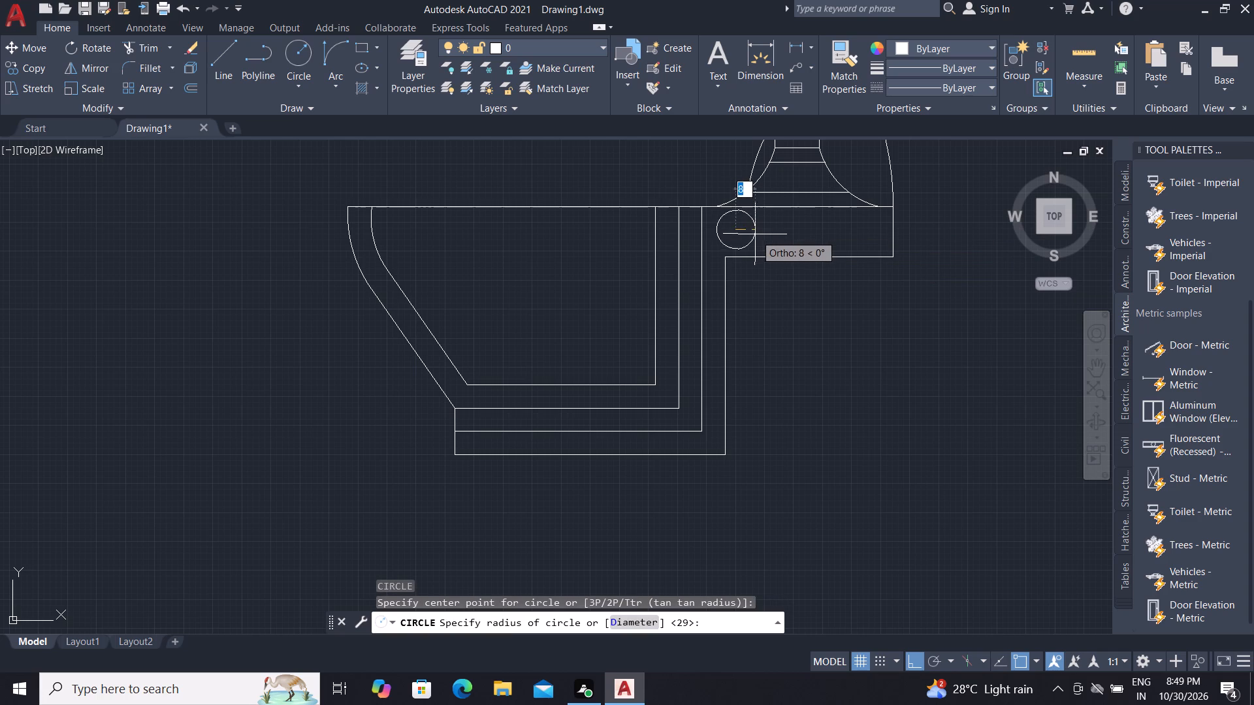
left_click(750, 226)
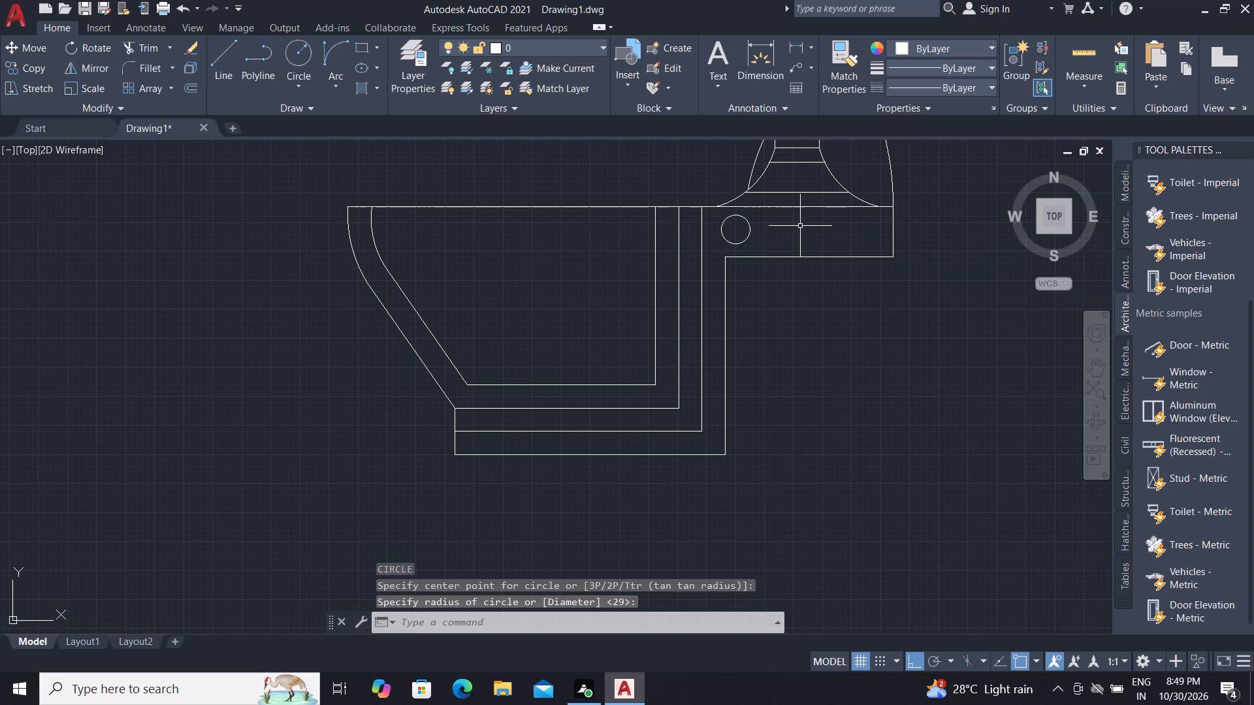
key("space")
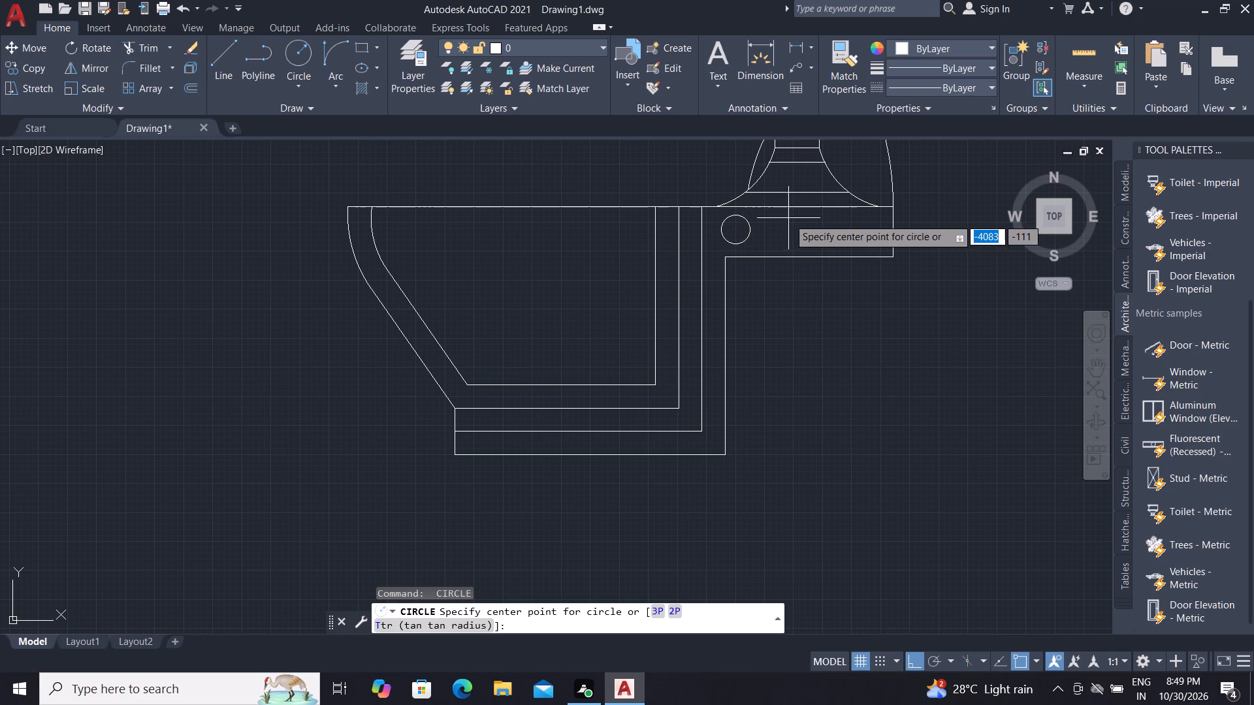
left_click(799, 227)
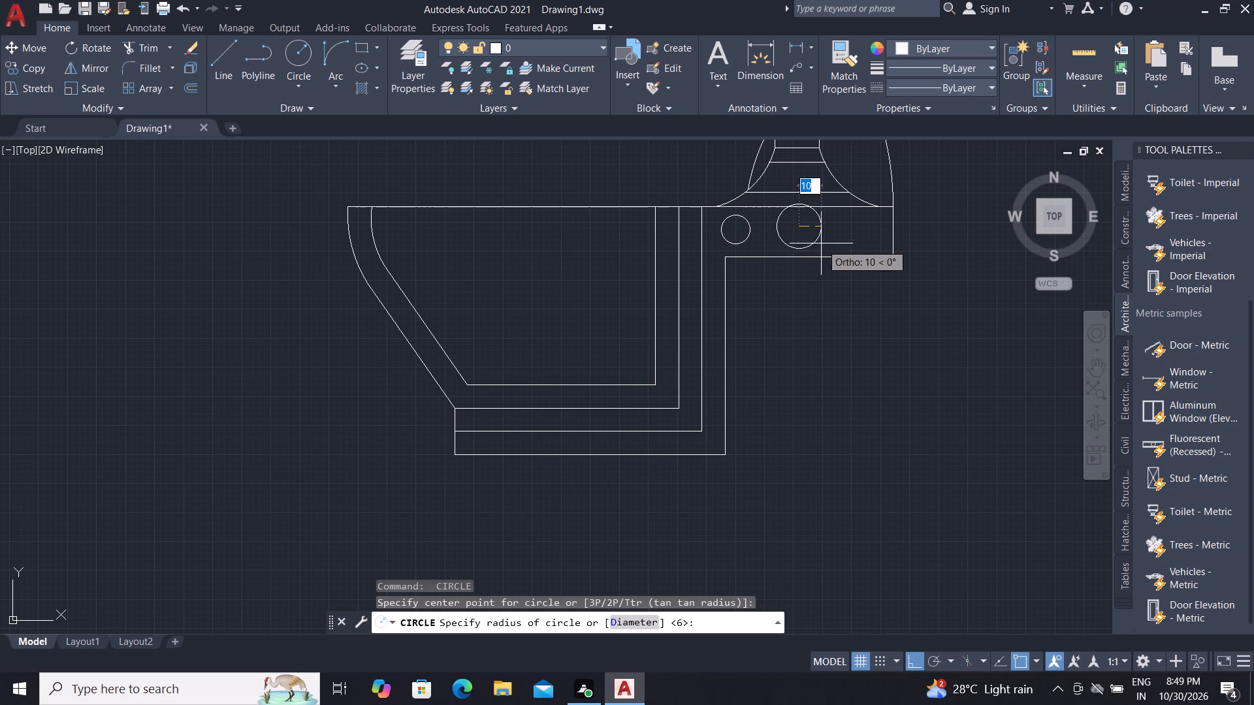
left_click(822, 244)
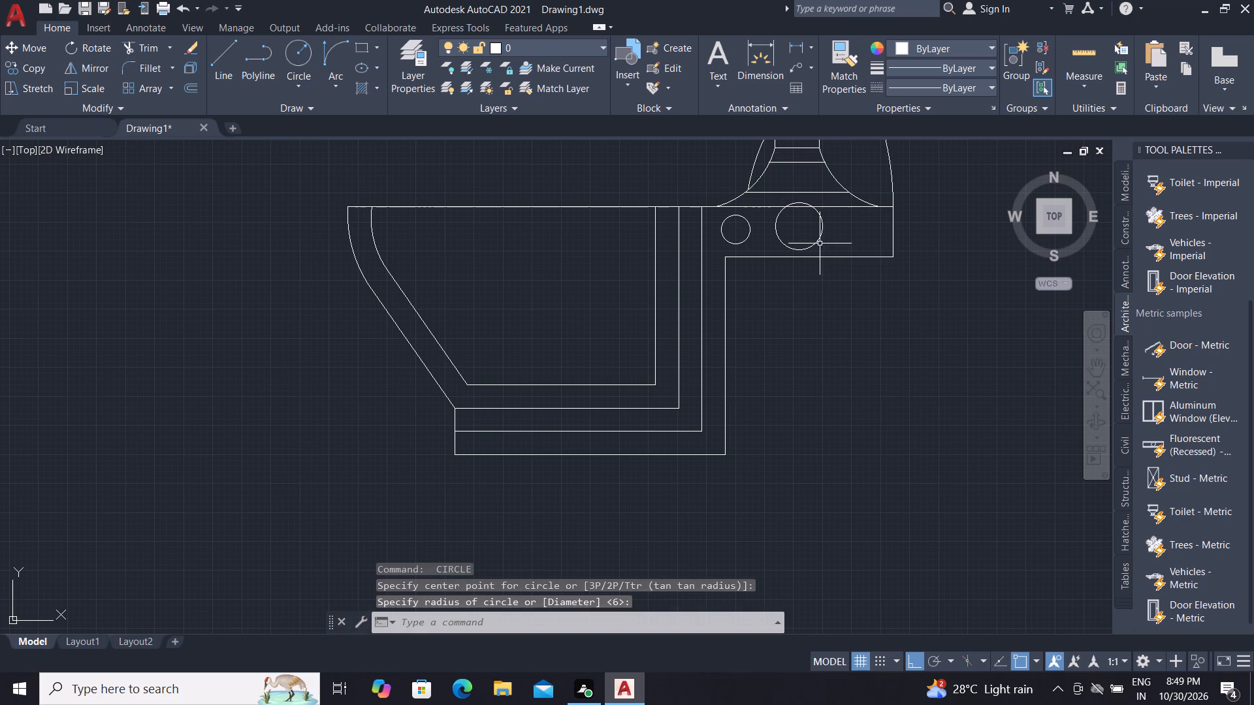
Move the larger circle by its bottom point, with Ortho off, onto the ledge's bottom line near its middle.
left_click(819, 239)
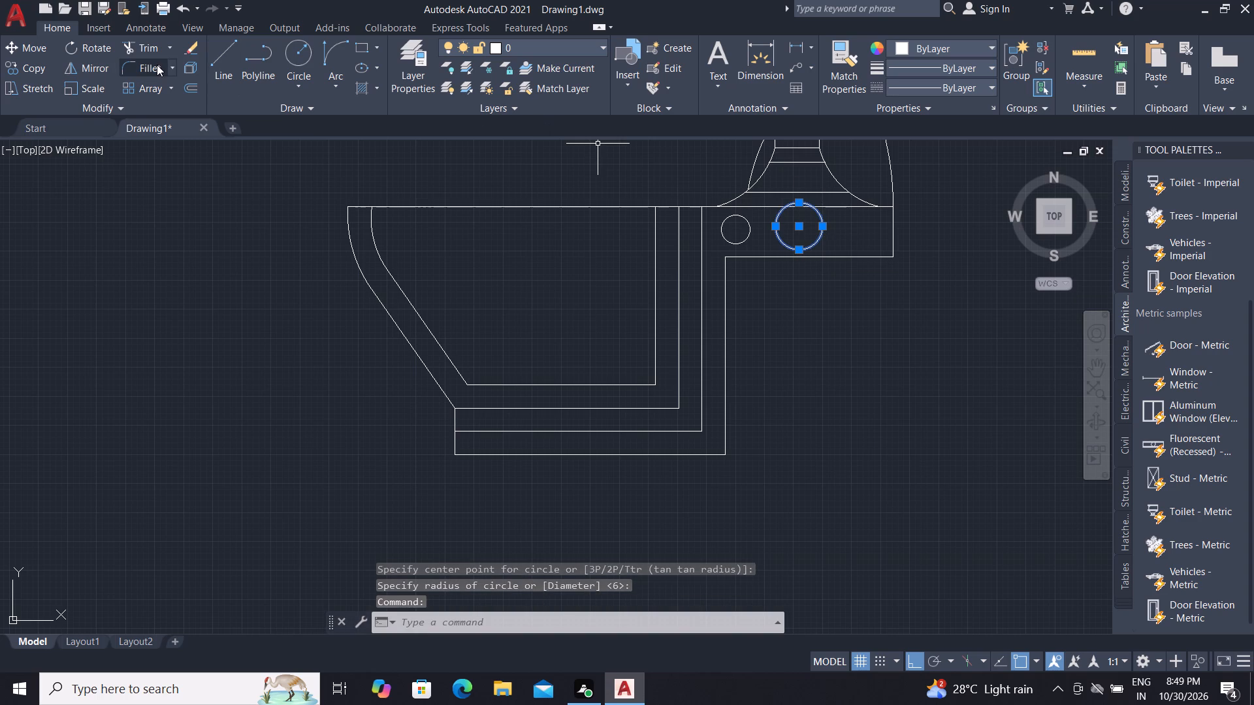
left_click(29, 46)
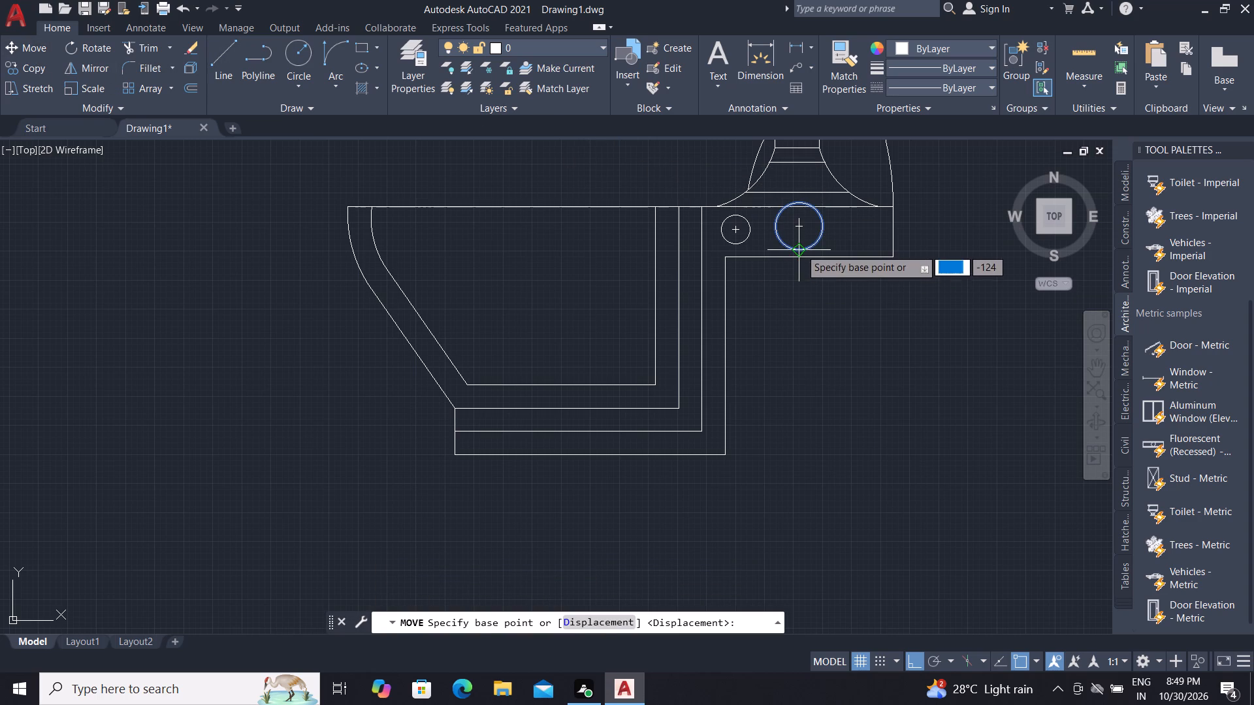
left_click(800, 249)
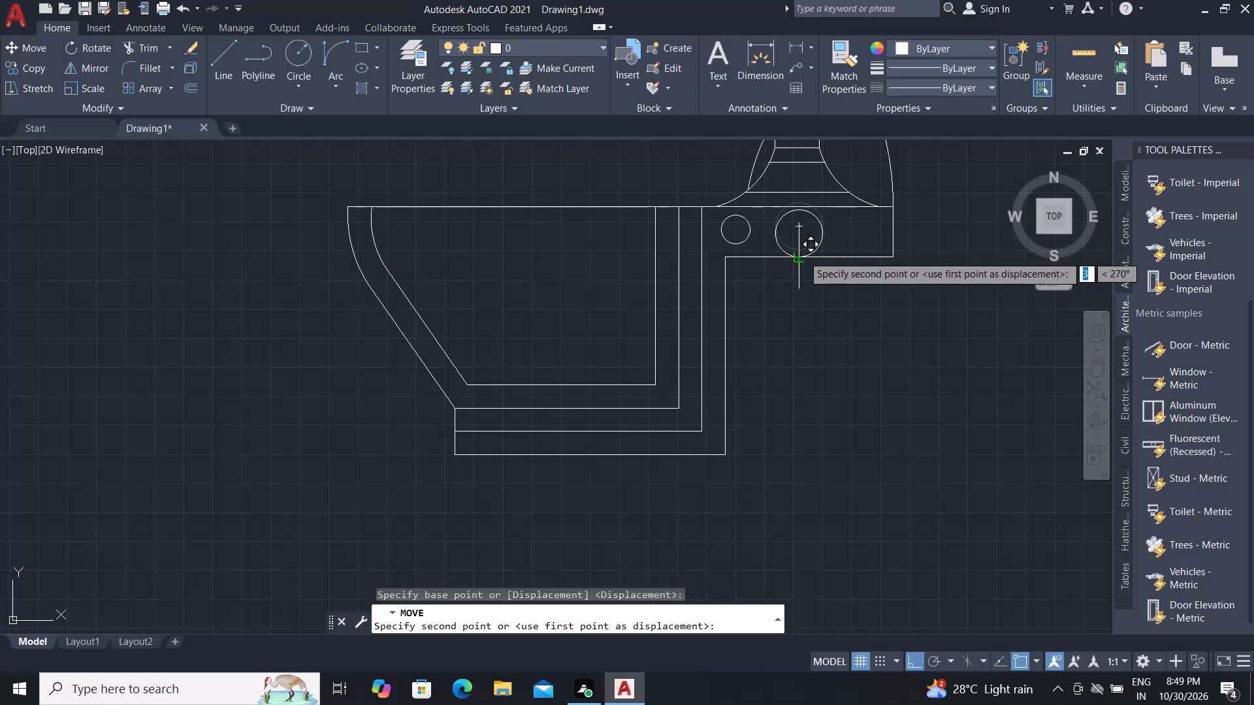
scroll(784, 256, "up", 3)
scroll(803, 281, "down", 1)
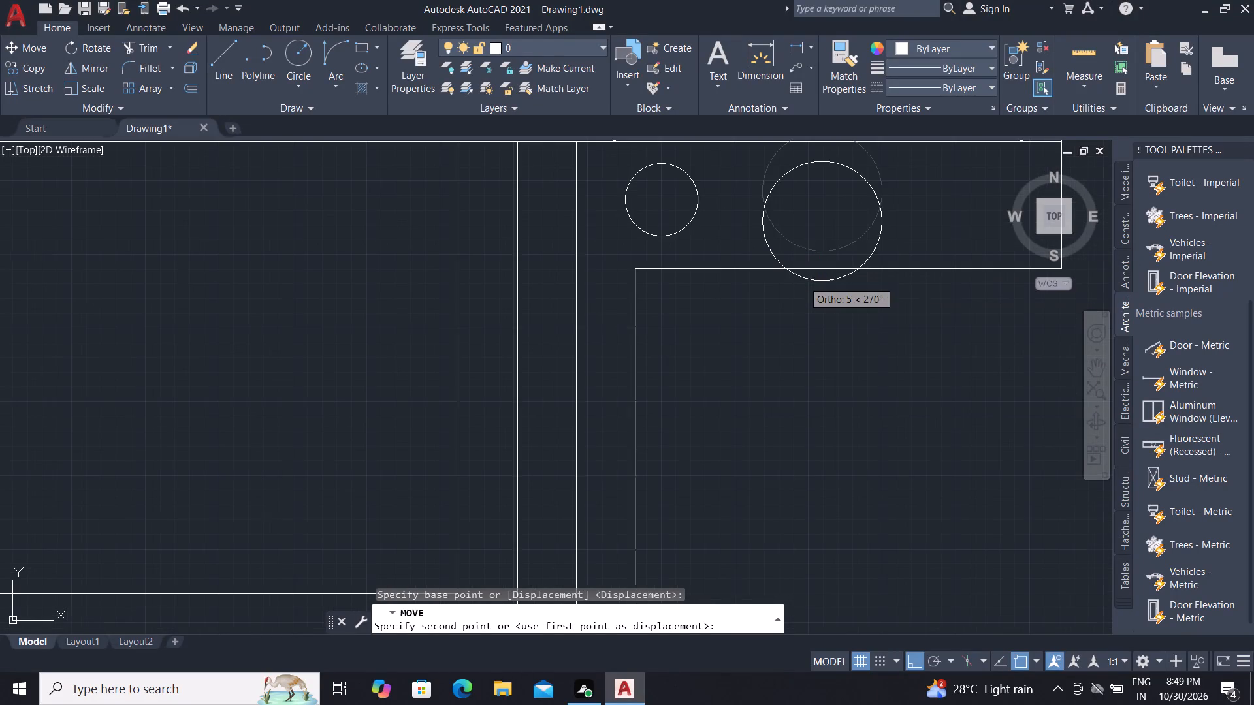
scroll(802, 271, "down", 1)
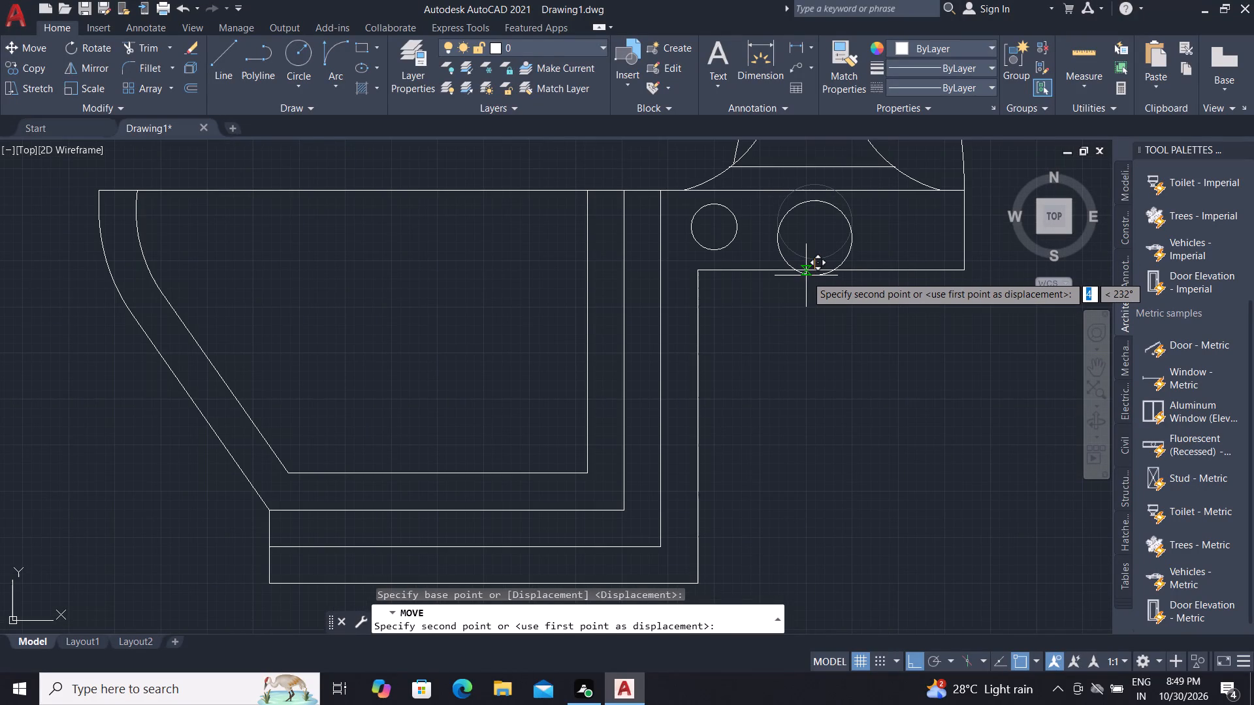
key("F8")
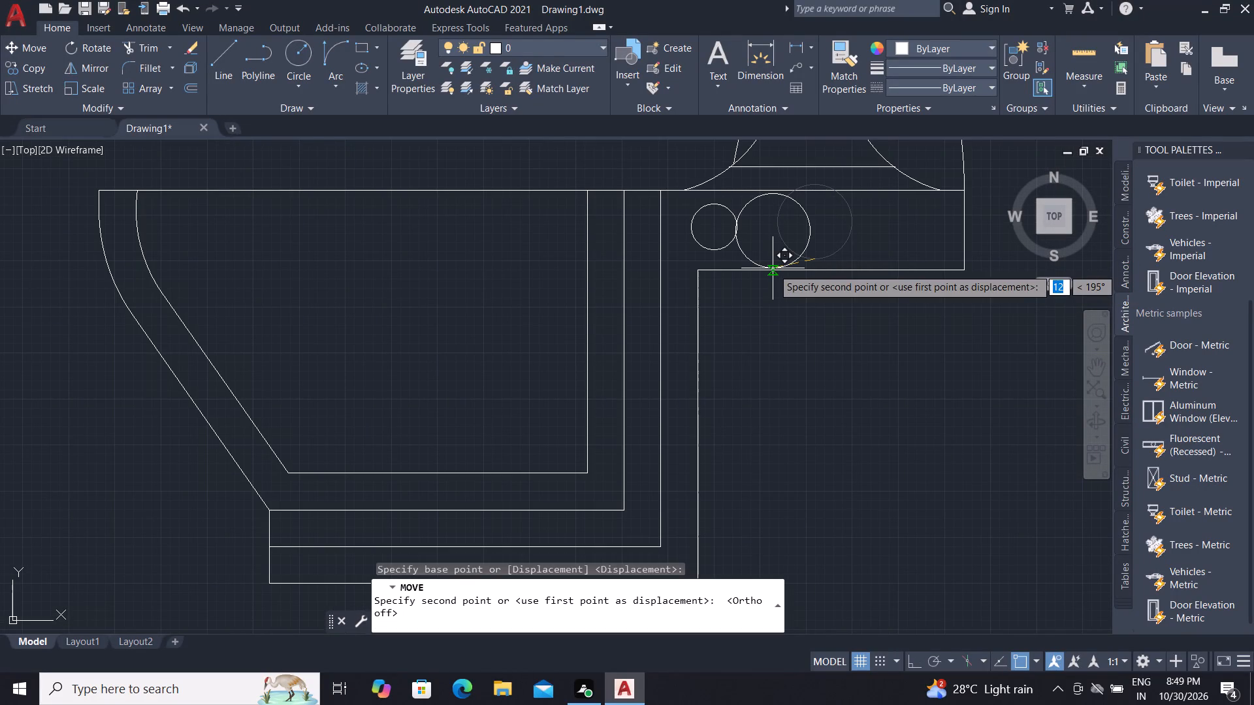
left_click(823, 266)
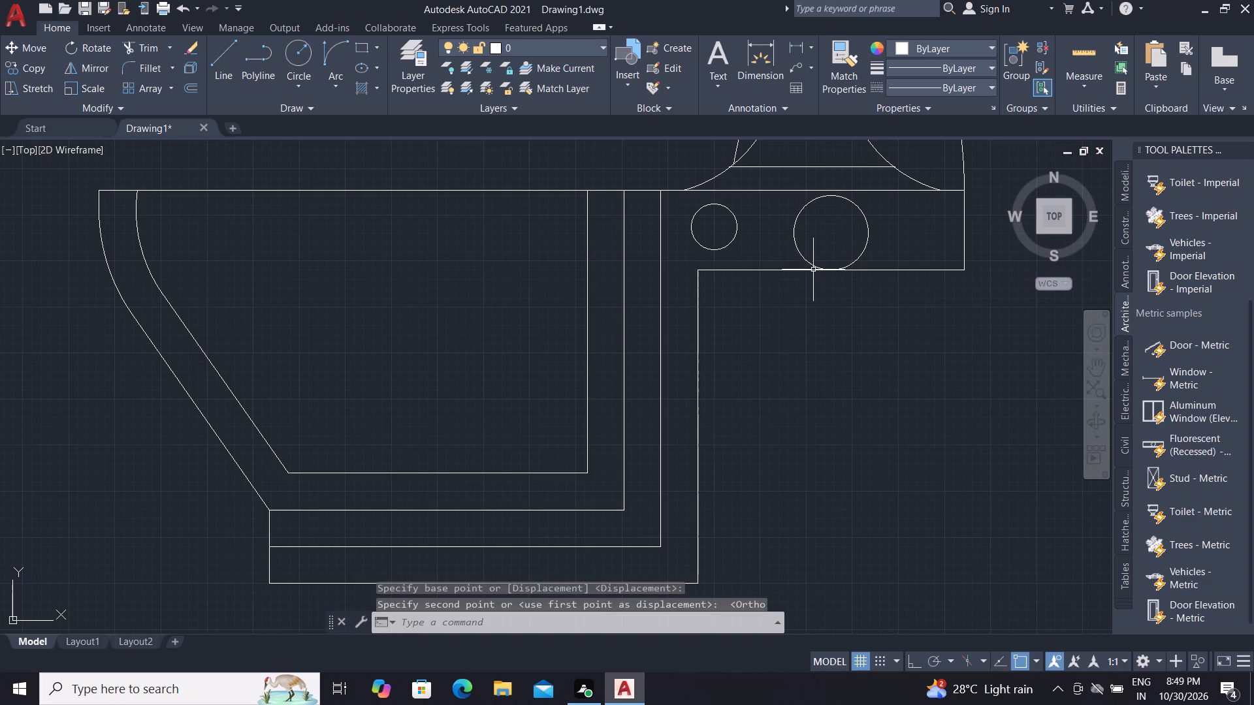
Copy the small circle horizontally across to the outer end of the ledge, beyond the larger circle.
left_click(720, 247)
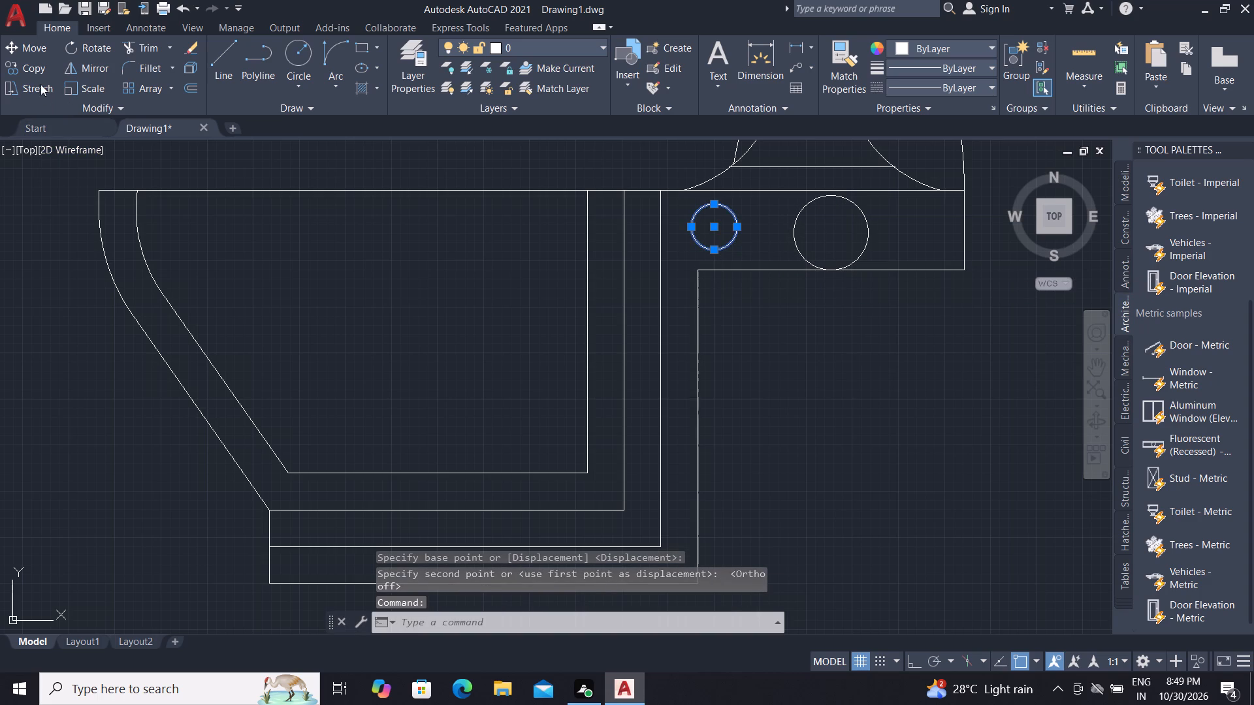
left_click(33, 69)
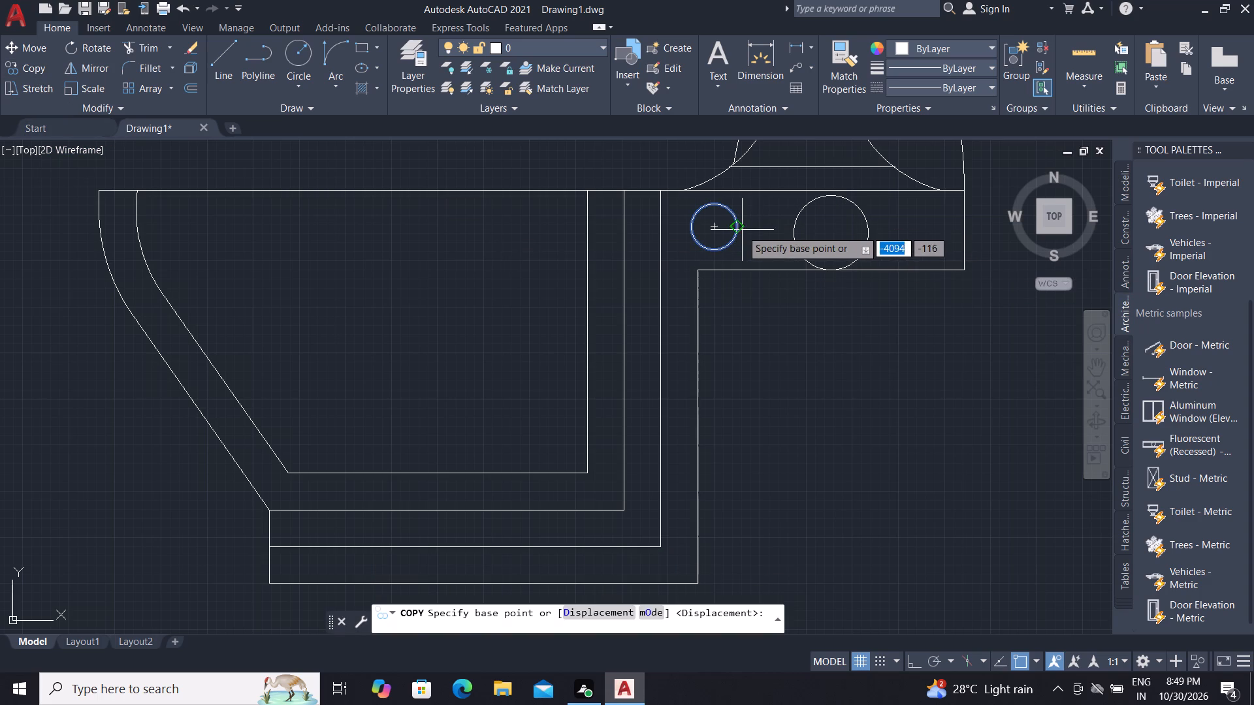
left_click(739, 230)
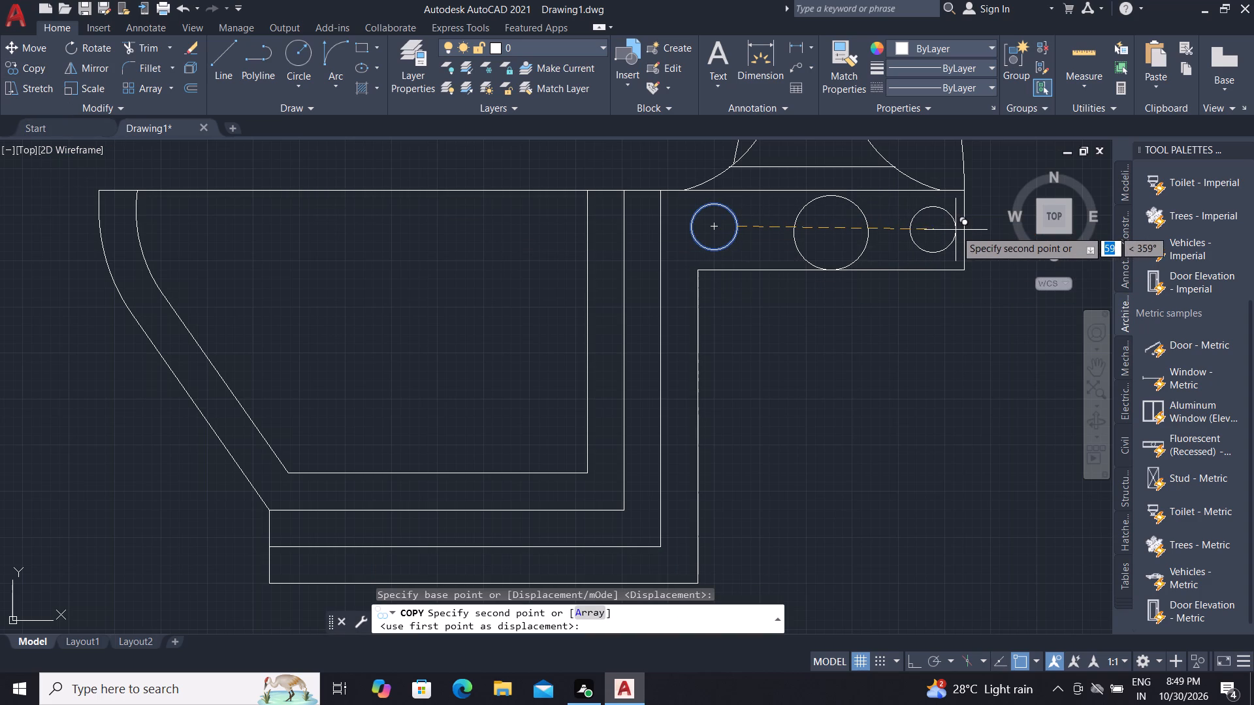
left_click(953, 227)
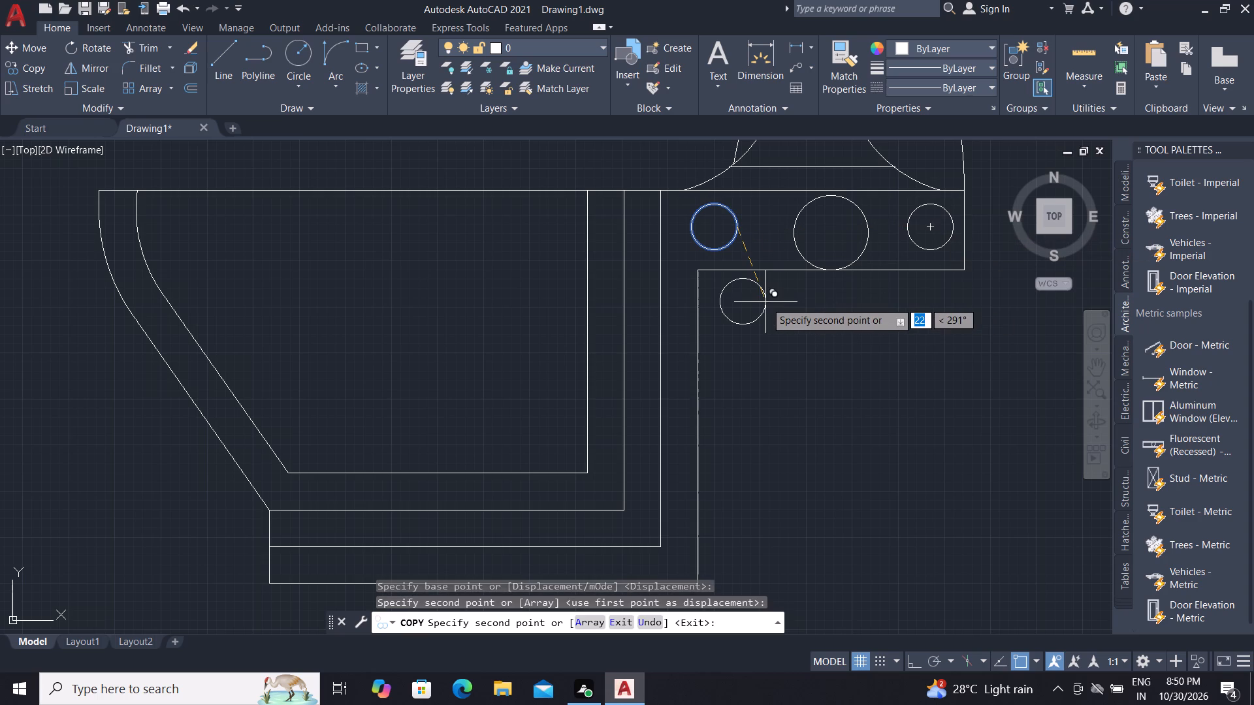
key("Escape")
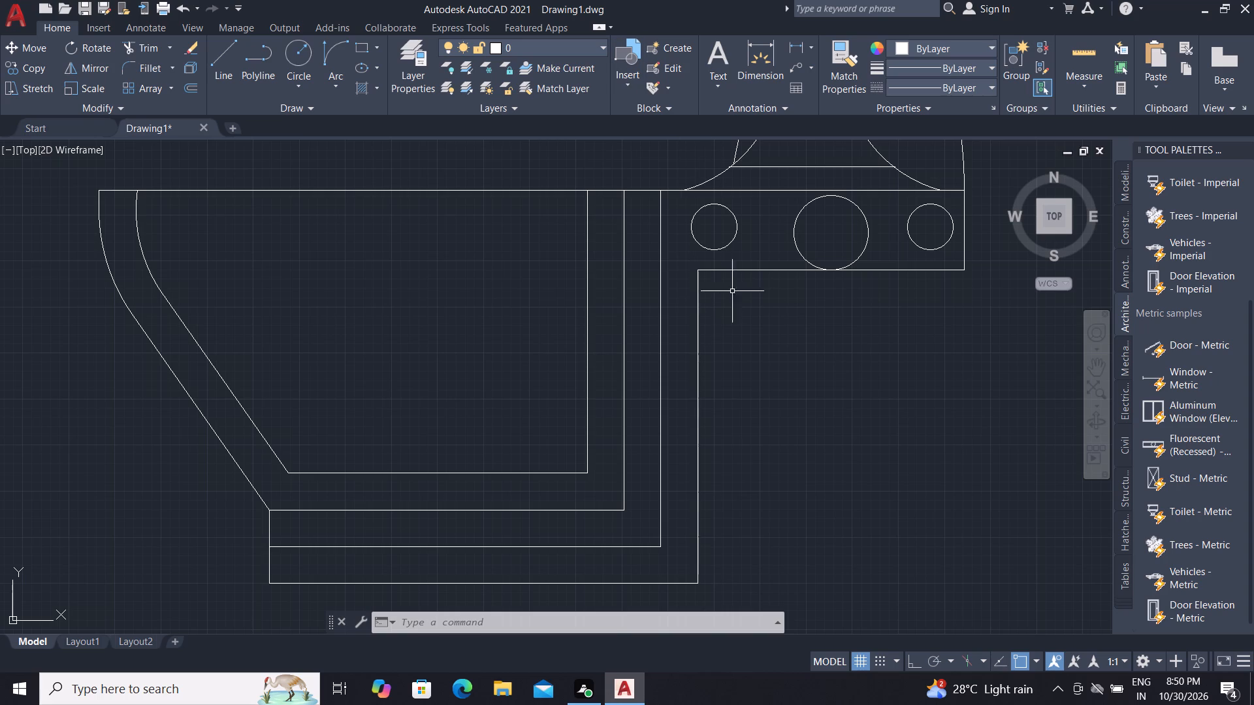
Draw a small rectangle hanging from the basin's outermost bottom line as the outlet stub.
scroll(716, 247, "down", 1)
scroll(640, 396, "down", 1)
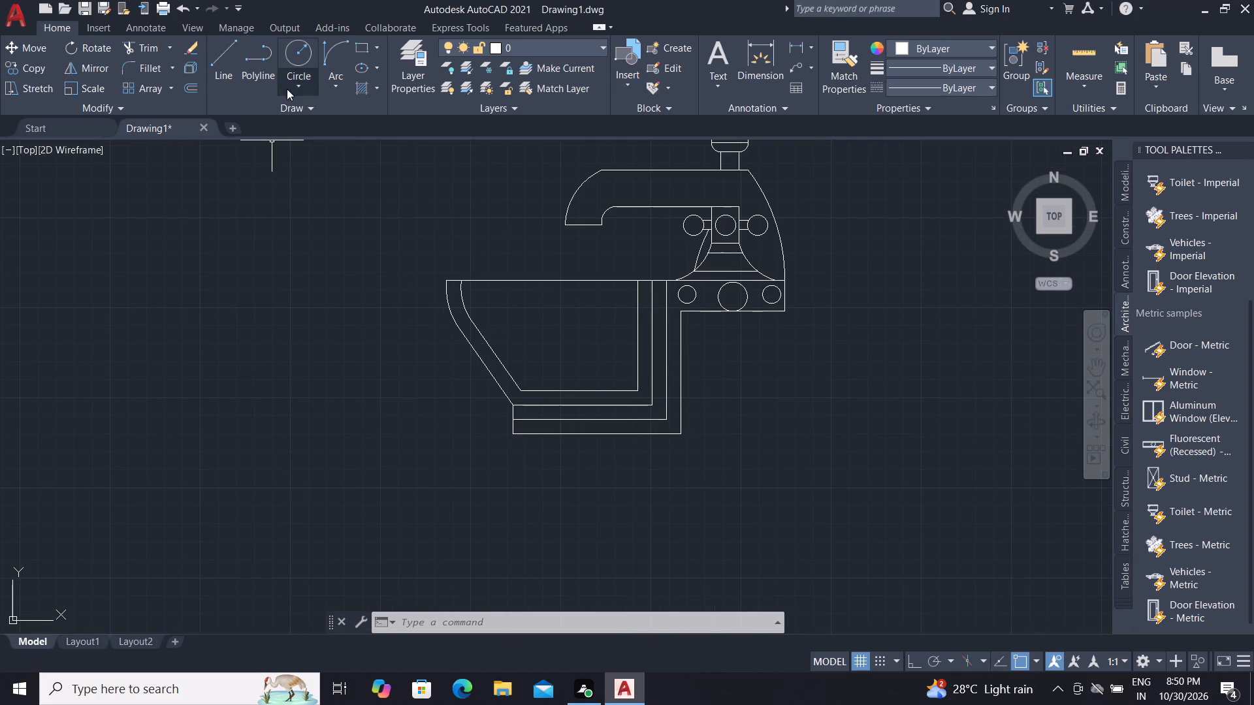
left_click(362, 50)
left_click(572, 437)
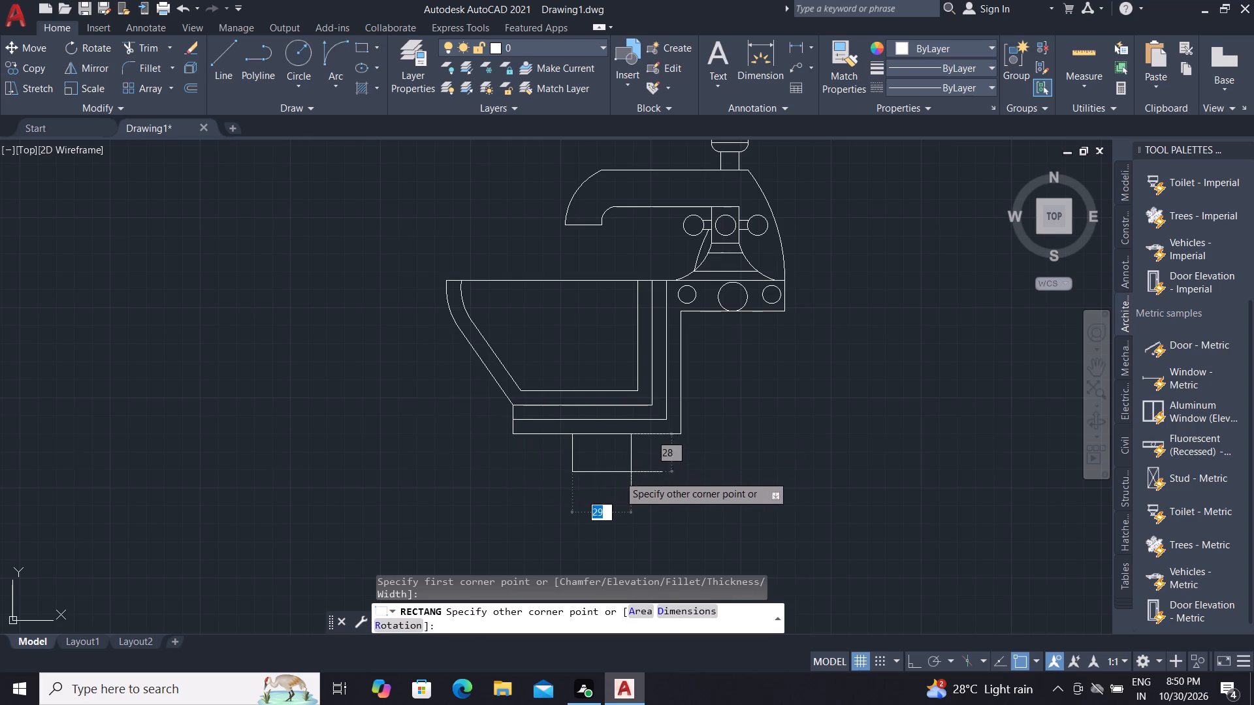
left_click(622, 475)
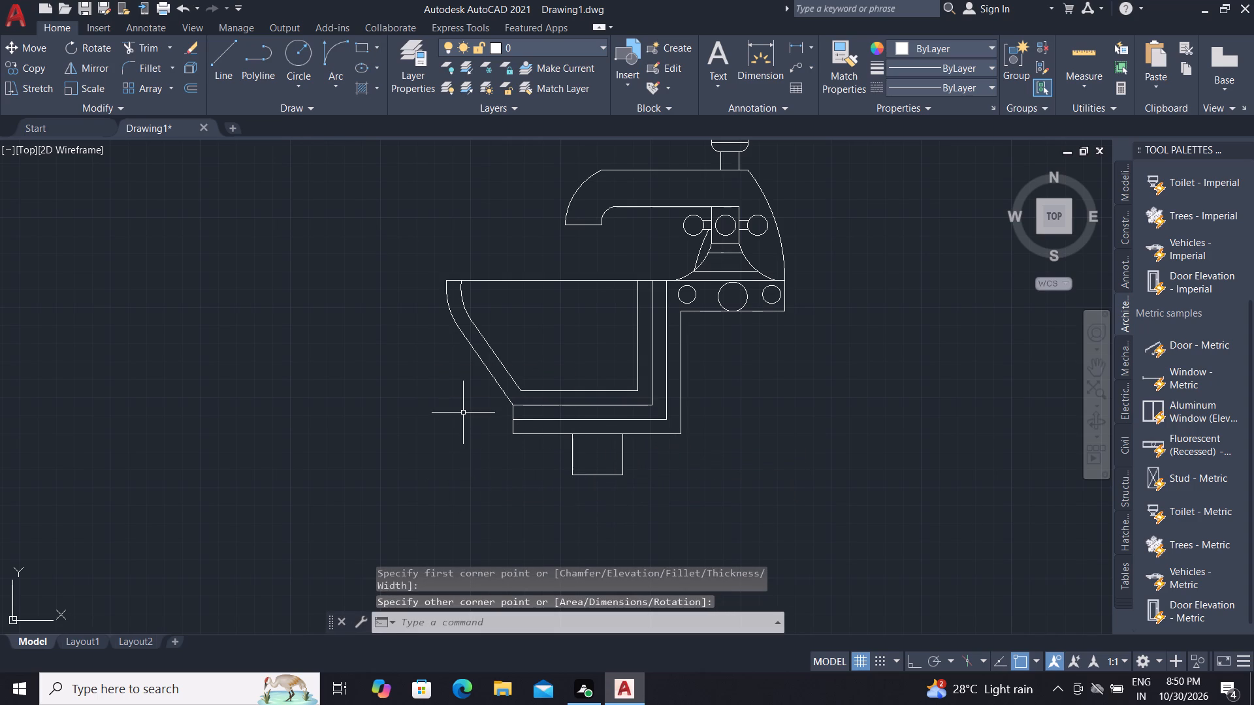
Trim away the bottom edge of the outlet rectangle, leaving its two vertical sides.
type("TR")
key("space")
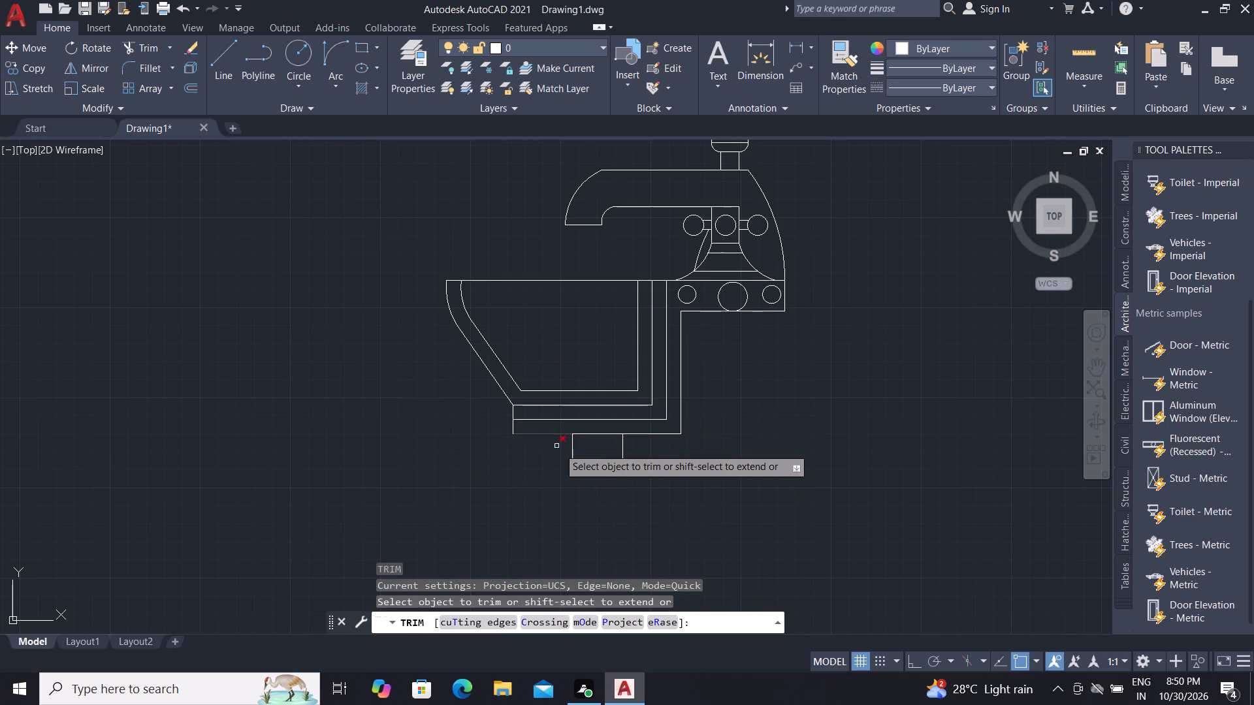
left_click(590, 474)
key("Escape")
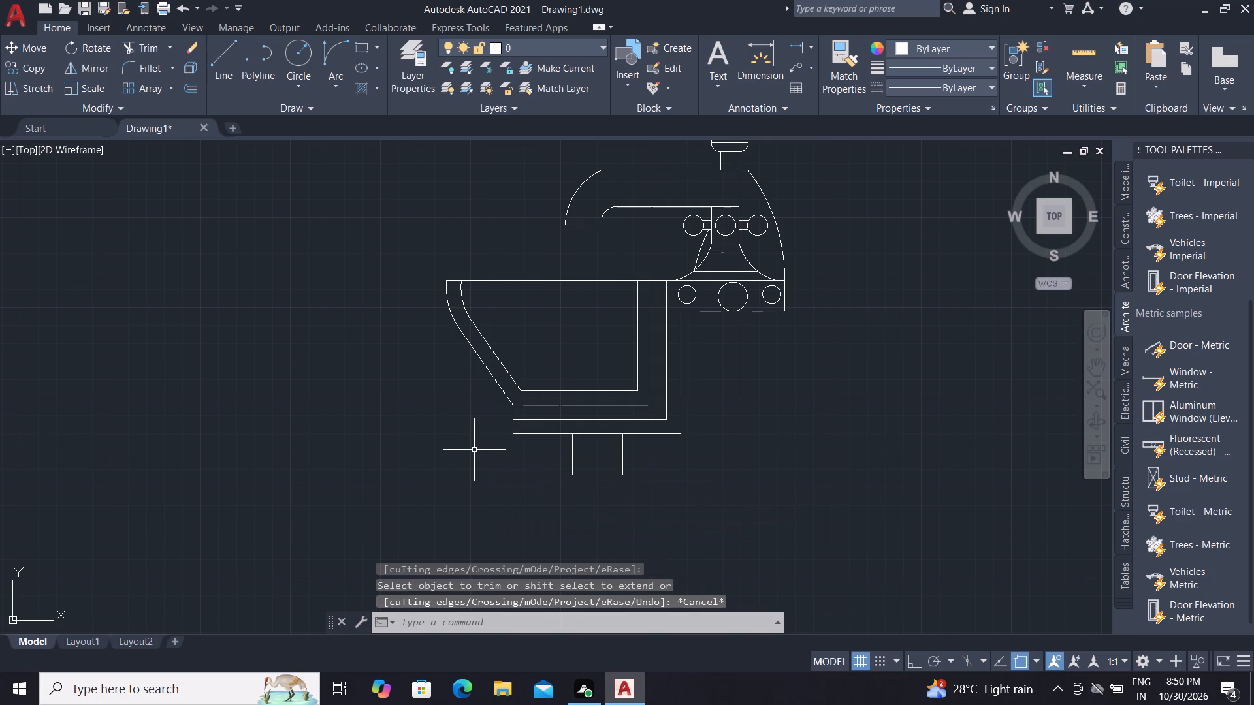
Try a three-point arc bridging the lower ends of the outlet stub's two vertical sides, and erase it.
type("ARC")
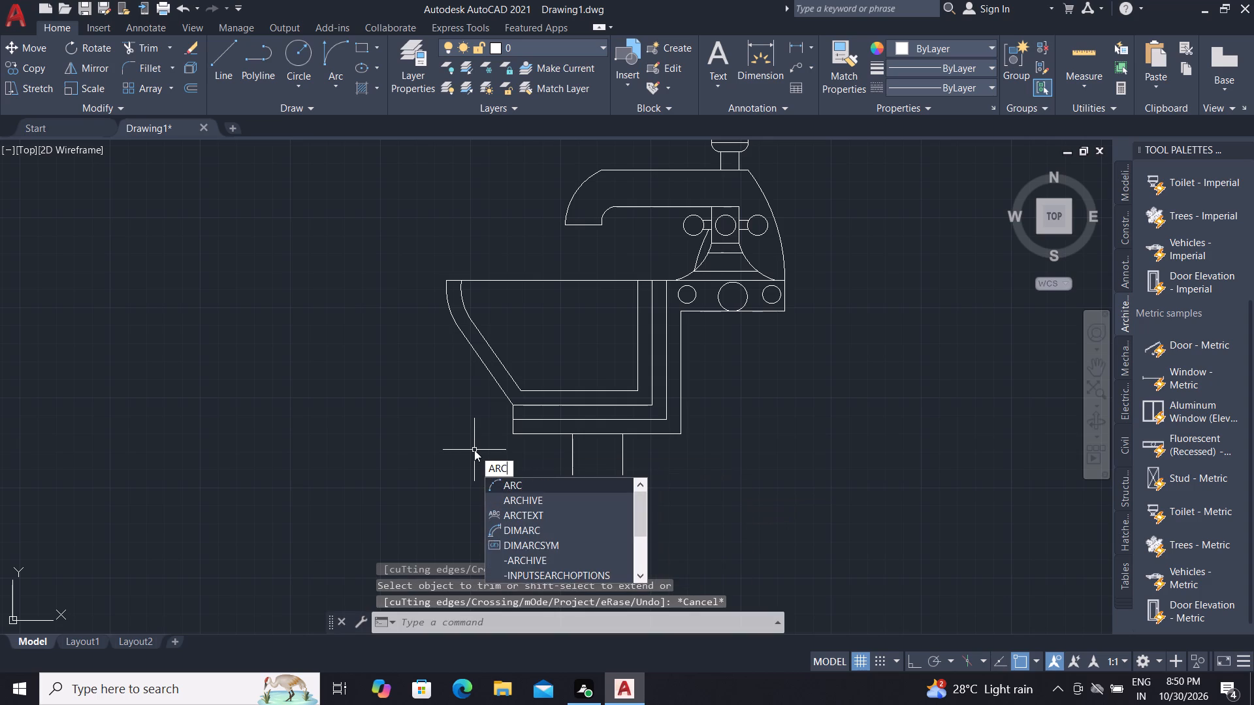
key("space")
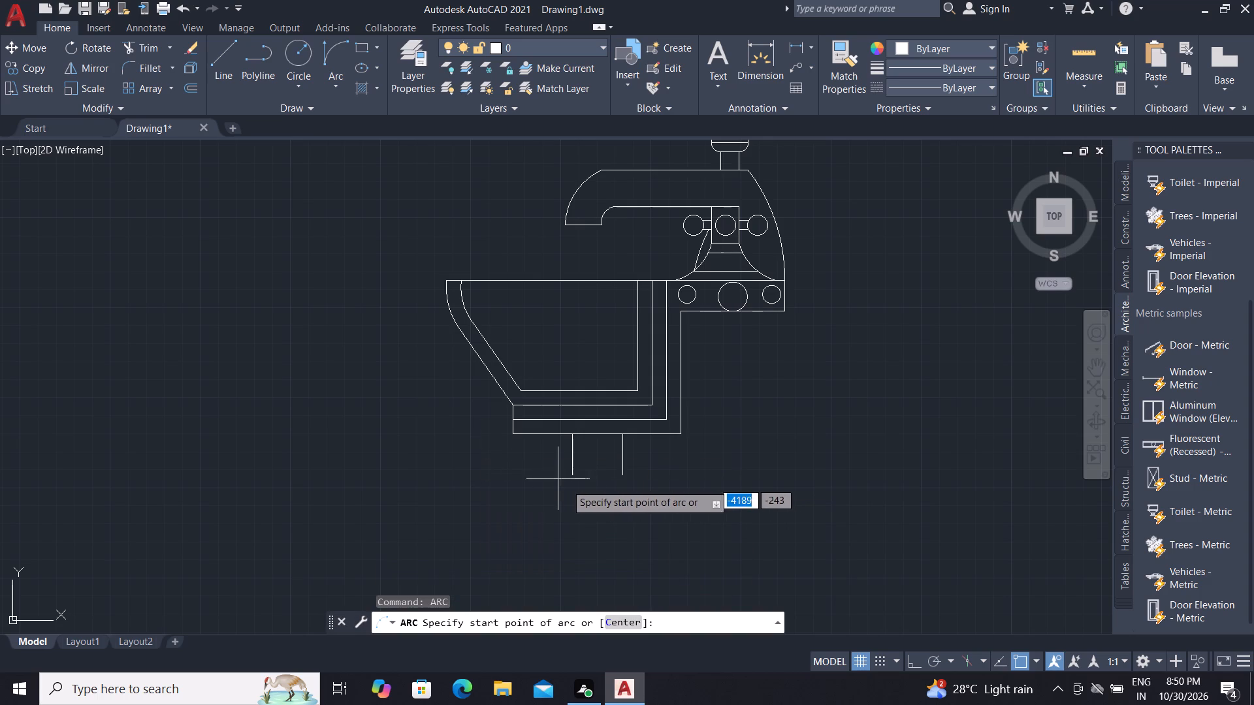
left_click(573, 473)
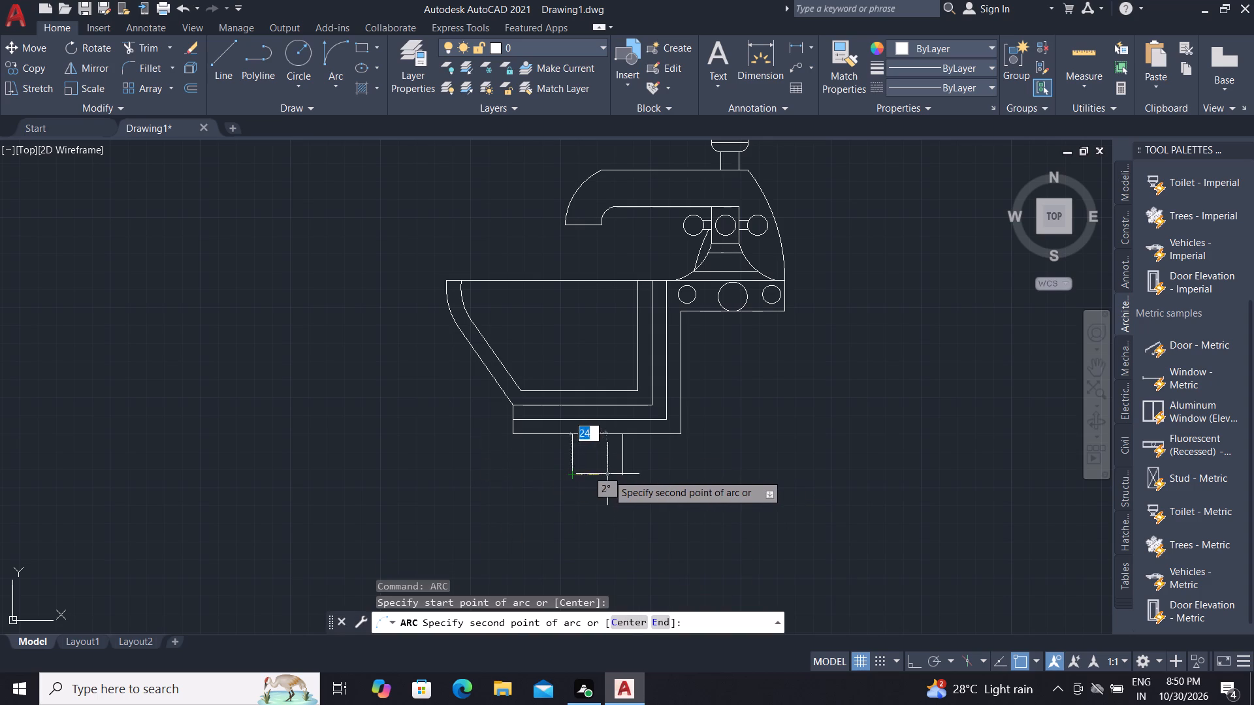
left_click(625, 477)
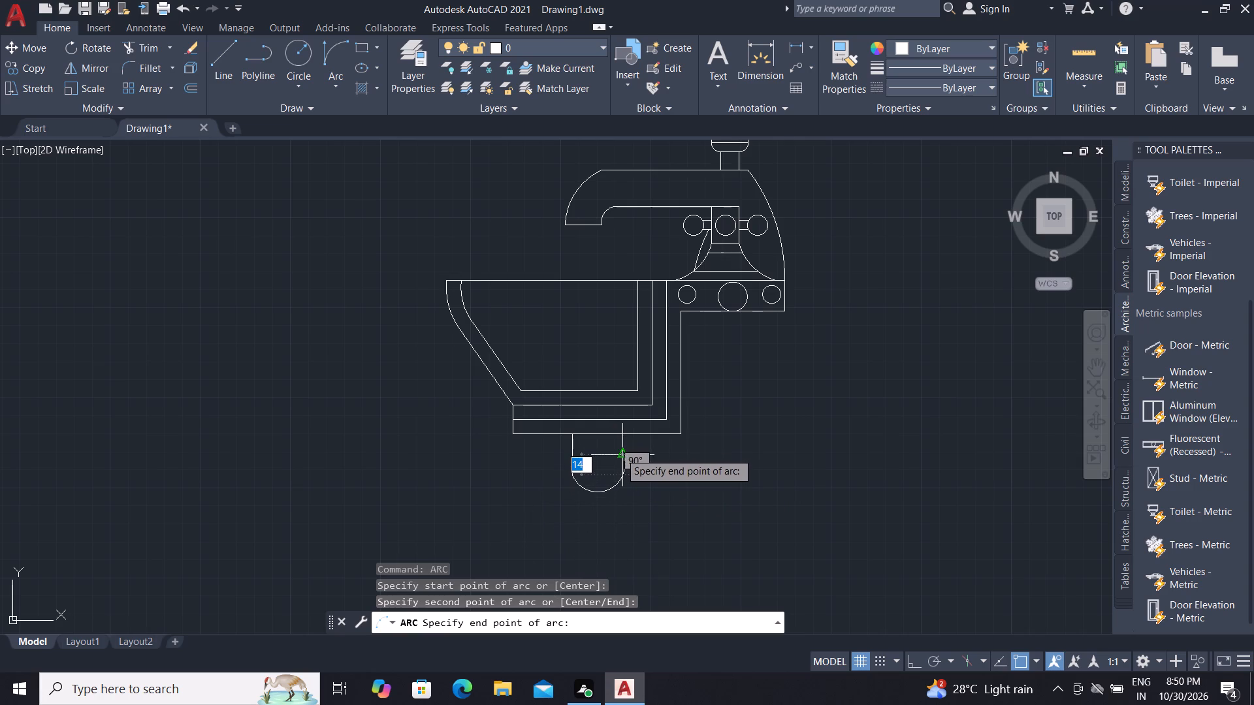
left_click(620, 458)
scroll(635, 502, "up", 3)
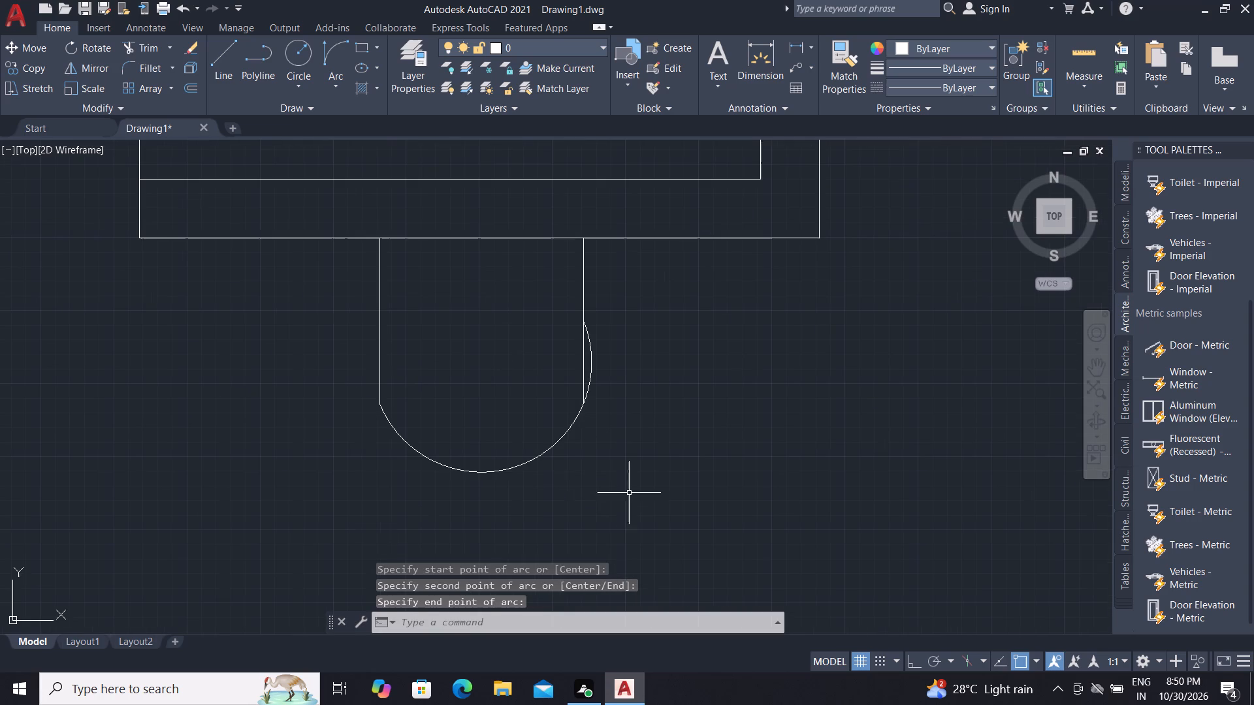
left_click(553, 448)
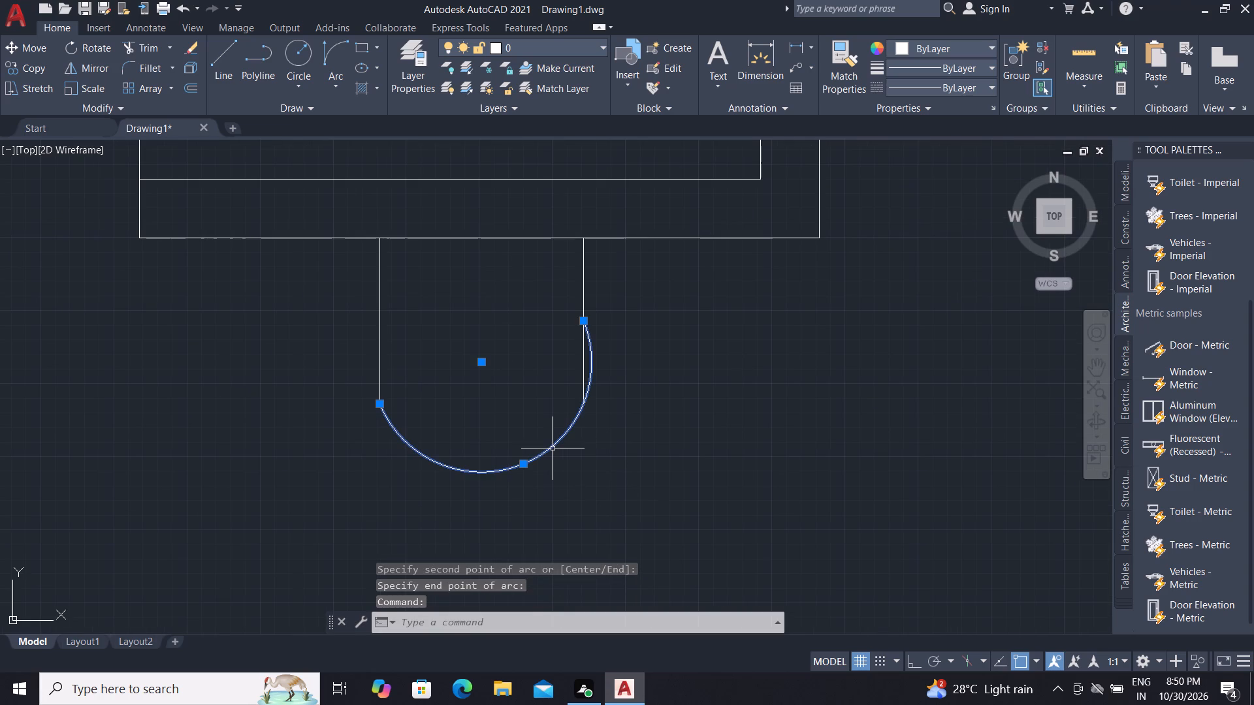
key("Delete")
Draw a three-point arc from the outlet's left side end through the right side's lower end, finishing at the right side's midpoint.
type("ARC")
key("space")
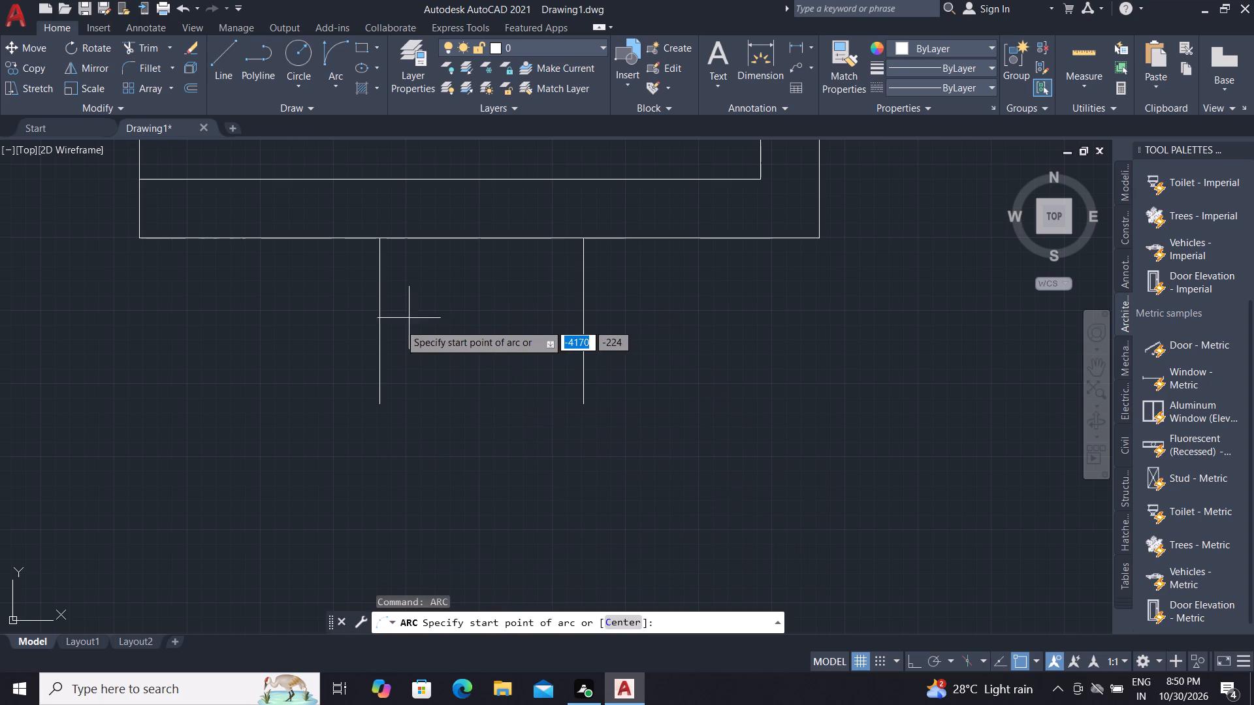
left_click(379, 401)
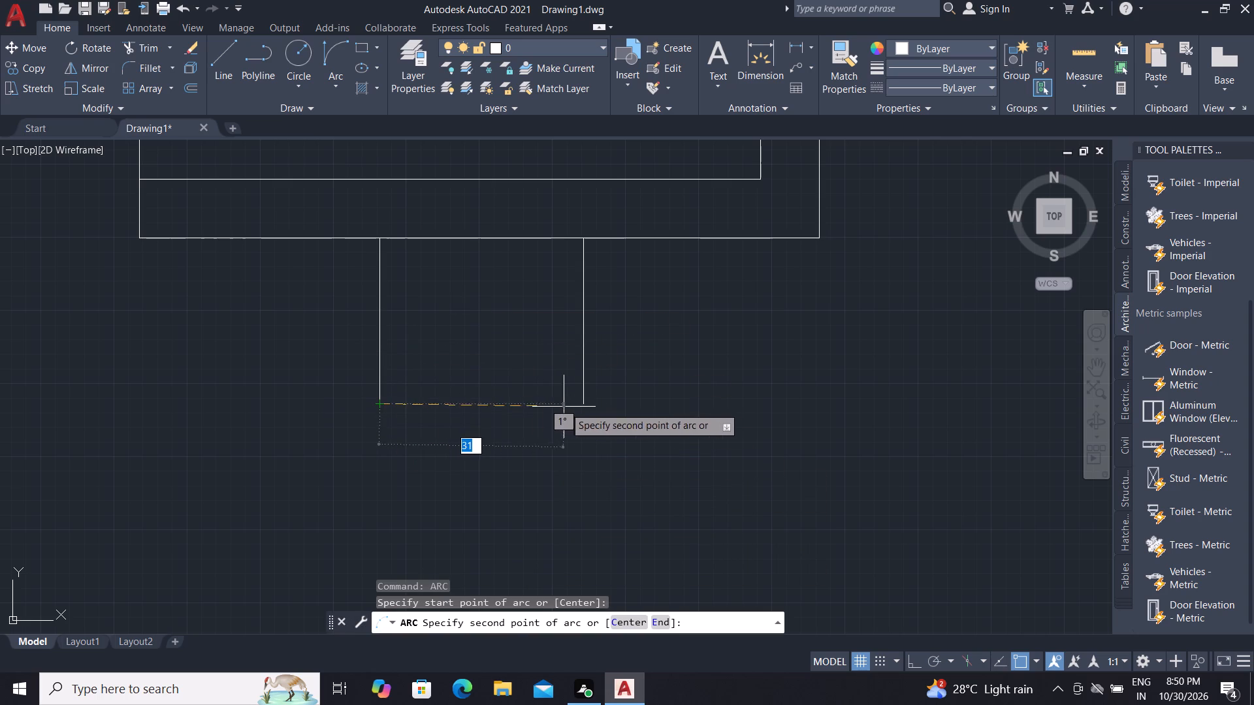
left_click(585, 407)
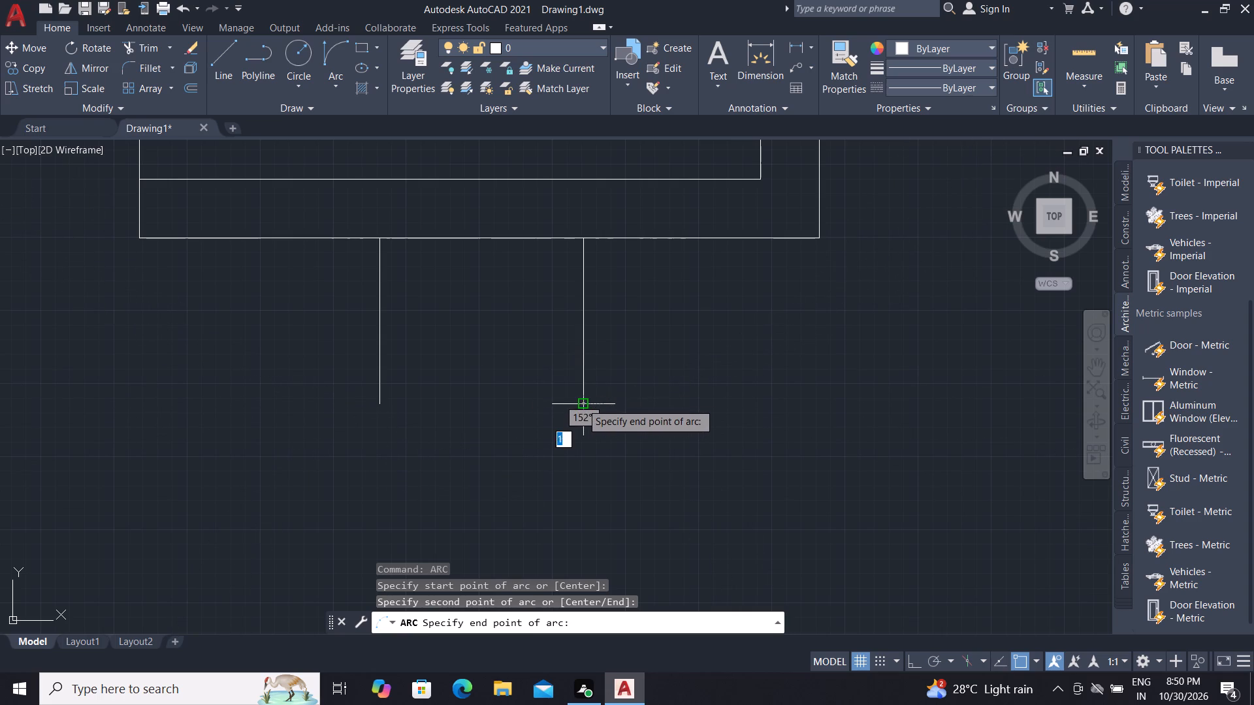
scroll(550, 411, "down", 2)
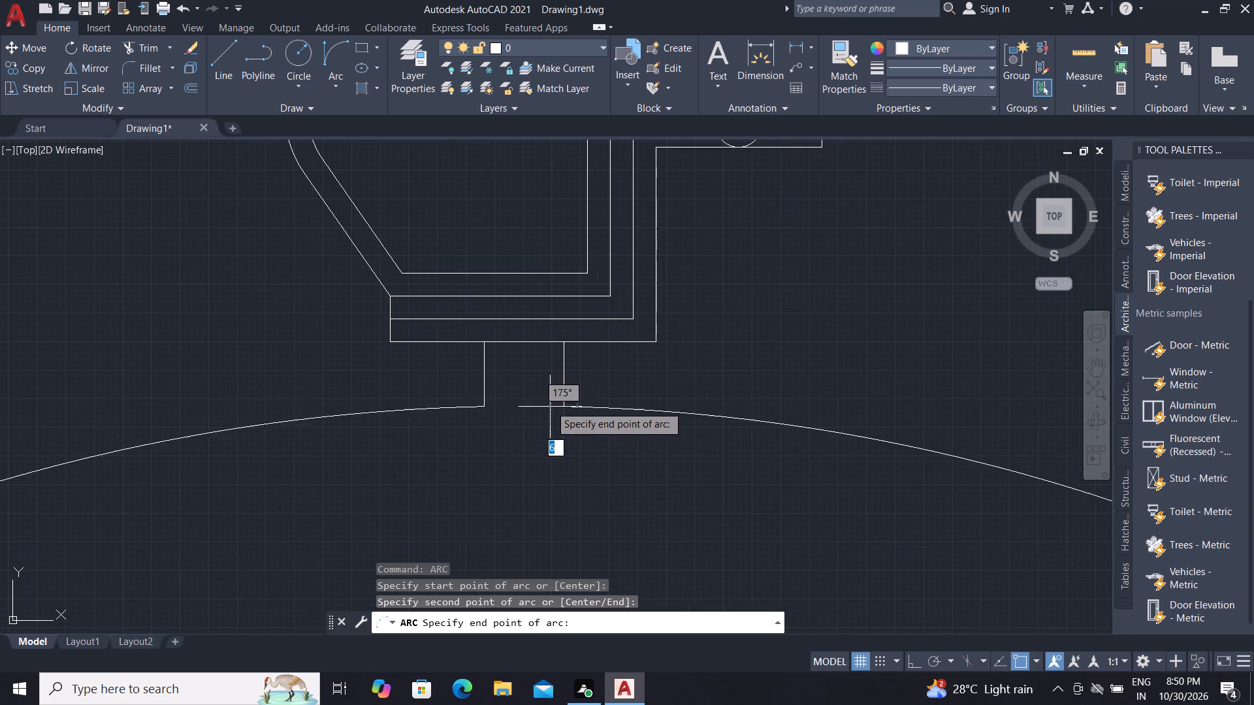
scroll(550, 405, "down", 3)
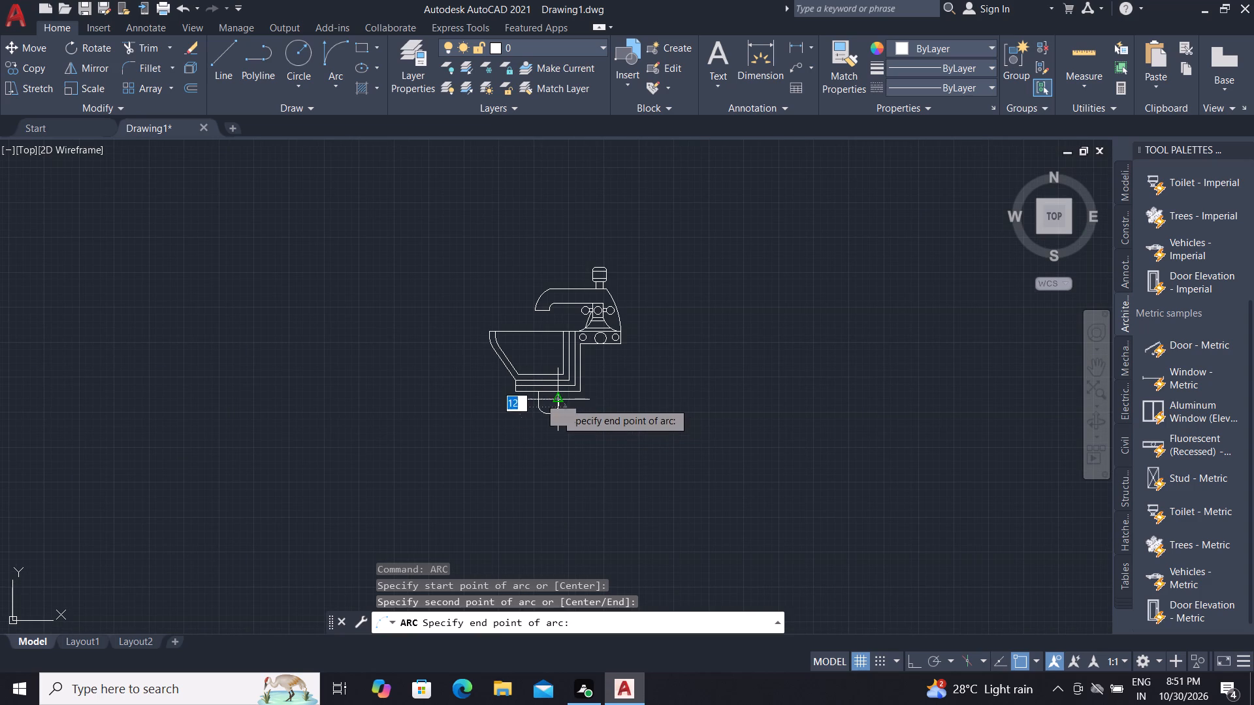
left_click(556, 398)
scroll(554, 408, "up", 6)
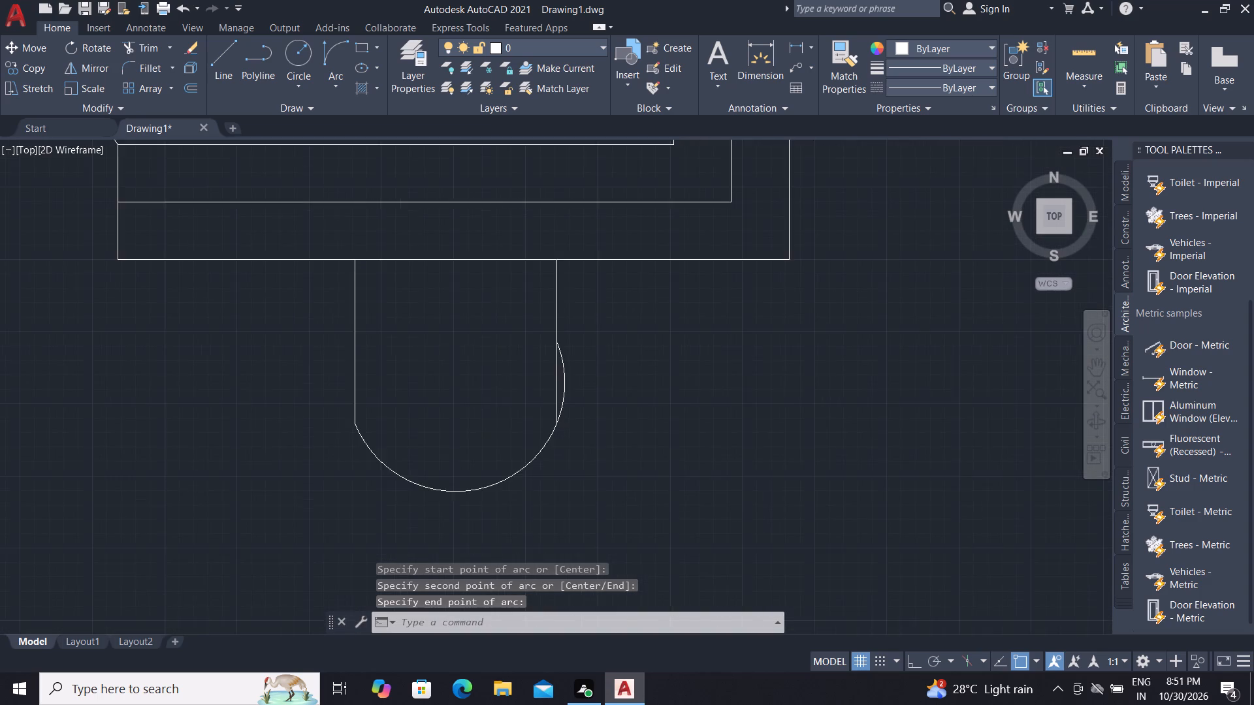
Trim away the part of the arc bulging outside the outlet's right side, leaving a rounded bottom.
type("TR")
key("space")
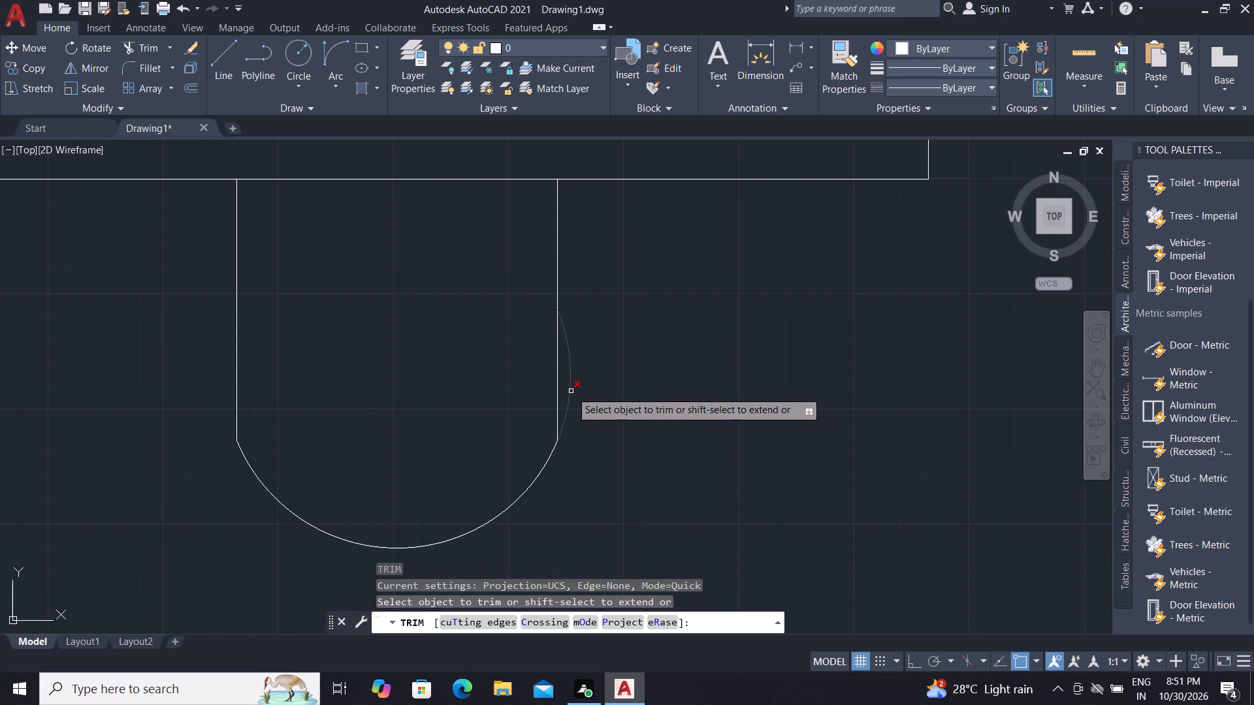
left_click(571, 391)
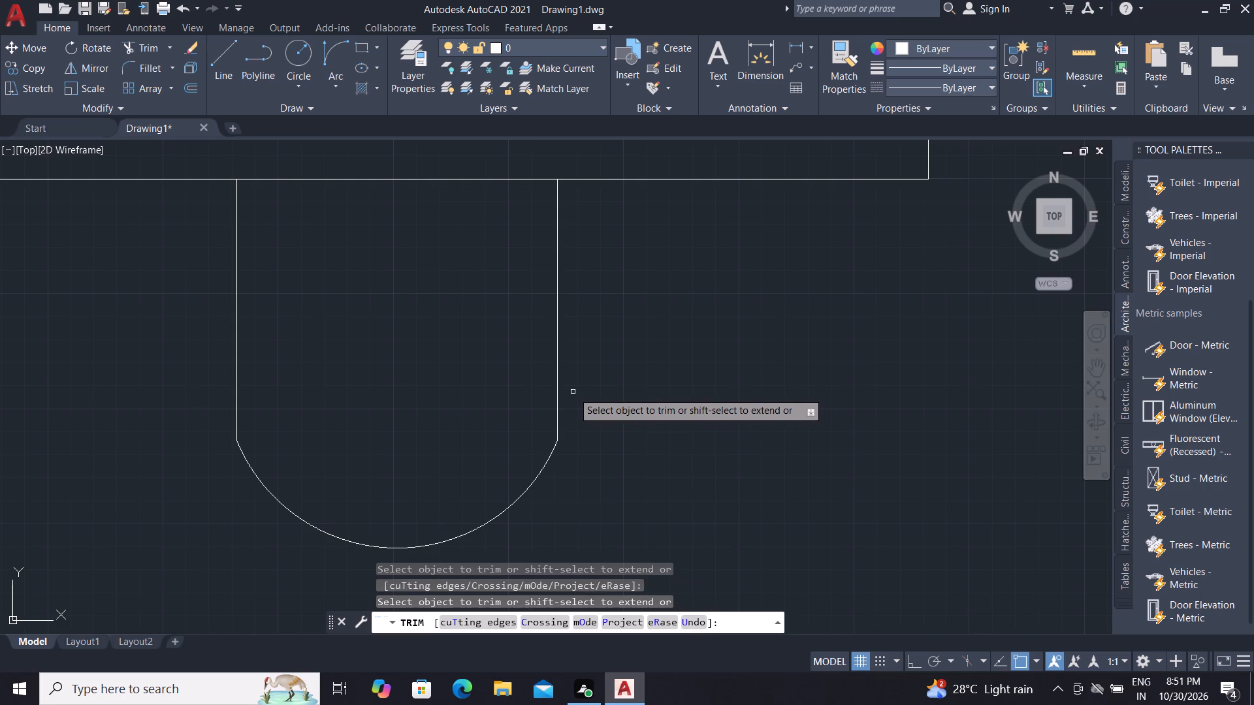
scroll(589, 388, "down", 2)
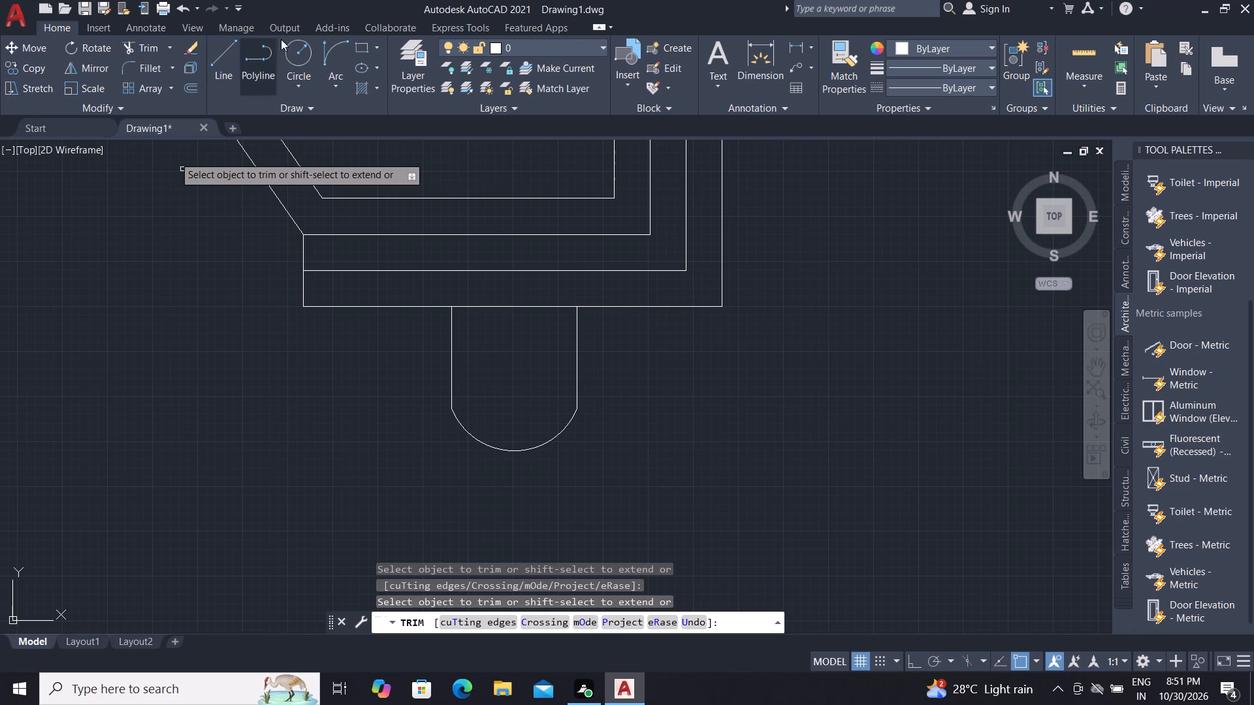
Draw a pipe rectangle about 21 by 40 units, hanging down from the outlet's rounded bottom.
left_click(365, 41)
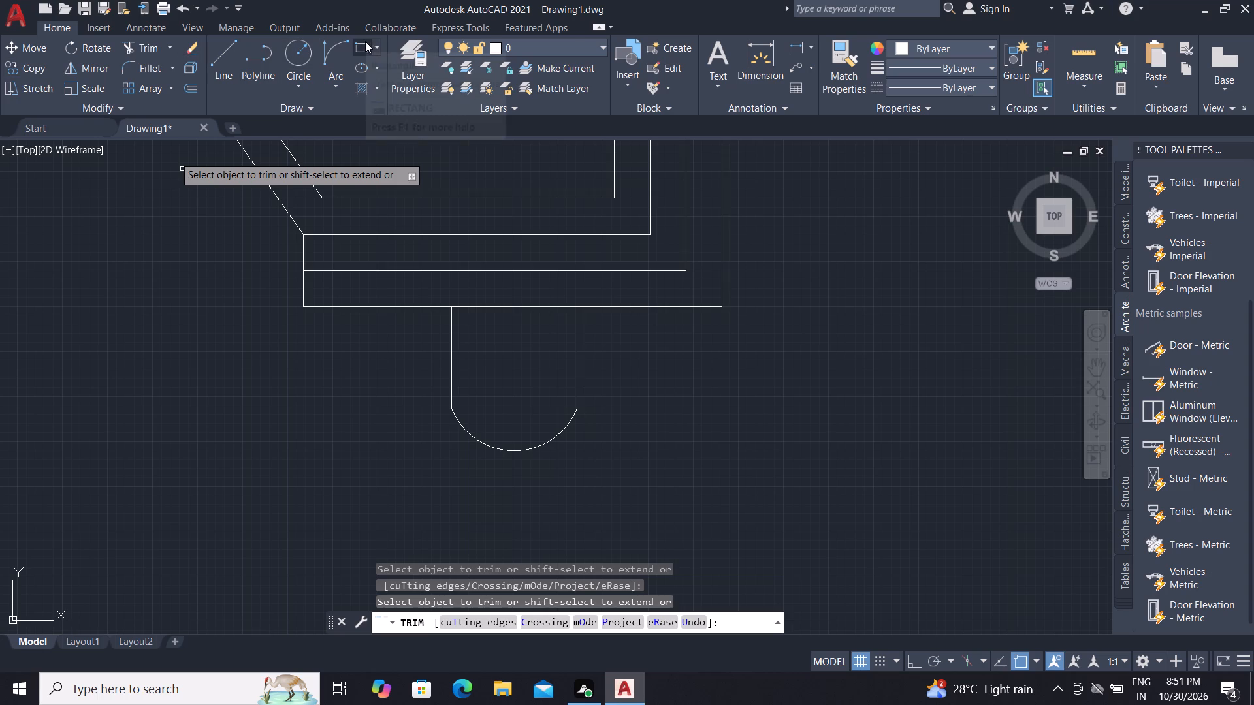
left_click(475, 439)
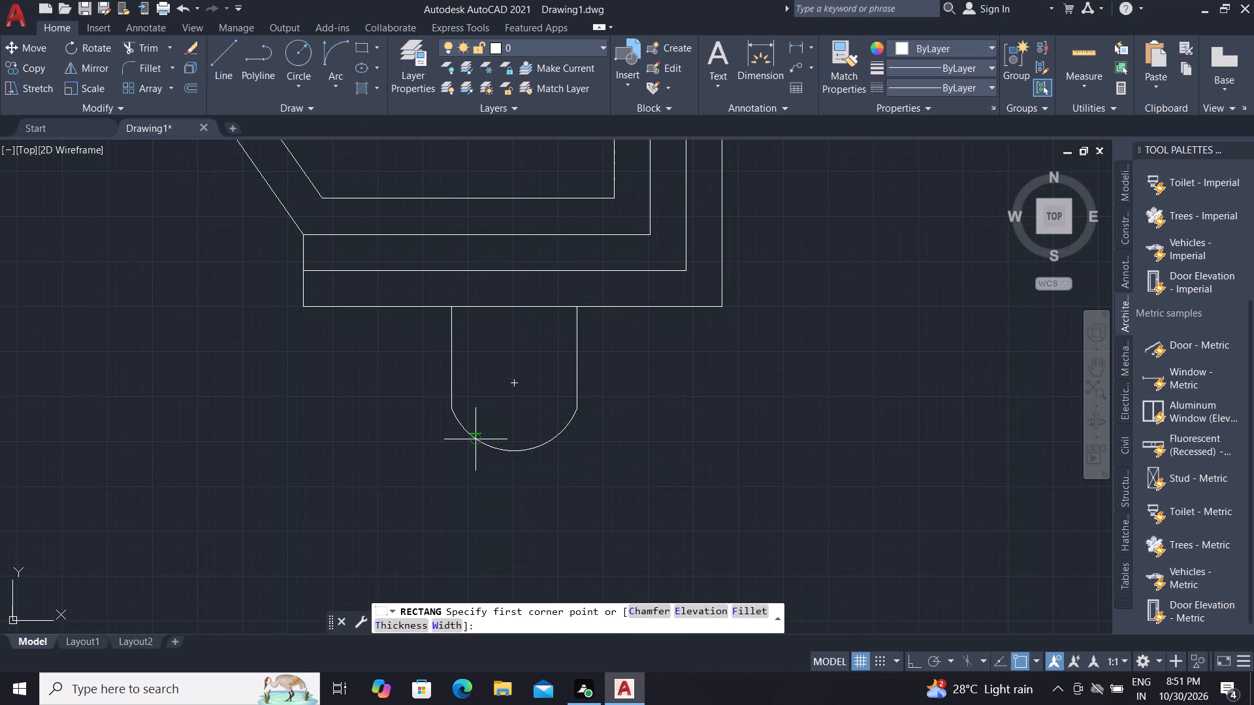
scroll(477, 424, "down", 2)
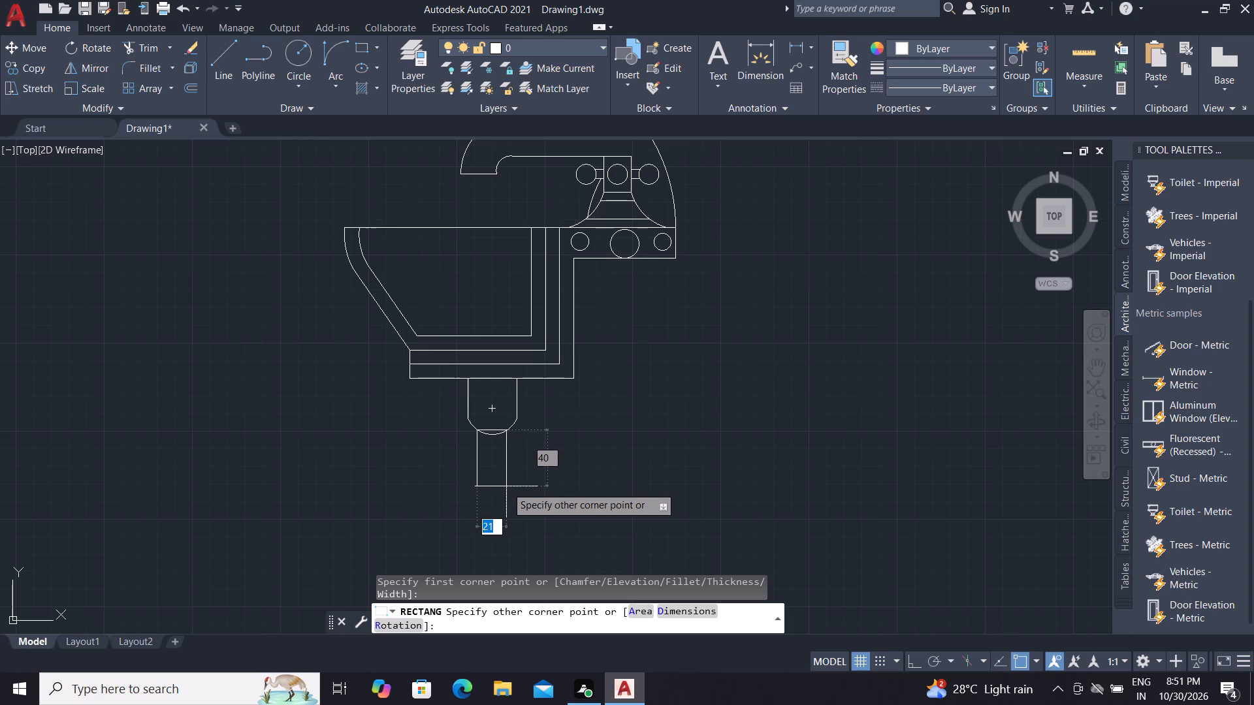
left_click(506, 486)
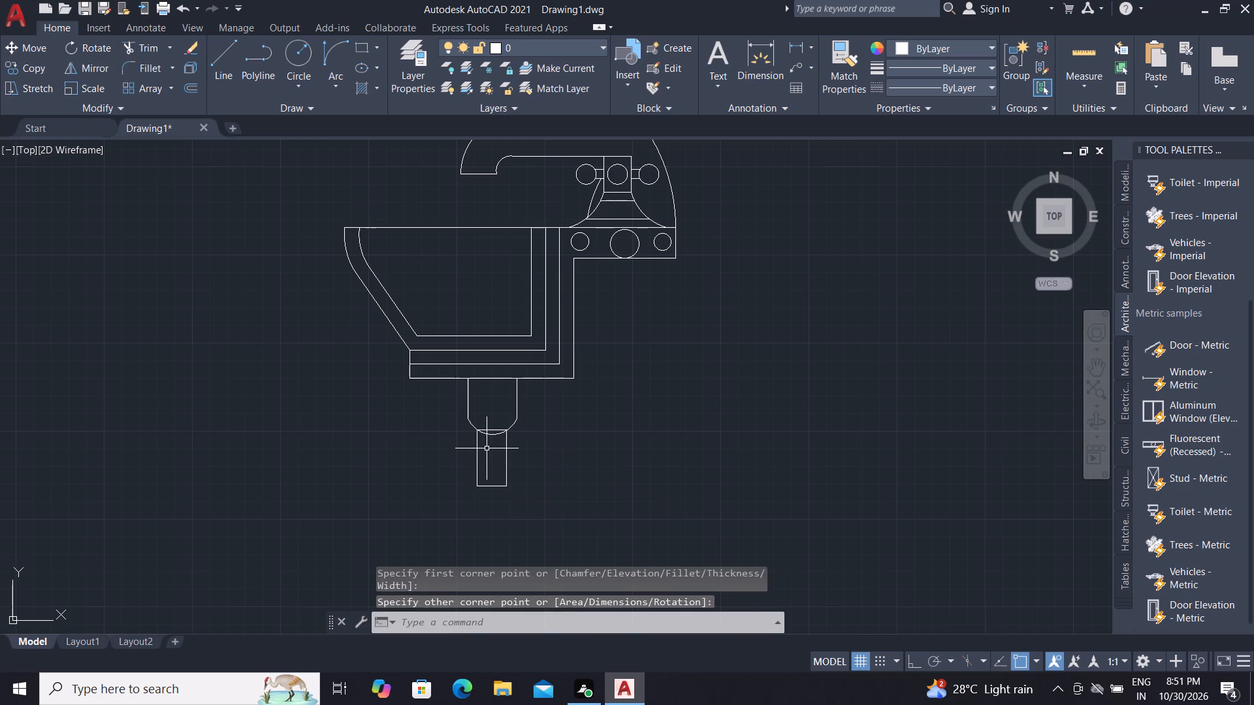
Trim away the pipe rectangle's top edge inside the rounded outlet.
type("TR")
key("space")
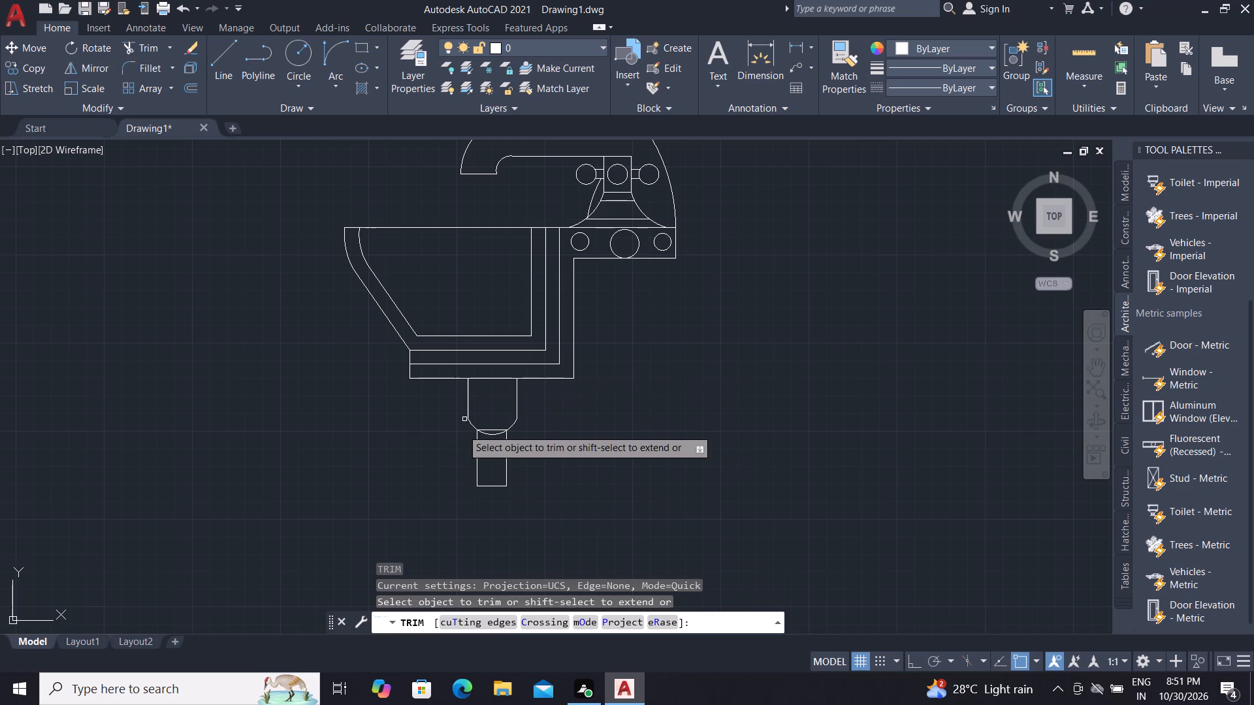
scroll(473, 448, "up", 1)
left_click(509, 420)
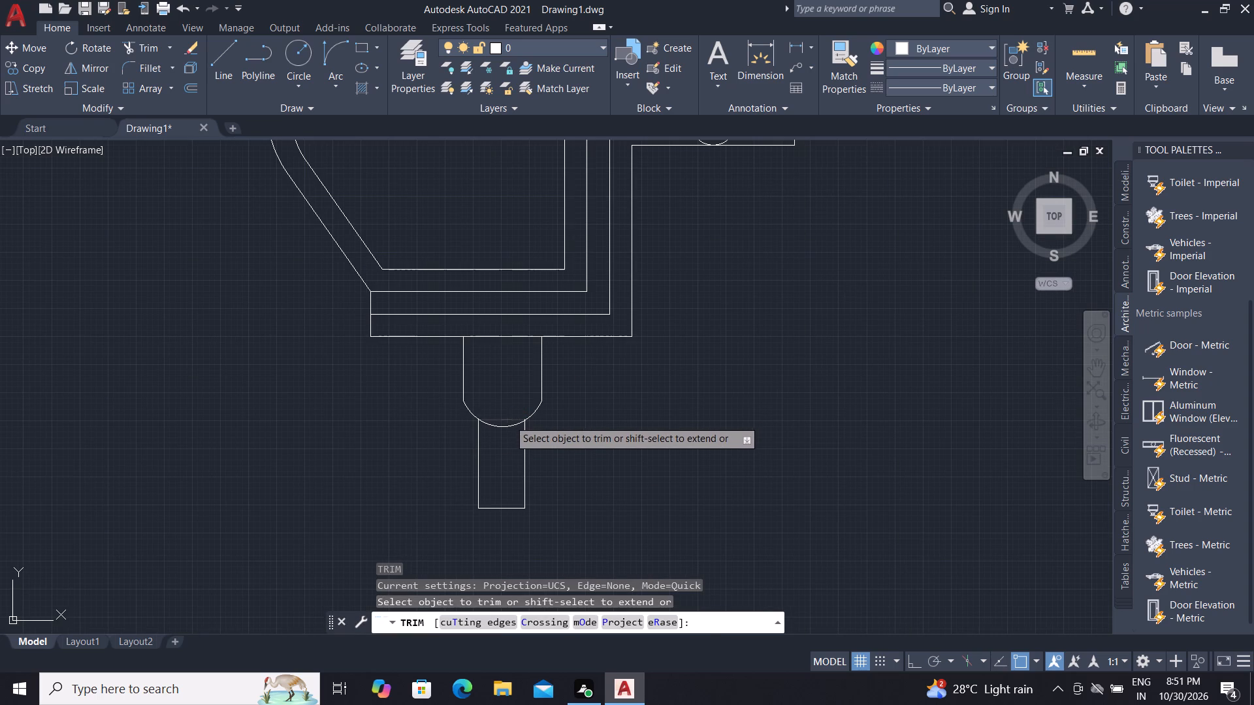
scroll(461, 477, "down", 1)
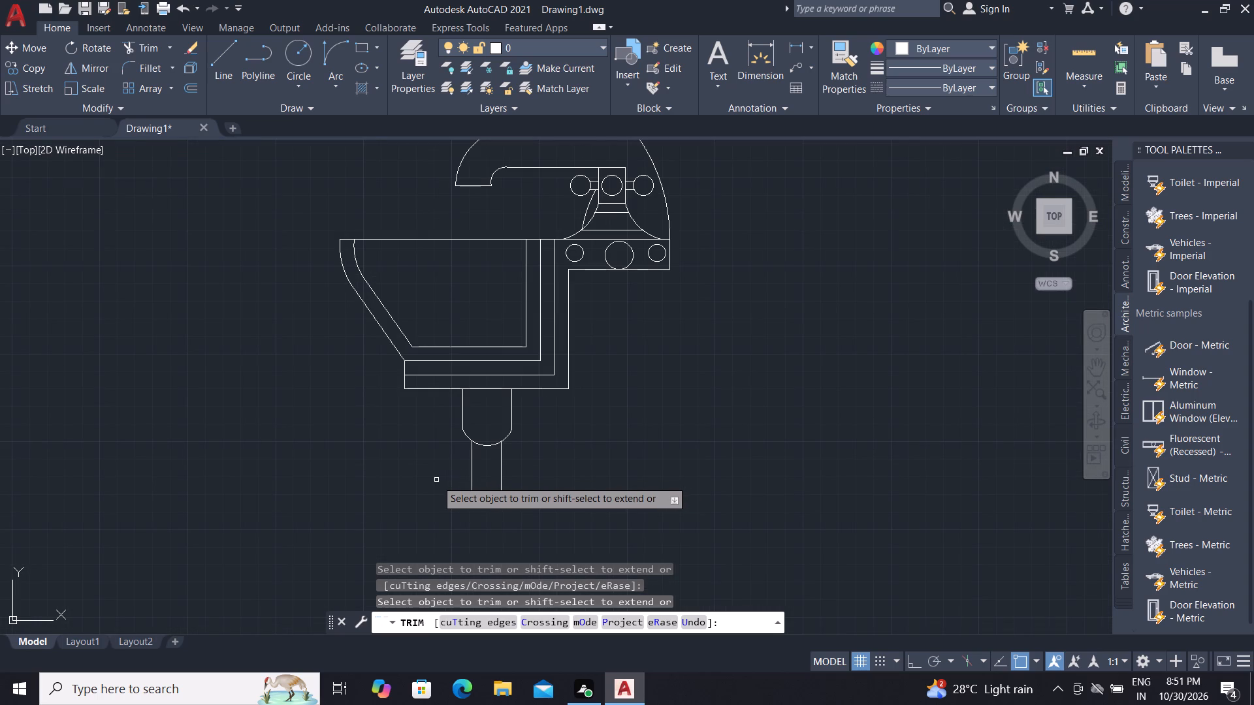
key("Escape")
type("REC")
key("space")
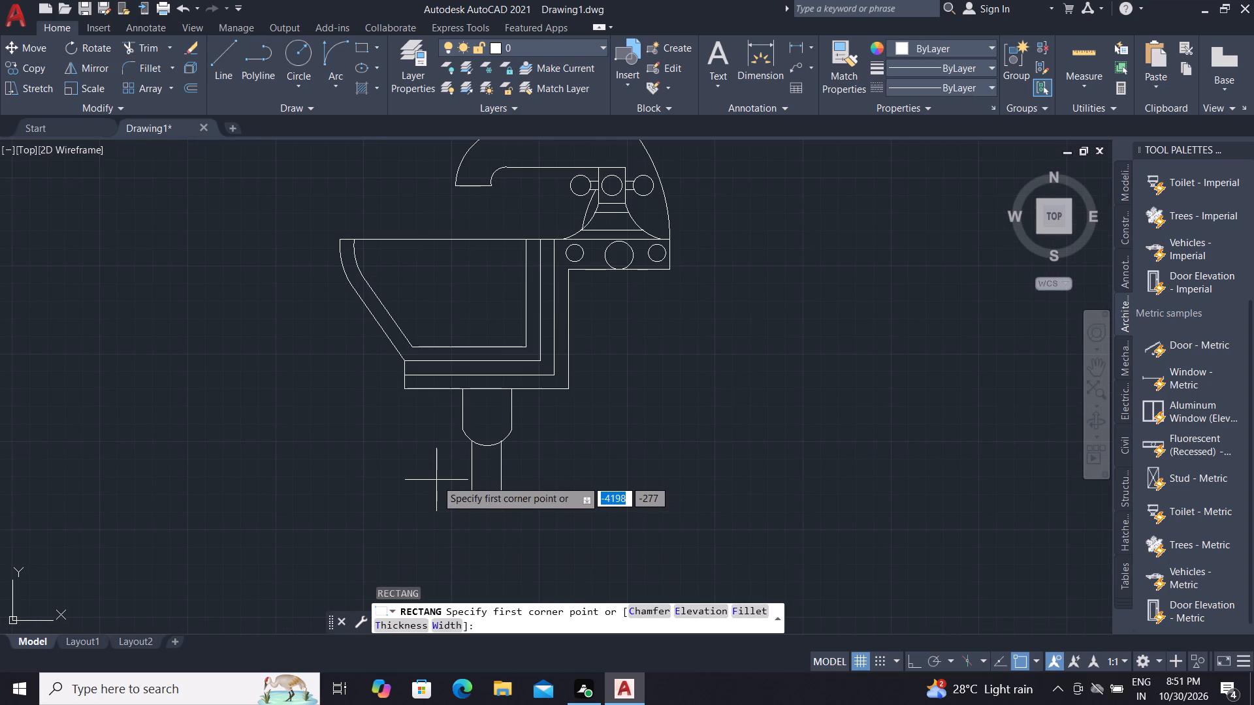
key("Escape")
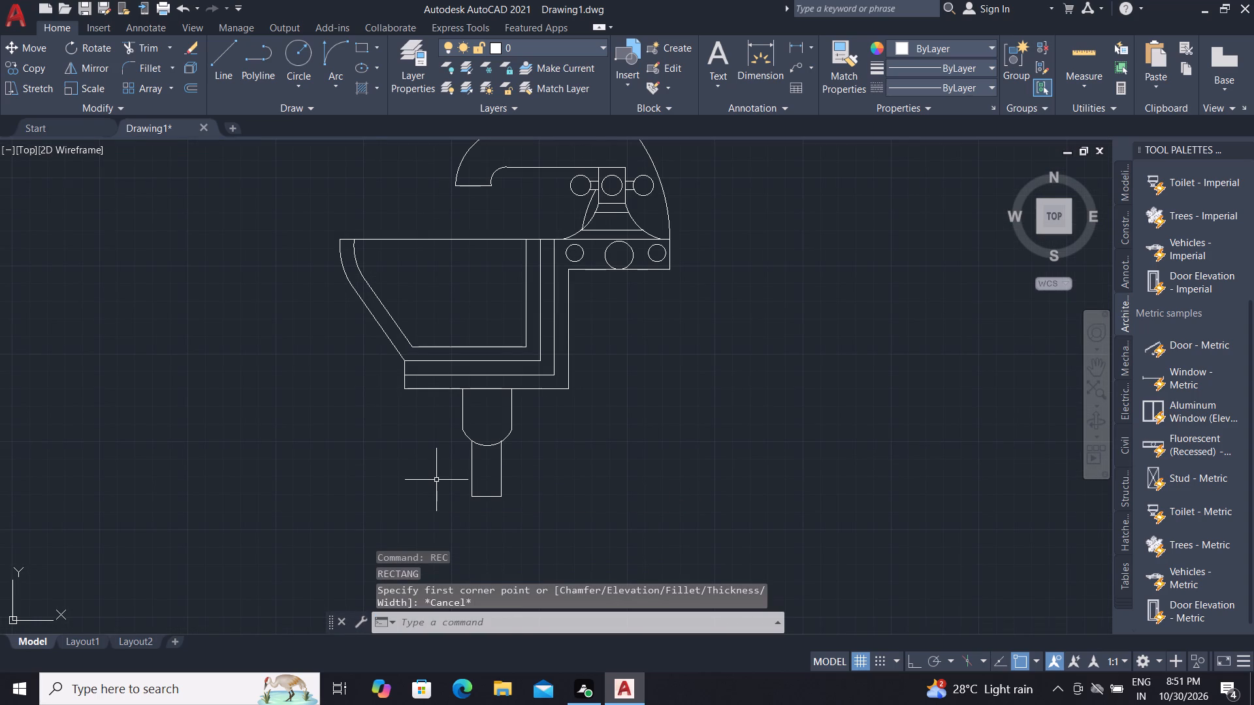
Draw a gently down-sloping line about 180 units long, from the midpoint of the pipe's right side out past the basin ledge.
type("L")
key("space")
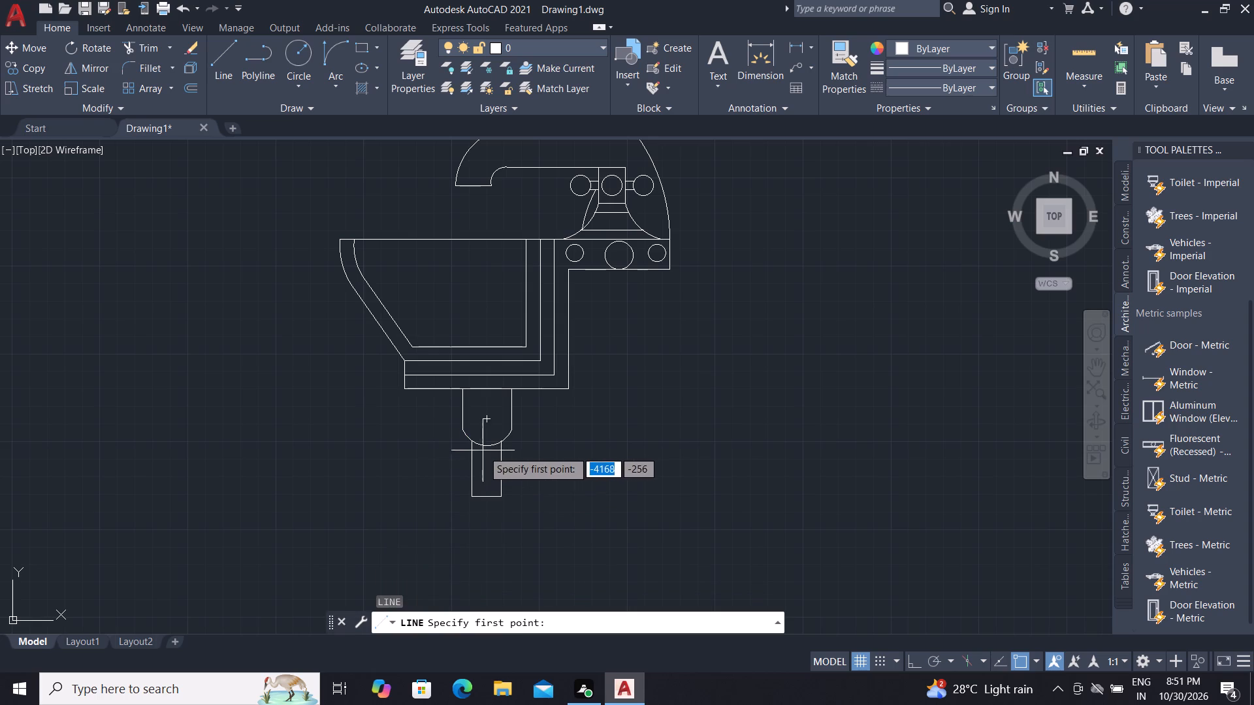
left_click(502, 469)
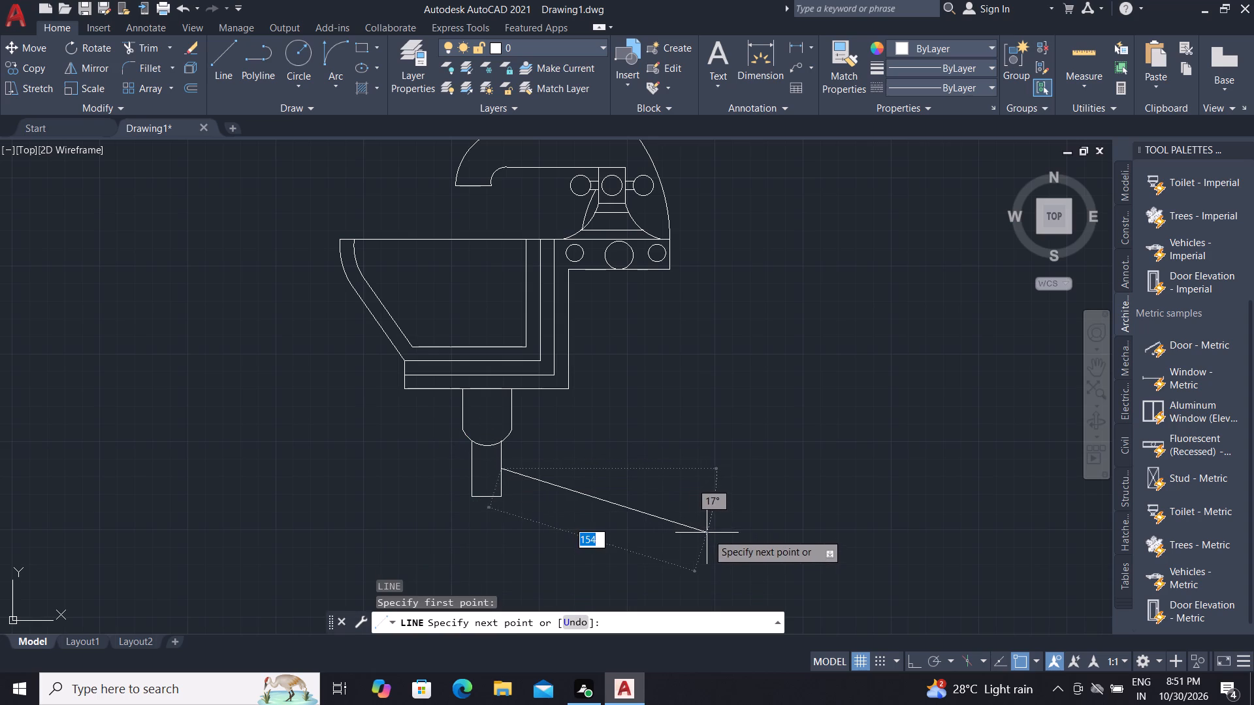
left_click(755, 506)
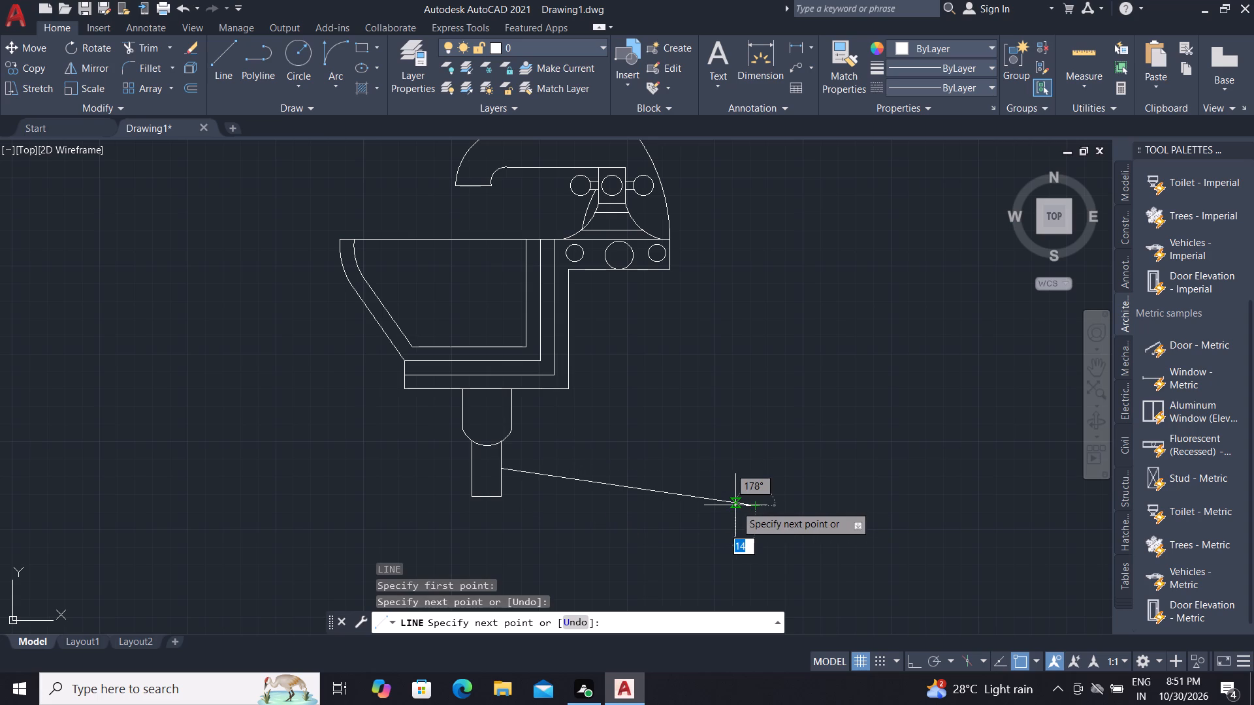
key("Escape")
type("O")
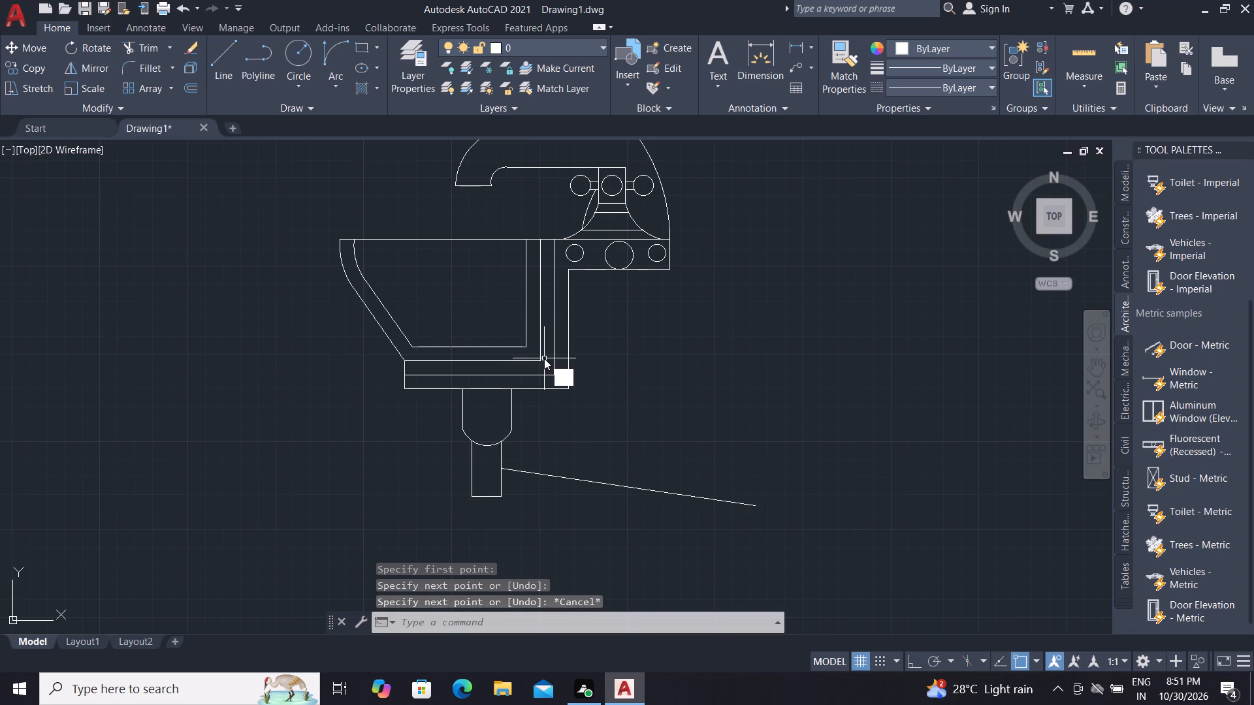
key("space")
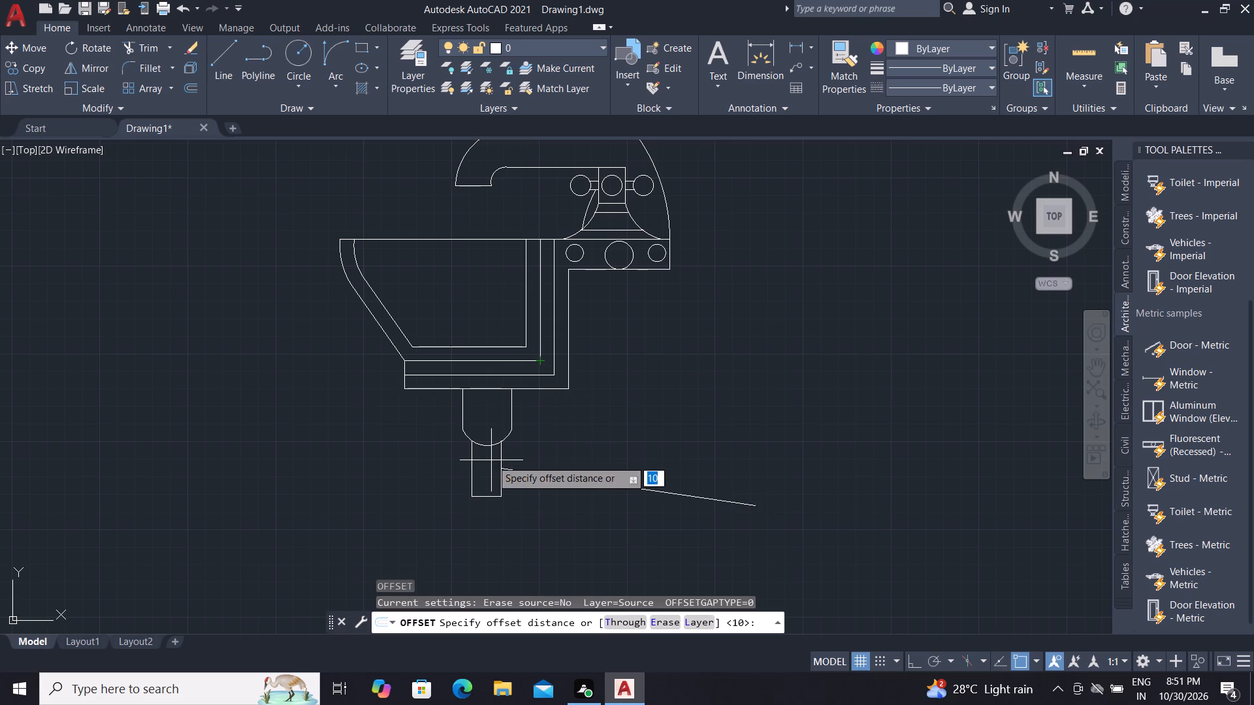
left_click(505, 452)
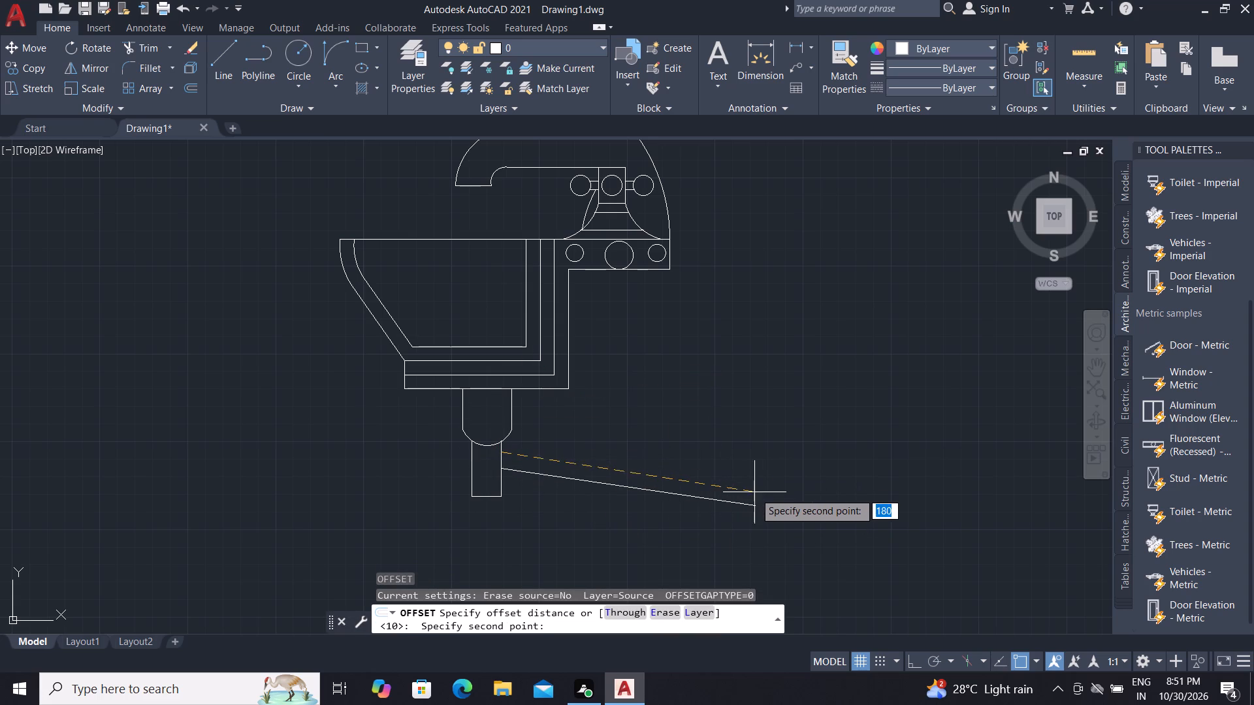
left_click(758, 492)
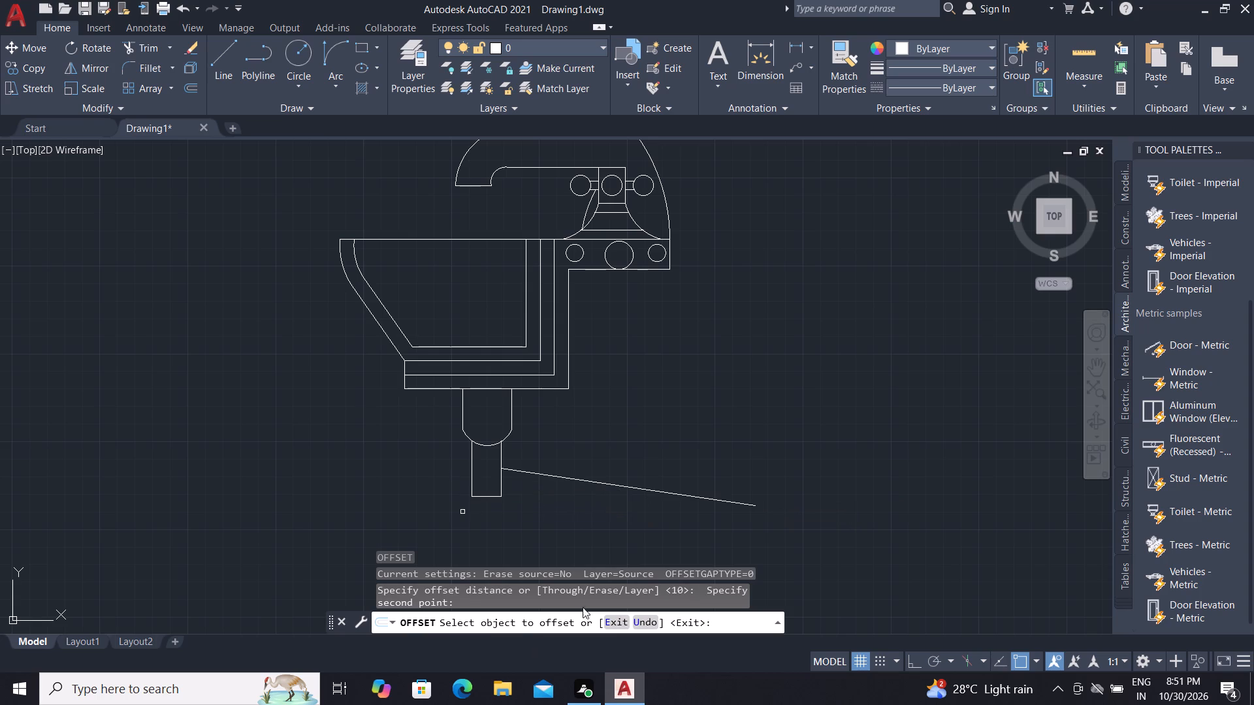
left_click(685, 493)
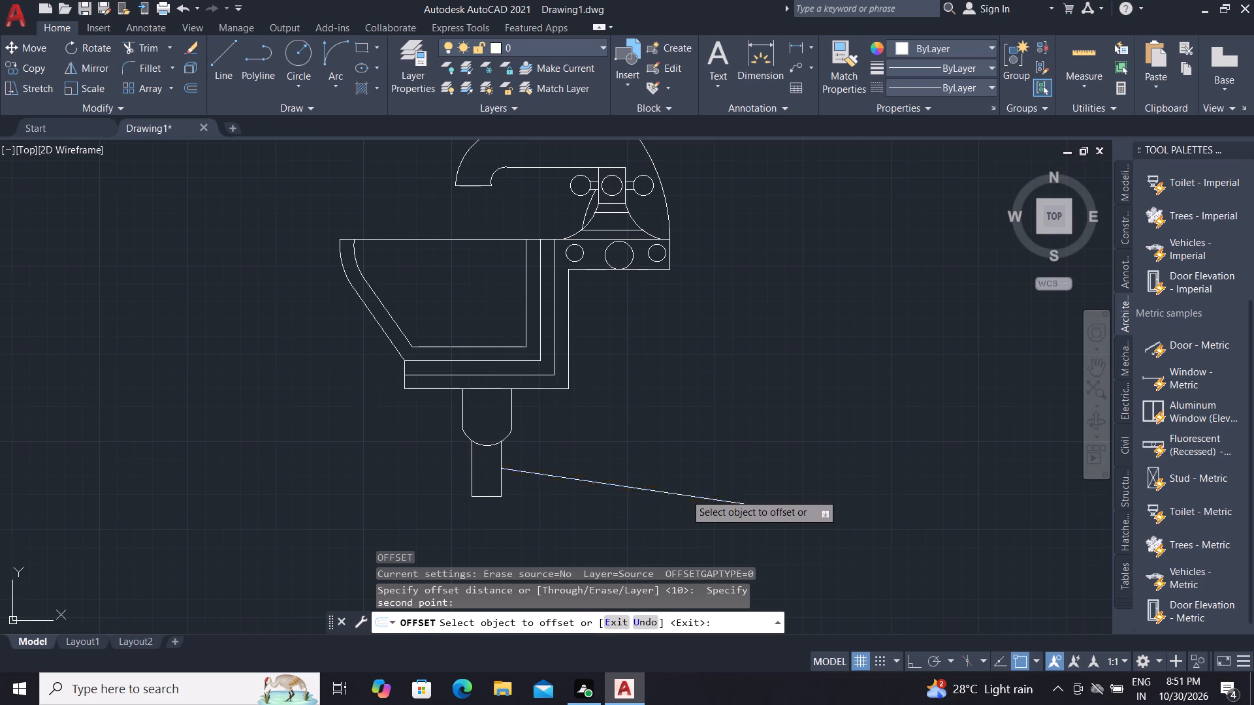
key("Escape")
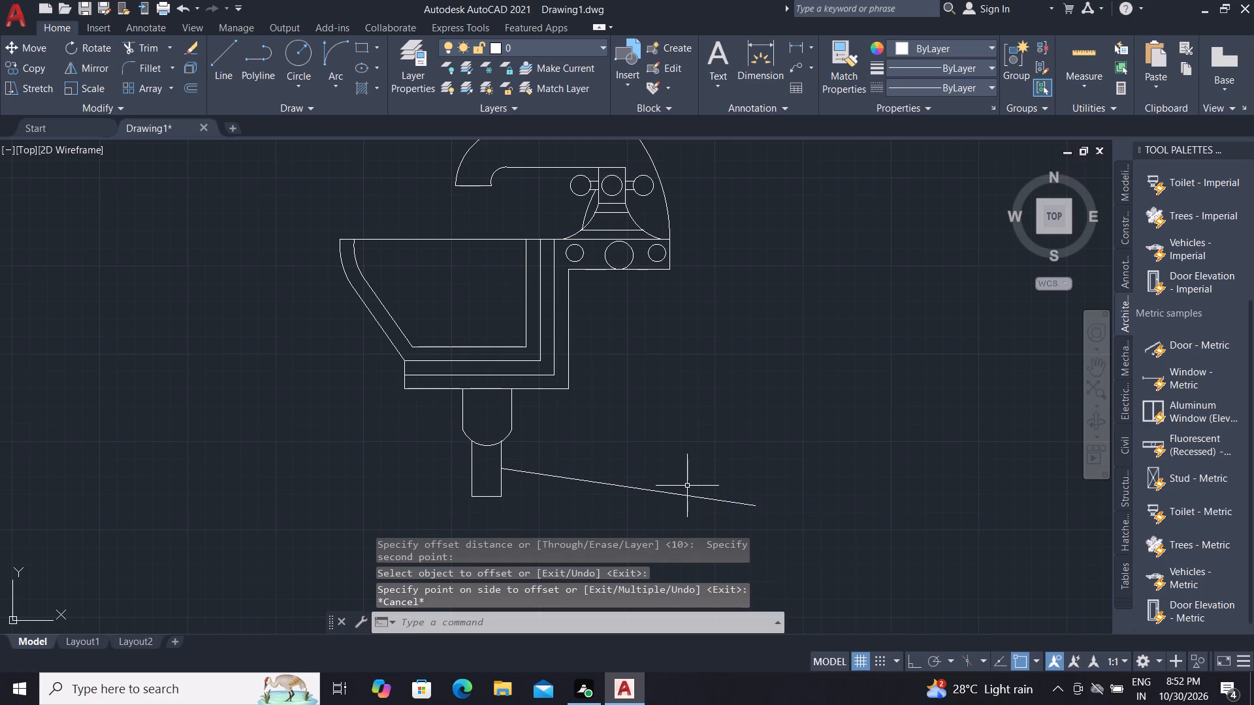
Offset the sloping drain line 10 units upward to form the pipe's second edge.
type("O")
key("space")
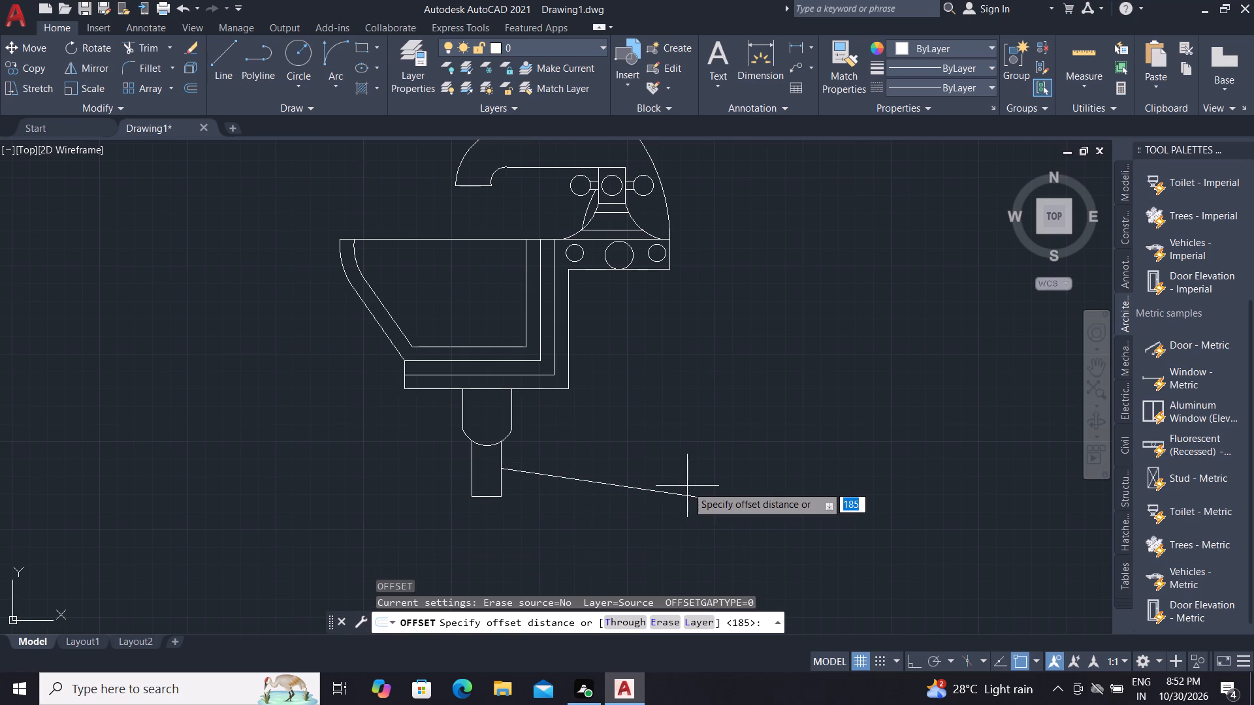
type("10")
key("space")
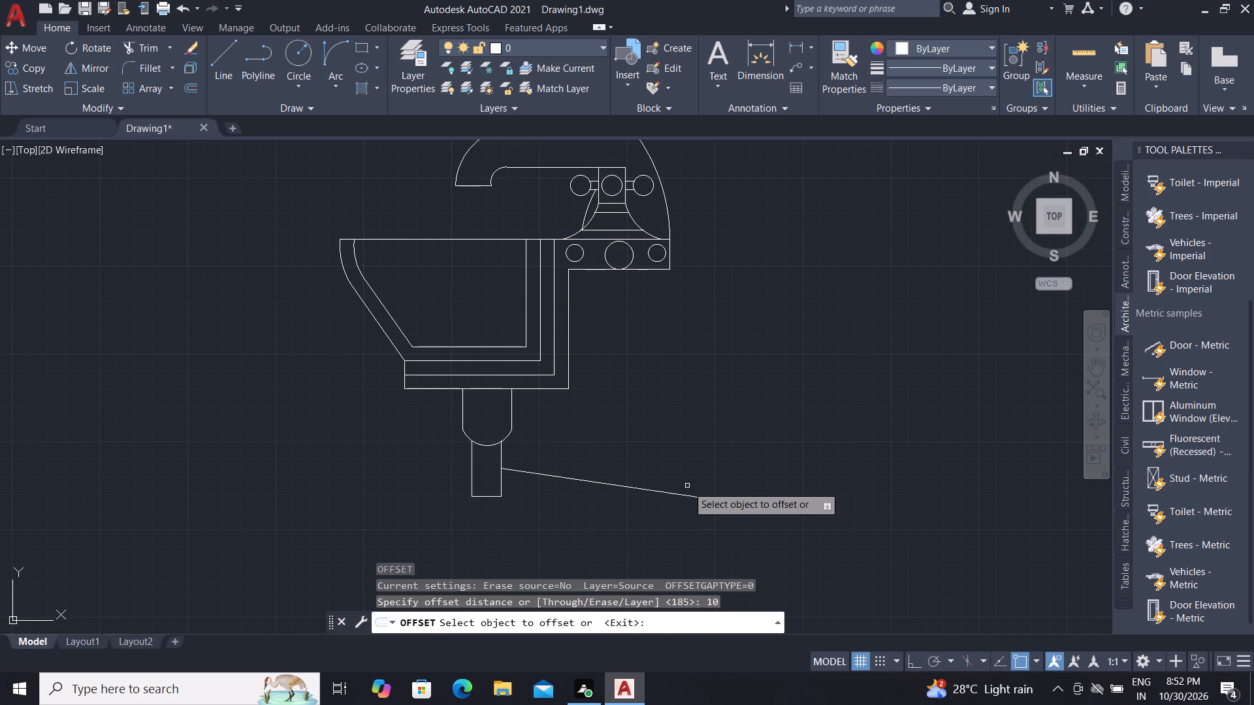
left_click(691, 495)
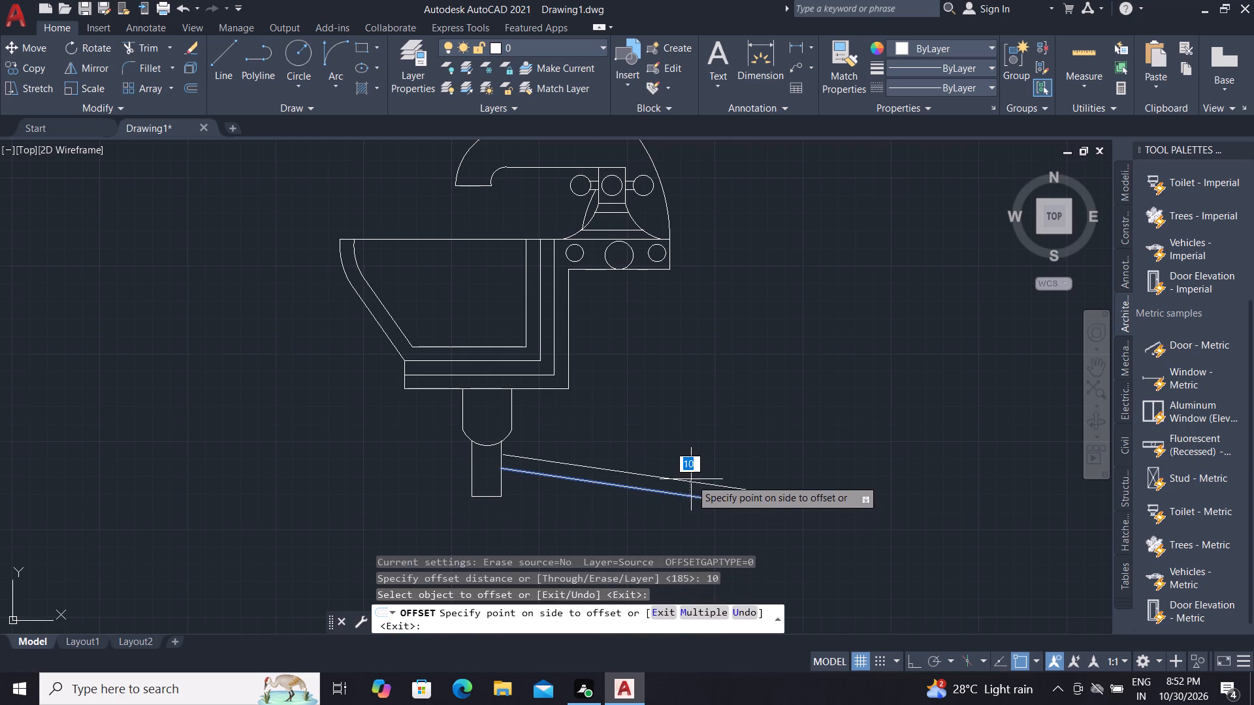
left_click(691, 479)
key("Escape")
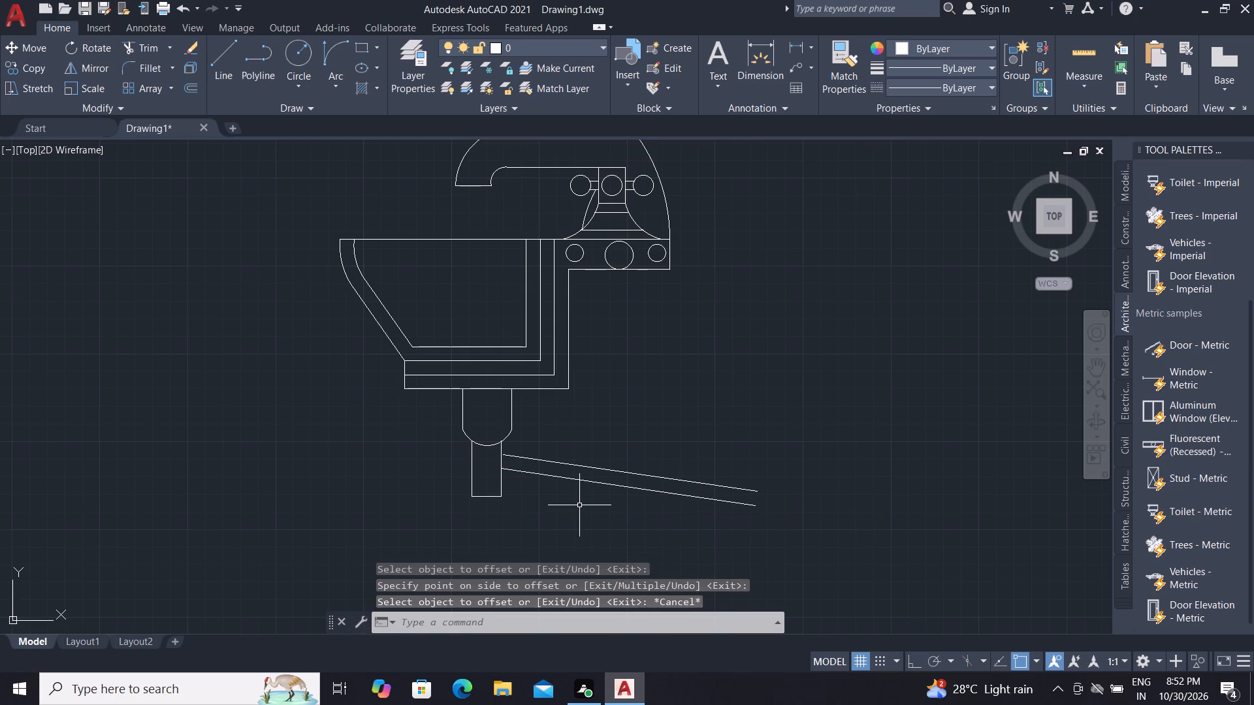
Extend the upper sloping drain line to the right side of the vertical pipe below the outlet.
type("EX")
key("space")
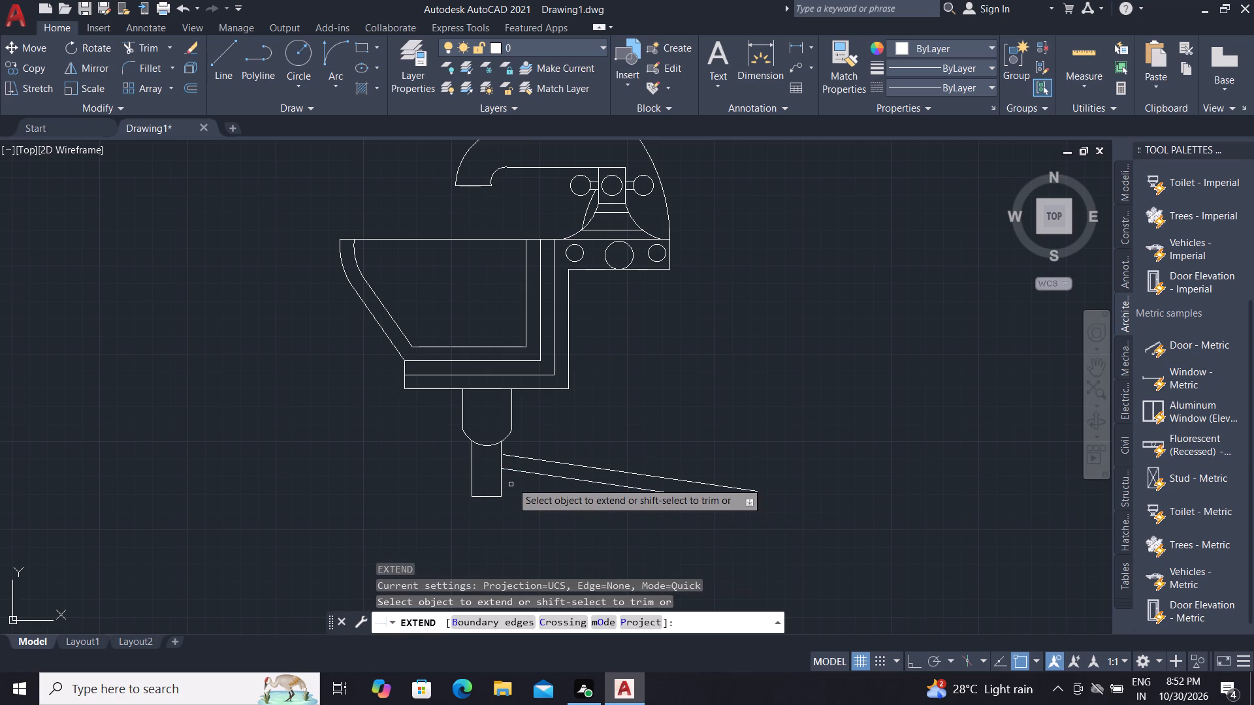
scroll(493, 452, "up", 3)
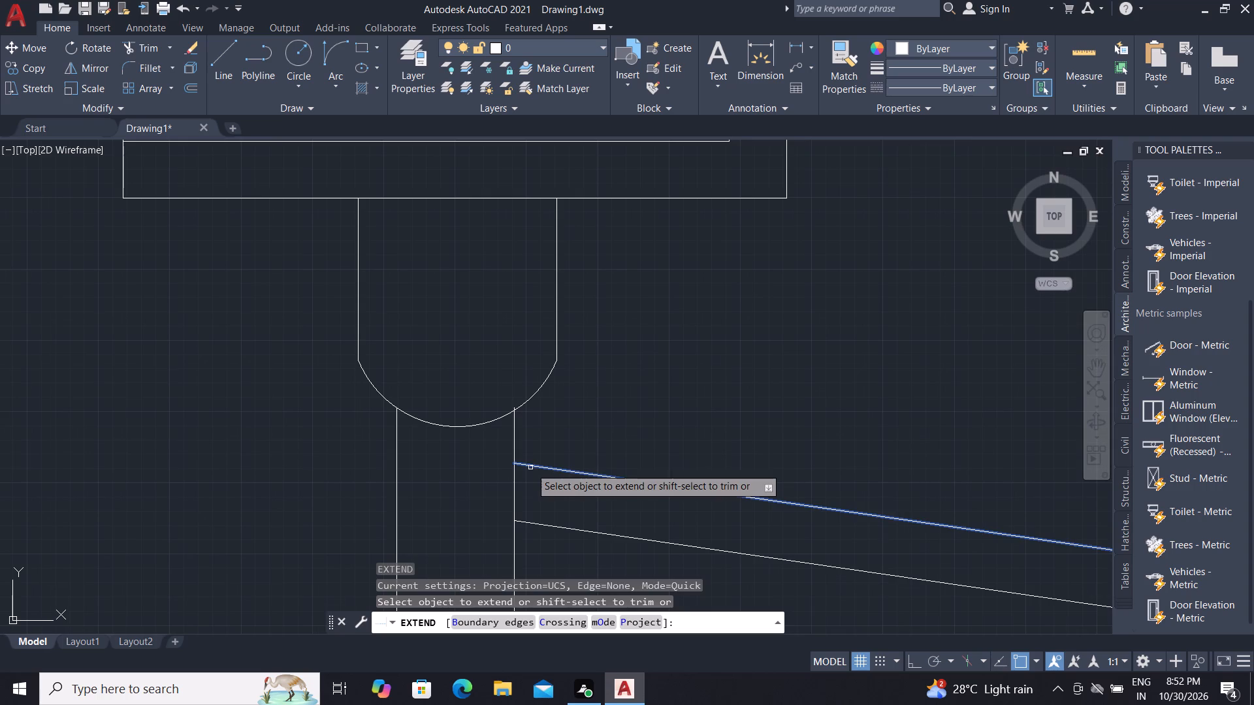
left_click(530, 467)
key("Escape")
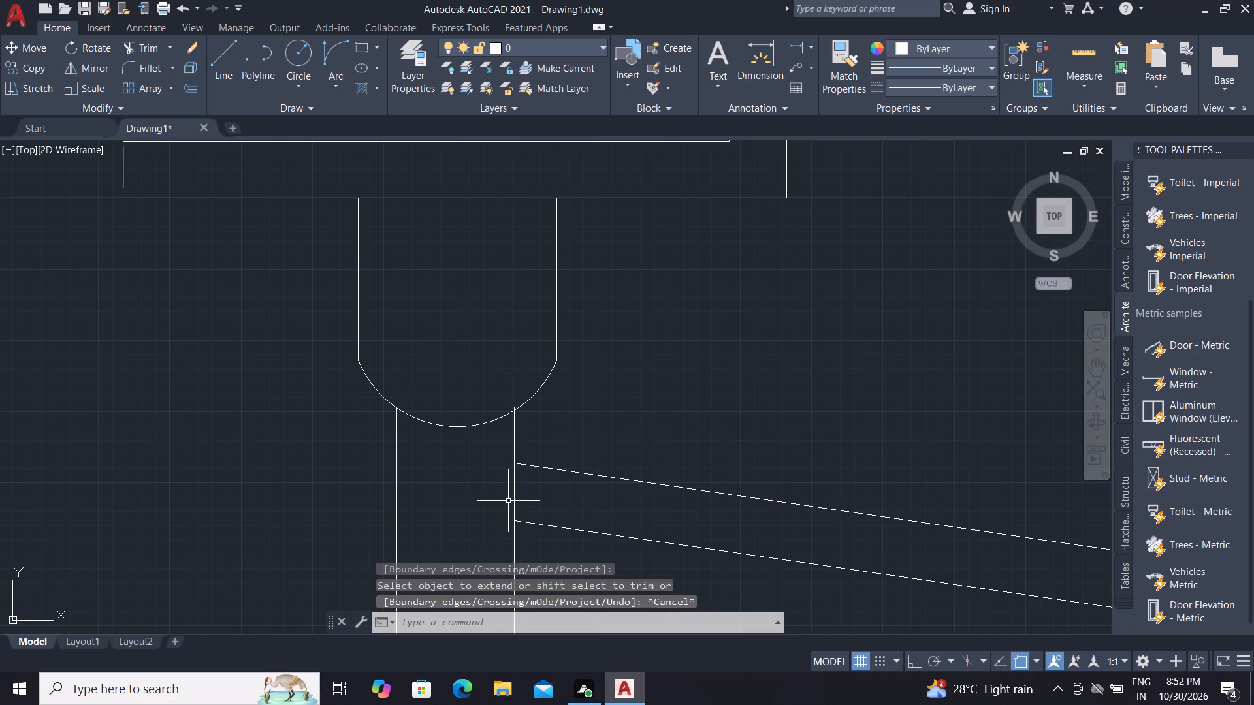
Move the whole washbasin assembly into the new toilet section, placing the drain pipe's end on the right wall's inner face.
scroll(450, 497, "down", 6)
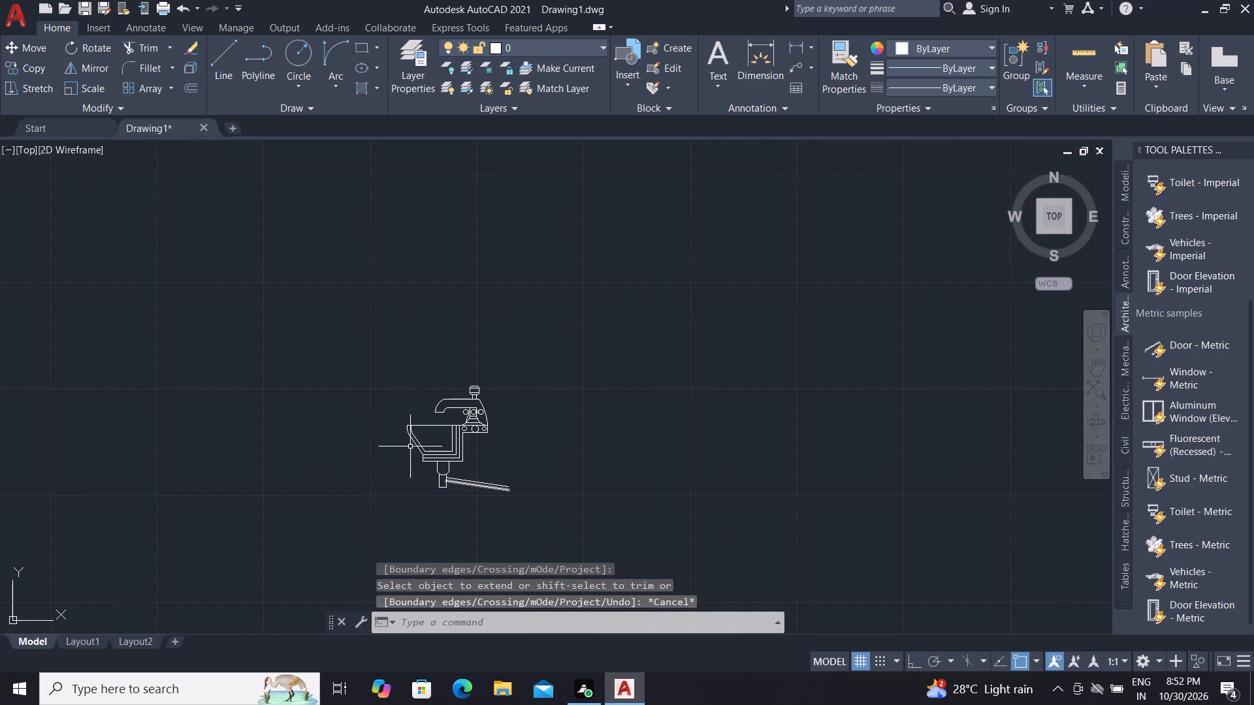
left_click(388, 351)
left_click(556, 524)
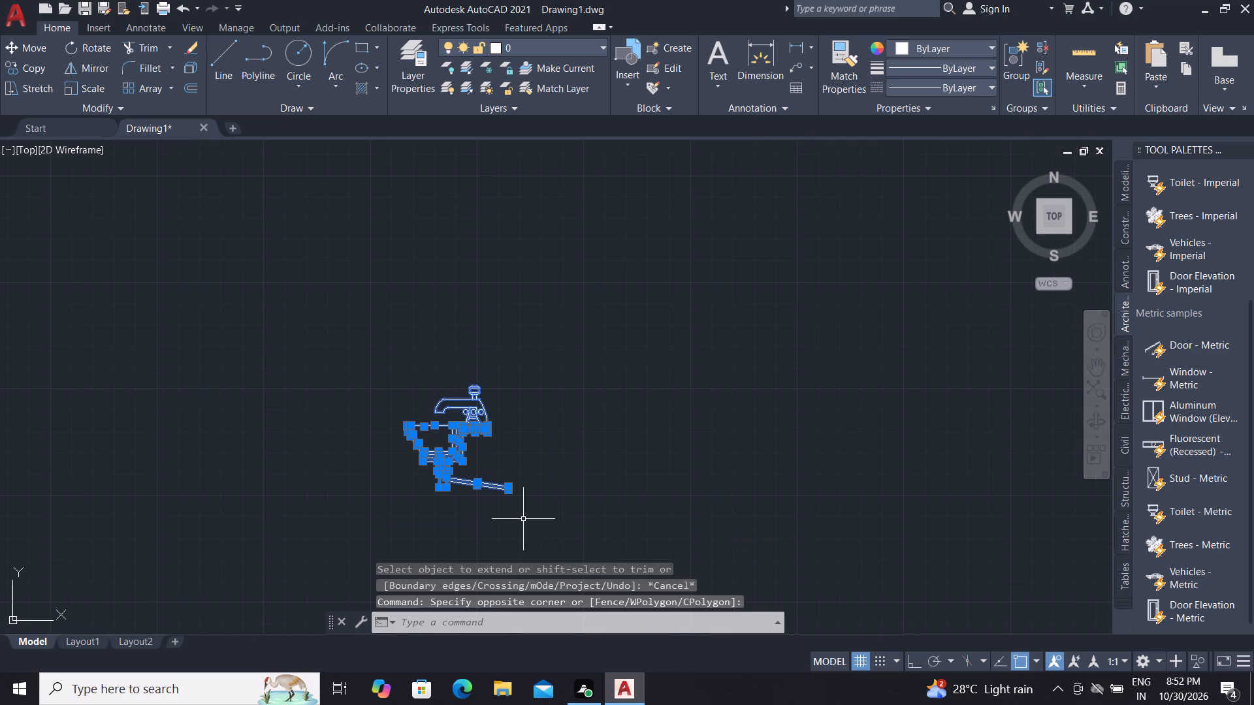
type("M")
key("space")
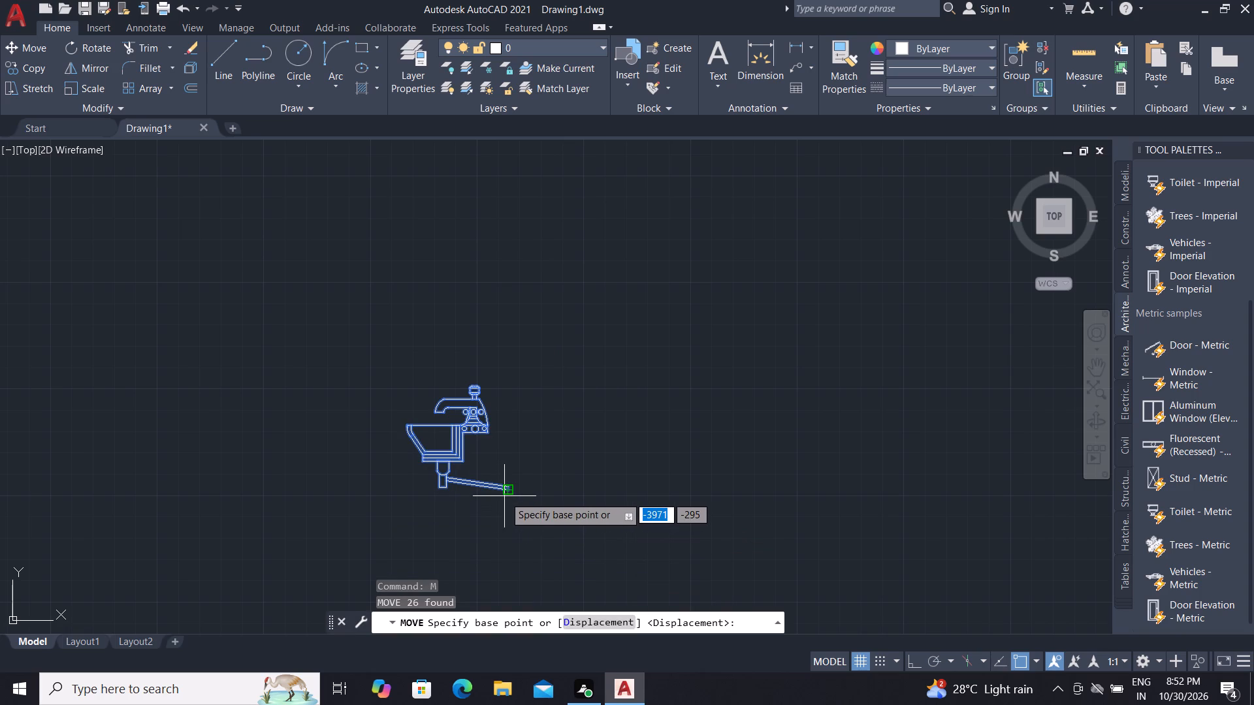
left_click(506, 492)
scroll(8, 521, "down", 4)
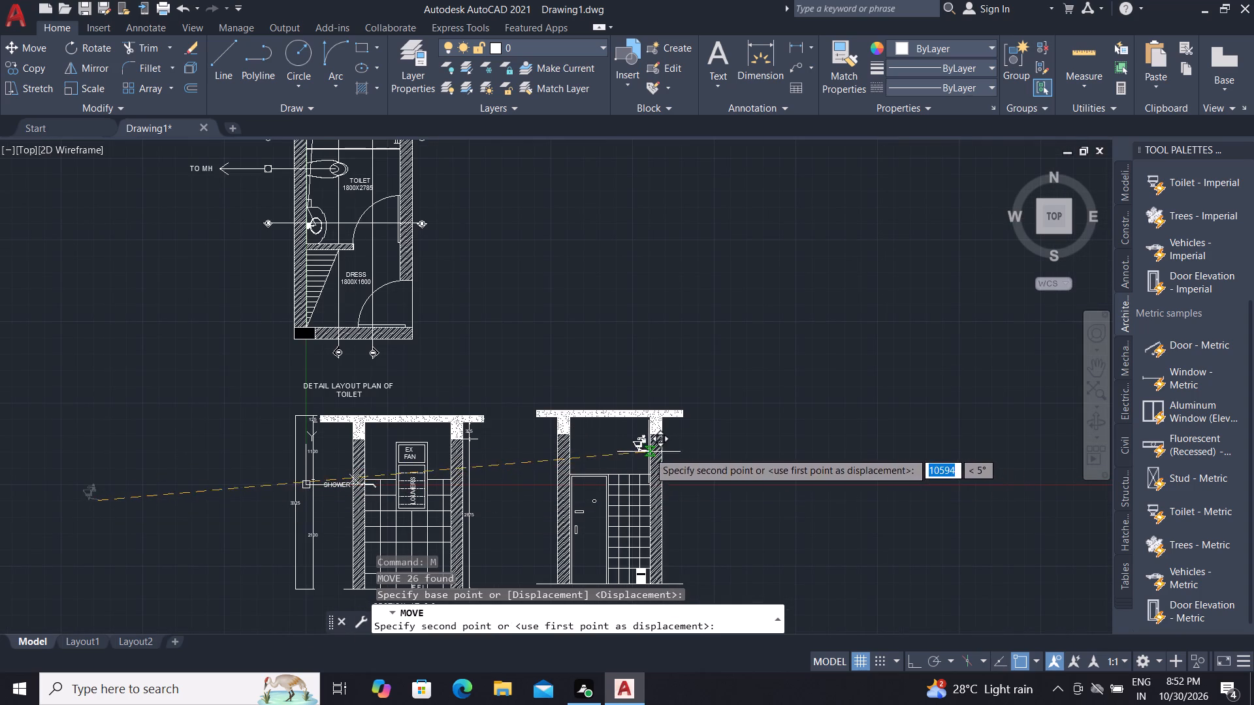
scroll(637, 557, "up", 5)
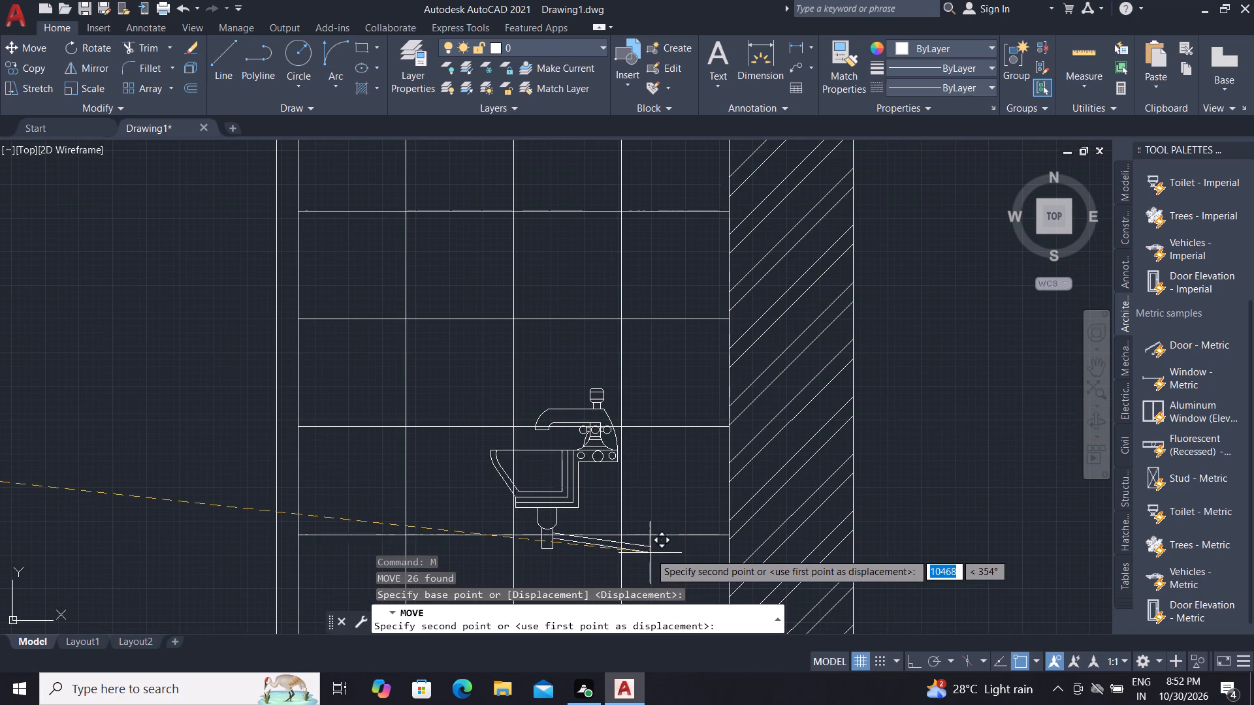
scroll(560, 405, "down", 1)
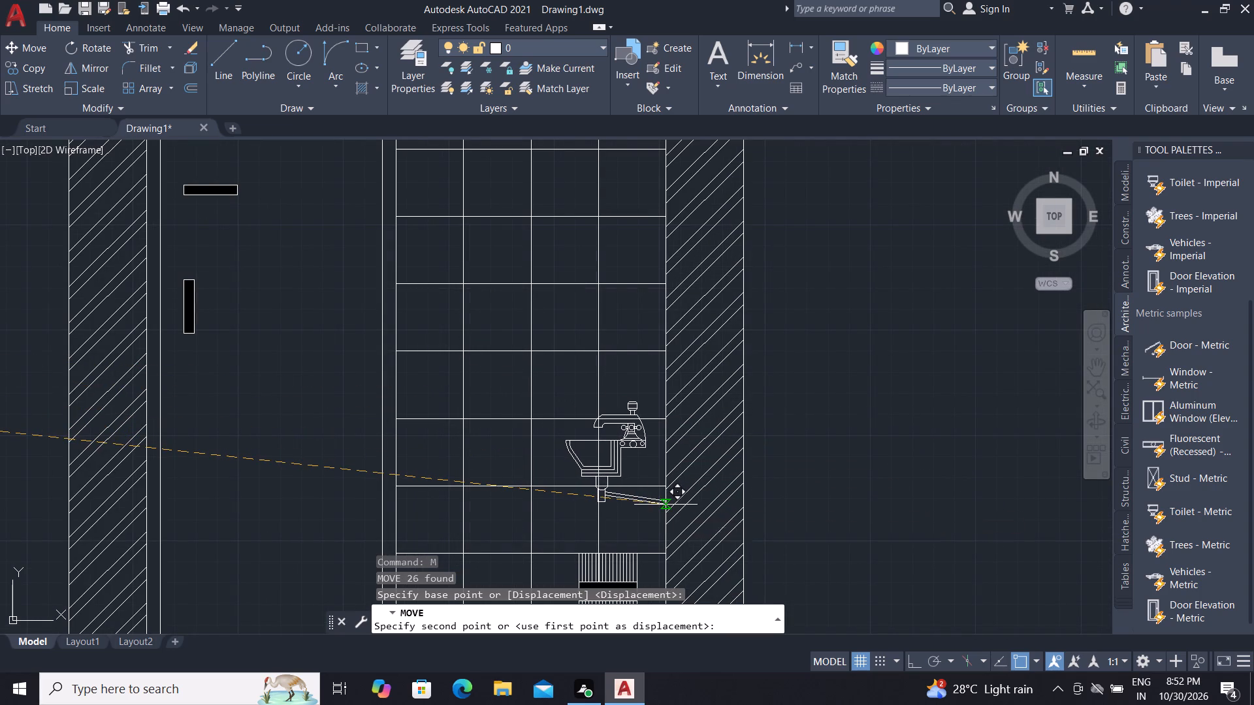
left_click(666, 505)
Trim away the wall tile lines crossing the washbasin's vertical pipe and rounded outlet.
scroll(453, 448, "down", 1)
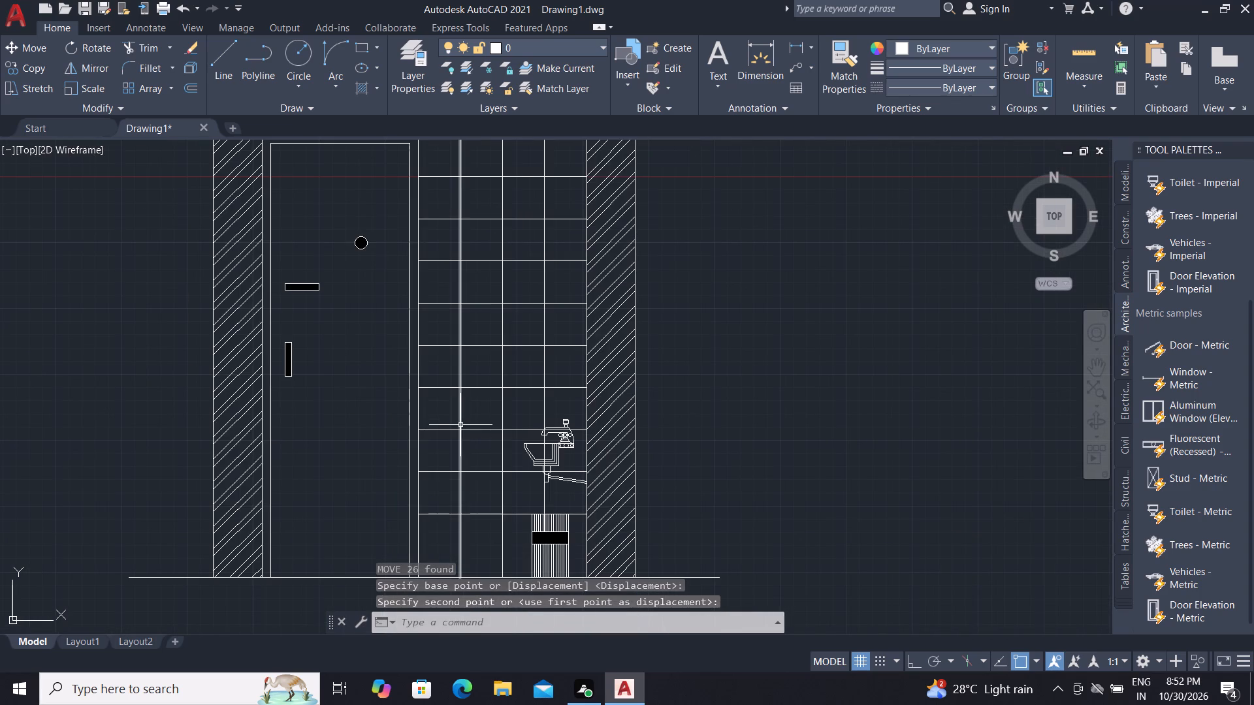
scroll(527, 445, "up", 2)
type("TR")
key("space")
scroll(423, 569, "up", 2)
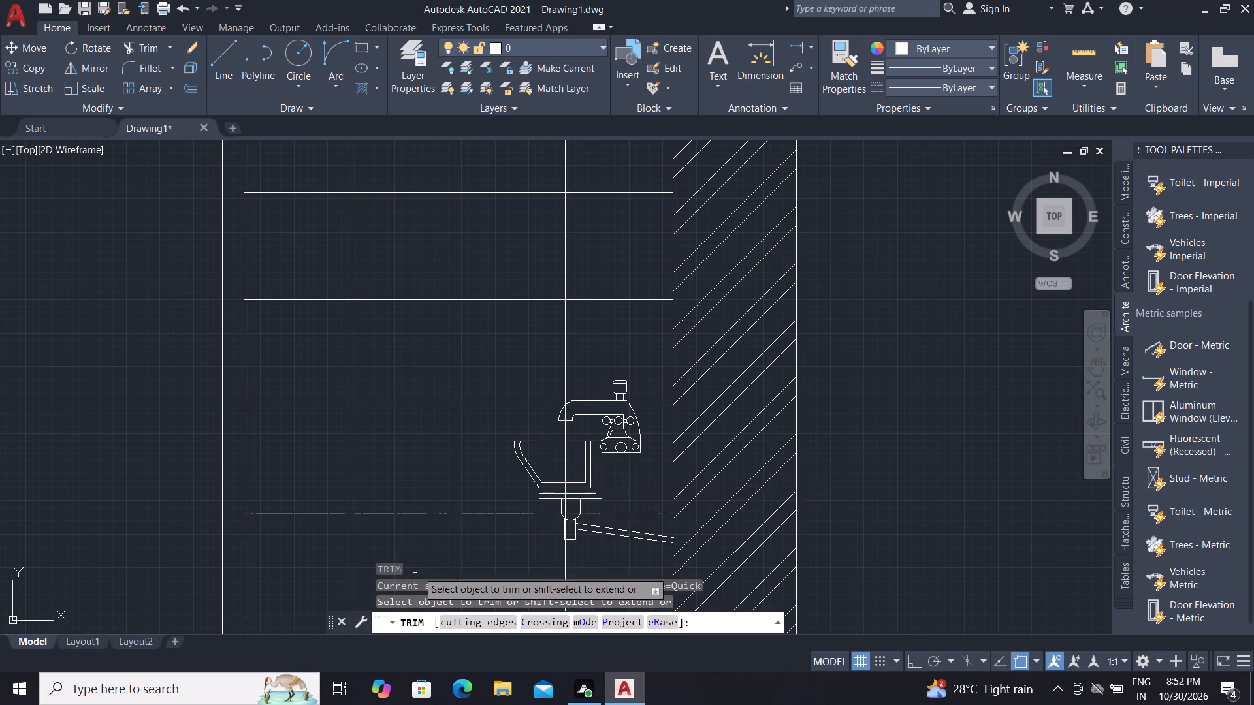
scroll(420, 570, "up", 1)
scroll(564, 386, "down", 1)
scroll(830, 403, "up", 3)
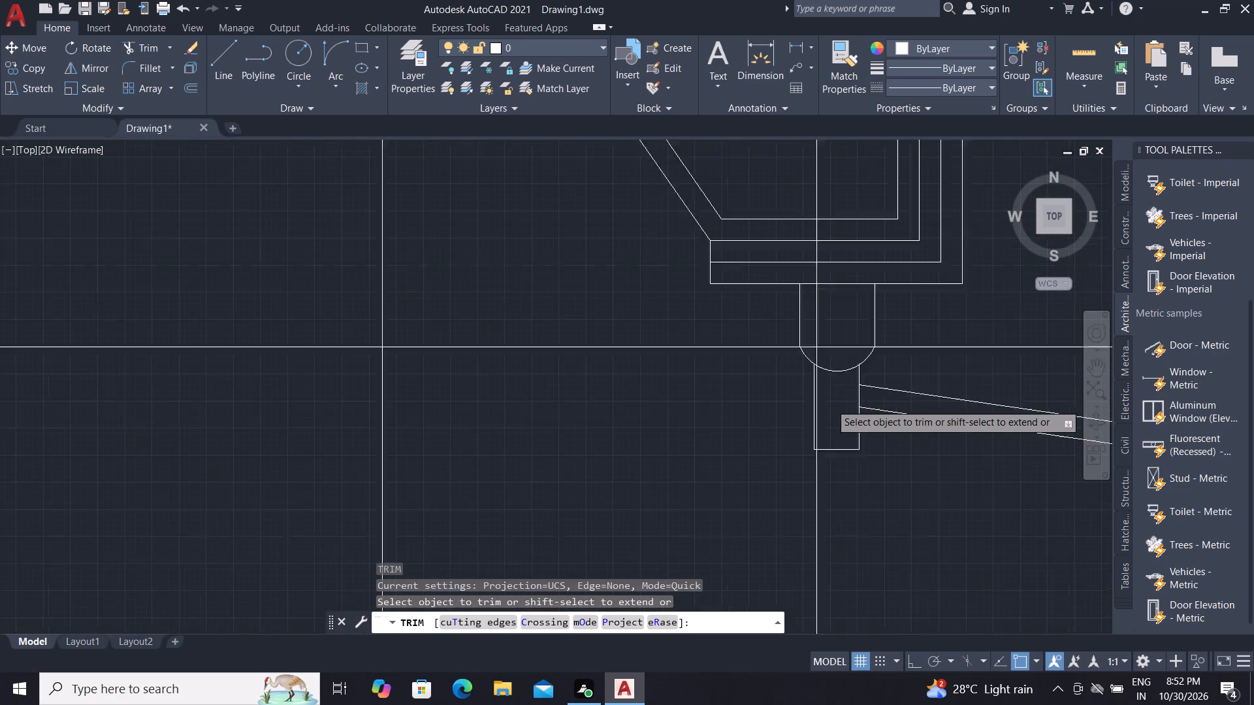
left_click(791, 416)
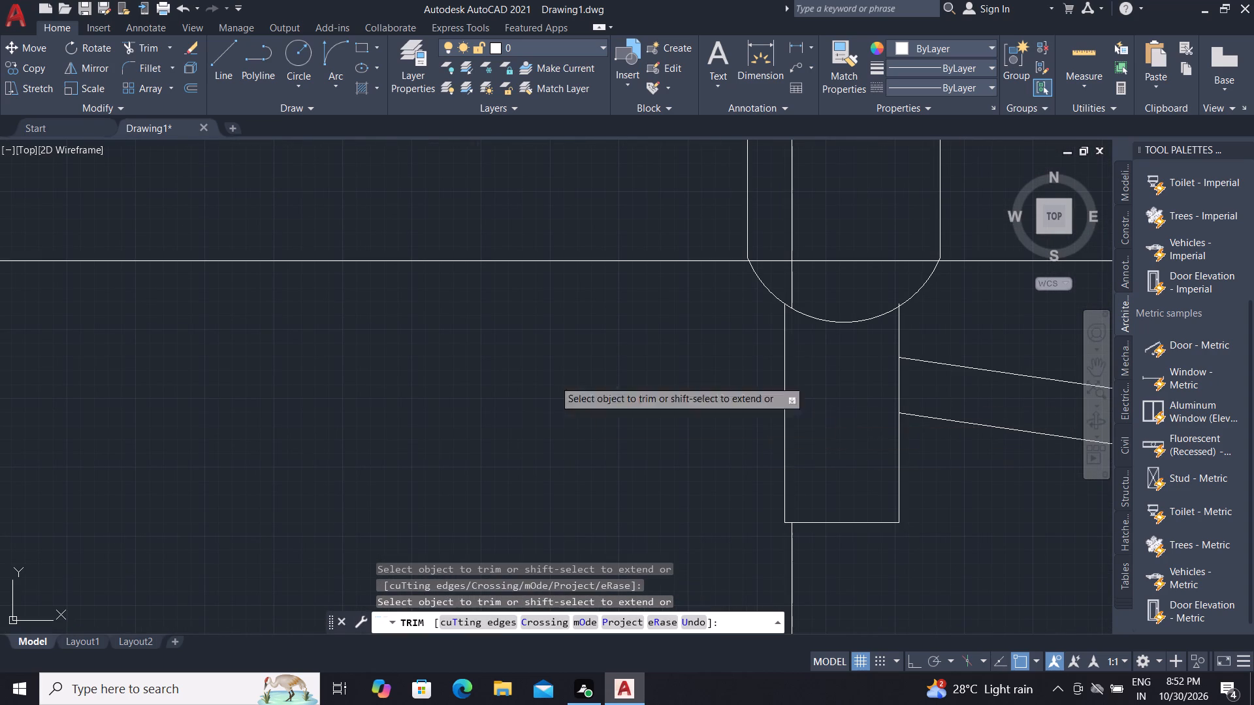
scroll(582, 290, "down", 2)
left_click(663, 290)
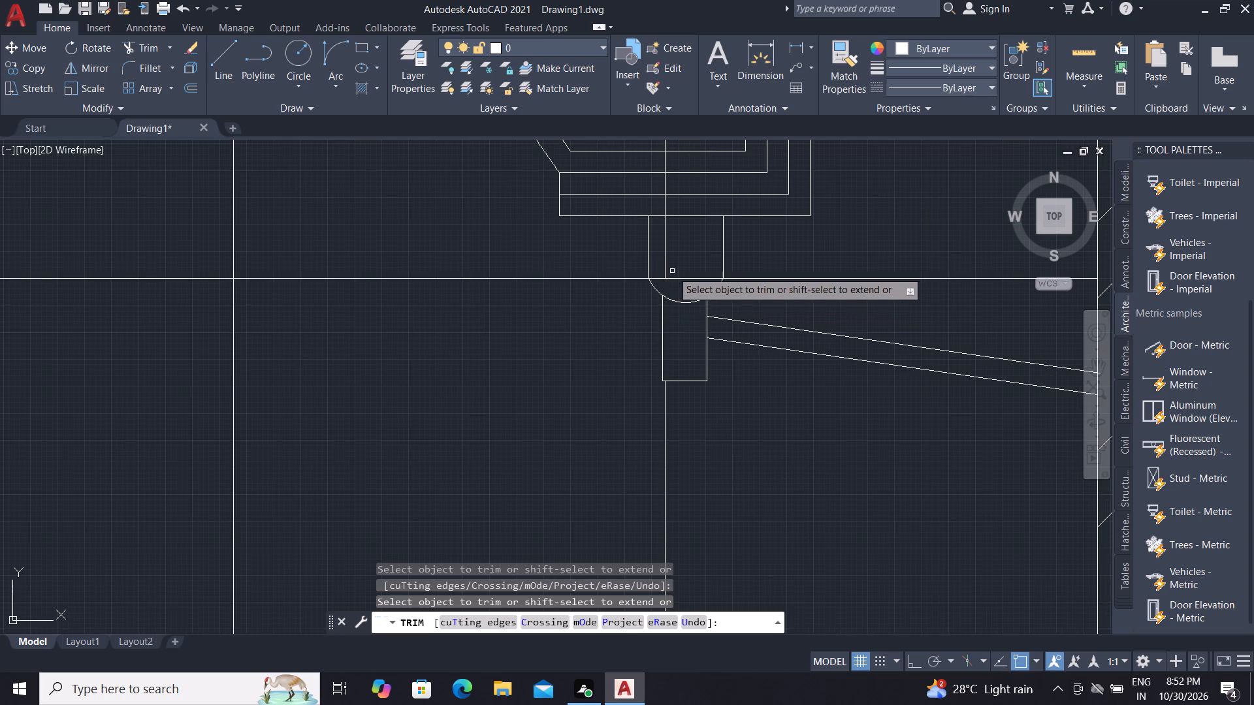
left_click(666, 258)
left_click(676, 279)
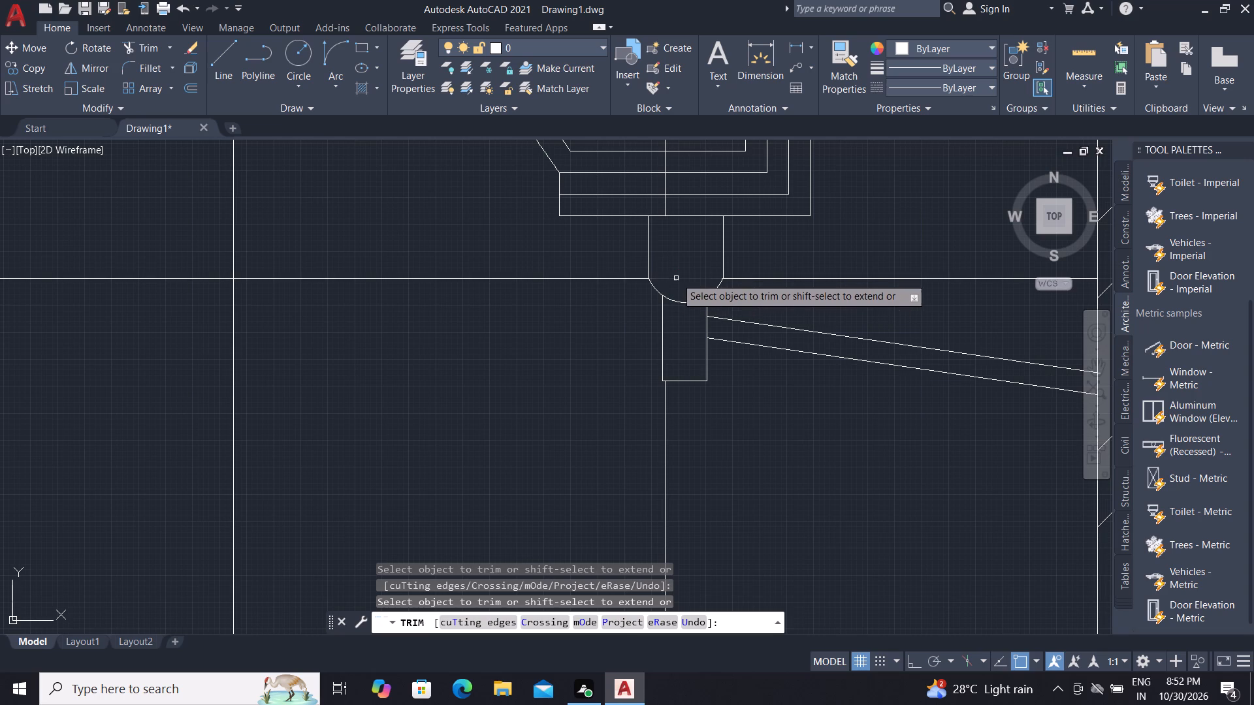
Trim away the vertical tile line crossing the basin bowl and the layers of its base.
scroll(564, 335, "down", 1)
scroll(634, 125, "up", 1)
scroll(631, 221, "down", 2)
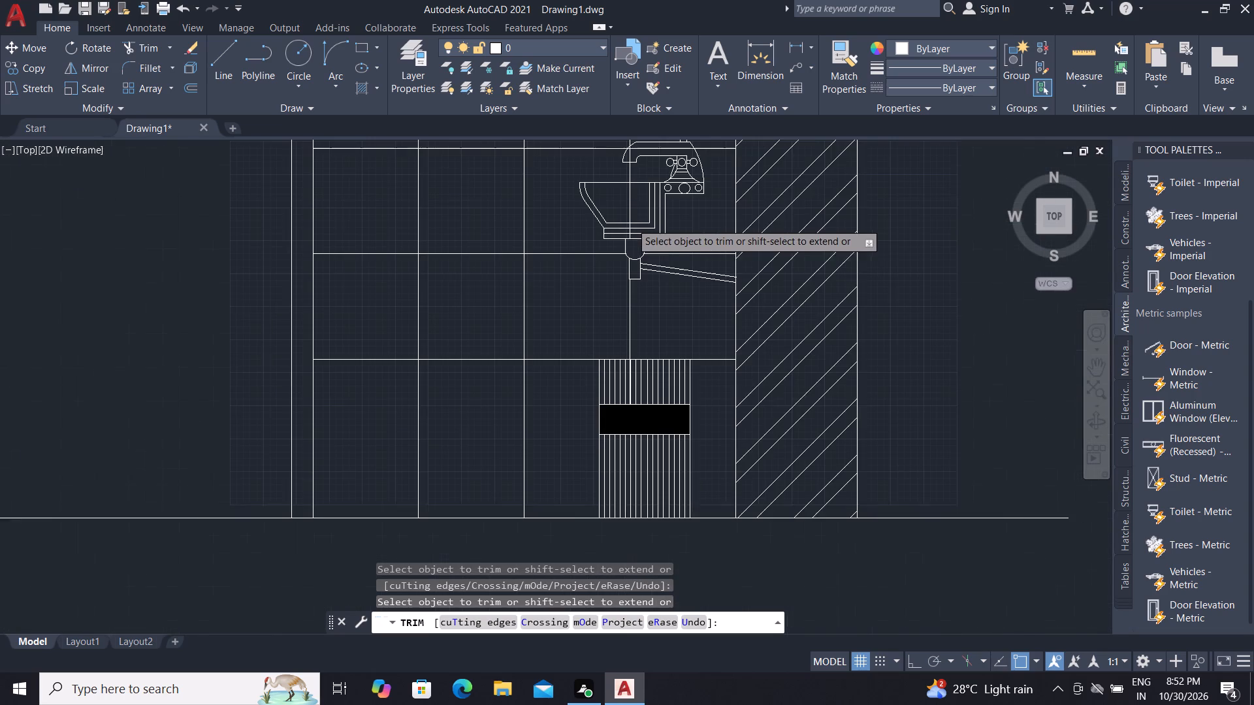
left_click(630, 204)
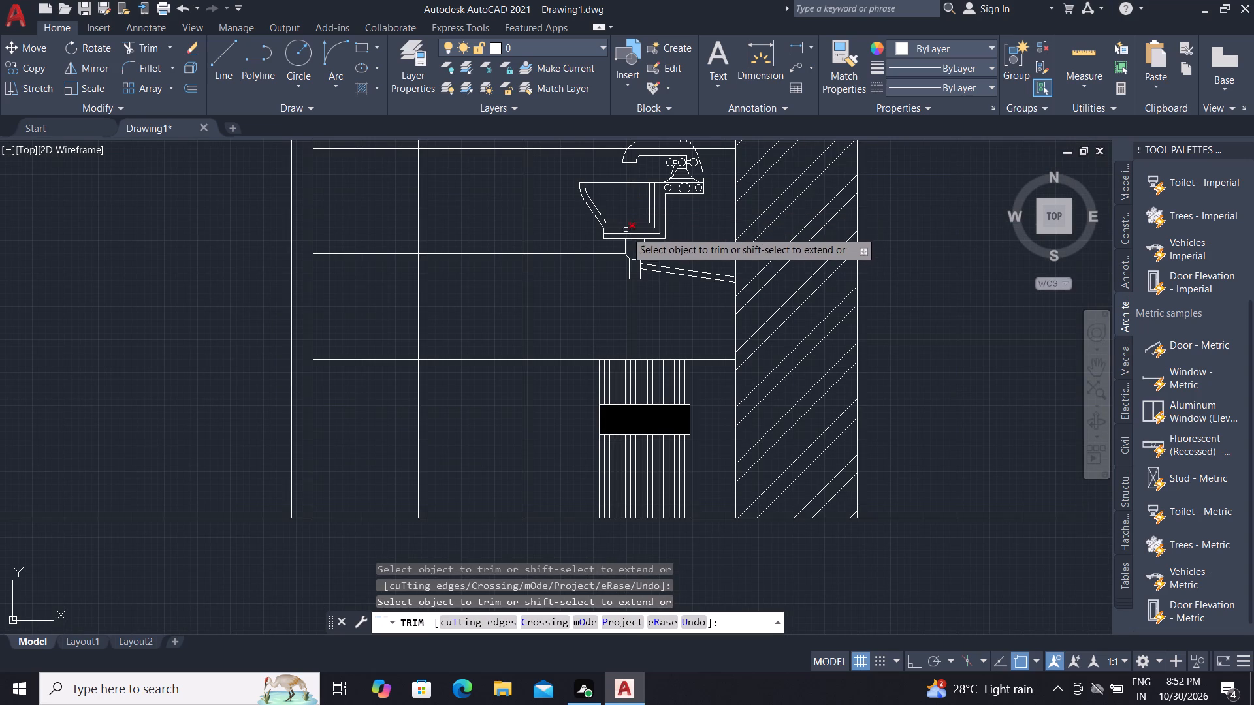
scroll(621, 199, "up", 5)
scroll(639, 309, "up", 3)
left_click(659, 296)
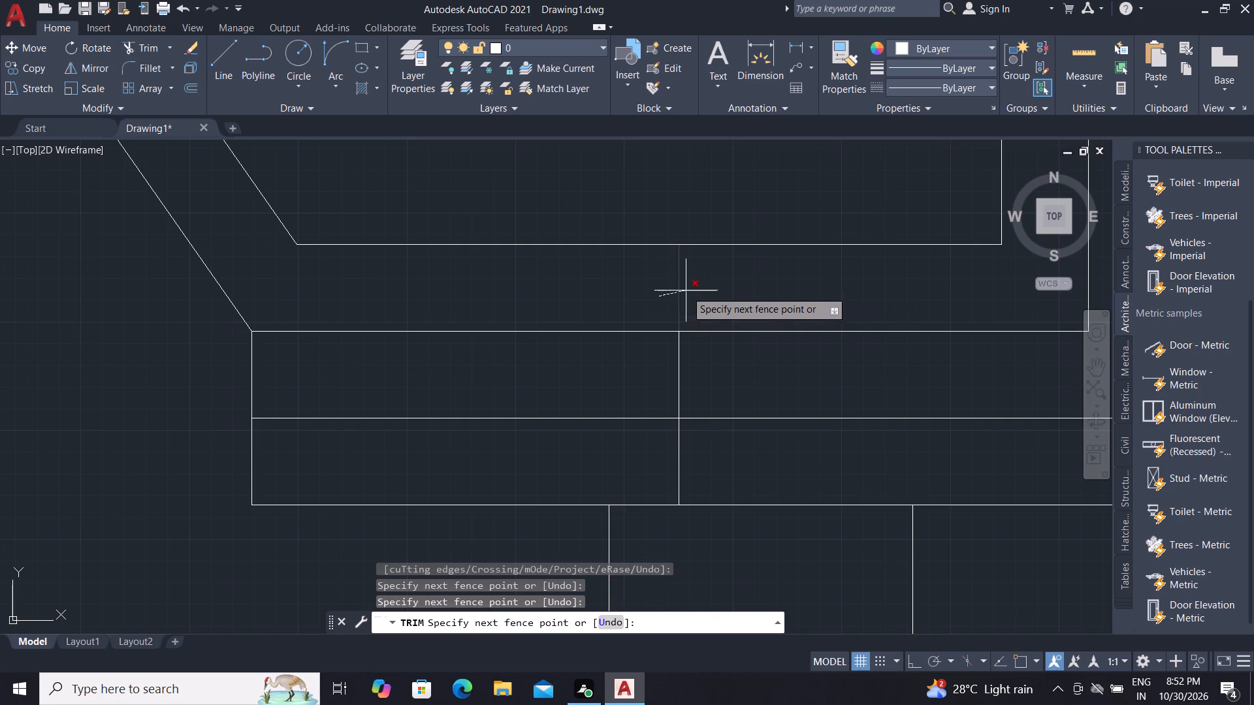
left_click(691, 289)
left_click(652, 373)
left_click(685, 366)
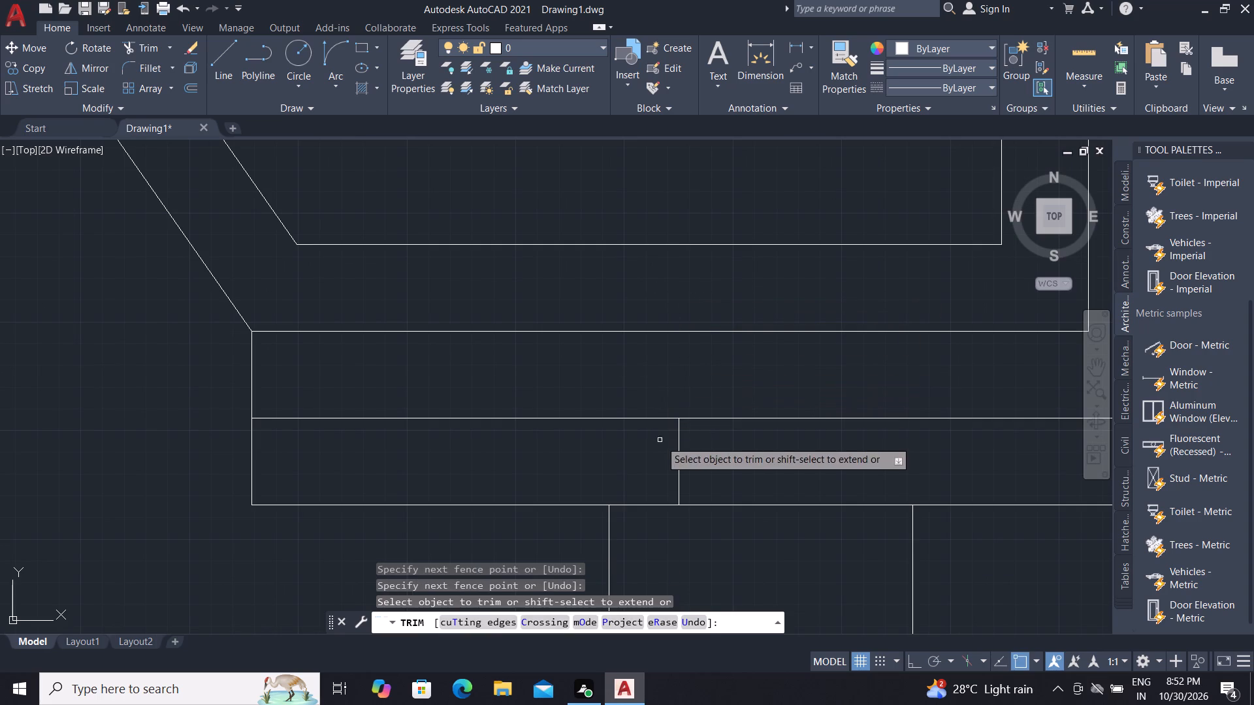
left_click(660, 441)
left_click(706, 455)
Trim away the vertical tile line between basin rim and spout, and both tile lines crossing inside the tap body.
scroll(694, 468, "down", 3)
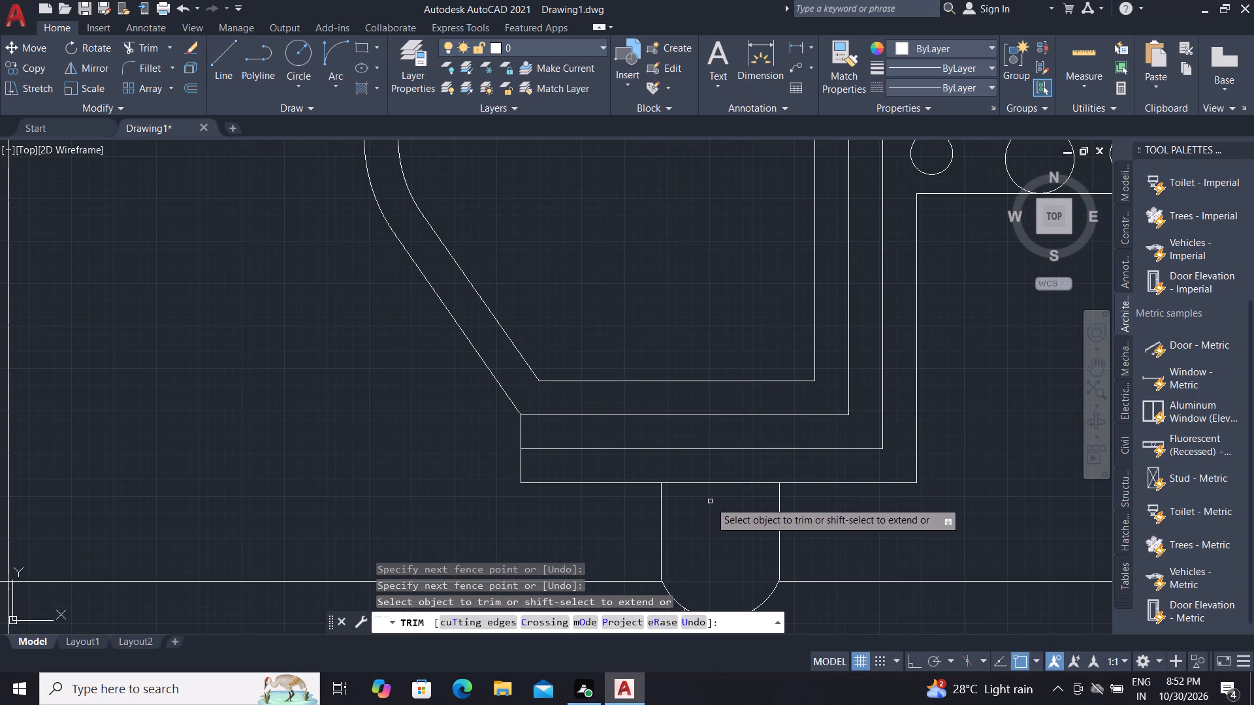
scroll(709, 512, "down", 2)
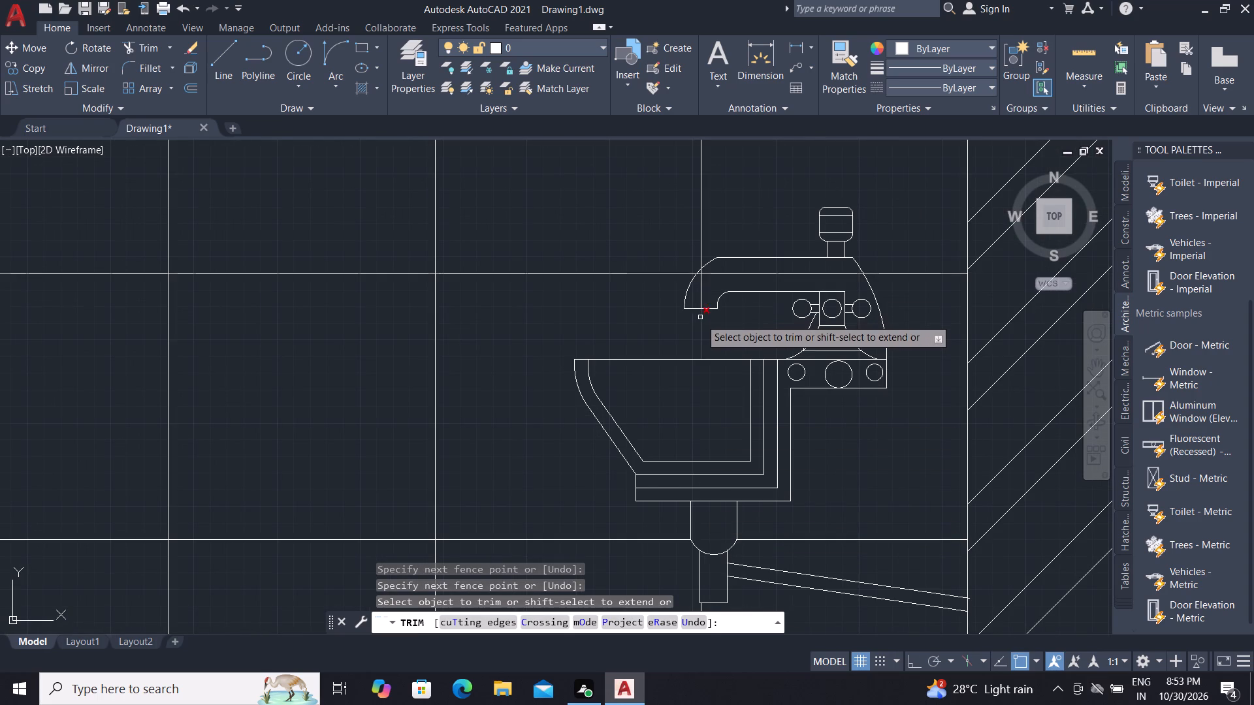
left_click(700, 319)
left_click(701, 290)
scroll(706, 268, "up", 4)
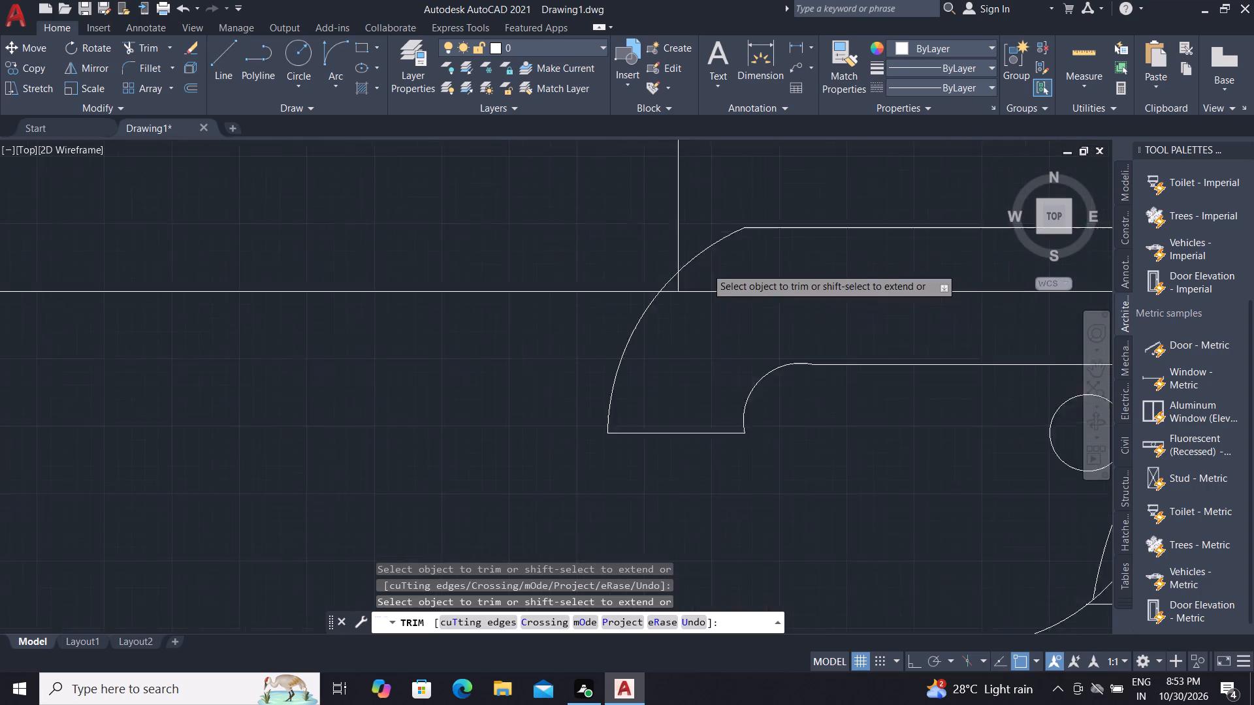
scroll(686, 258, "up", 3)
left_click(656, 332)
left_click(573, 394)
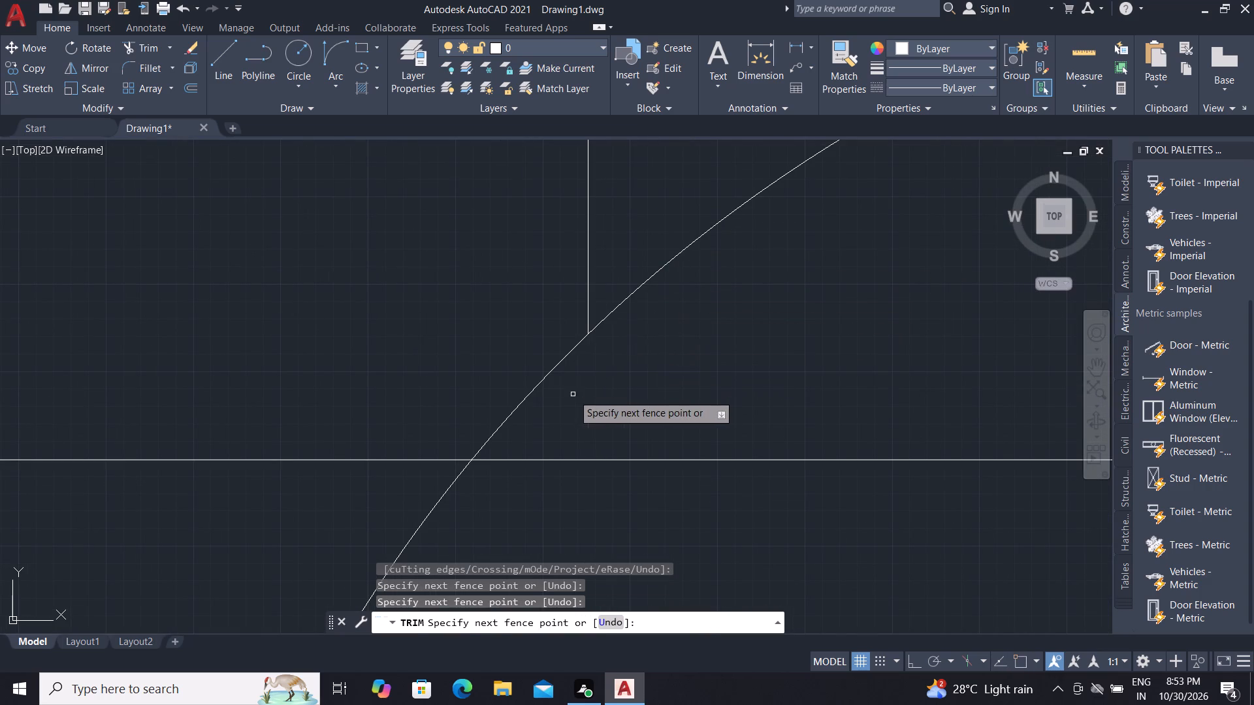
scroll(596, 375, "down", 6)
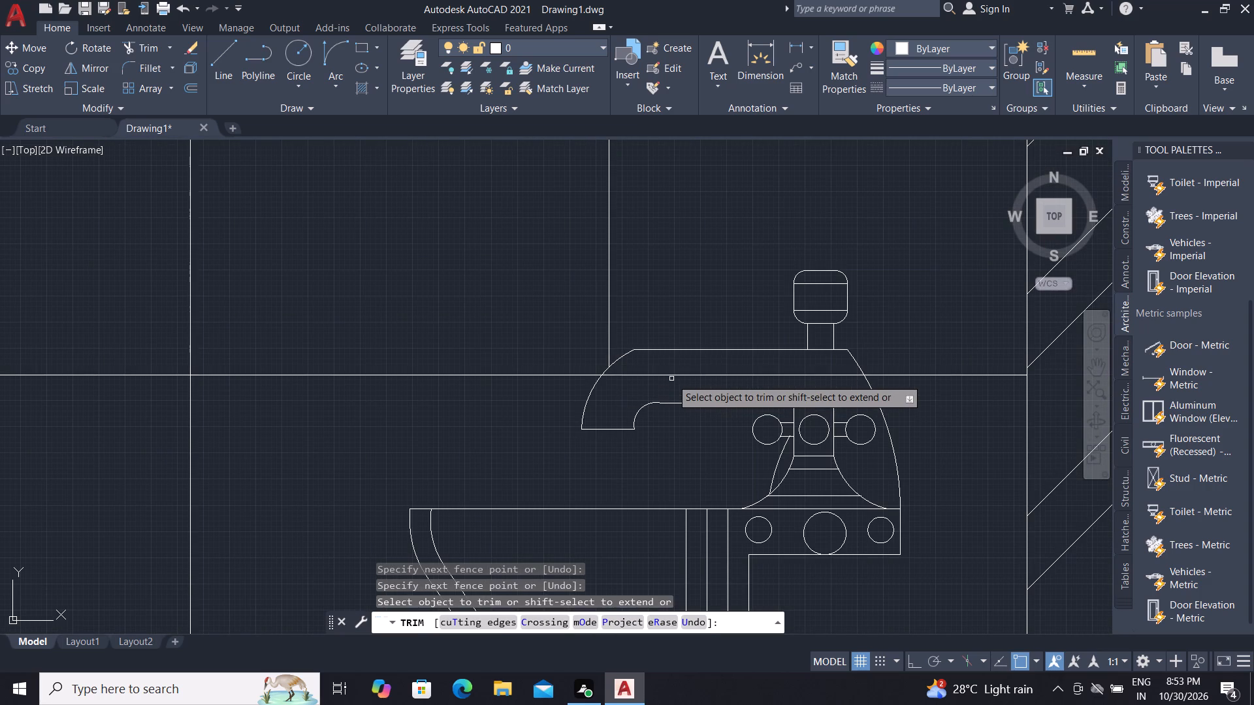
left_click(673, 374)
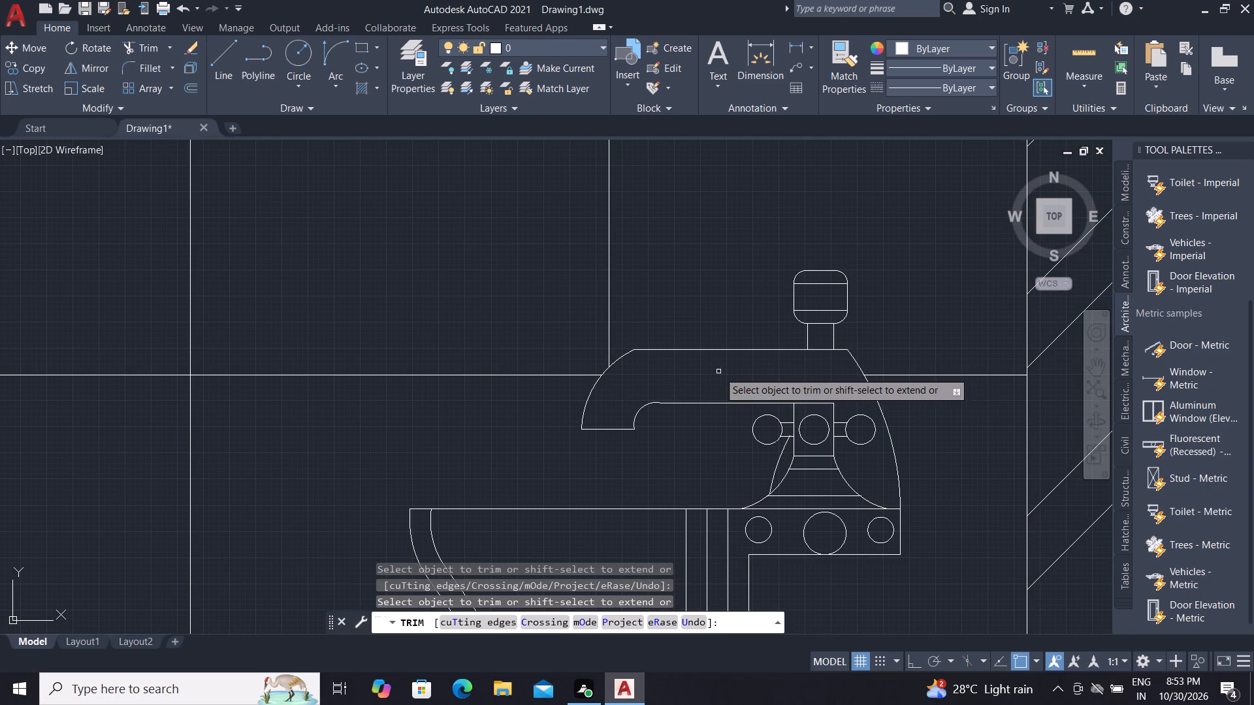
scroll(718, 371, "down", 2)
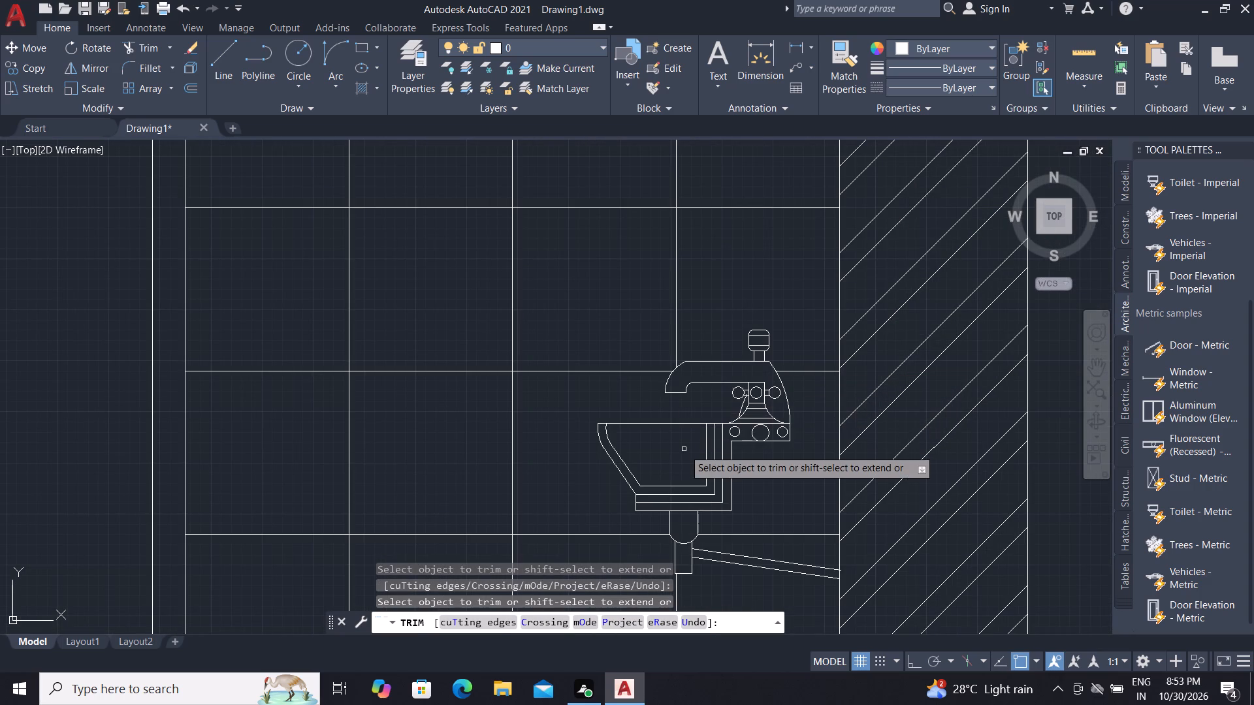
key("Escape")
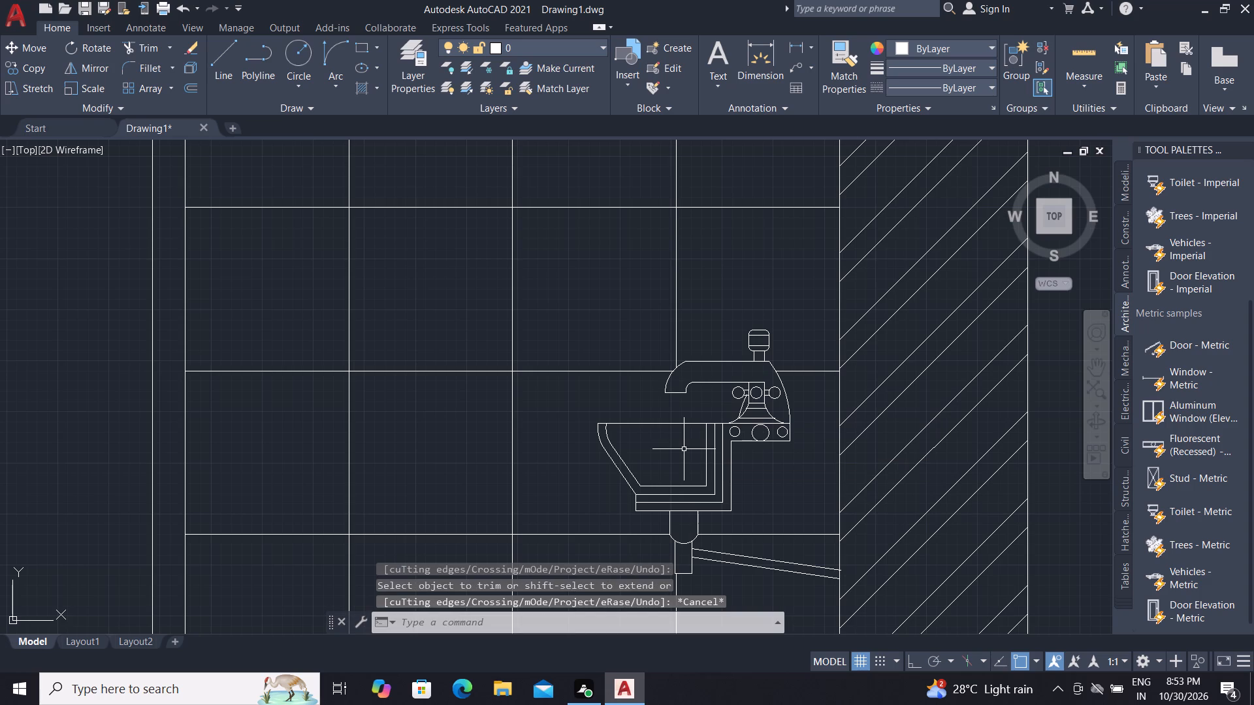
Draw a waste-hole rectangle about 12 by 30 units from the basin's underside above the outlet up to the bowl floor.
type("REC")
key("space")
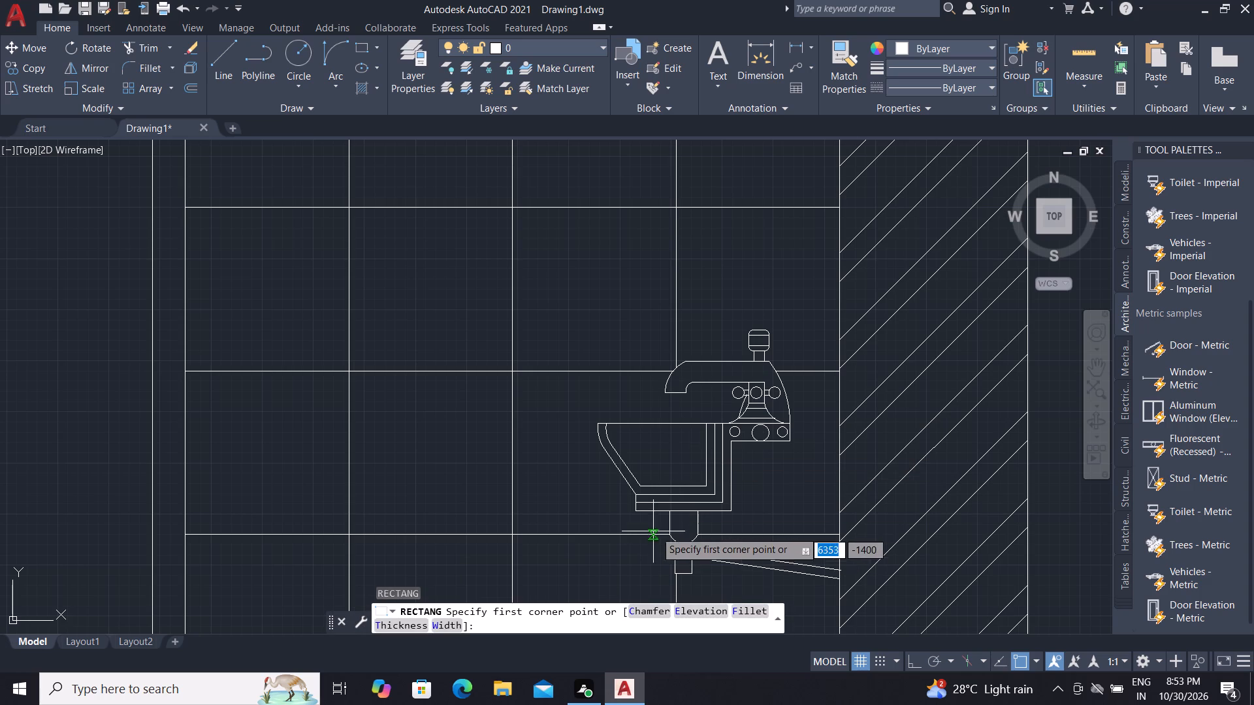
scroll(679, 502, "up", 3)
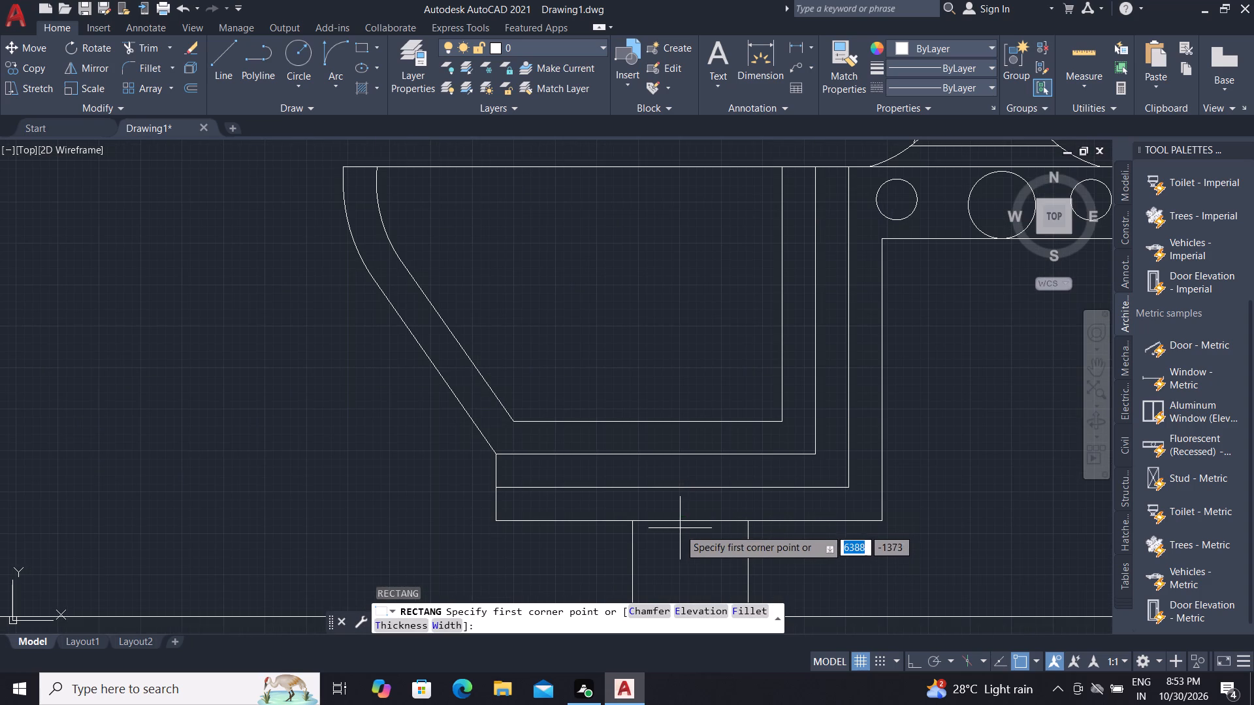
left_click(671, 520)
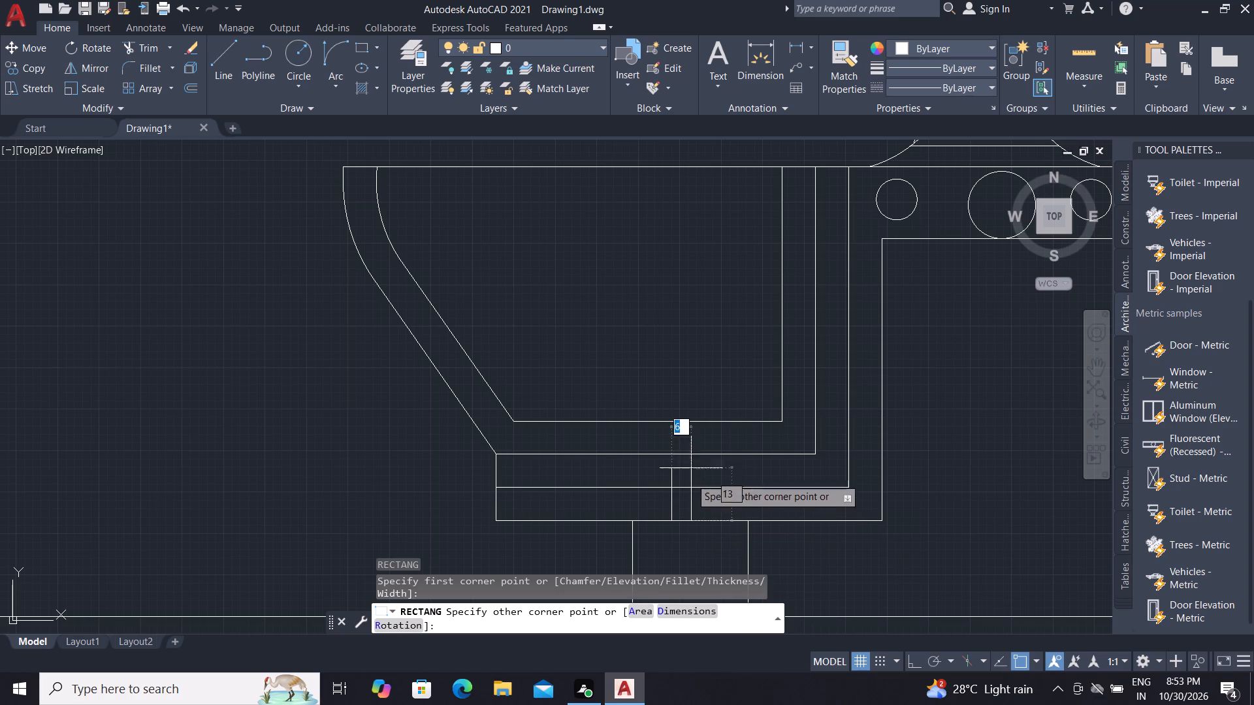
left_click(713, 420)
scroll(686, 454, "up", 2)
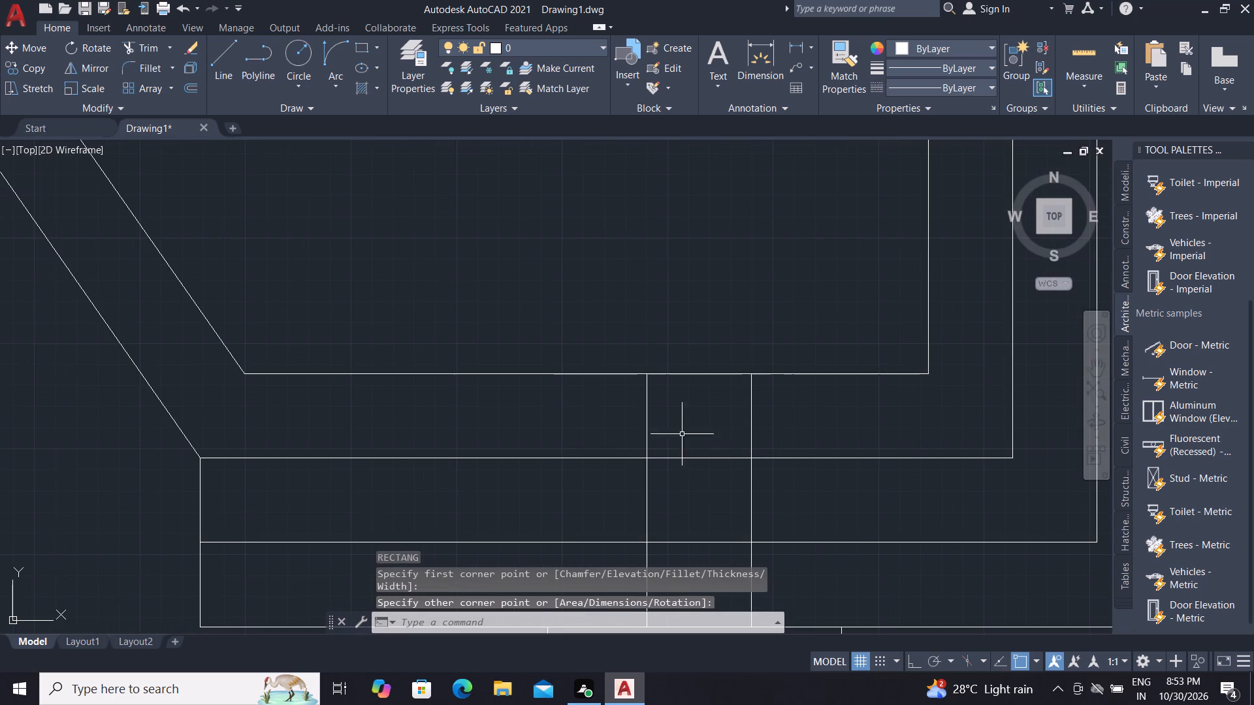
Trim away the two horizontal base-layer lines crossing the waste-hole rectangle beneath the basin bowl.
scroll(664, 354, "down", 3)
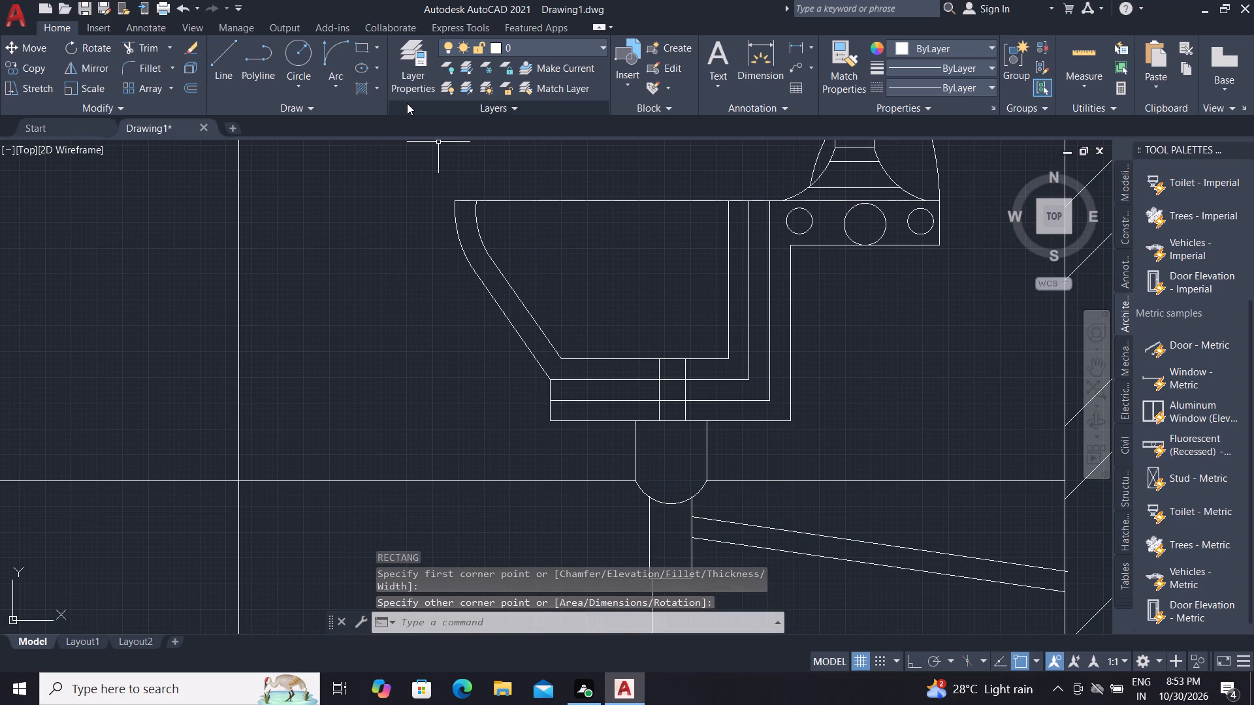
type("TR")
key("space")
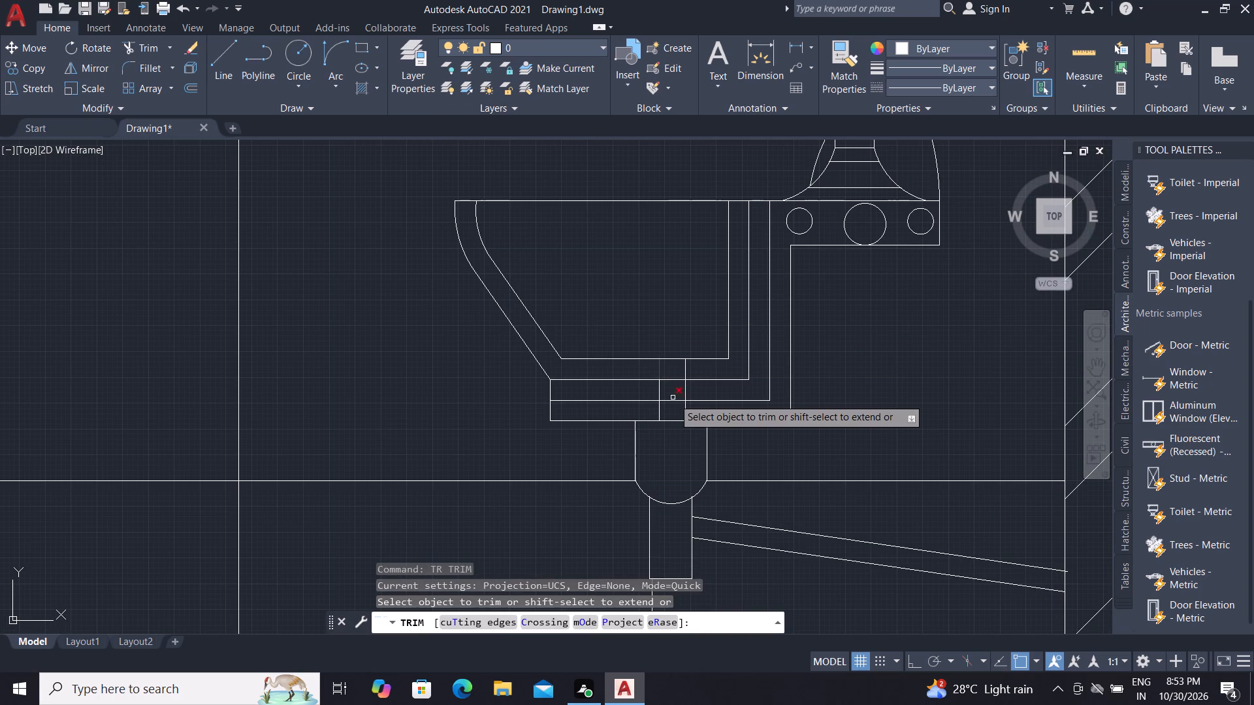
left_click(675, 402)
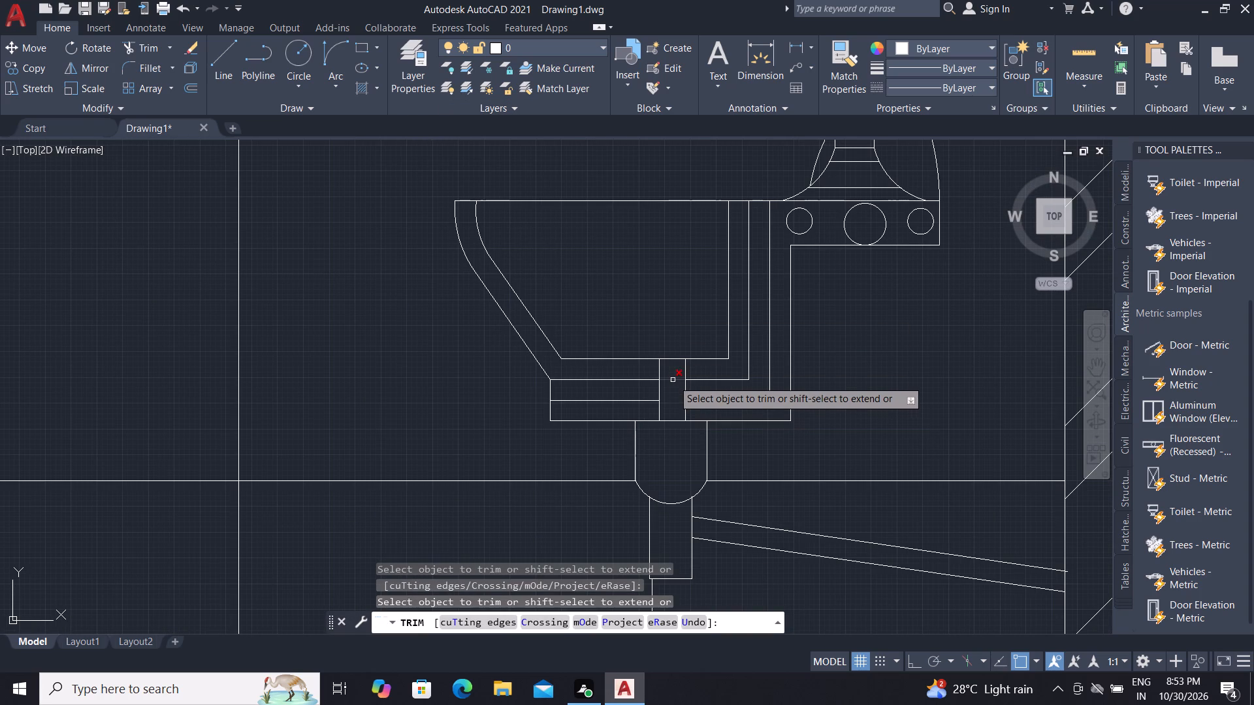
left_click(671, 378)
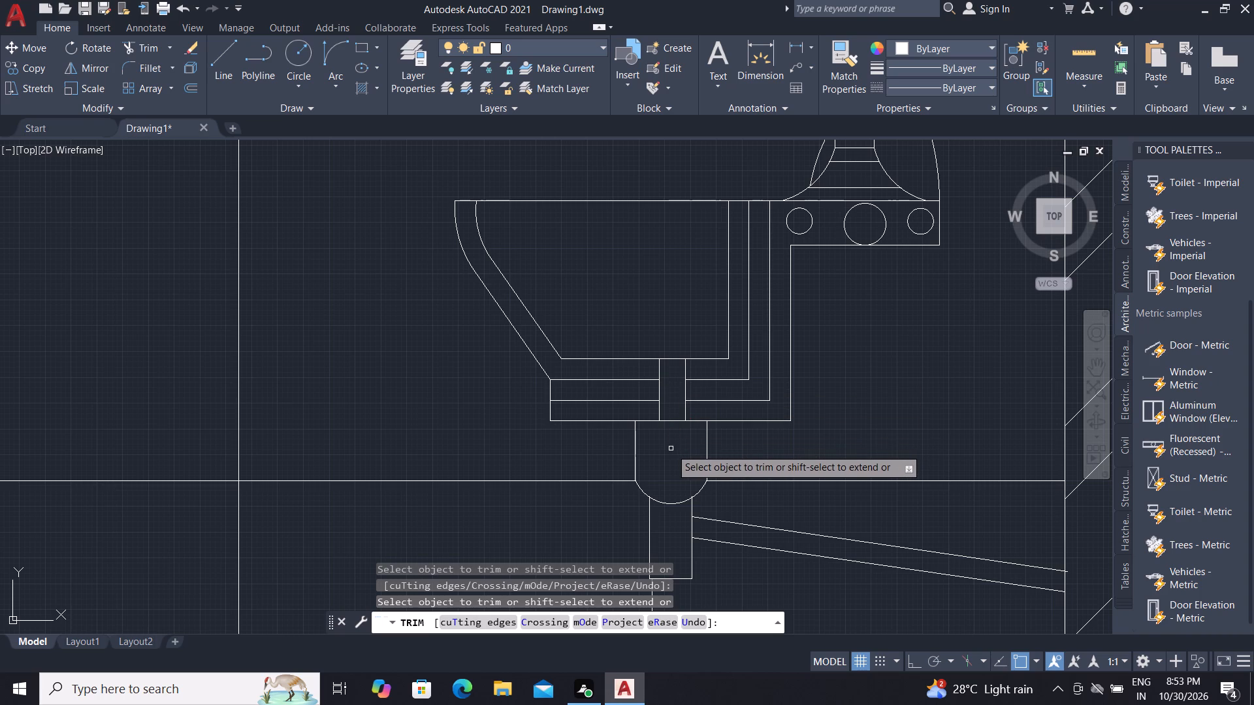
key("Escape")
Draw a horizontal multileader without text from the vertically lined unit under the washbasin, through the hatched wall to outside.
scroll(655, 429, "down", 5)
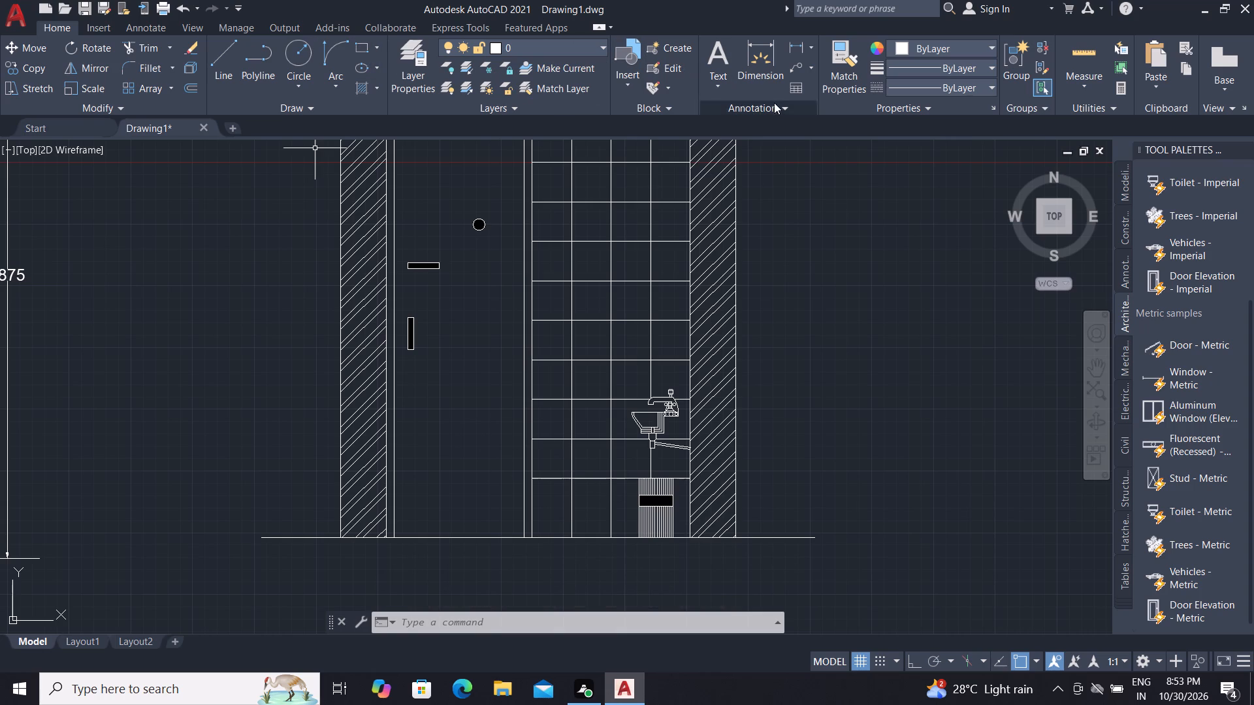
left_click(791, 65)
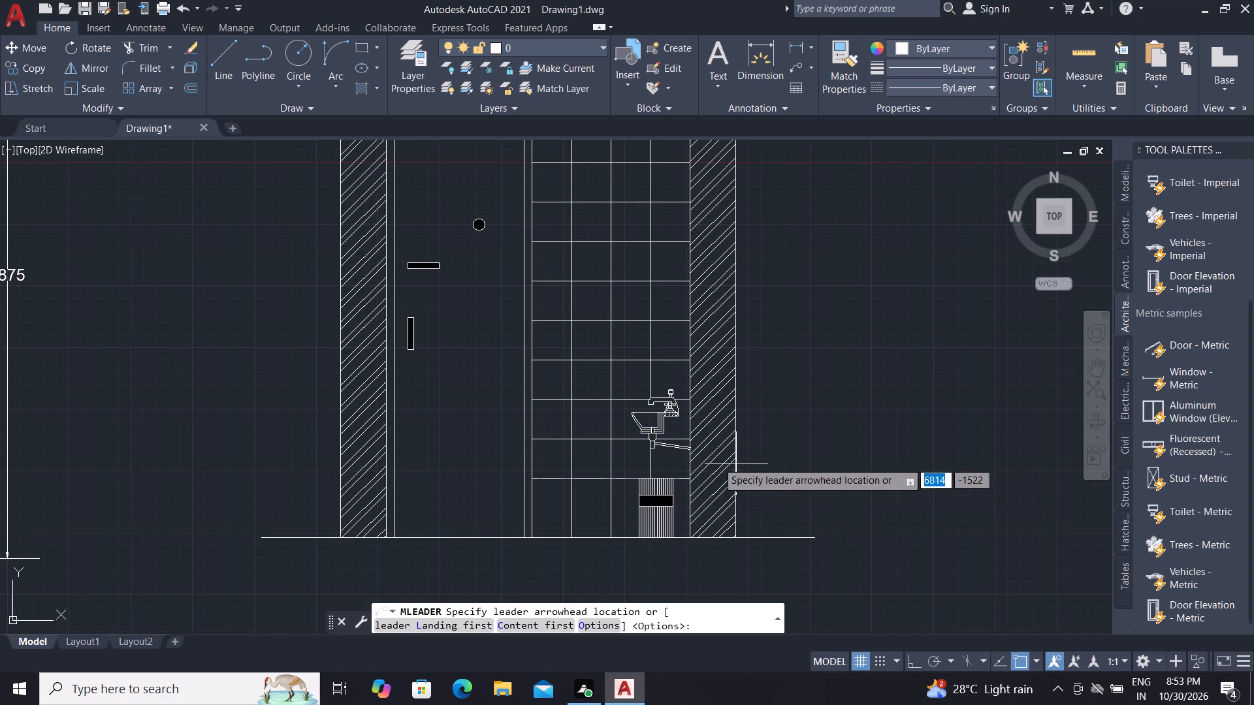
scroll(698, 521, "up", 3)
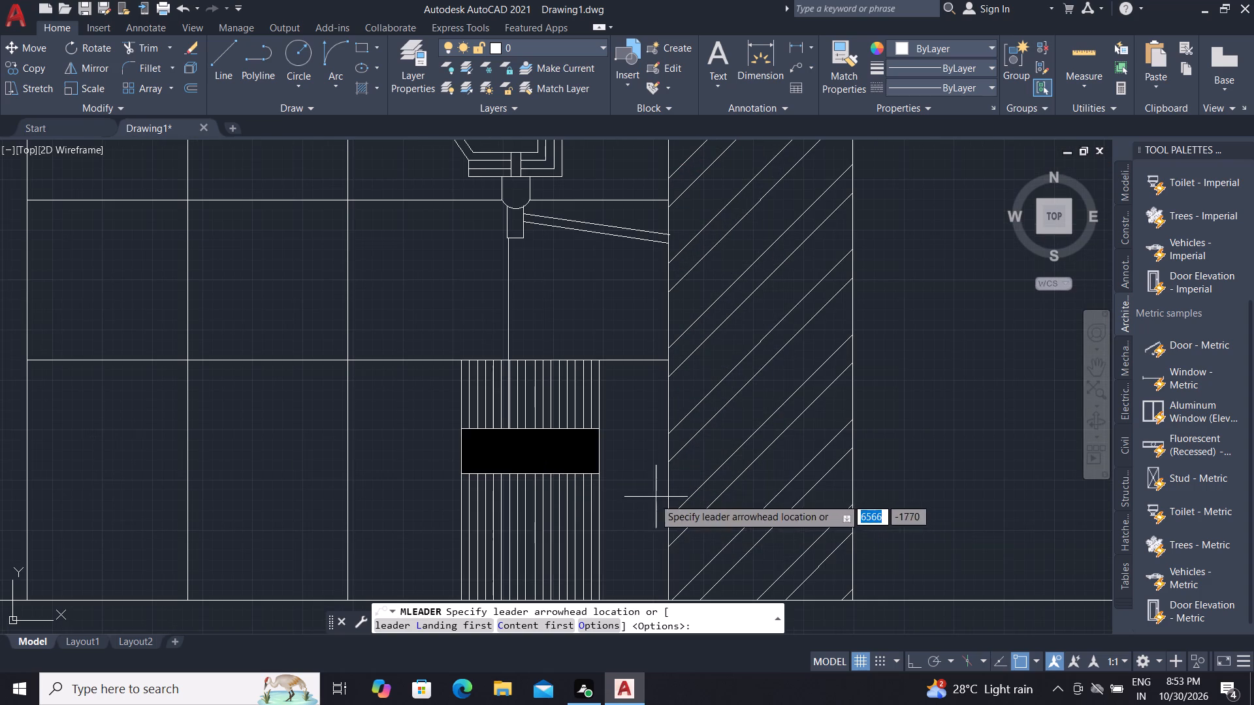
left_click(600, 509)
scroll(590, 488, "down", 2)
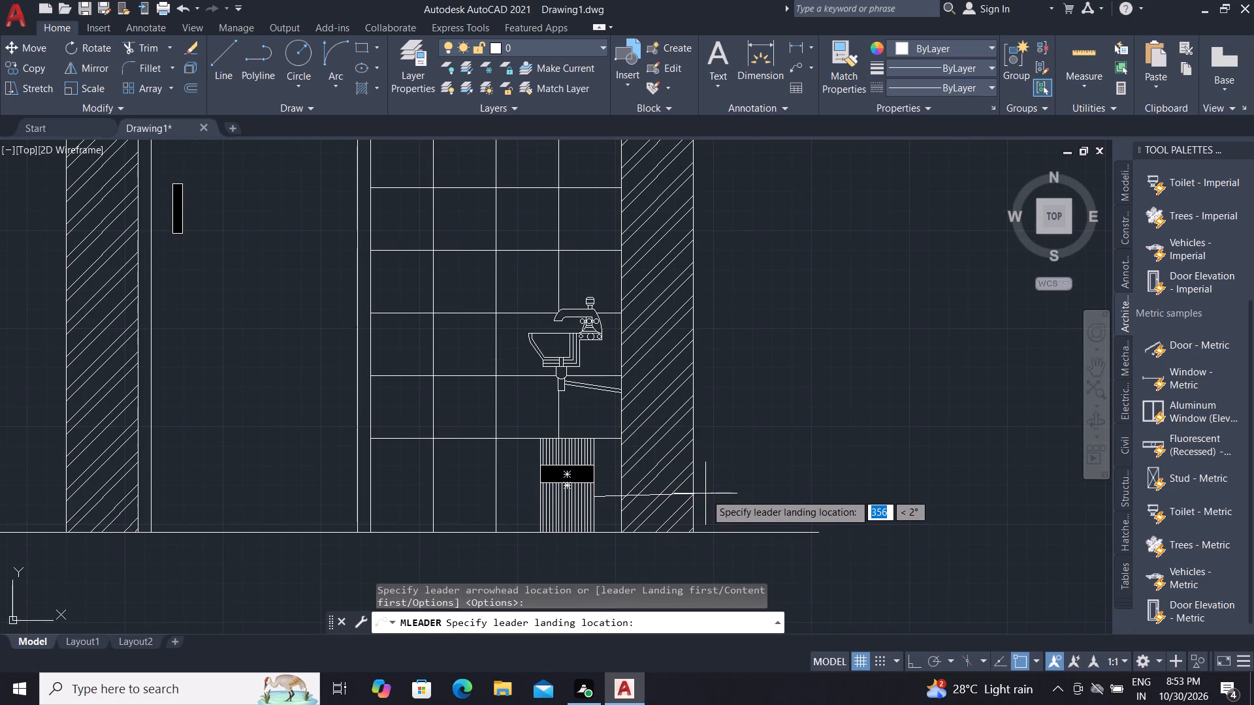
key("F8")
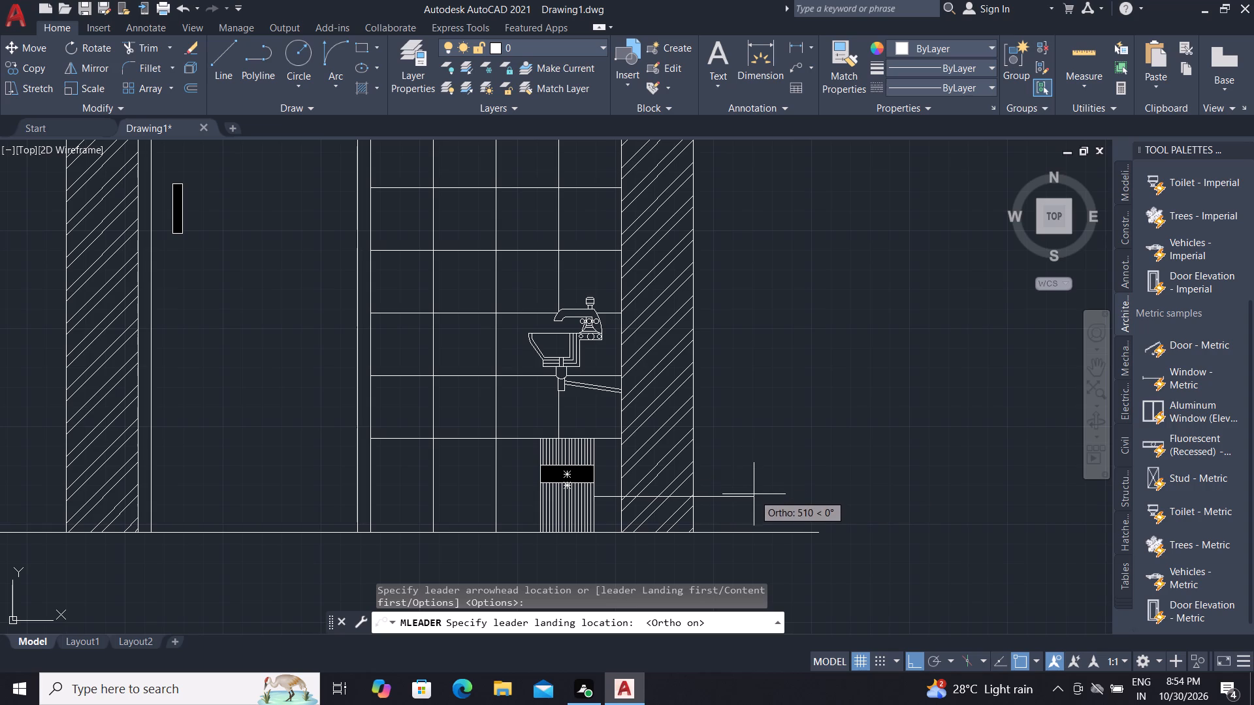
left_click(794, 477)
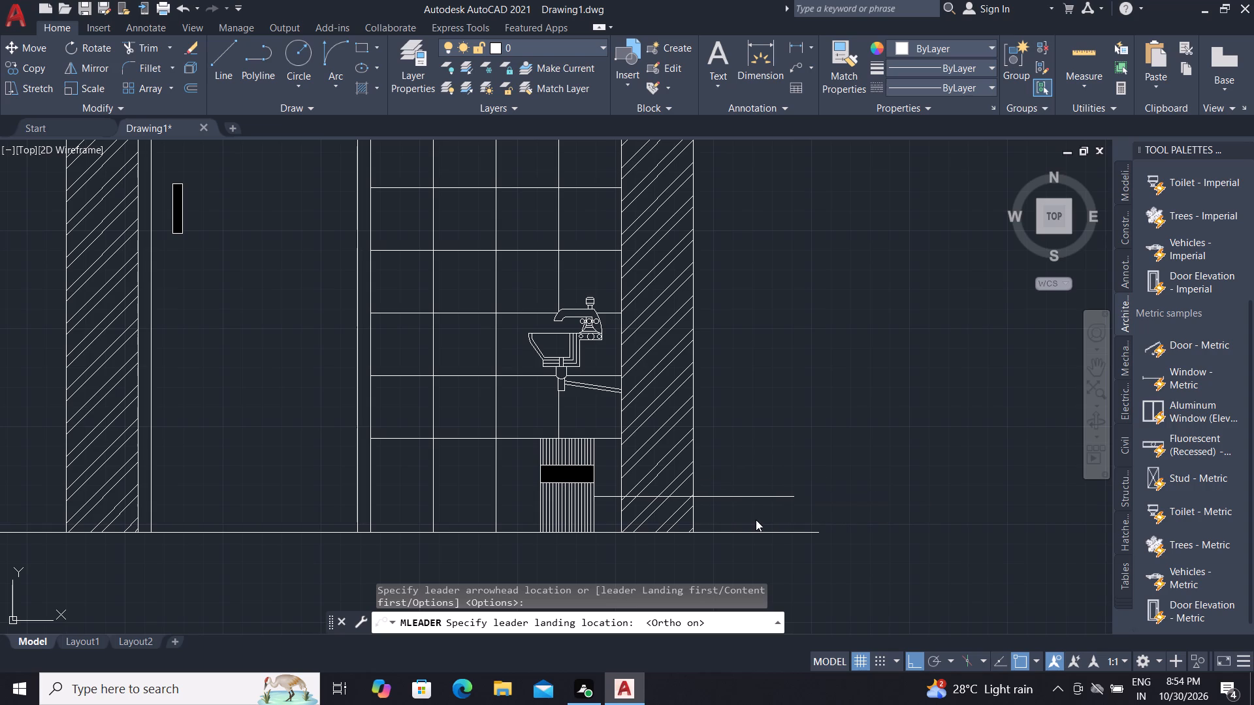
key("Escape")
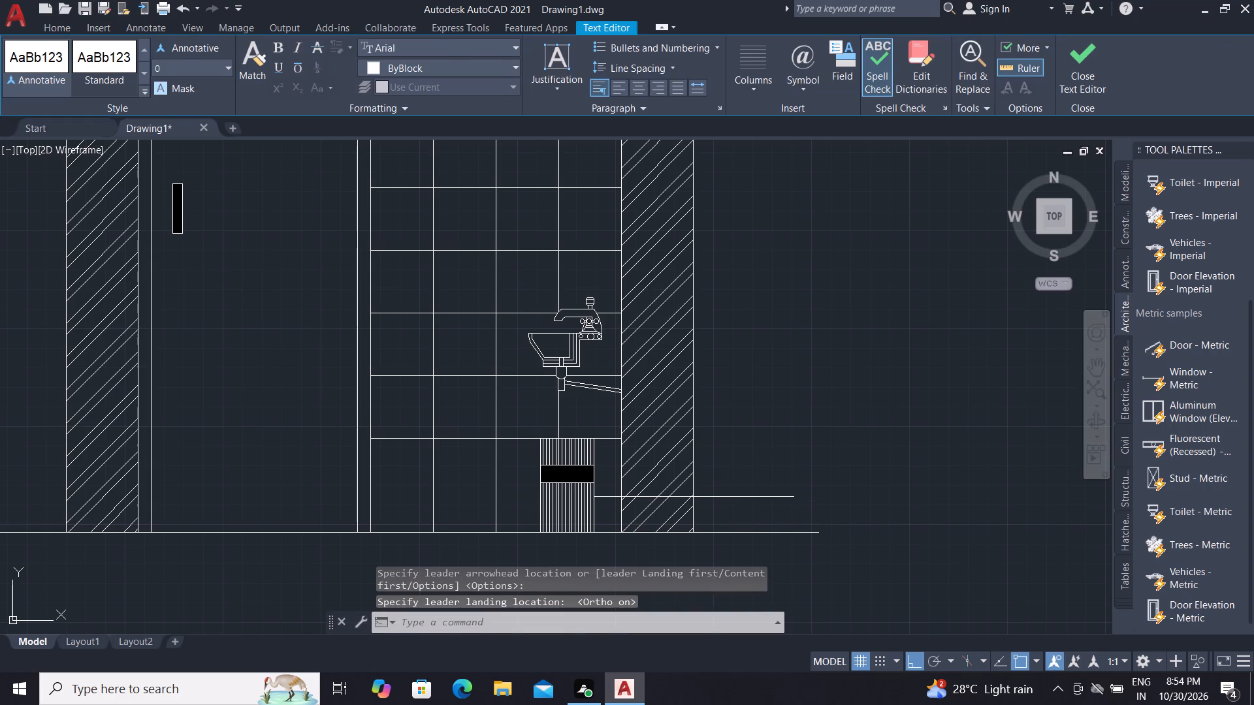
Copy the SECTION AT C-C title to just outside the new section's hatched wall, beside the leader's end.
scroll(758, 497, "down", 1)
scroll(218, 330, "down", 1)
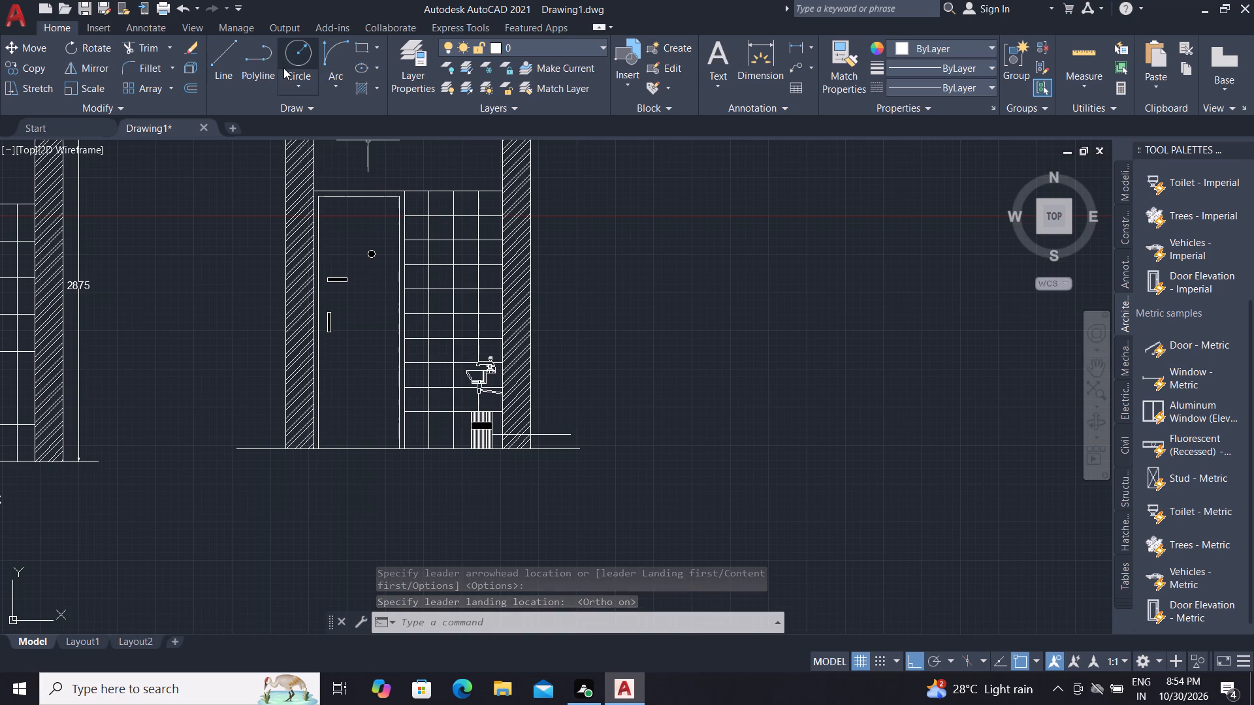
left_click(33, 65)
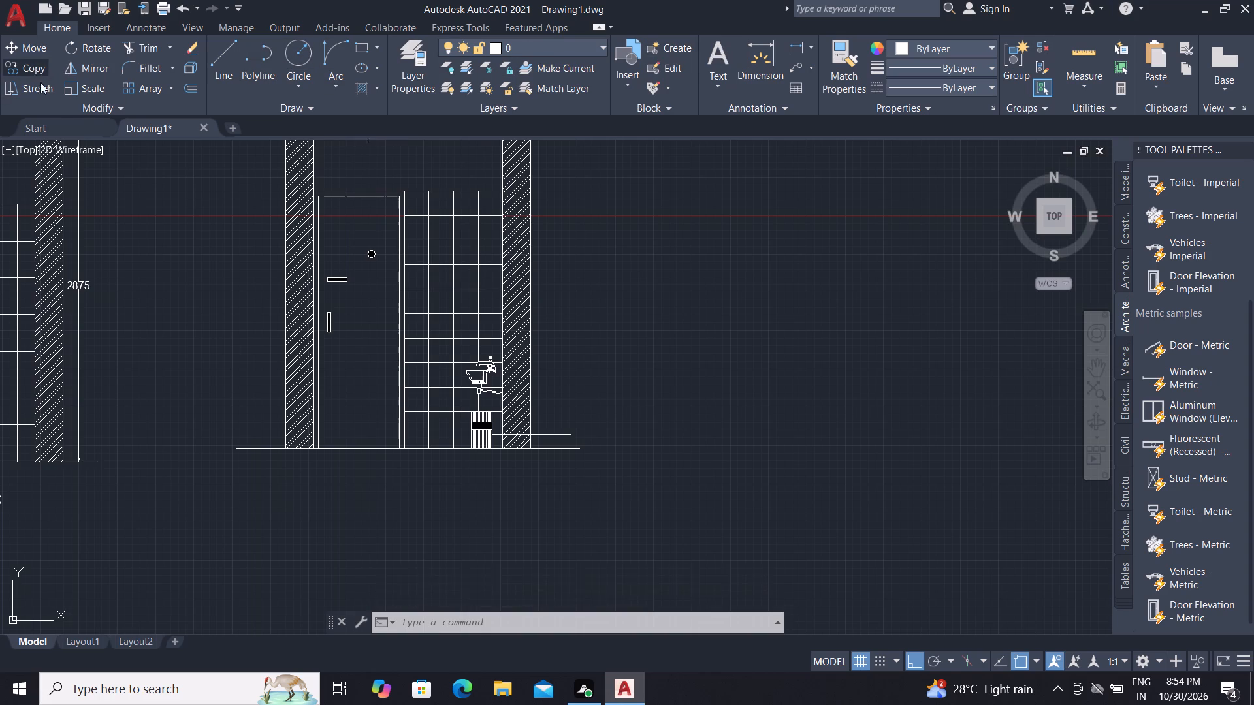
scroll(157, 306, "down", 2)
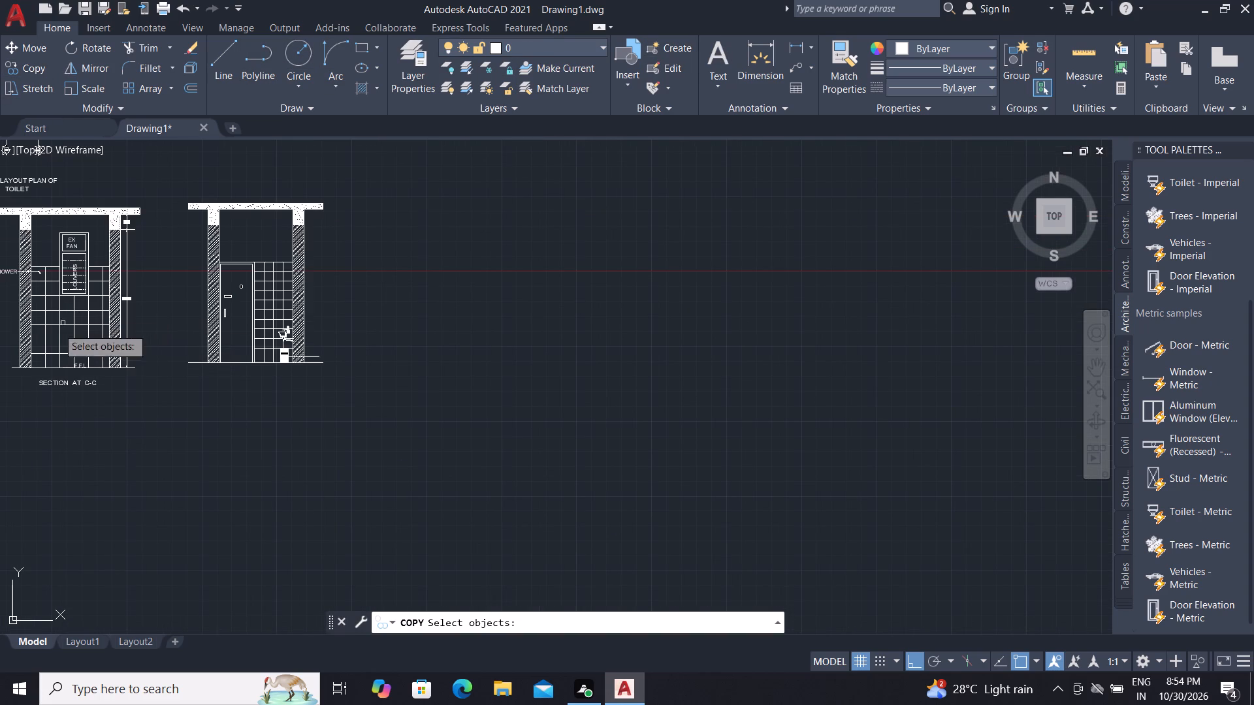
scroll(74, 396, "up", 2)
left_click(44, 369)
right_click(42, 369)
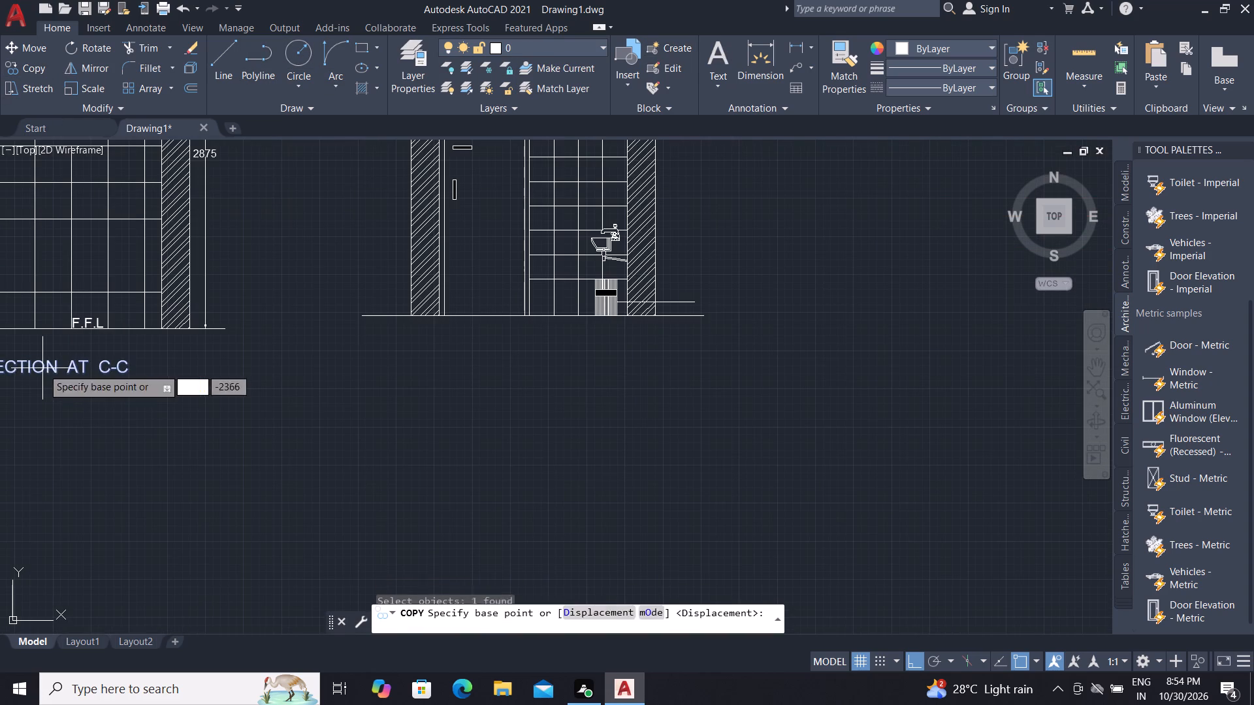
left_click(41, 368)
scroll(658, 274, "up", 3)
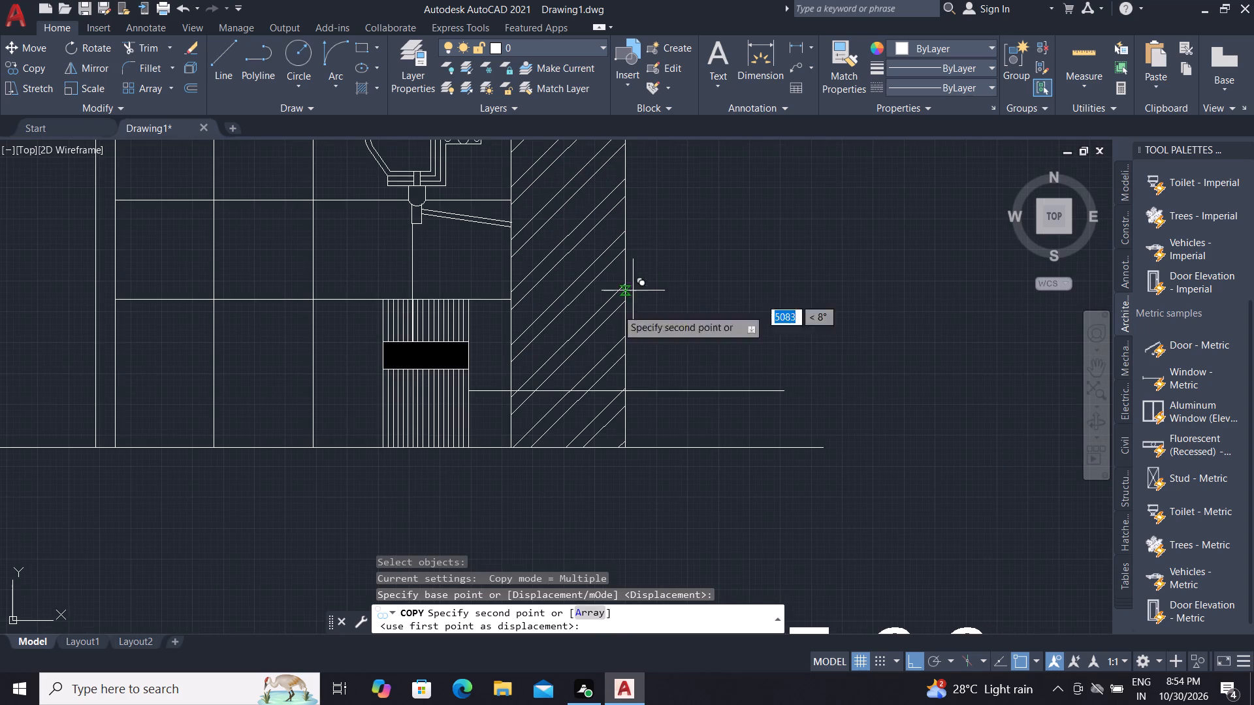
key("F8")
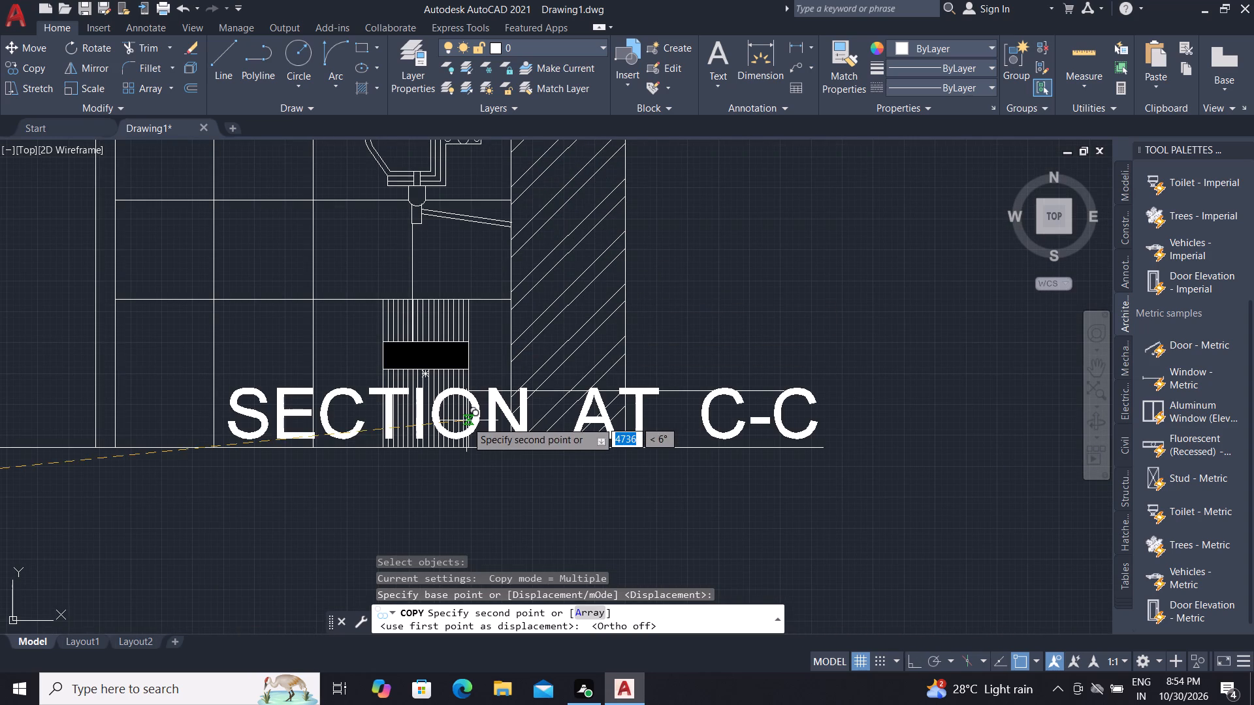
scroll(838, 371, "down", 1)
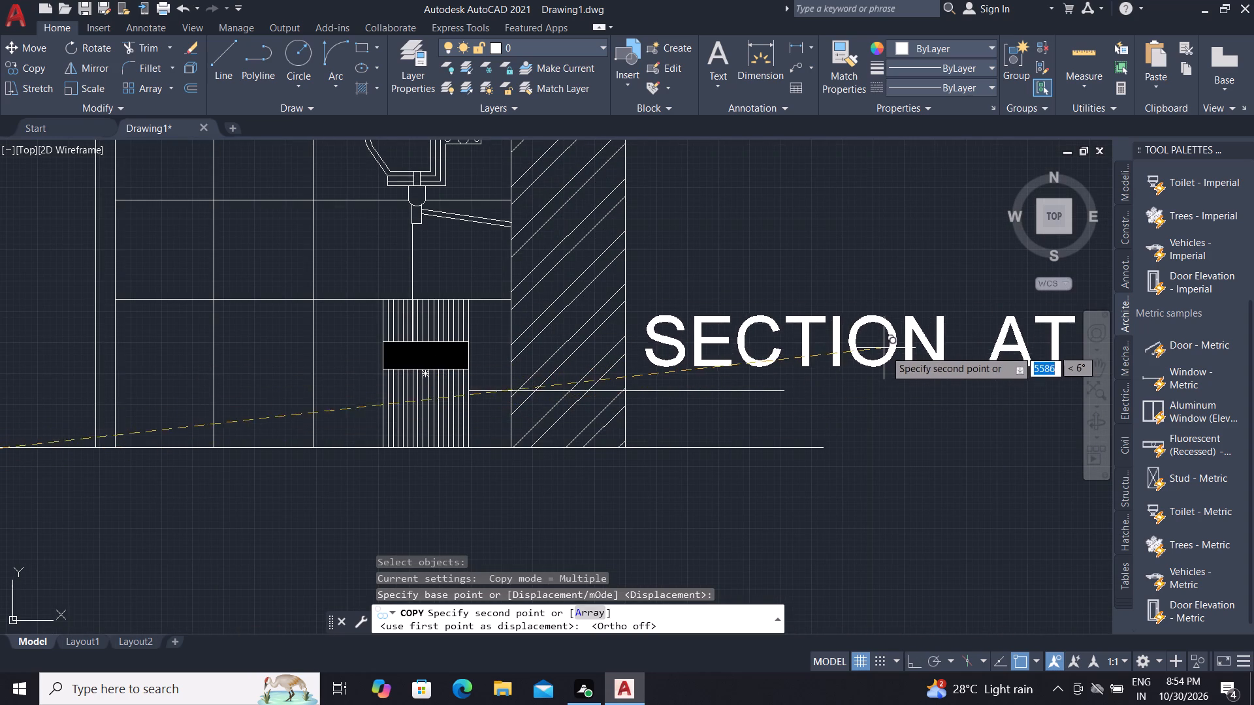
left_click(887, 365)
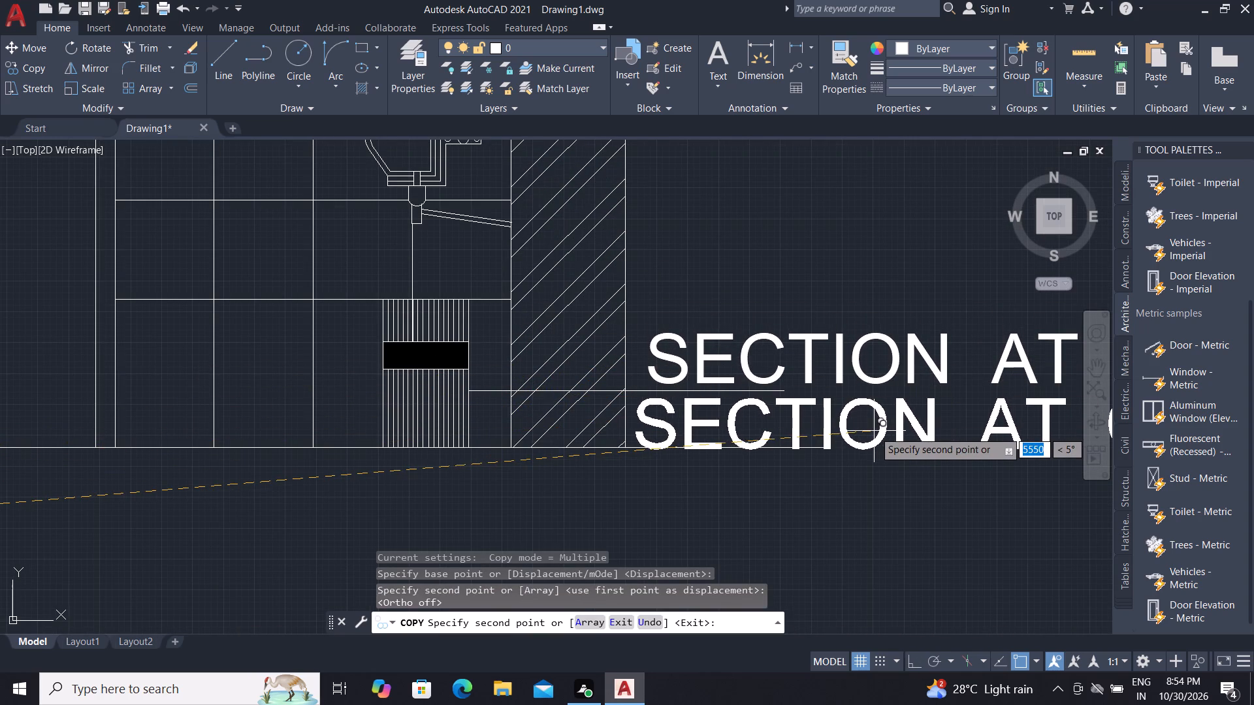
key("Escape")
Replace the copied title's text beside the leader with SS BRUSH FINISH.
scroll(756, 367, "down", 3)
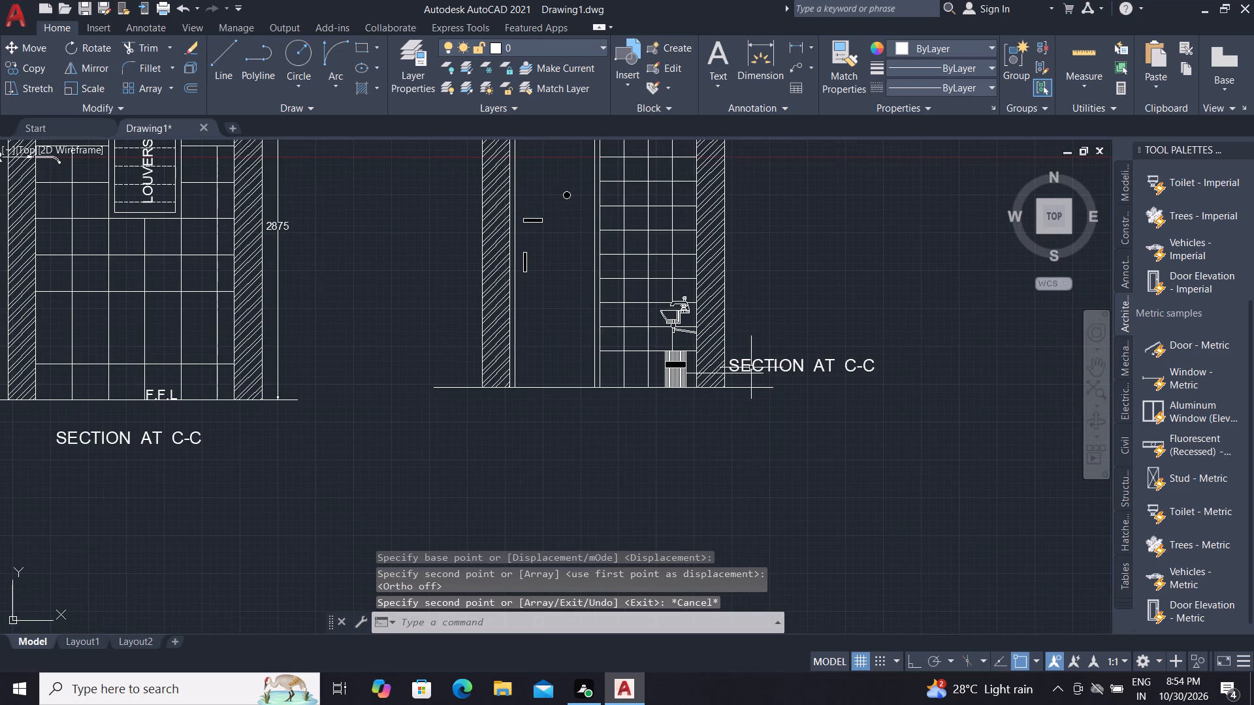
left_click(752, 369)
left_click(752, 360)
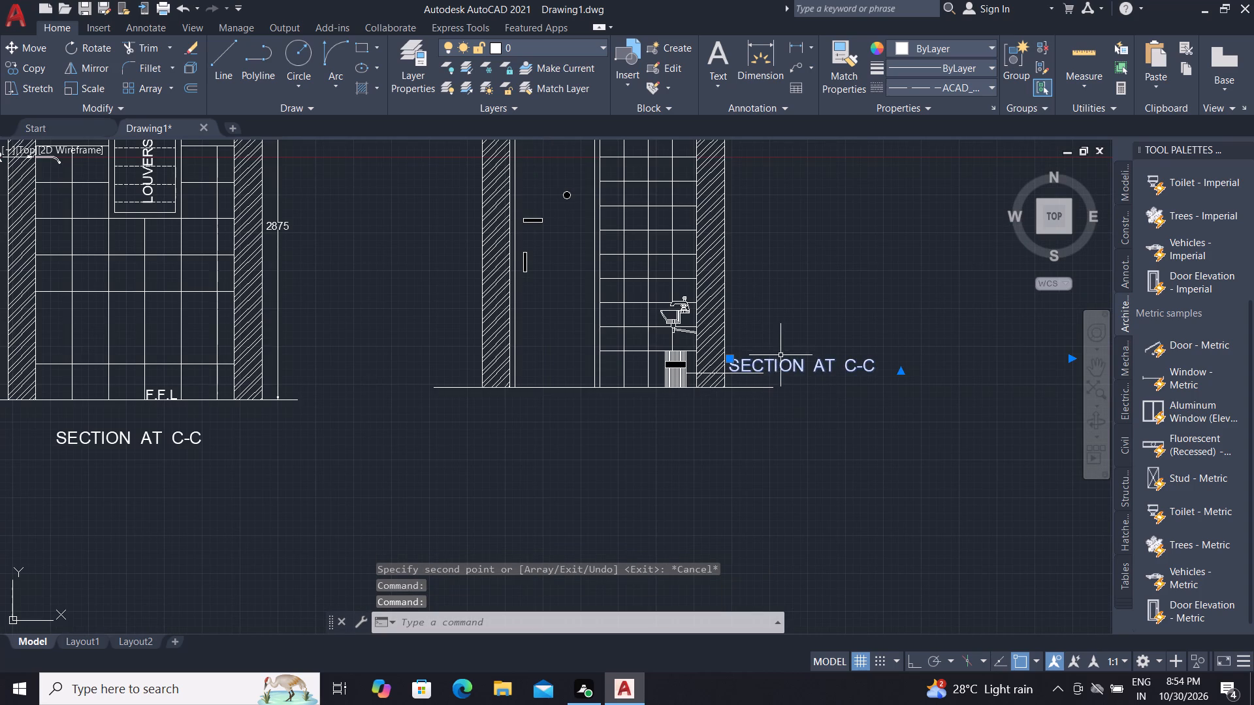
double_click(762, 368)
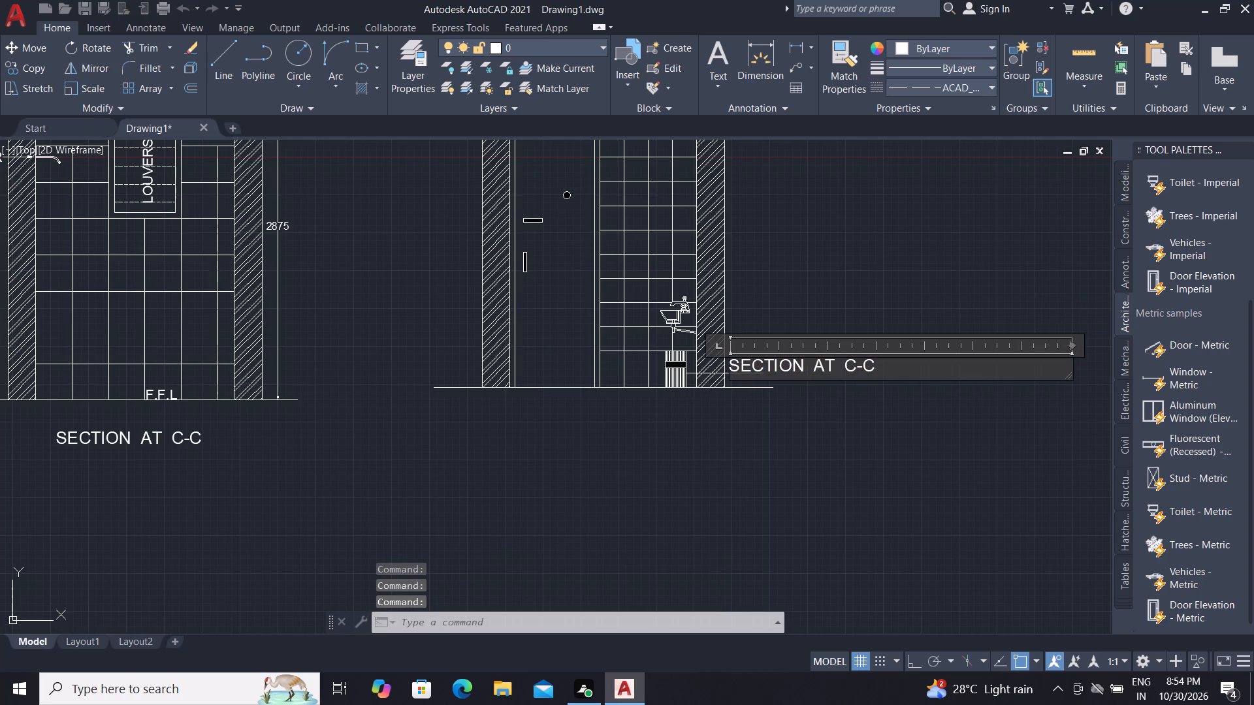
scroll(897, 365, "up", 3)
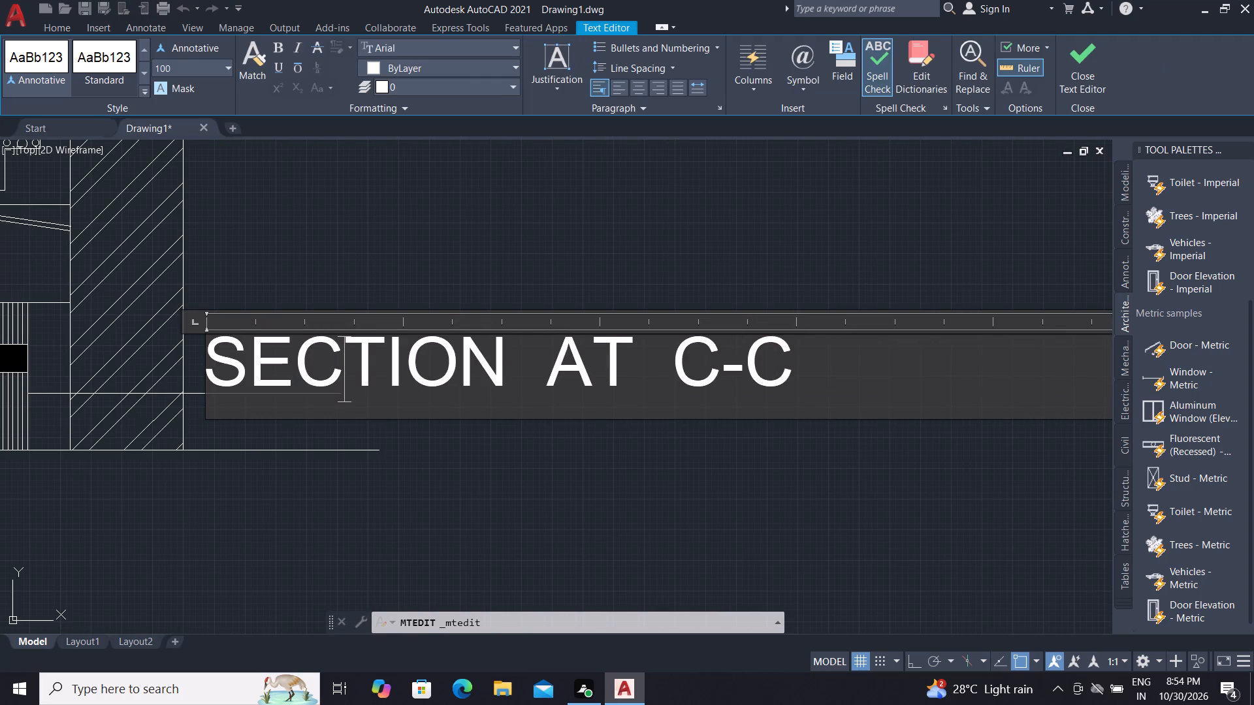
left_click(802, 383)
left_click_drag(802, 379, 802, 372)
double_click(802, 372)
triple_click(802, 372)
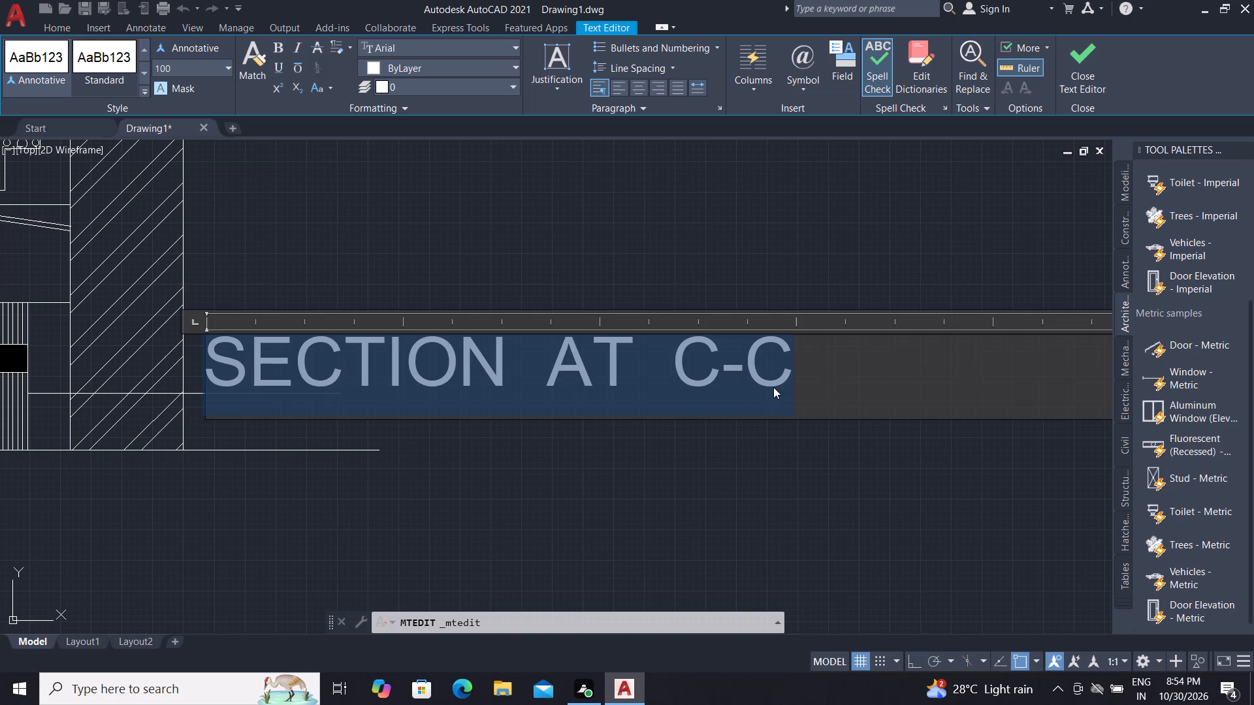
key("BackSpace")
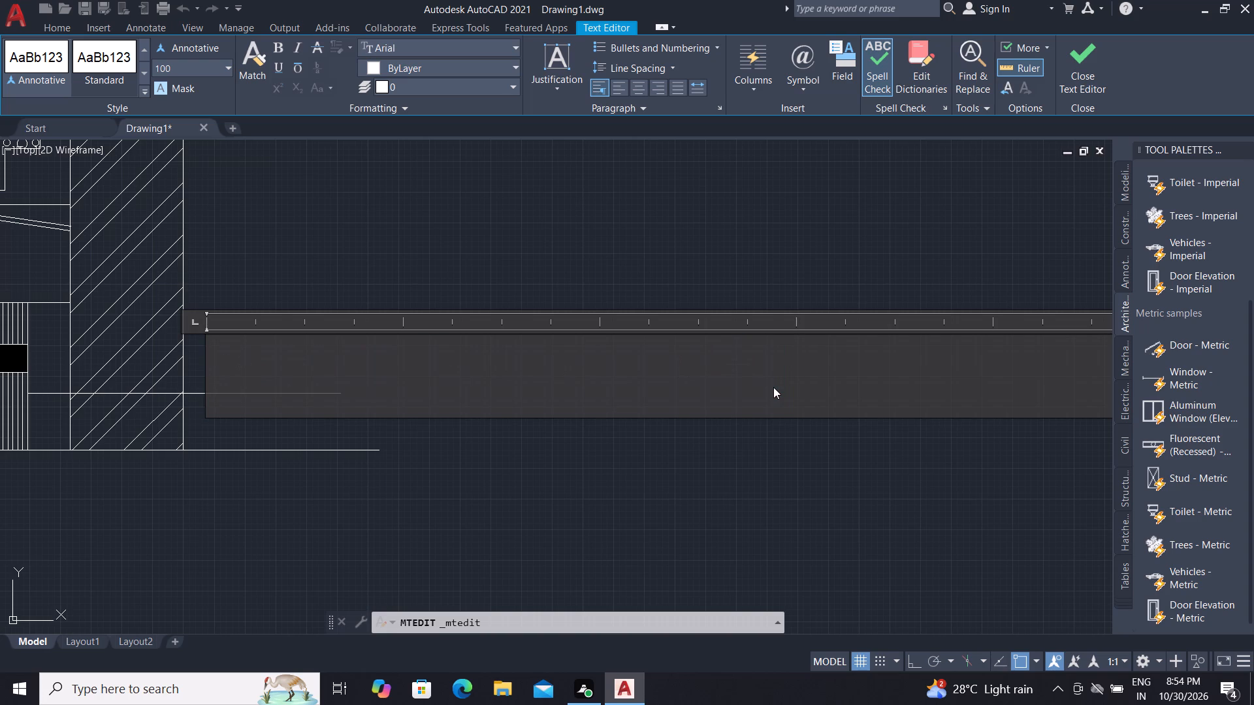
type("SS")
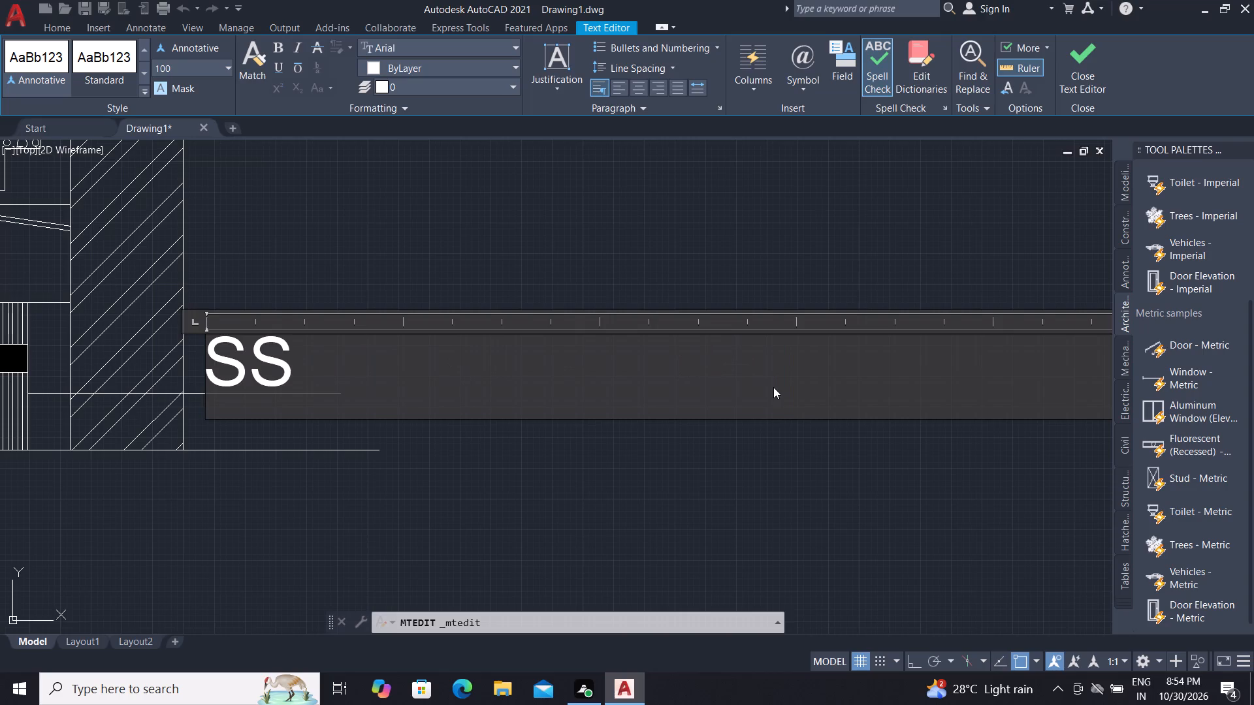
key("space")
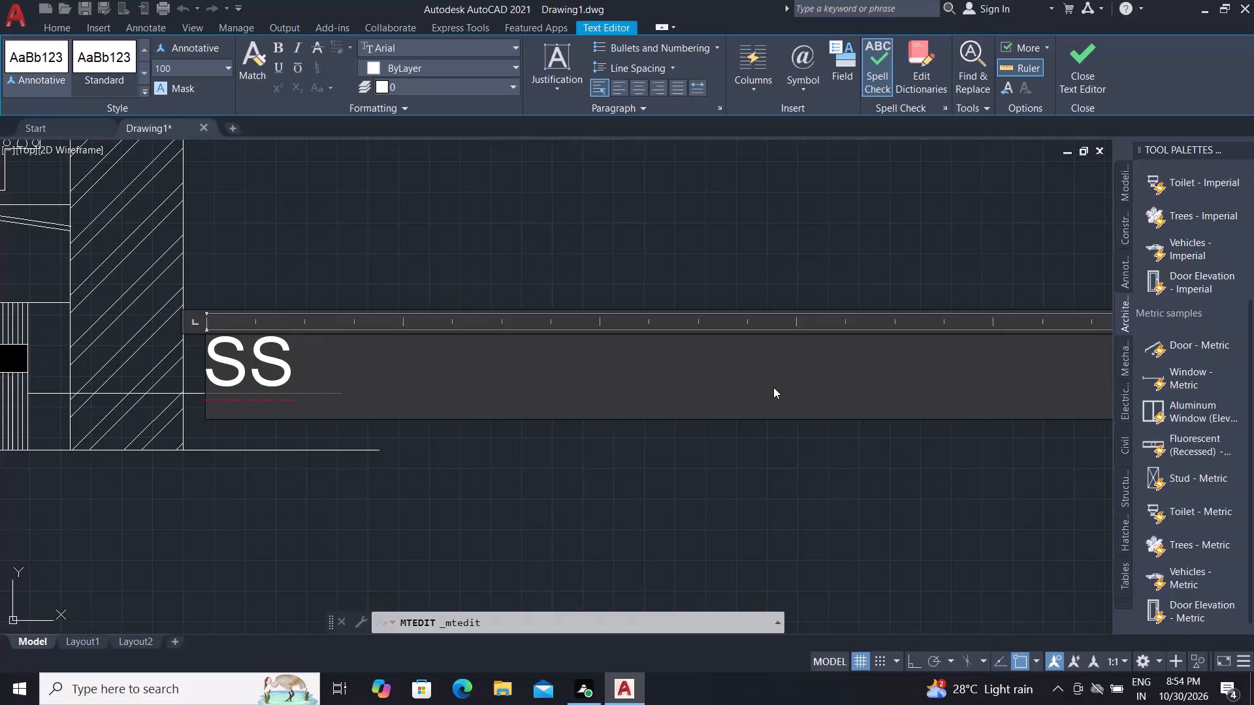
key("b")
type("RUSH FIN")
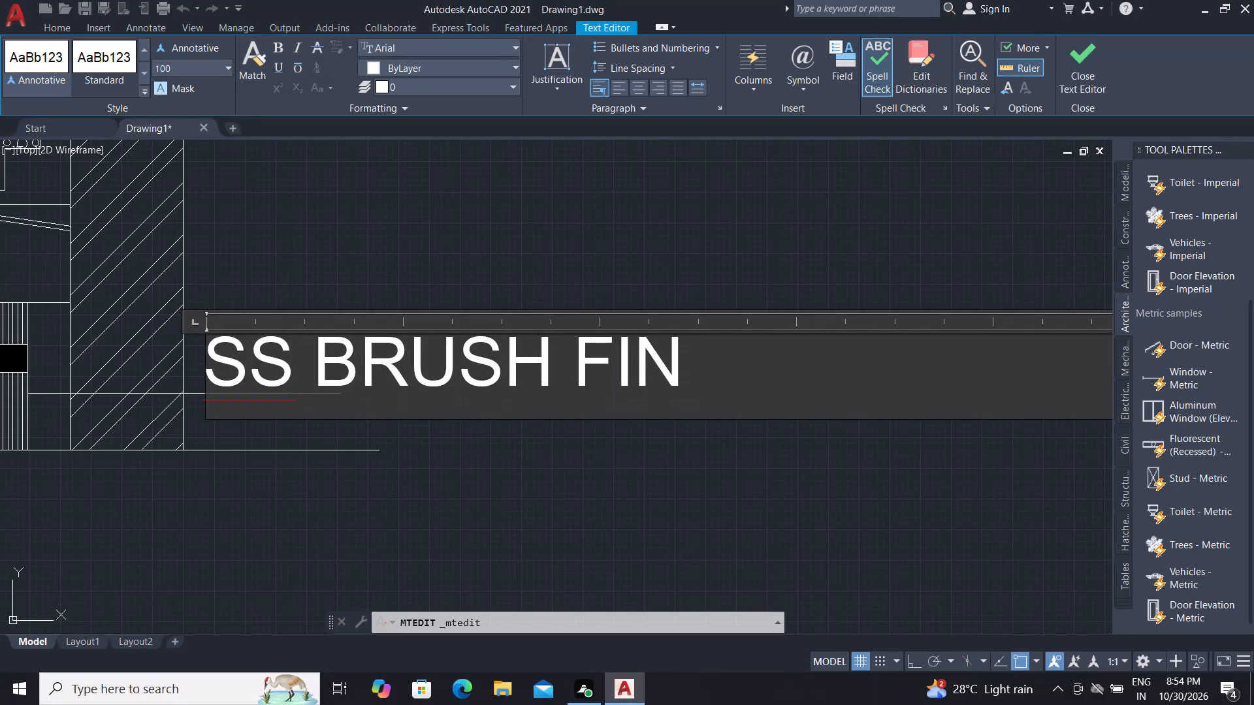
key("i")
type("SH")
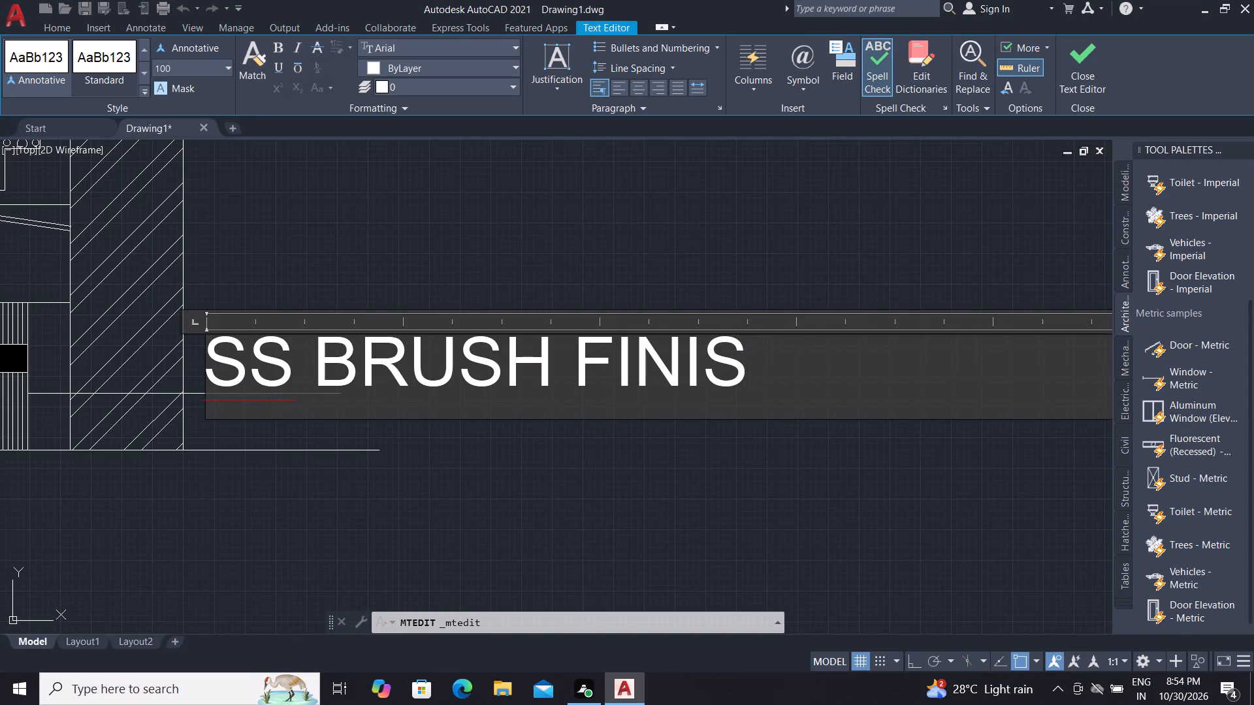
Set the text height of the SS BRUSH FINISH label to 50.
double_click(825, 373)
left_click(825, 373)
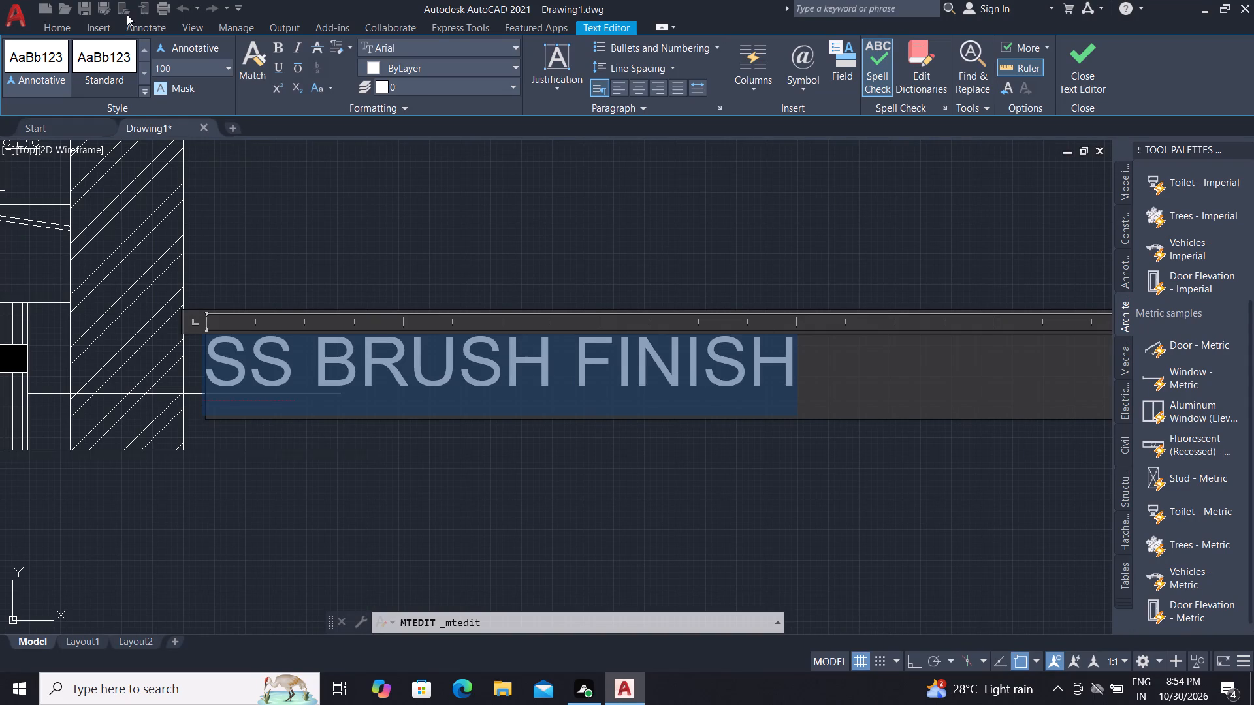
left_click(176, 62)
key("BackSpace")
type("50")
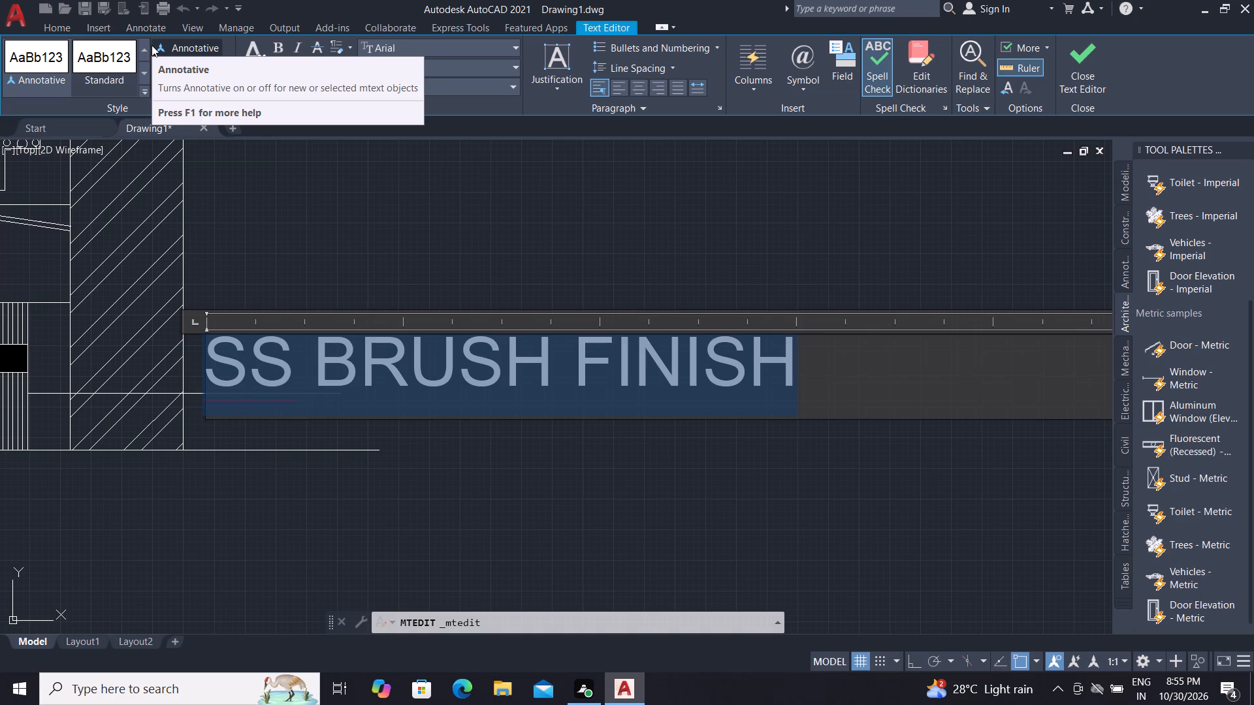
key("Return")
left_click(251, 227)
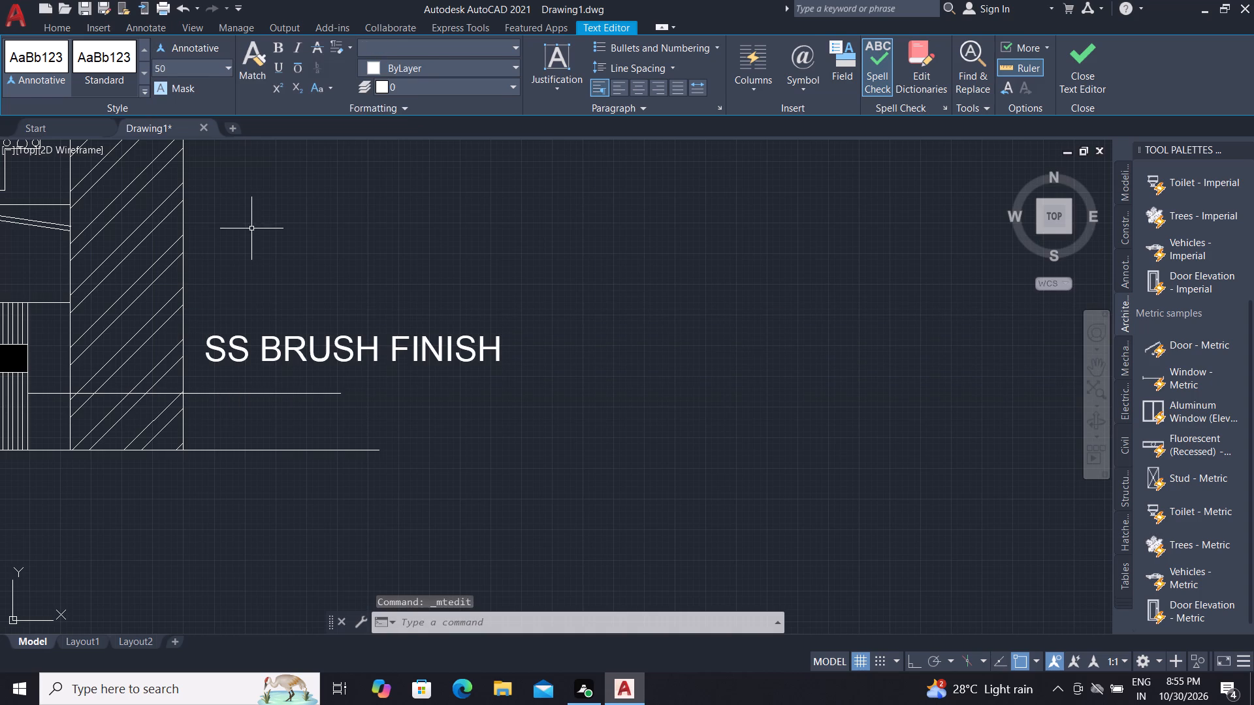
Copy the SS BRUSH FINISH label to directly below the leader line outside the hatched wall.
left_click(29, 65)
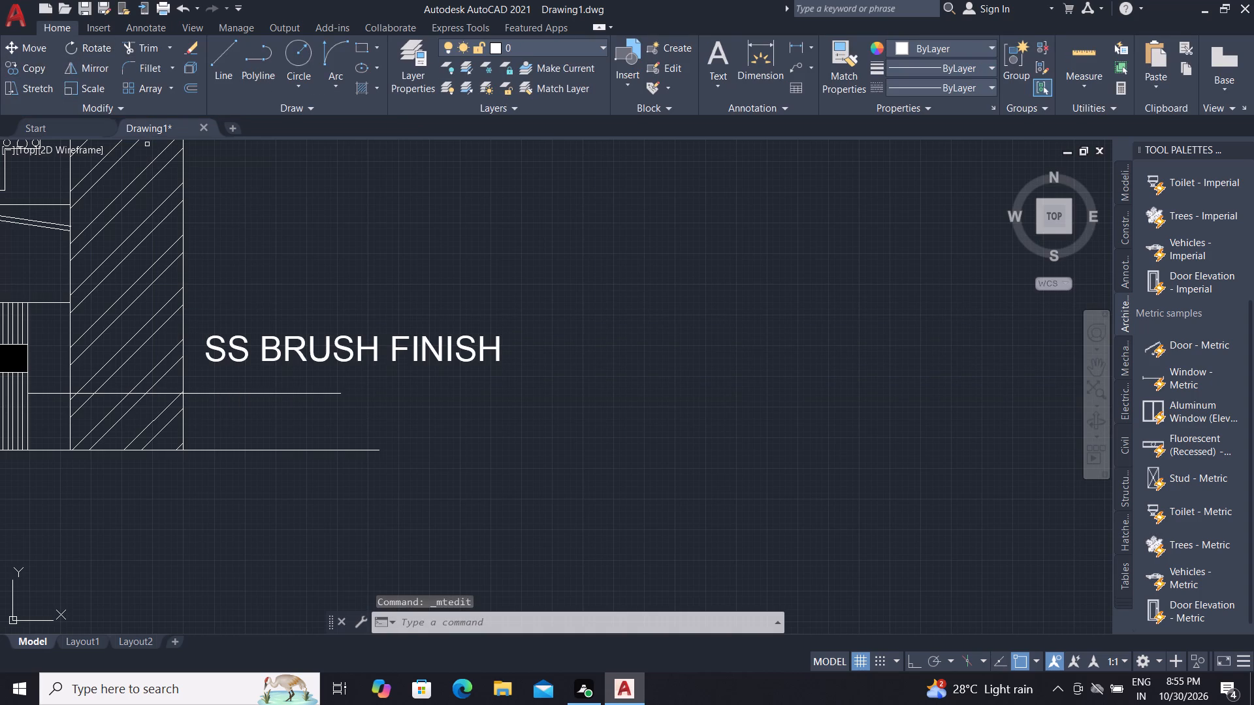
left_click(240, 356)
right_click(244, 352)
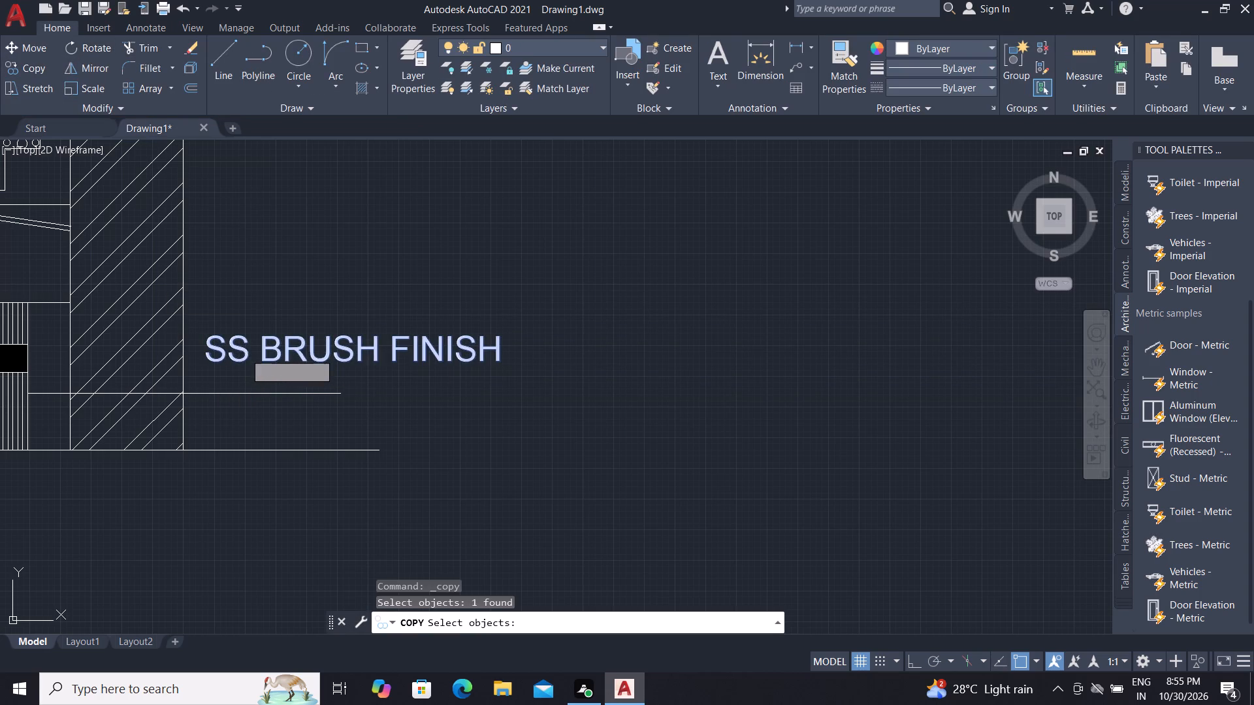
left_click(244, 352)
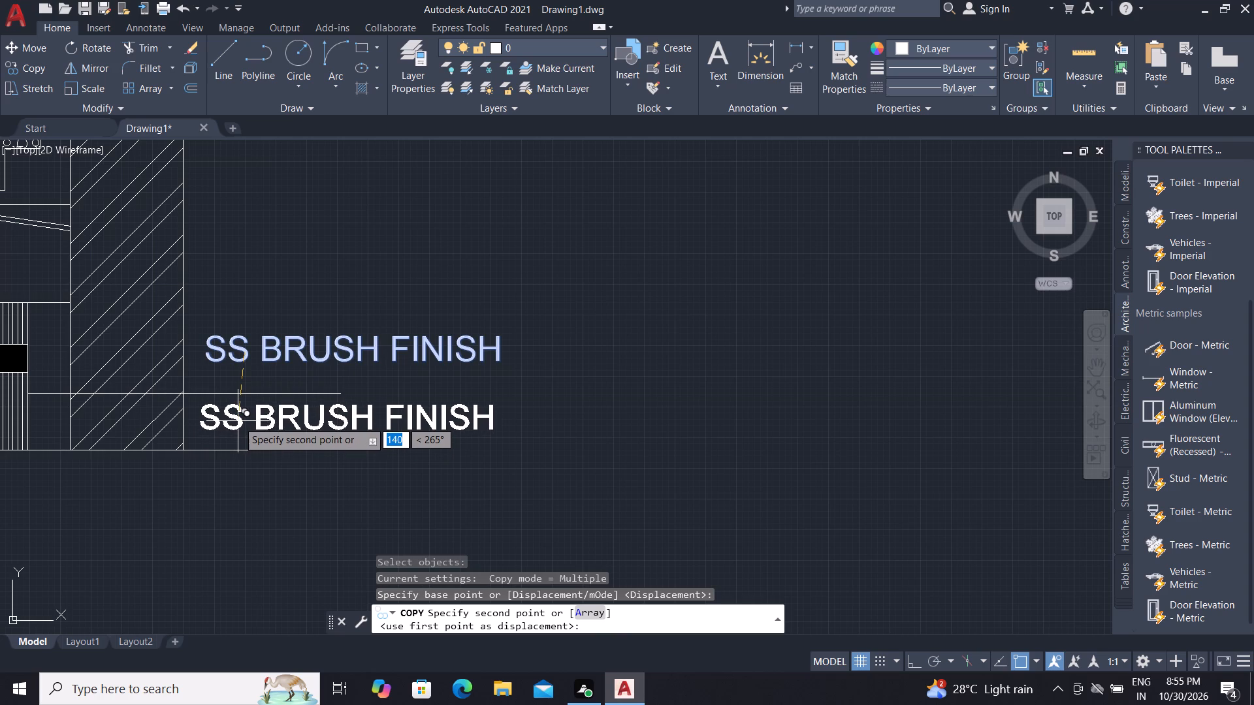
left_click(238, 420)
key("Escape")
Replace the text of the copied label below the leader with DUSTBIN AS/SELECTION.
double_click(240, 420)
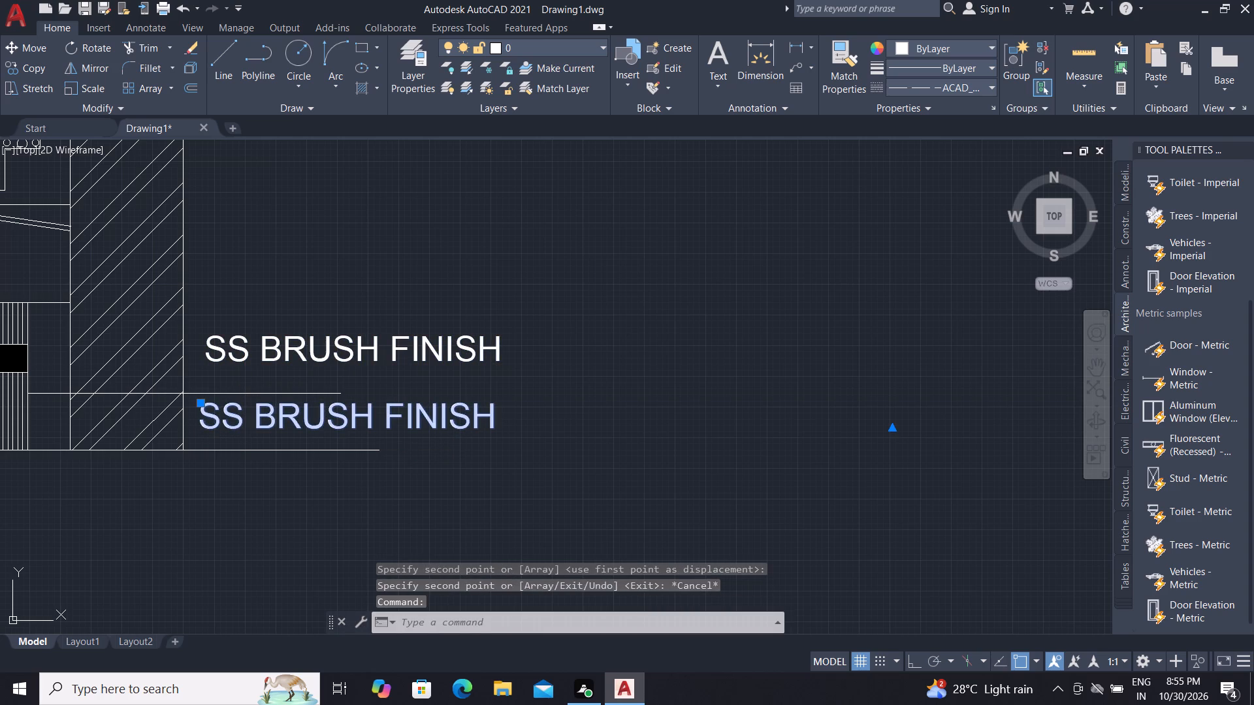
scroll(320, 421, "down", 1)
scroll(438, 411, "up", 3)
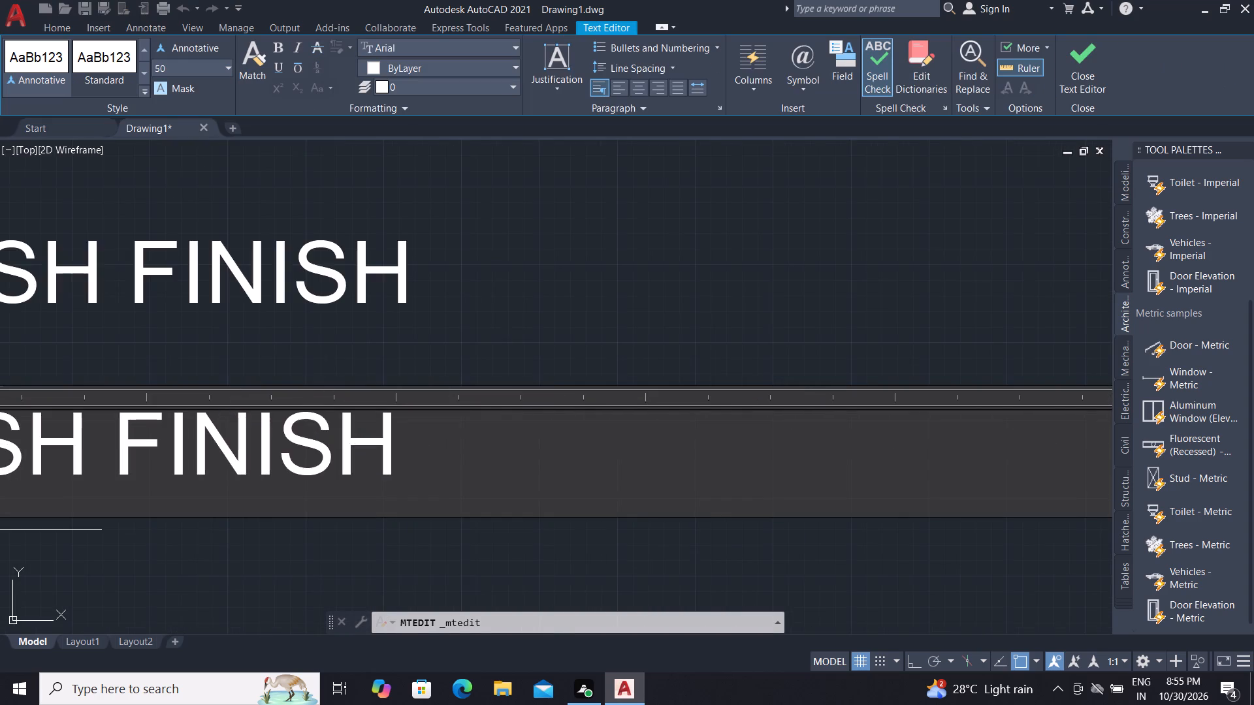
scroll(437, 445, "down", 3)
left_click(432, 448)
key("BackSpace")
key("BackSpace")
key("BackSpace")
key("BackSpace")
key("BackSpace")
key("BackSpace")
key("BackSpace")
key("BackSpace")
key("BackSpace")
key("BackSpace")
key("BackSpace")
key("BackSpace")
key("BackSpace")
key("BackSpace")
key("BackSpace")
key("BackSpace")
key("BackSpace")
key("BackSpace")
key("BackSpace")
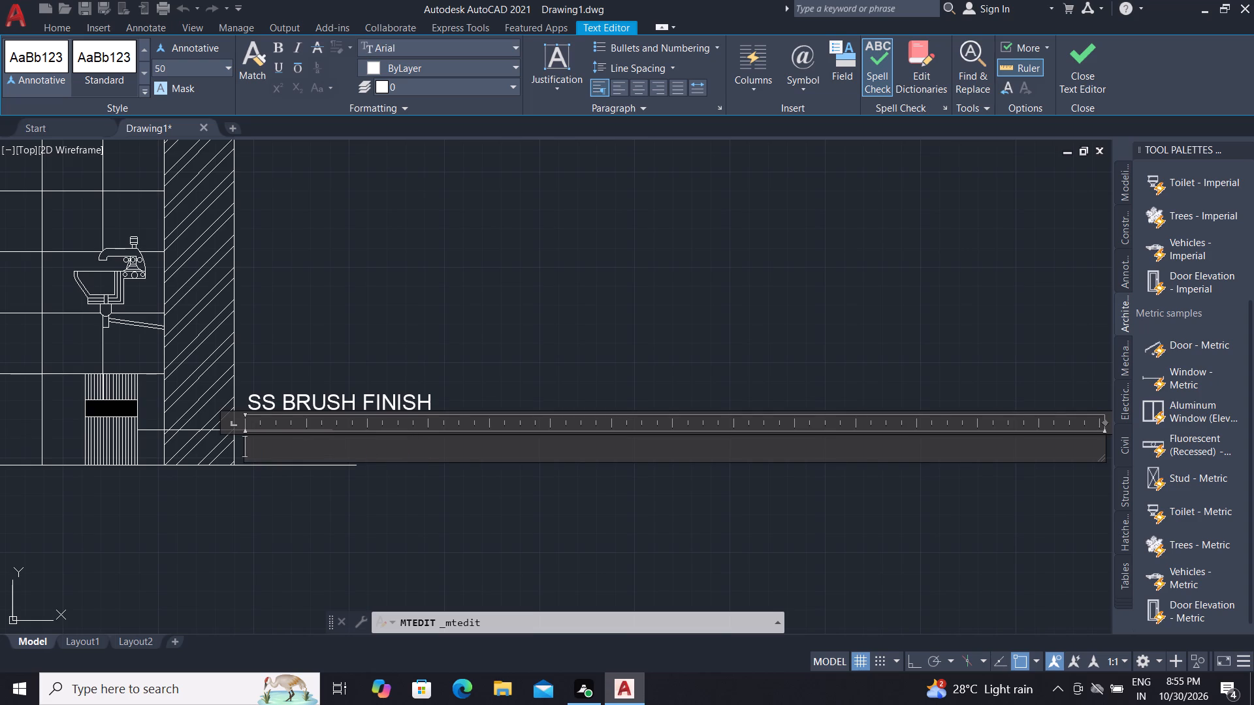
key("d")
type("USTBIN")
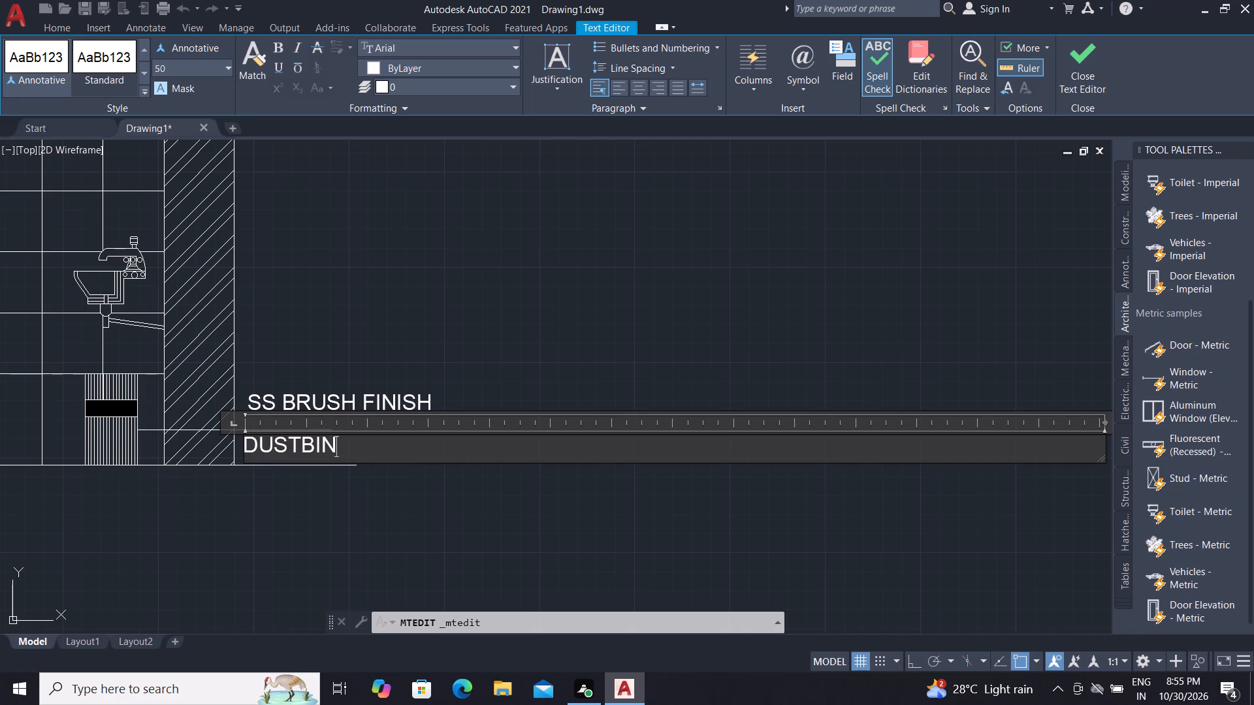
key("space")
type("AS")
key("slash")
type("SE")
type("LECTIO")
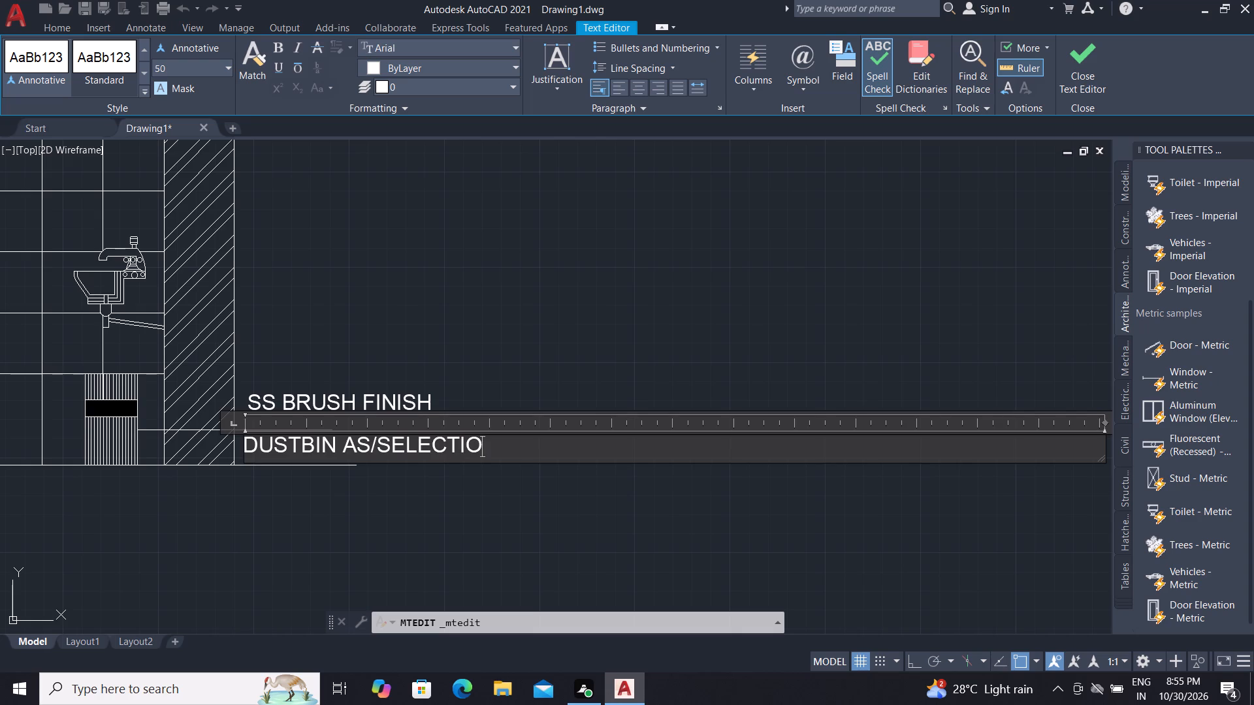
key("n")
left_click(418, 323)
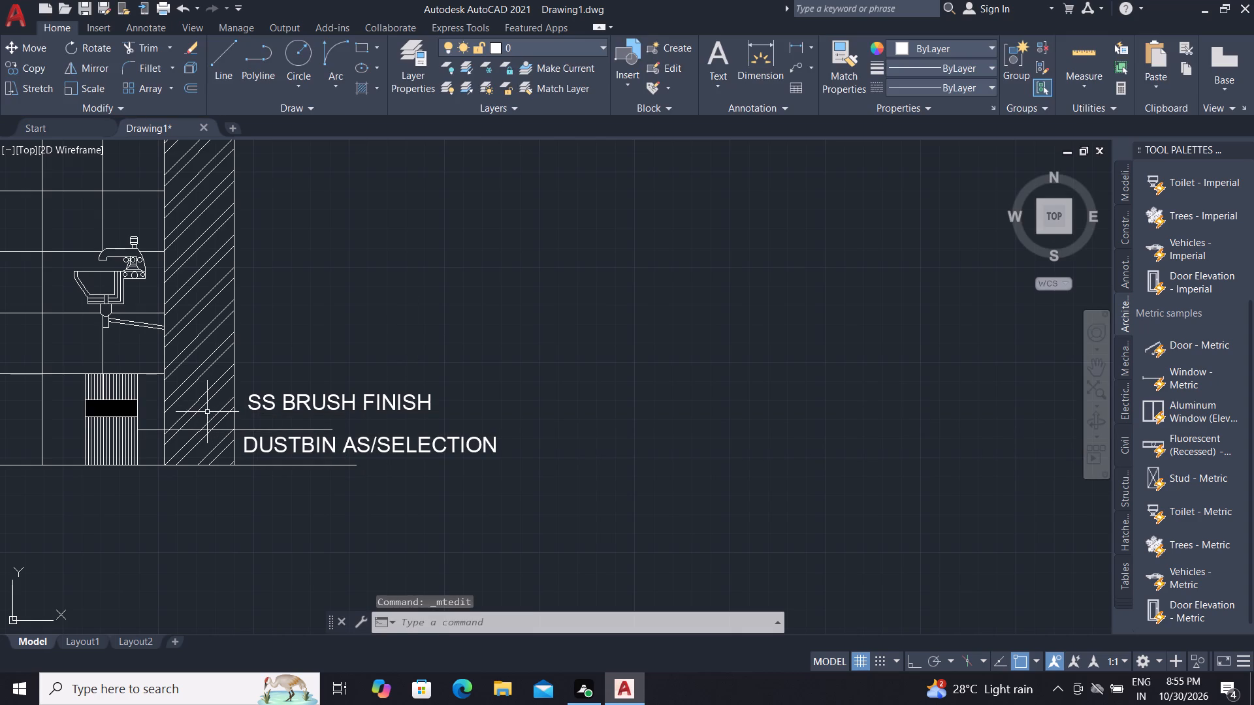
double_click(251, 445)
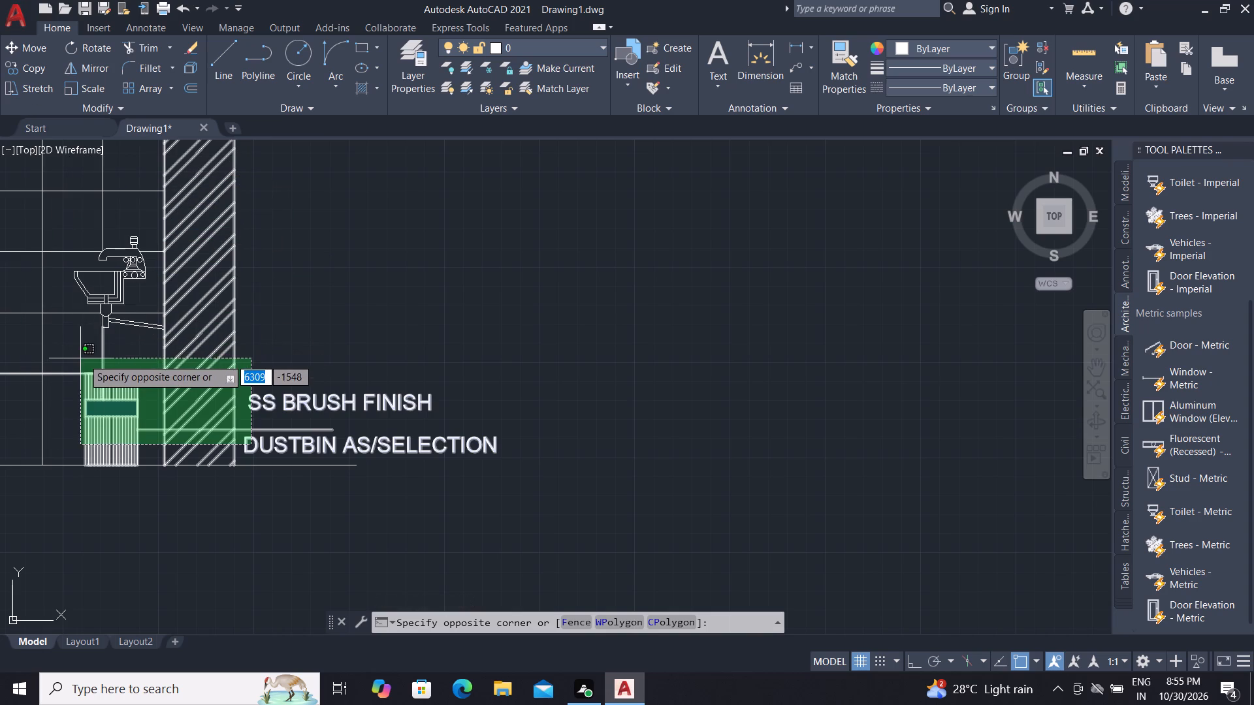
key("Escape")
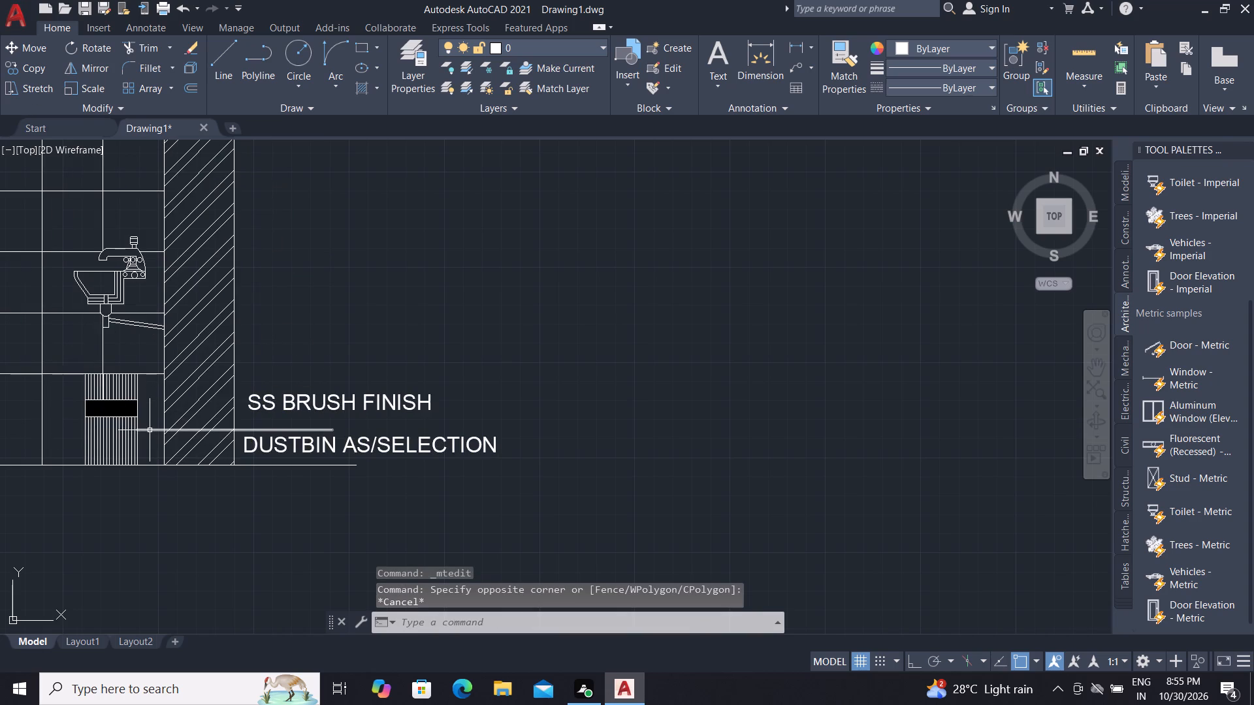
Set the arrowhead size of the leader pointing at the dustbin under the washbasin to 60.
left_click(150, 431)
type("PR")
key("space")
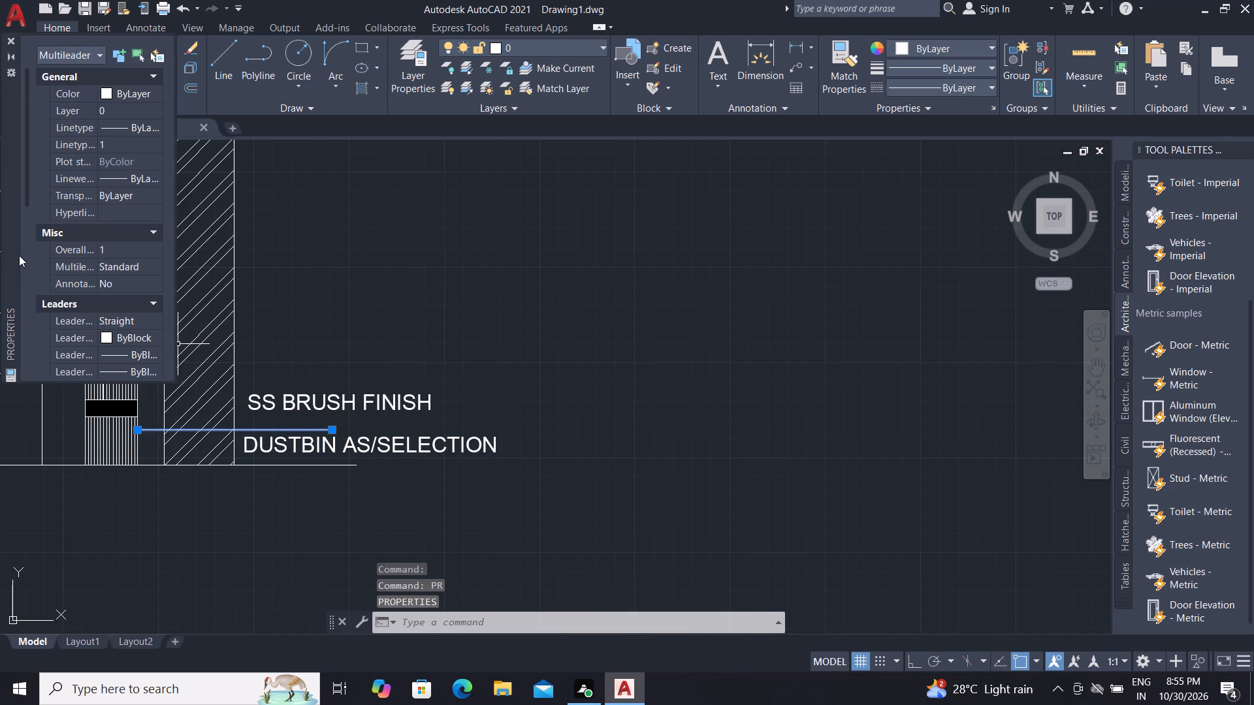
scroll(119, 244, "down", 3)
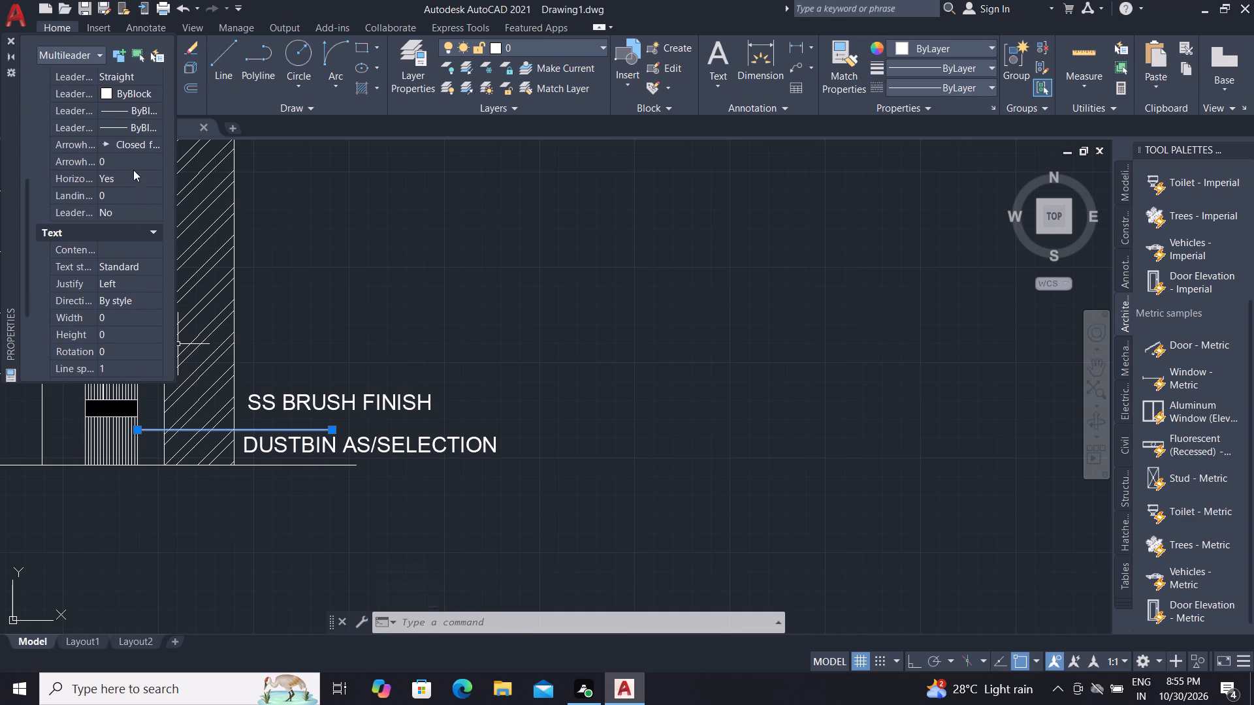
left_click(127, 154)
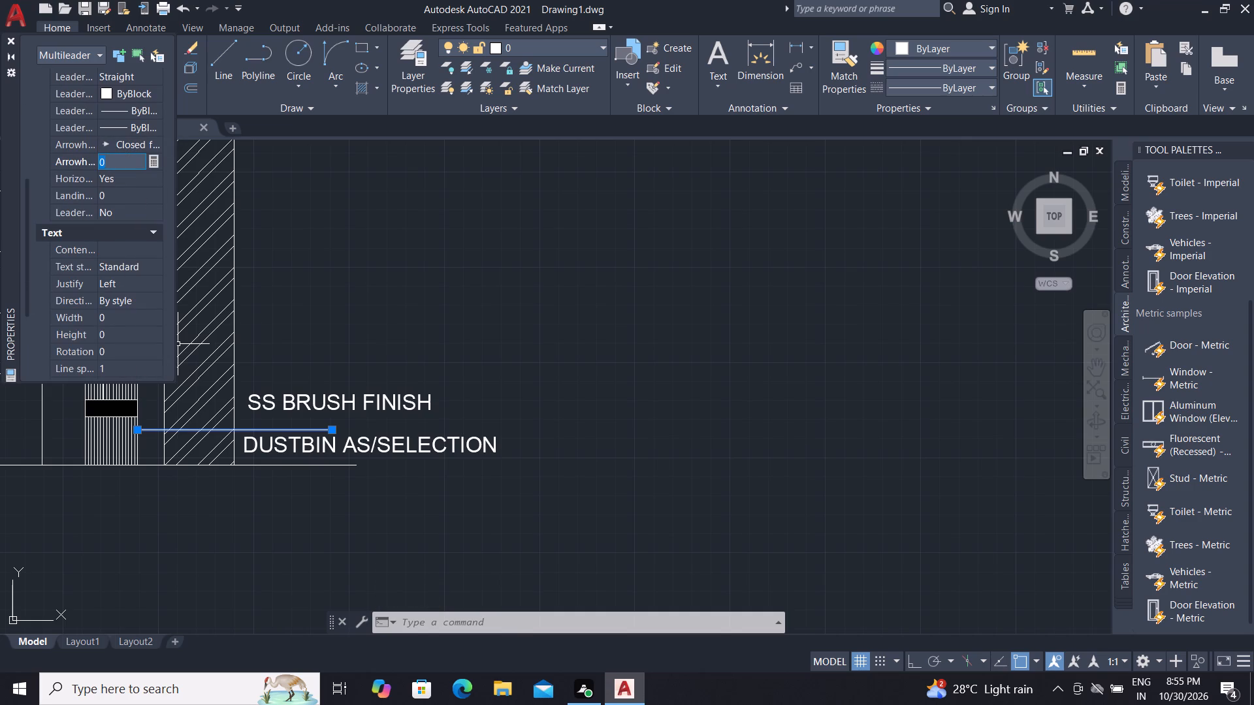
key("BackSpace")
type("60")
key("Return")
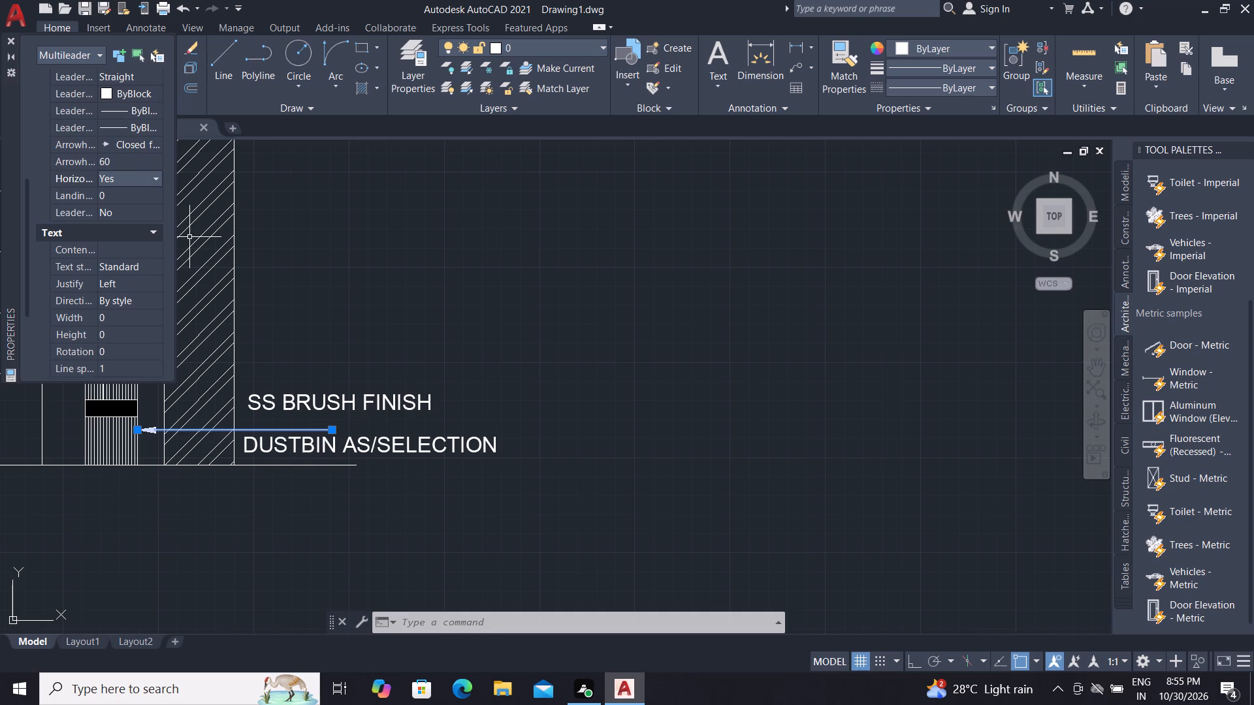
left_click(11, 39)
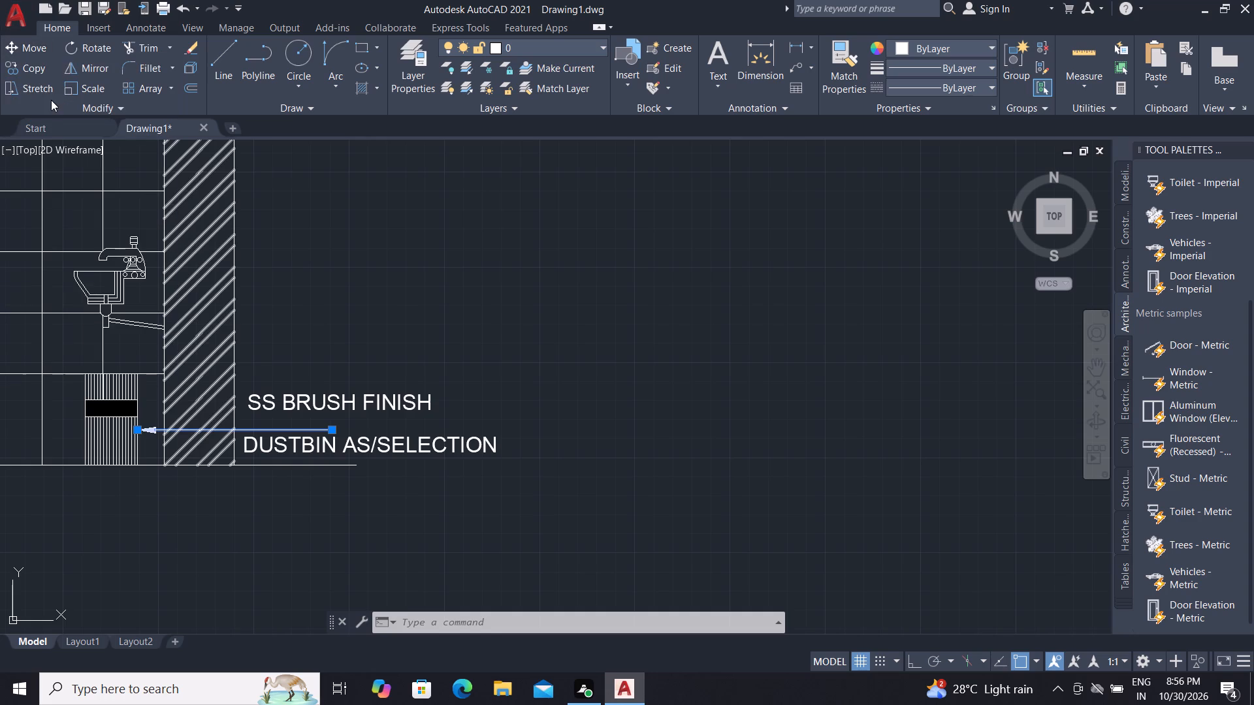
key("Escape")
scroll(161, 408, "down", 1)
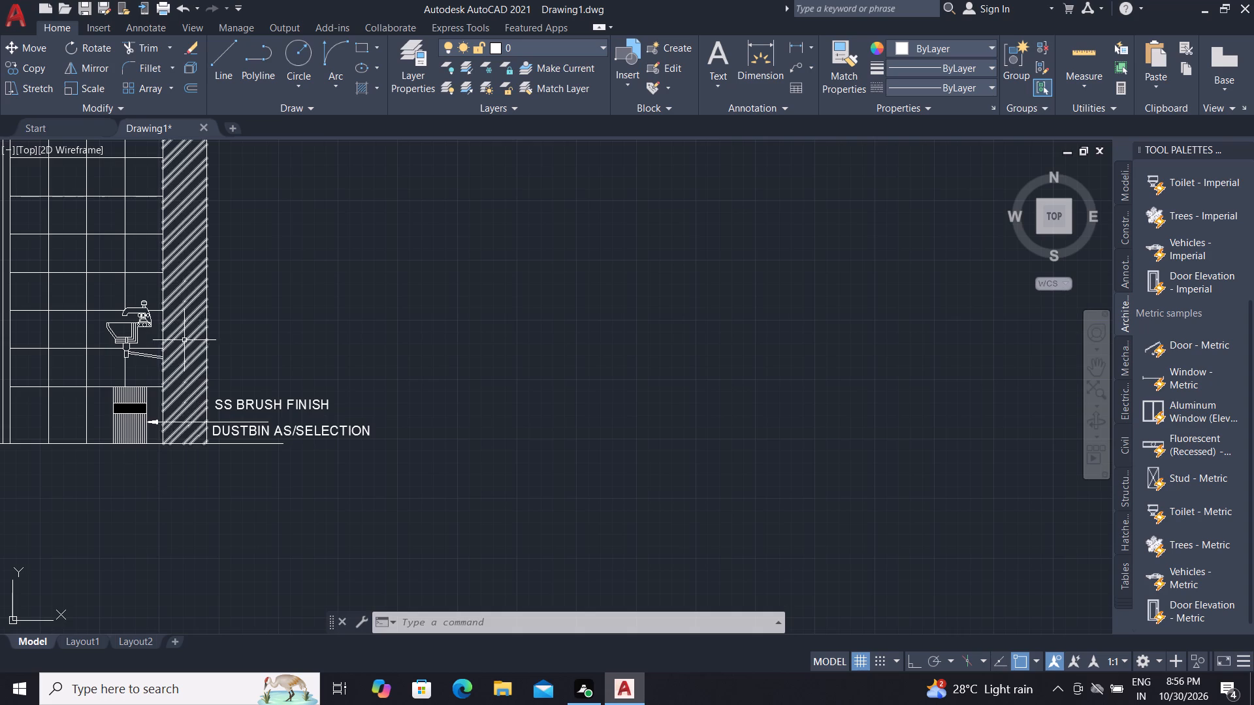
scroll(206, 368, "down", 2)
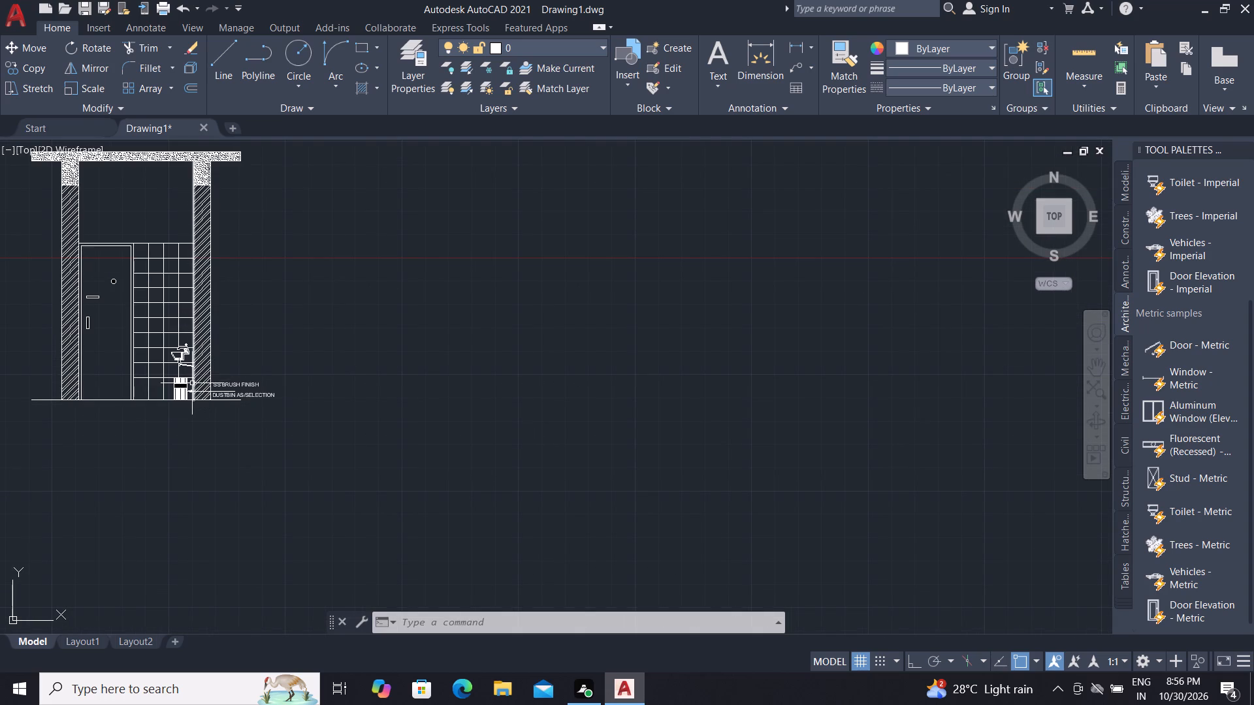
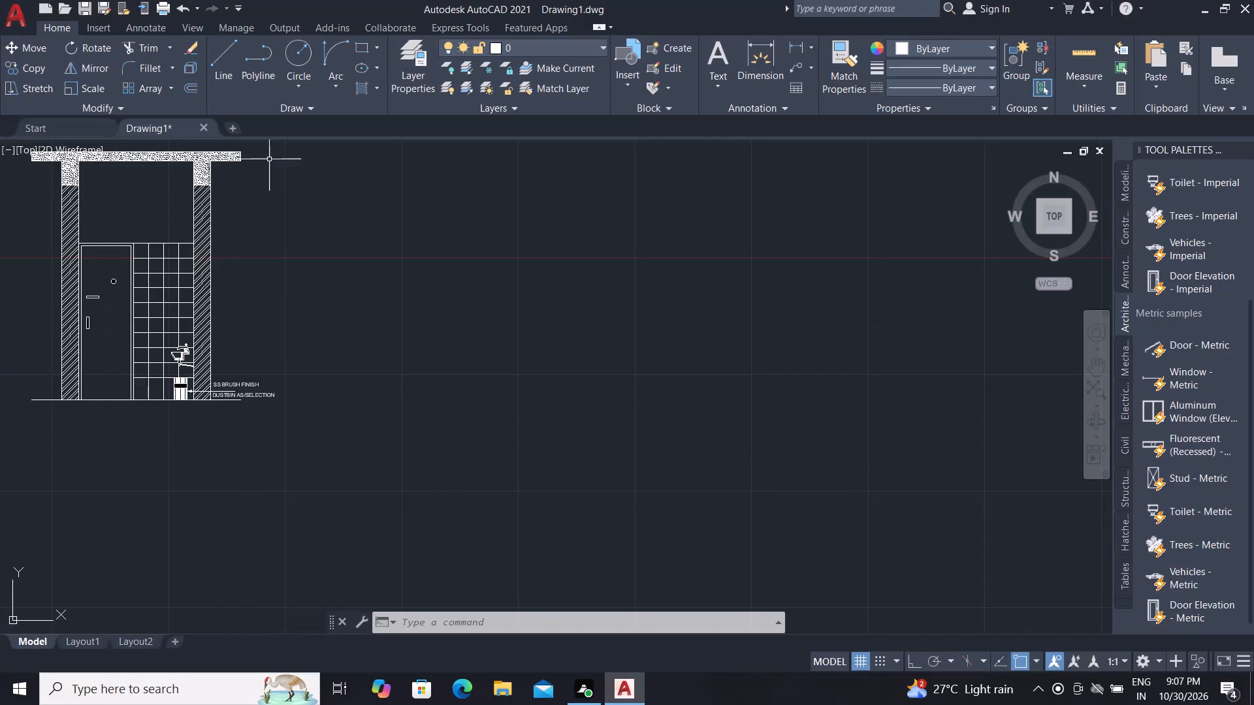
Copy the SECTION AT C-C title to below the base line of the section with the door and dustbin.
scroll(212, 344, "down", 1)
scroll(200, 429, "up", 2)
scroll(222, 234, "up", 3)
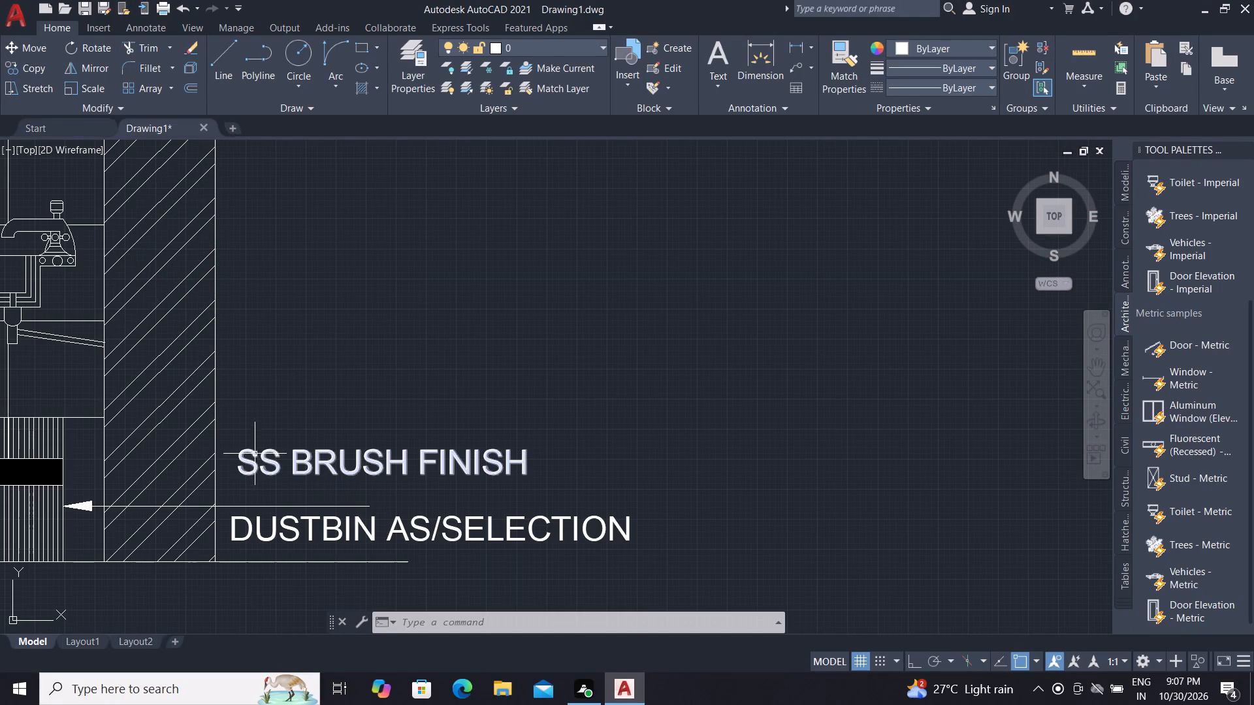
scroll(257, 398, "down", 1)
scroll(439, 526, "up", 1)
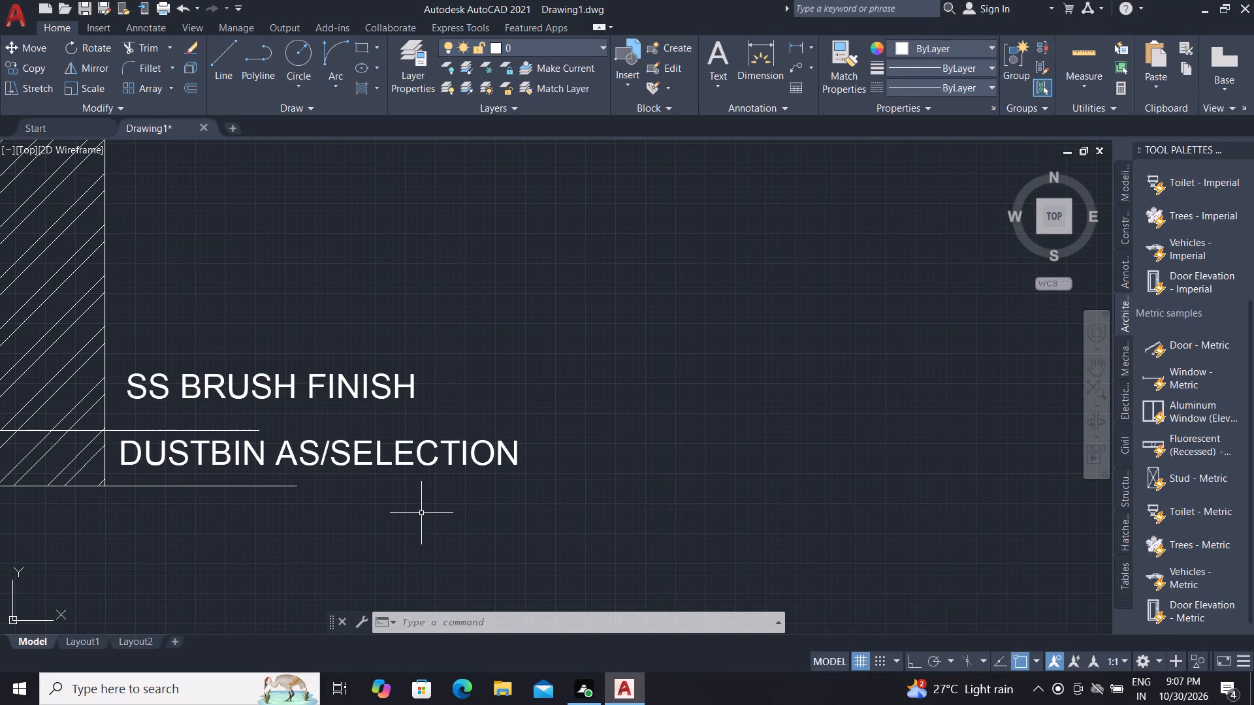
scroll(423, 516, "down", 5)
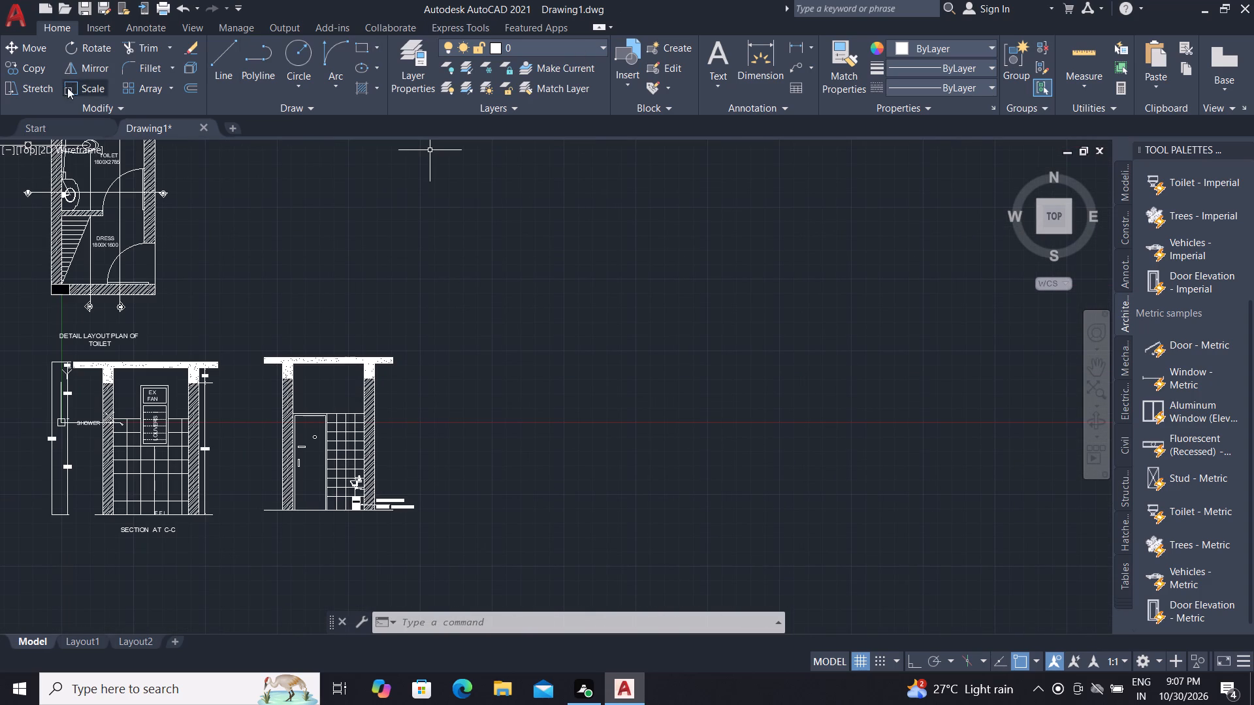
left_click(33, 64)
left_click(157, 527)
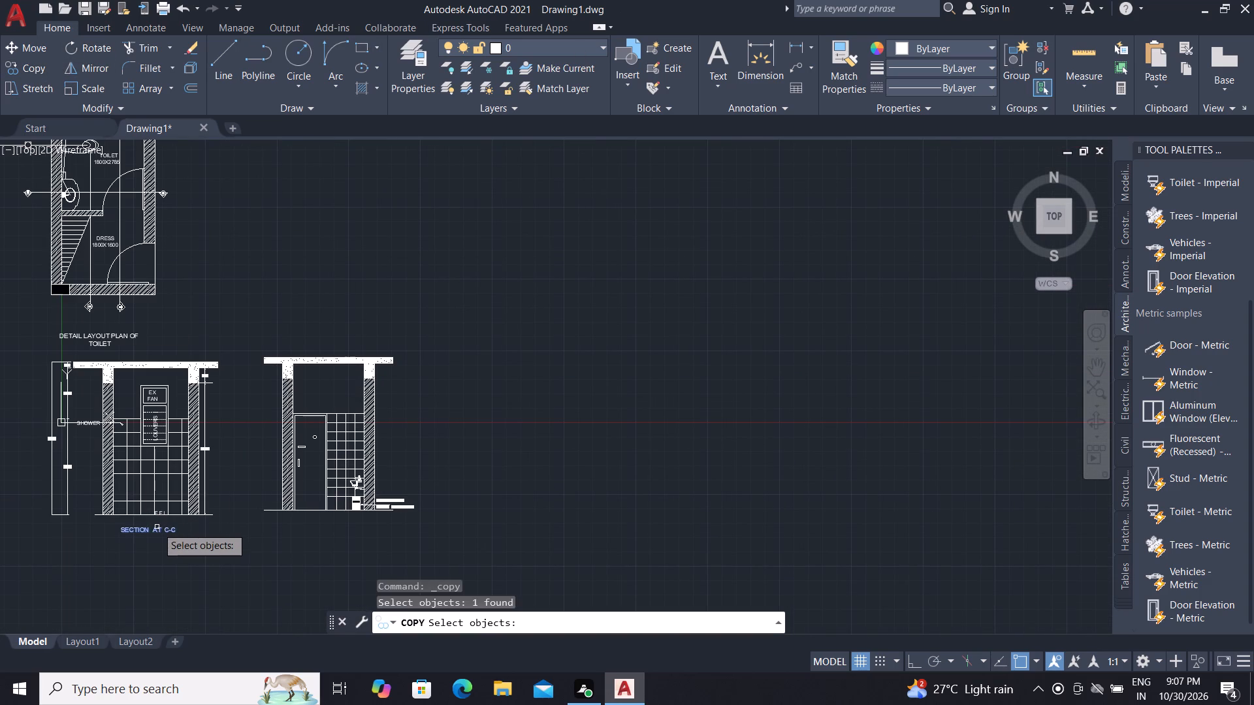
right_click(157, 527)
left_click(157, 527)
scroll(313, 527, "up", 2)
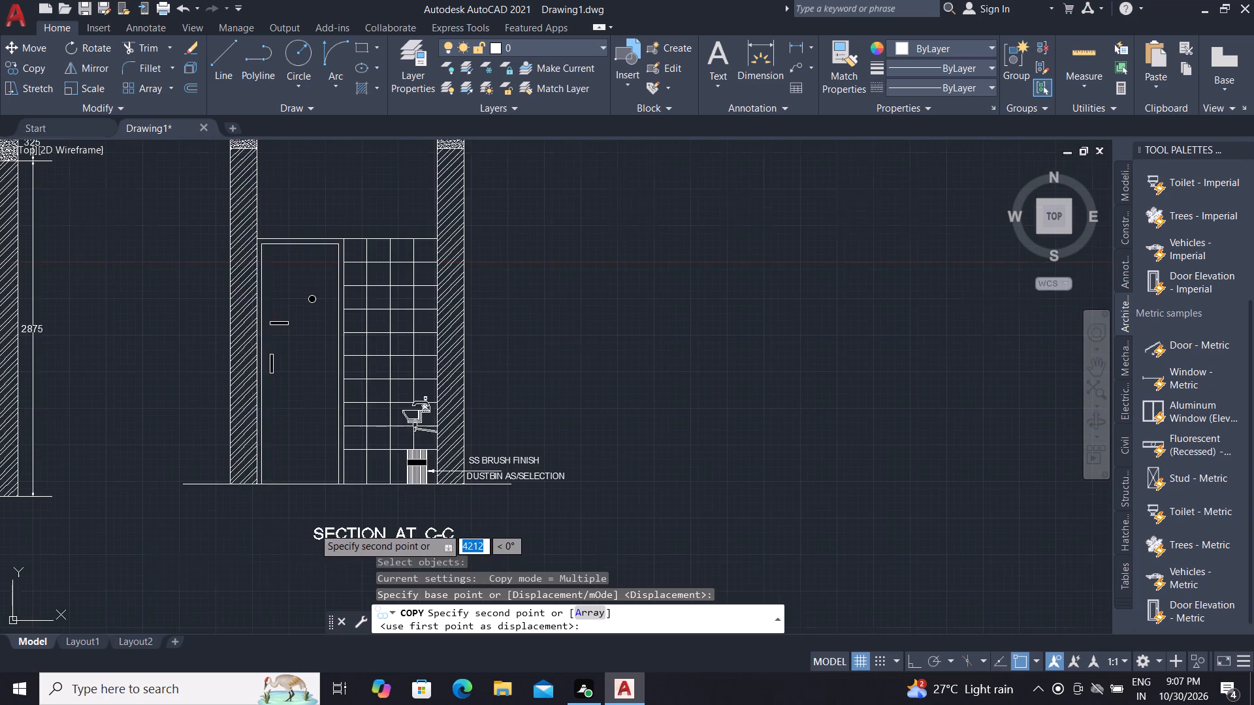
scroll(283, 524, "up", 3)
scroll(283, 519, "down", 2)
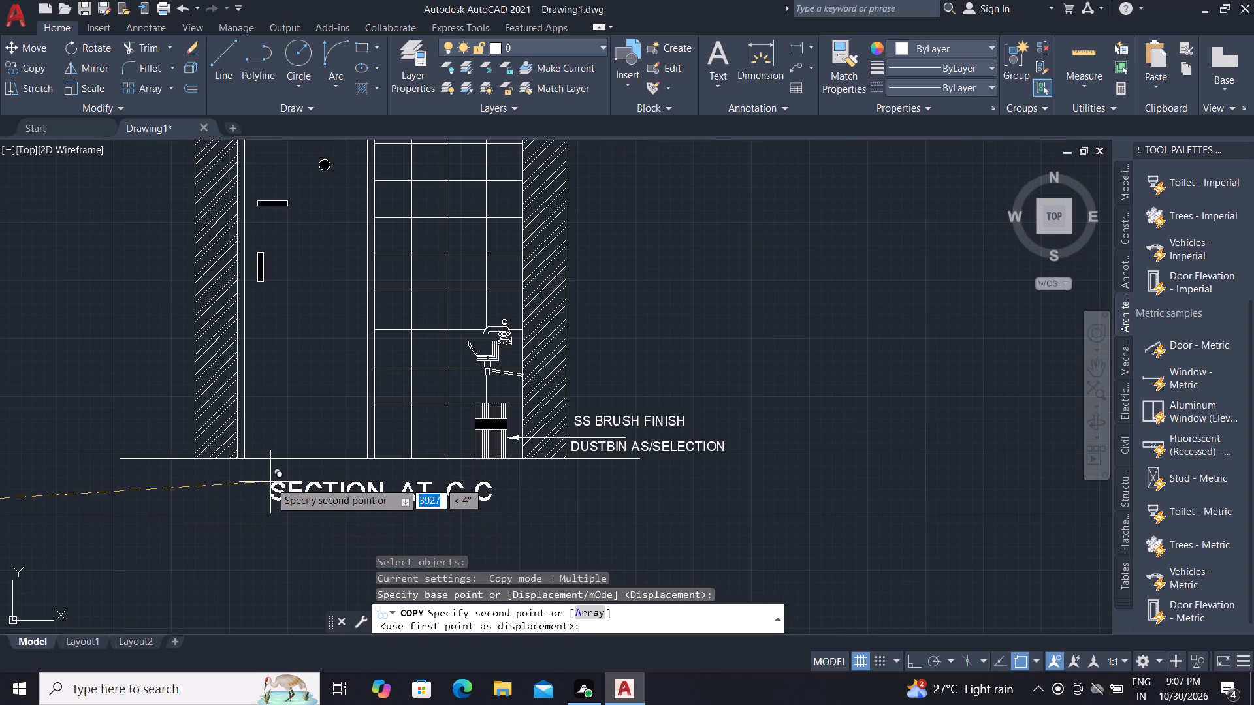
left_click(270, 481)
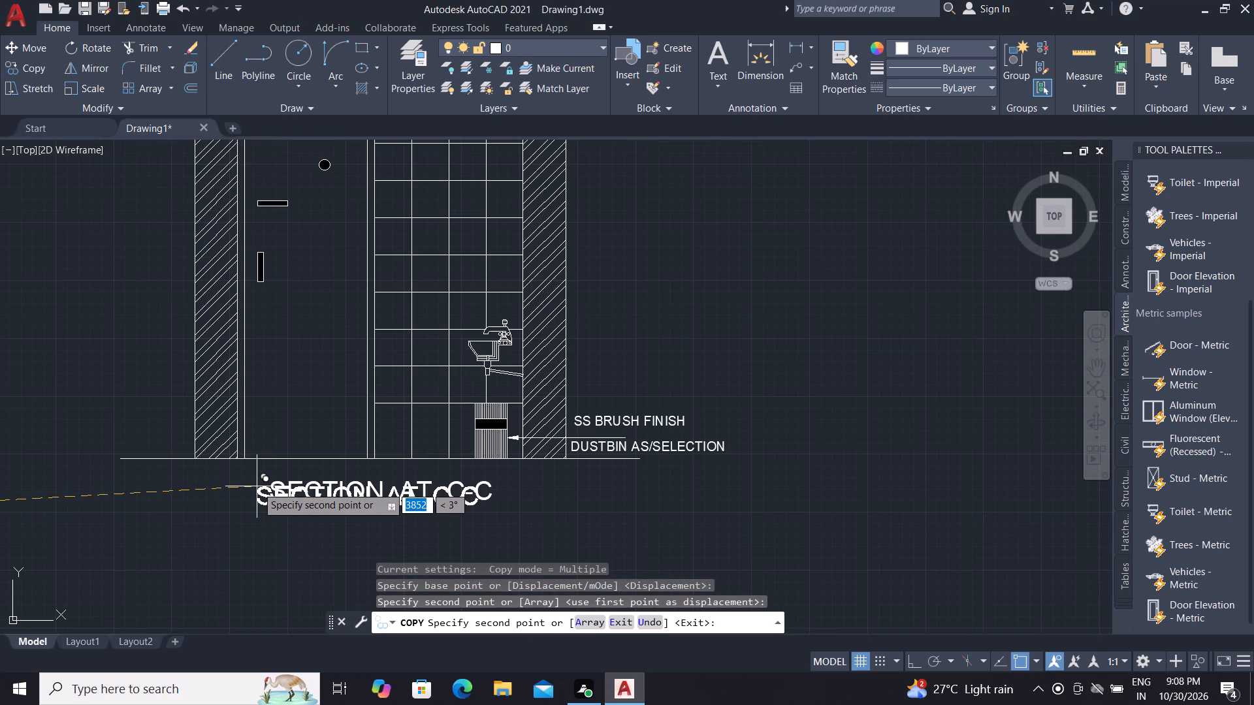
key("Escape")
key("Escape")
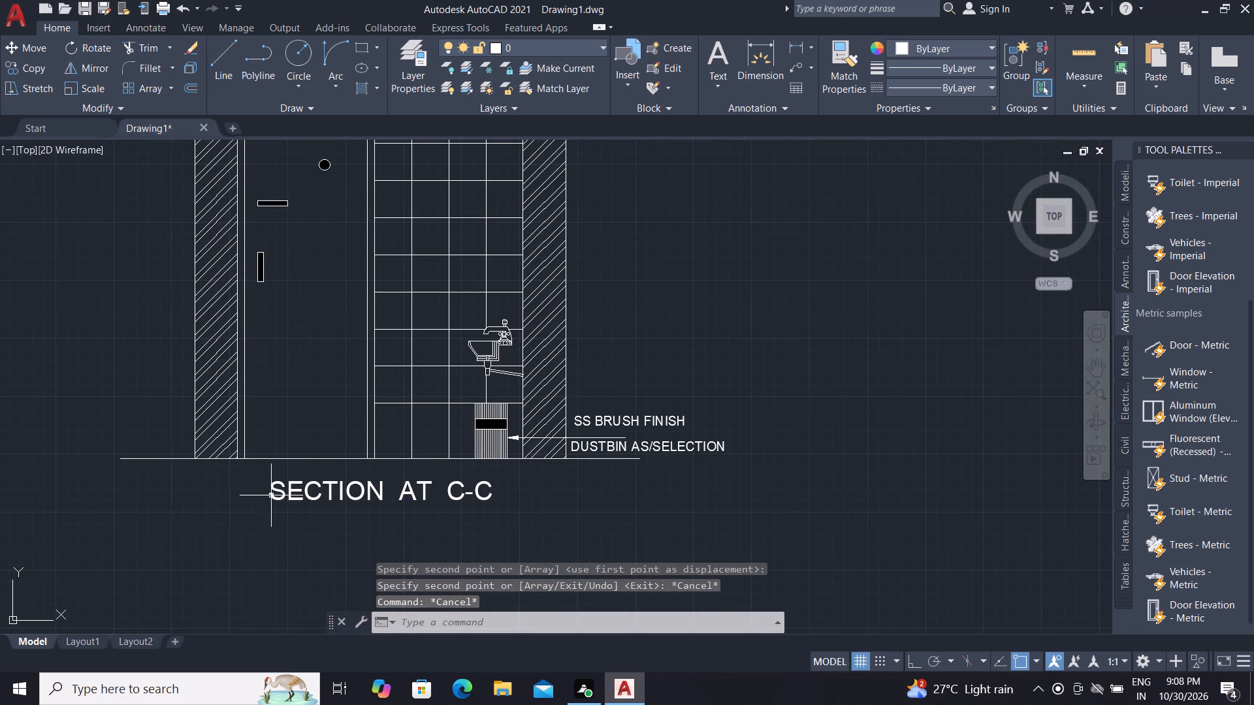
Change the copied title's text to SECTION AT D-D.
scroll(422, 525, "up", 1)
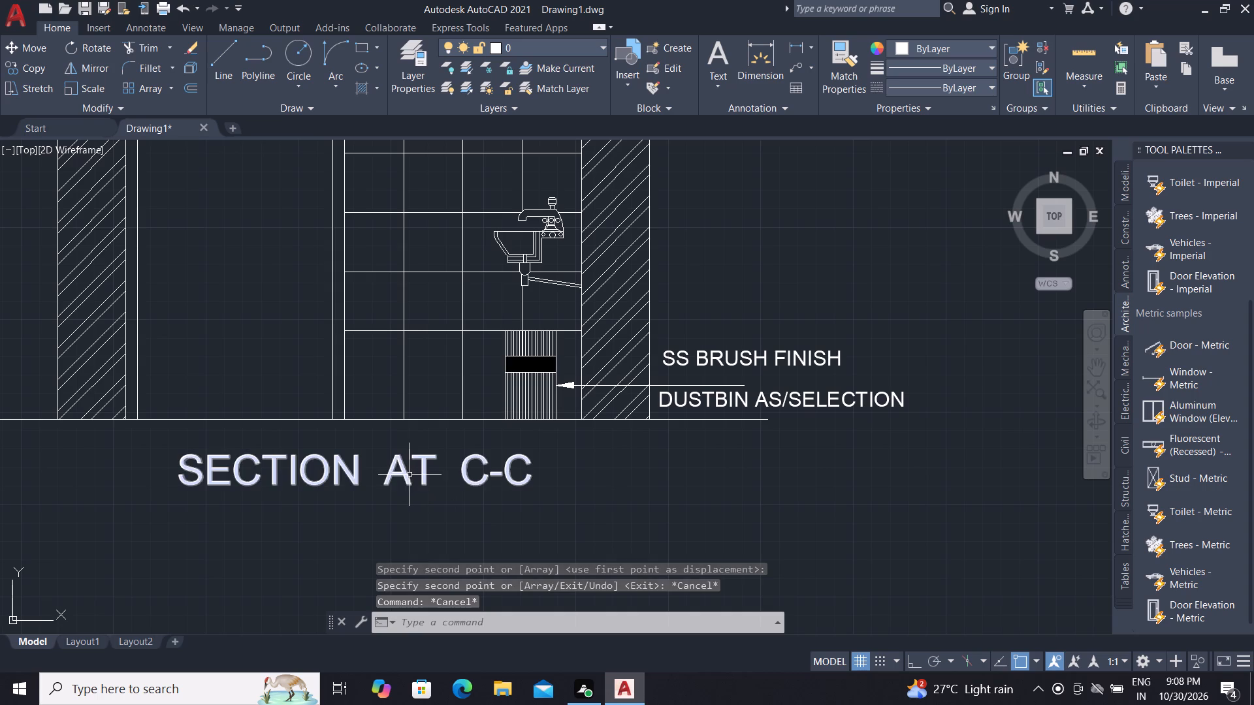
double_click(405, 476)
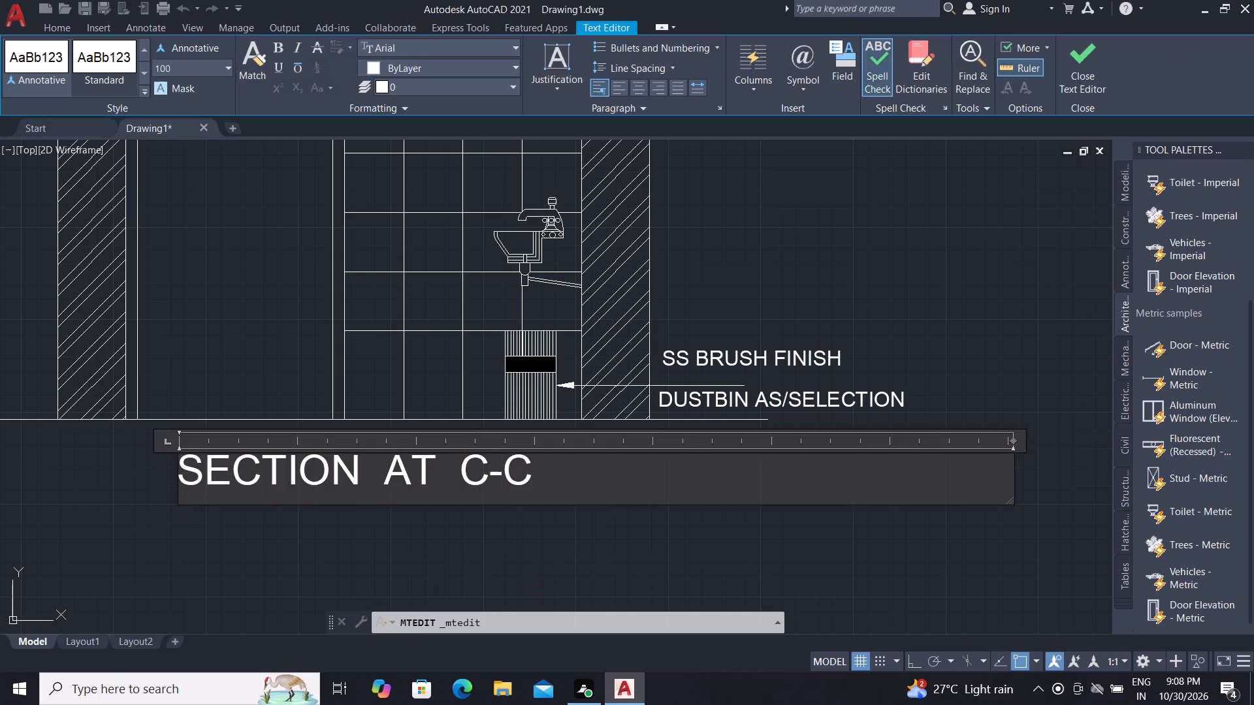
left_click(545, 469)
key("BackSpace")
key("BackSpace")
key("BackSpace")
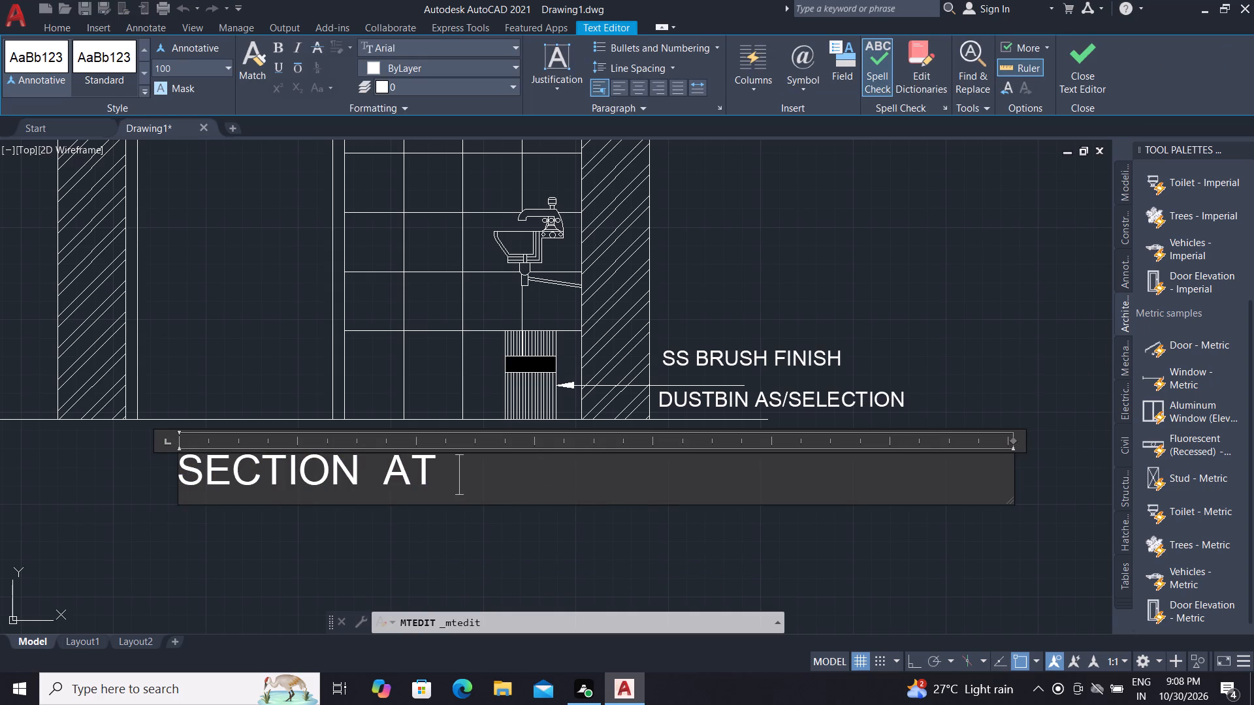
type("D-")
key("d")
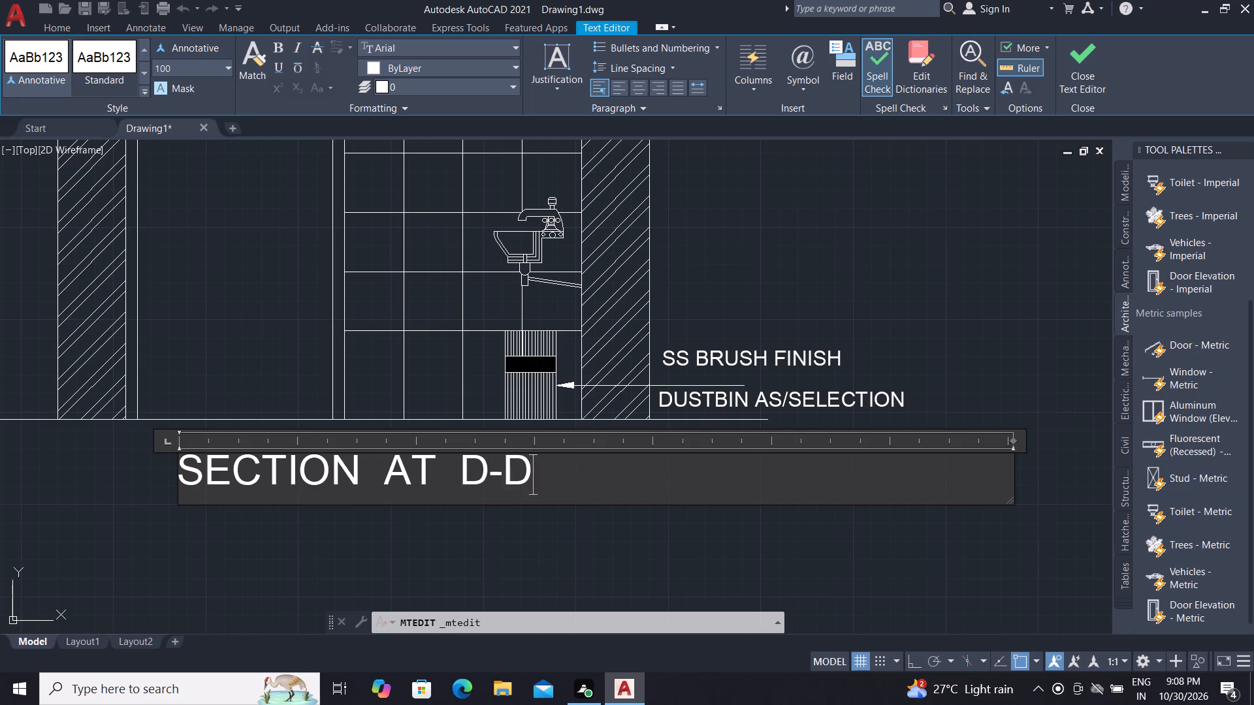
left_click(394, 539)
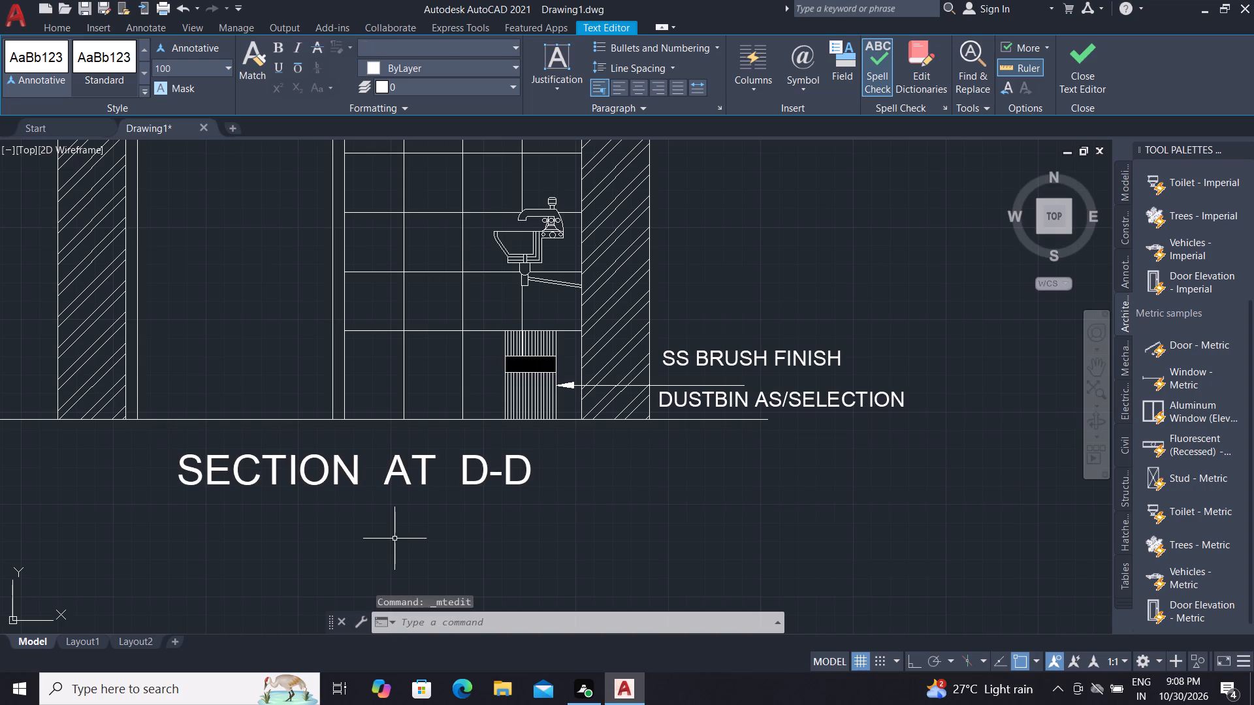
Draw a vertical line 3325 long in the empty space beside the toilet layout plan, with Ortho on.
scroll(464, 319, "down", 3)
scroll(481, 397, "down", 2)
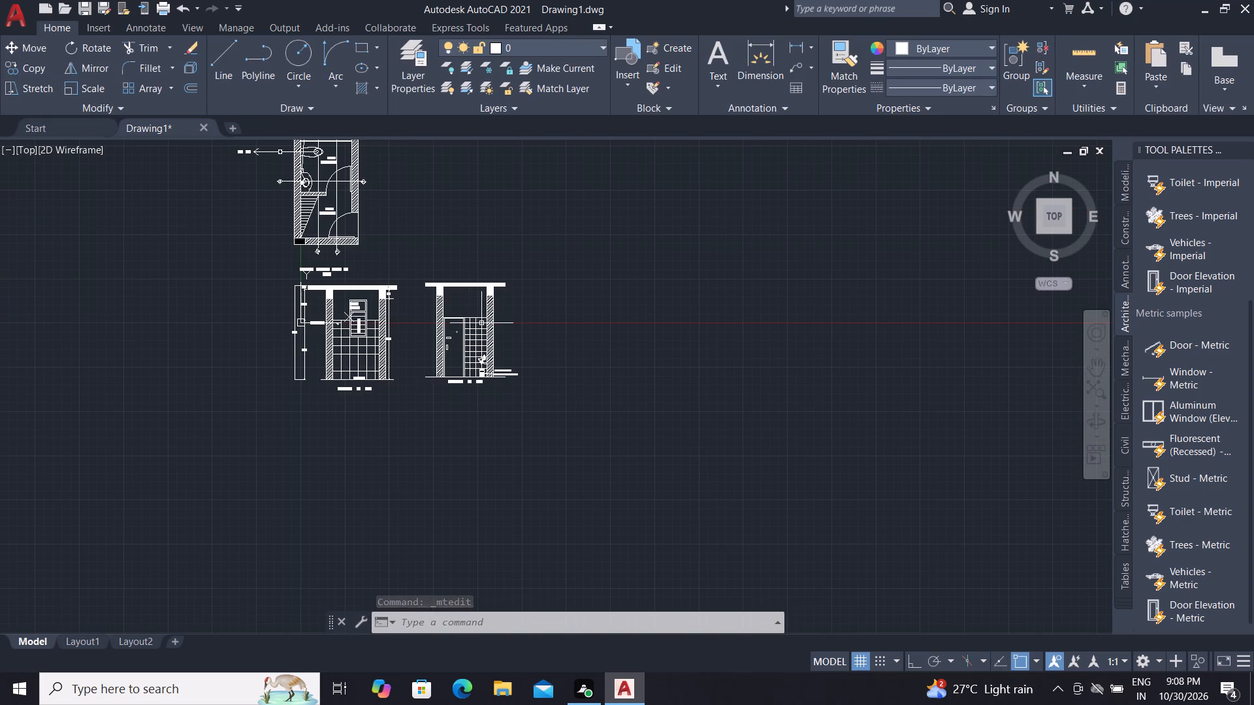
middle_click_drag(457, 368, 372, 540)
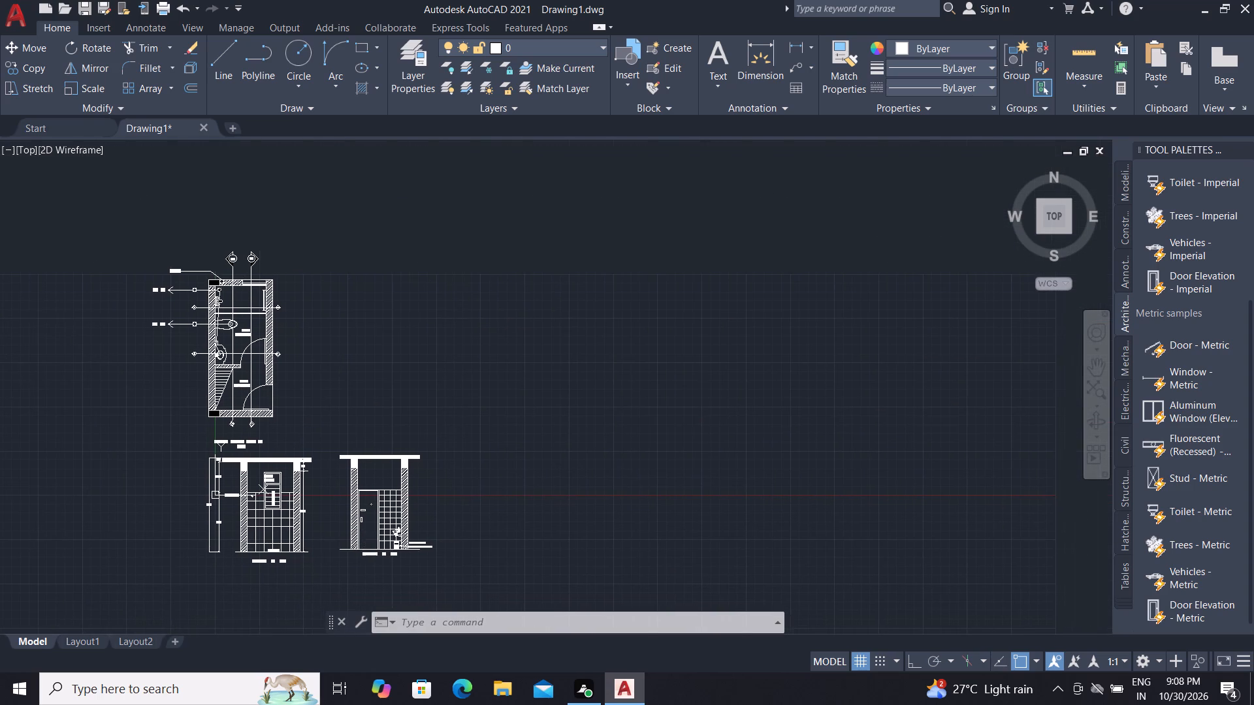
scroll(402, 510, "up", 2)
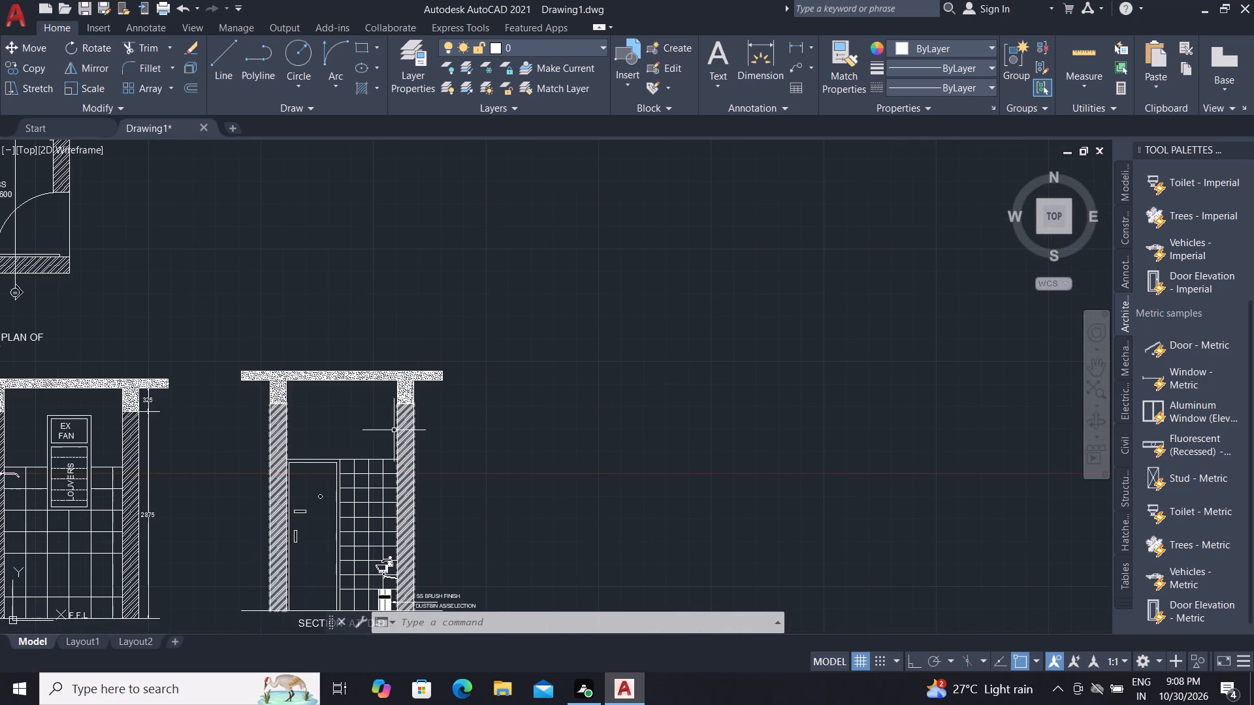
scroll(391, 471, "down", 2)
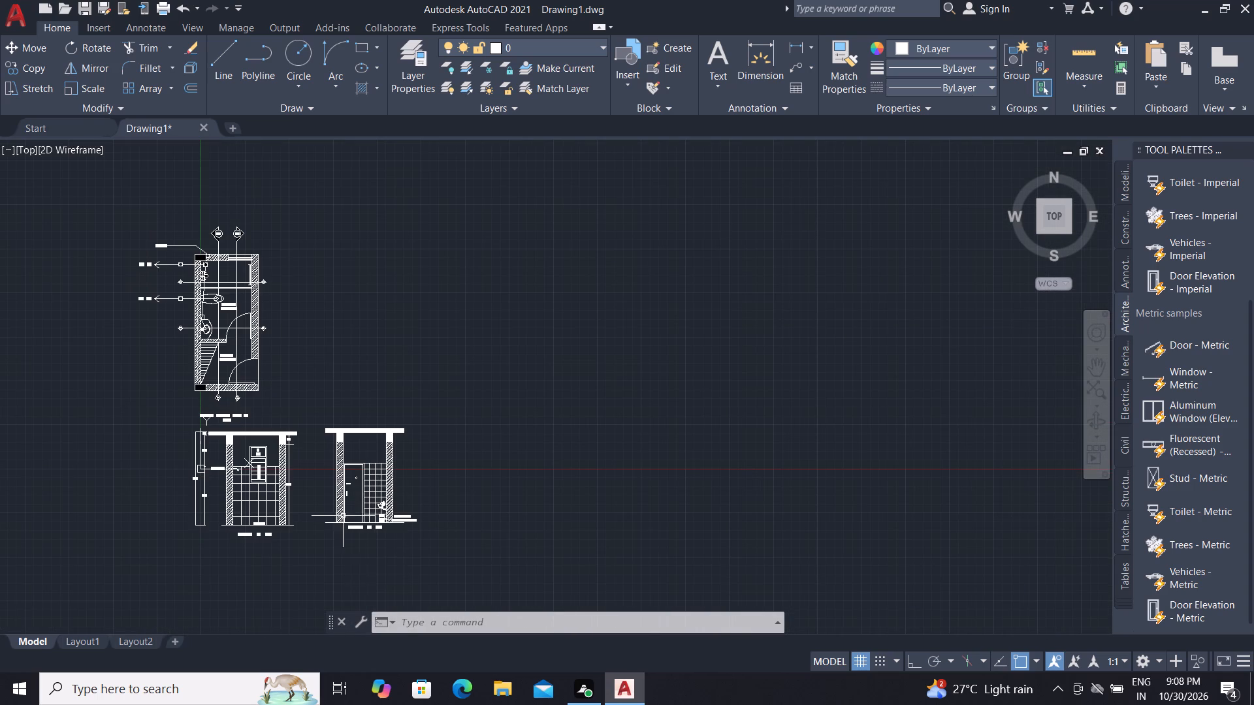
left_click(224, 50)
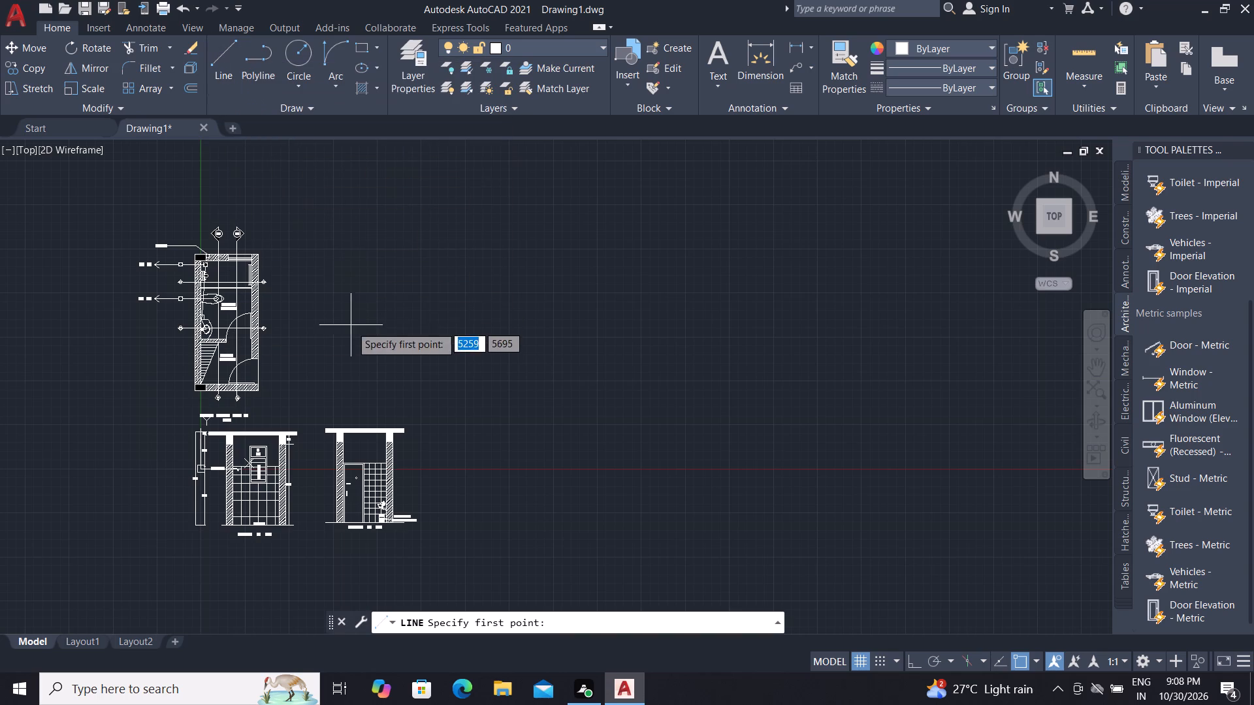
left_click(337, 387)
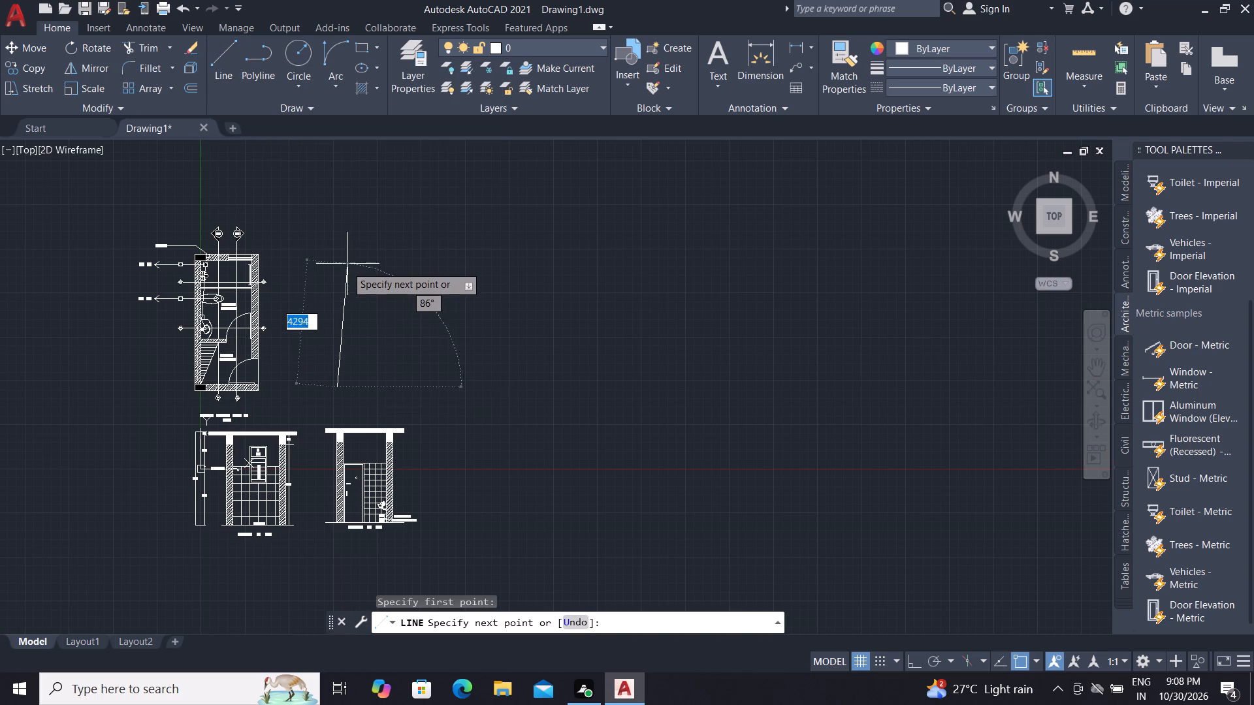
key("F8")
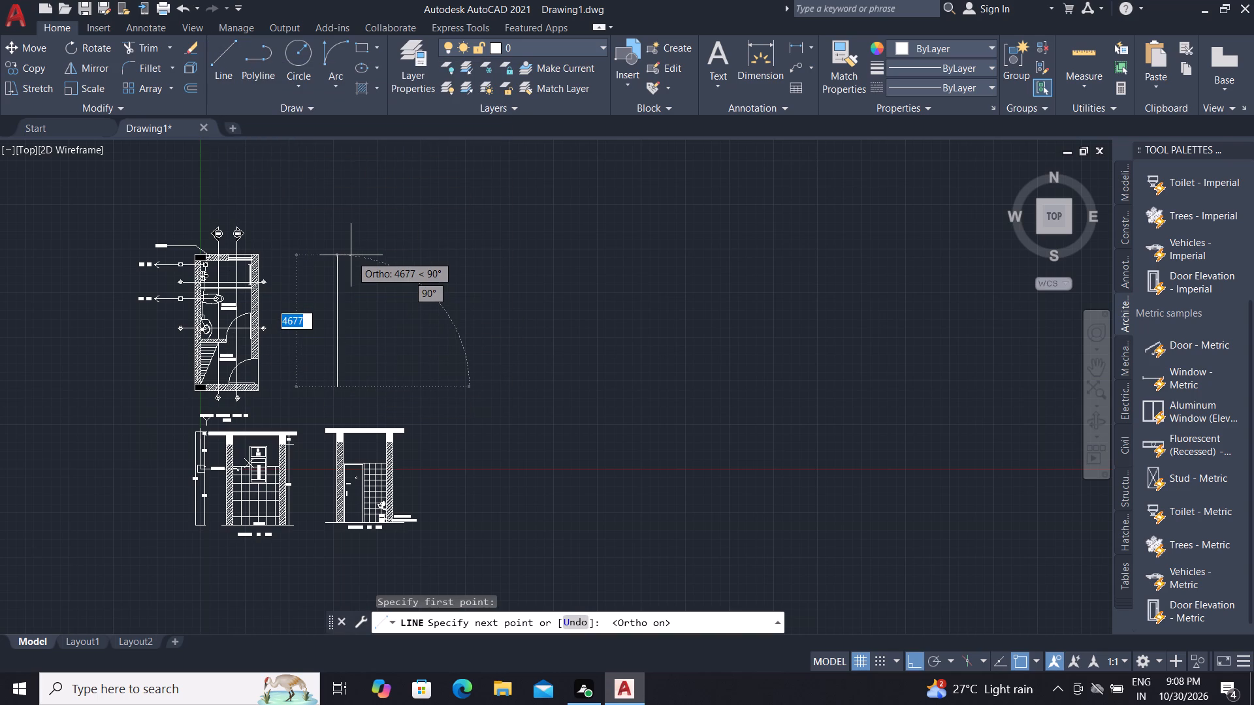
type("33")
key("3")
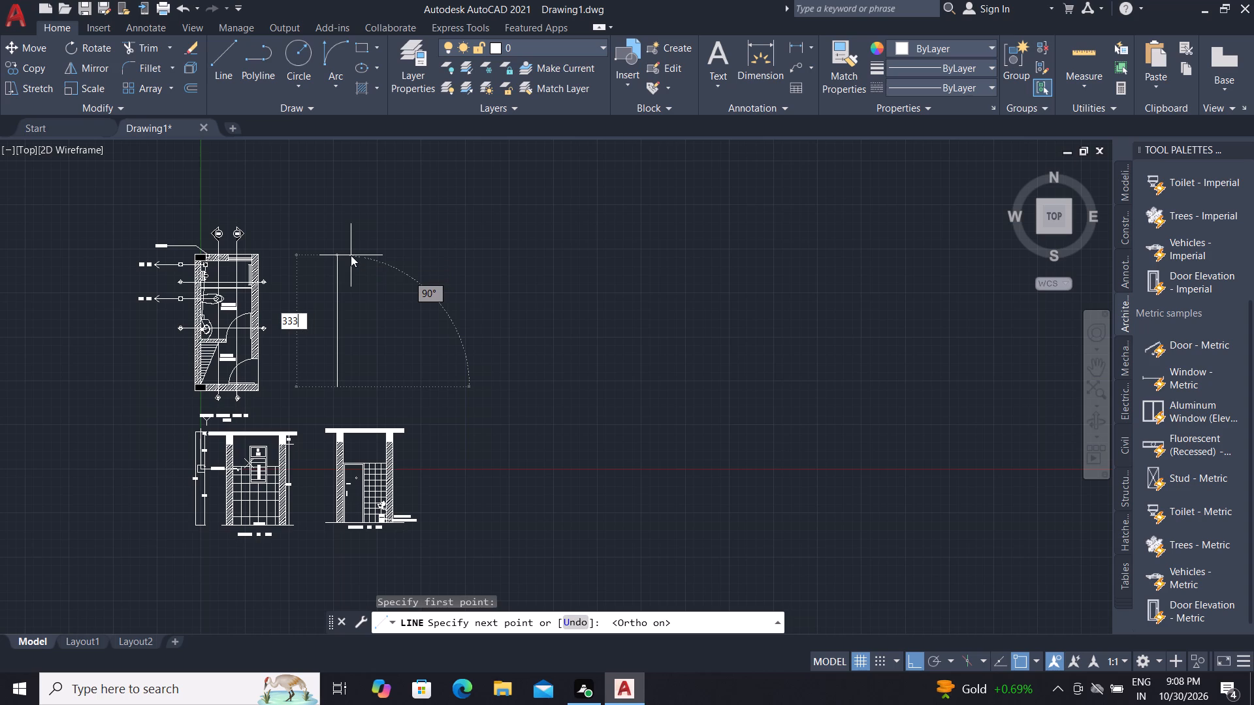
key("BackSpace")
type("25")
key("space")
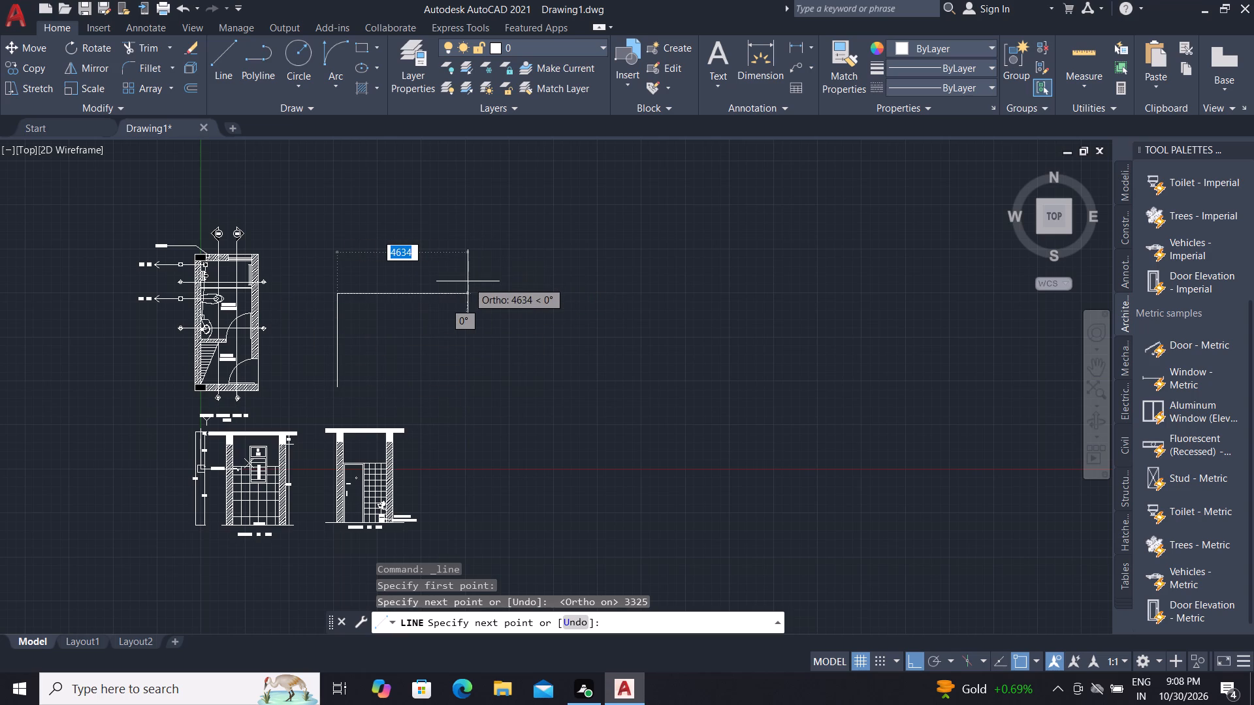
key("Escape")
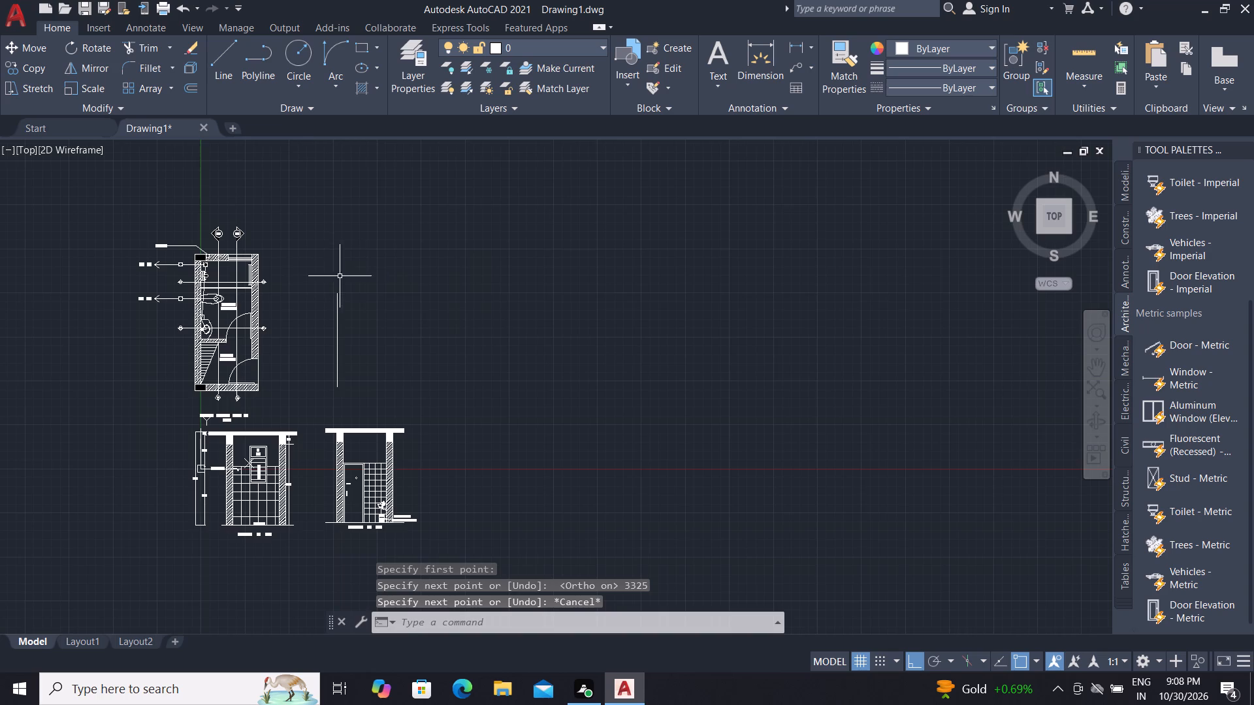
Draw a horizontal line about 6090 long from the vertical line's top end, continuing down to near its base level.
scroll(365, 285, "up", 1)
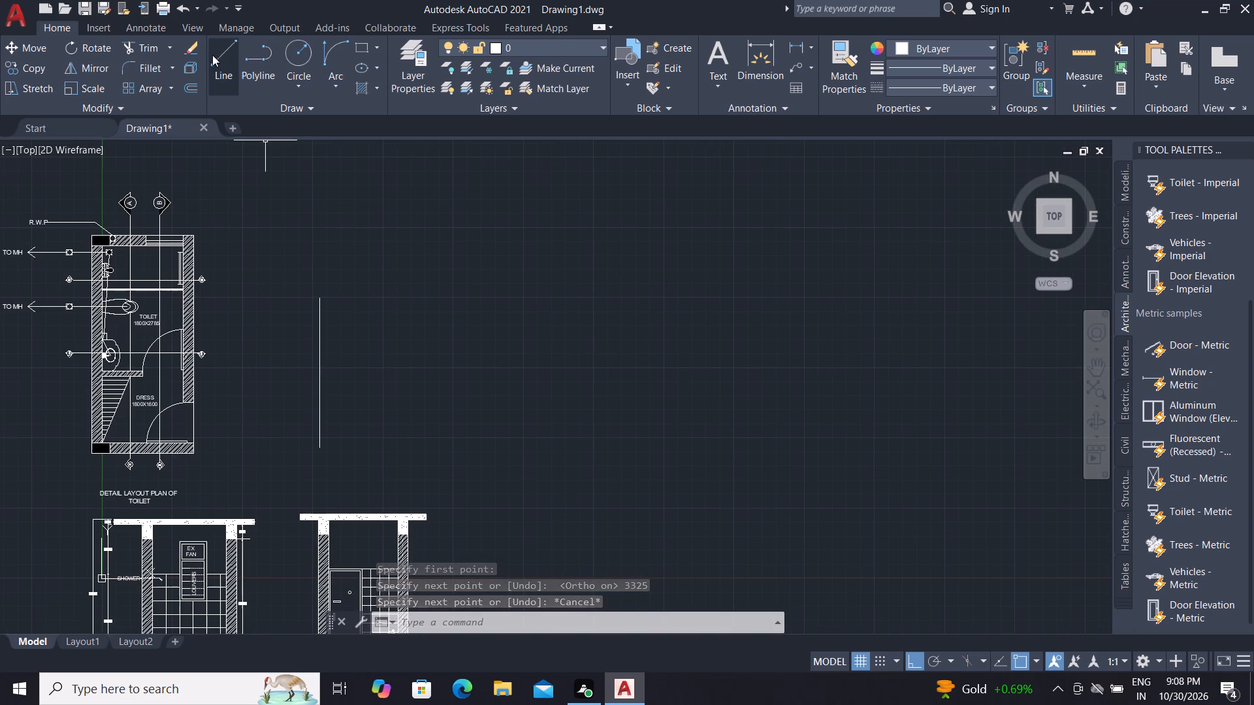
left_click(219, 54)
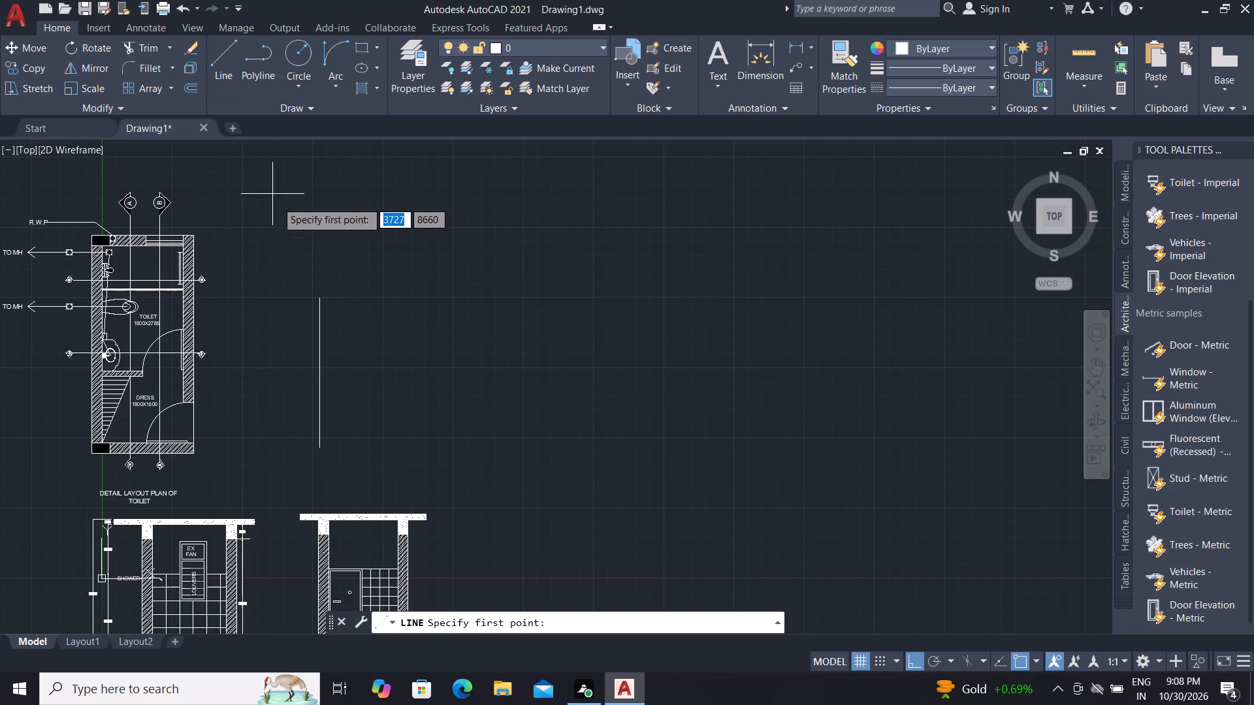
left_click(325, 299)
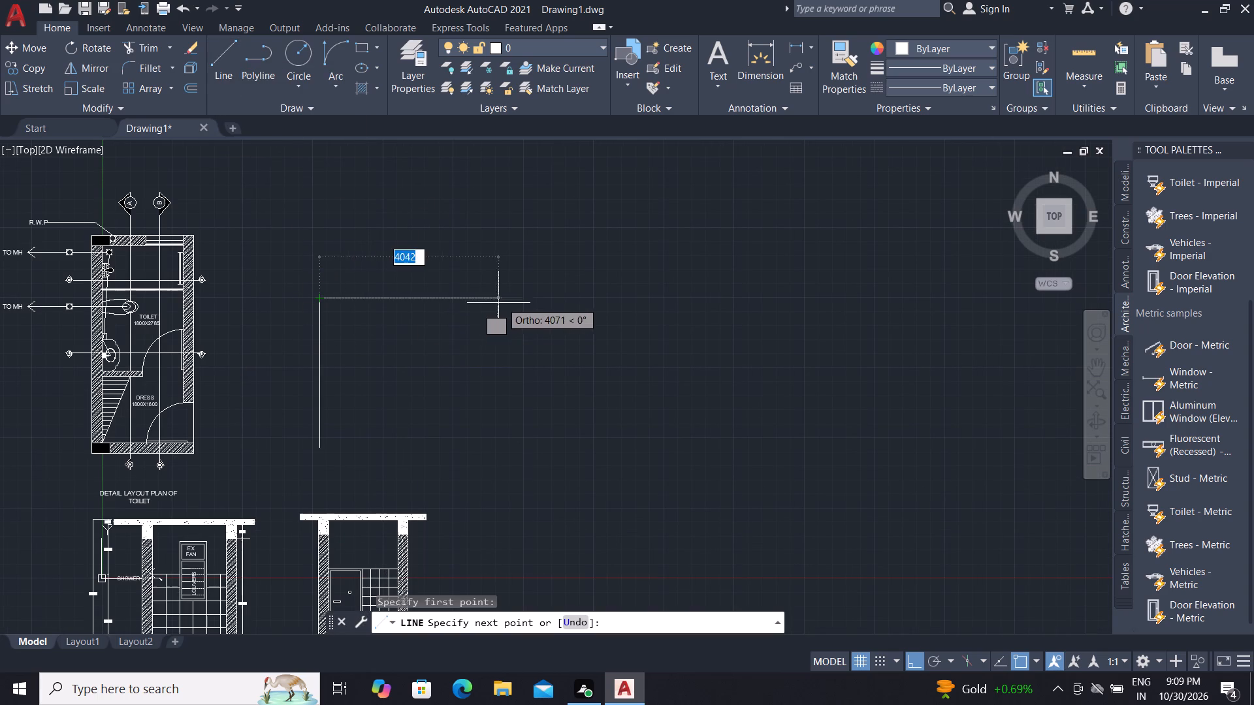
middle_click_drag(471, 312, 443, 306)
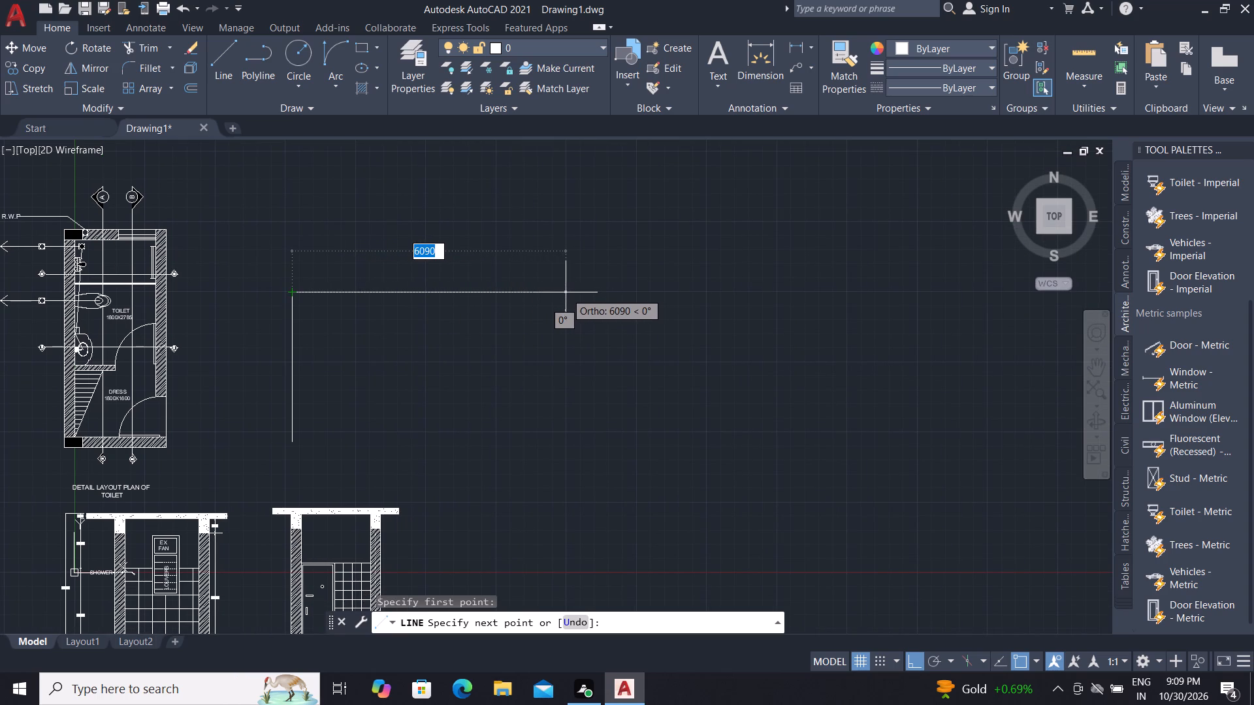
left_click(566, 292)
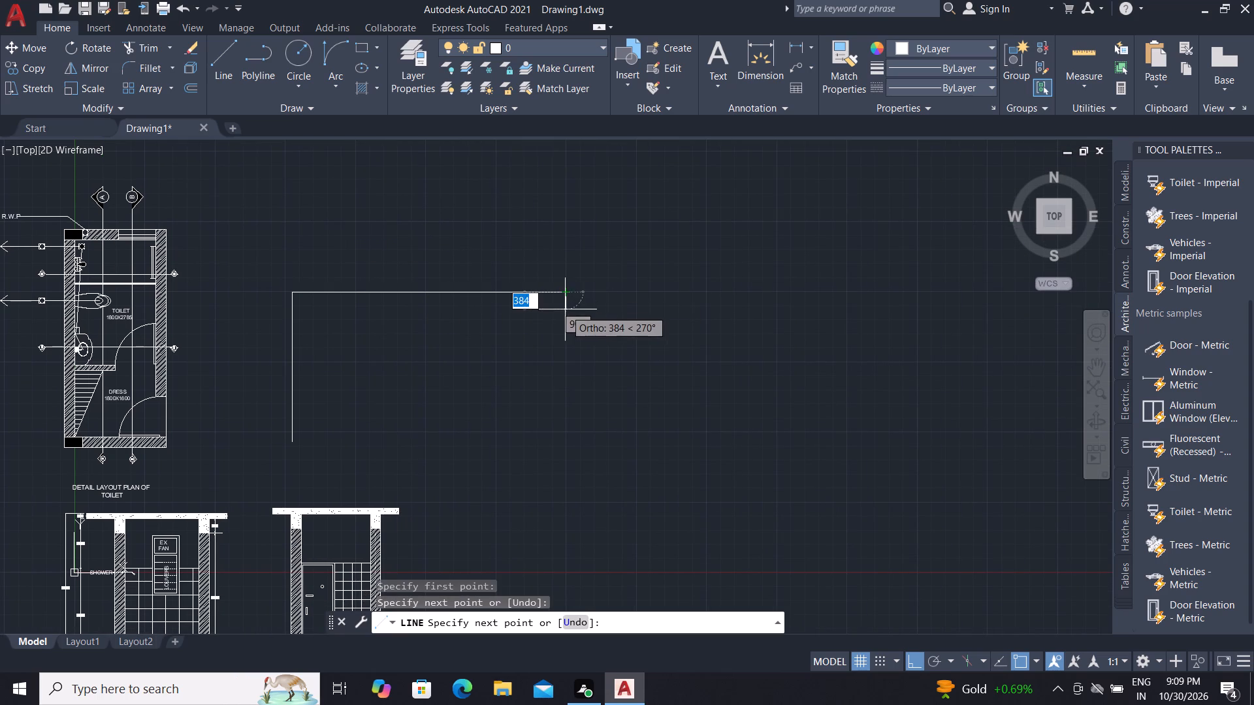
left_click(577, 449)
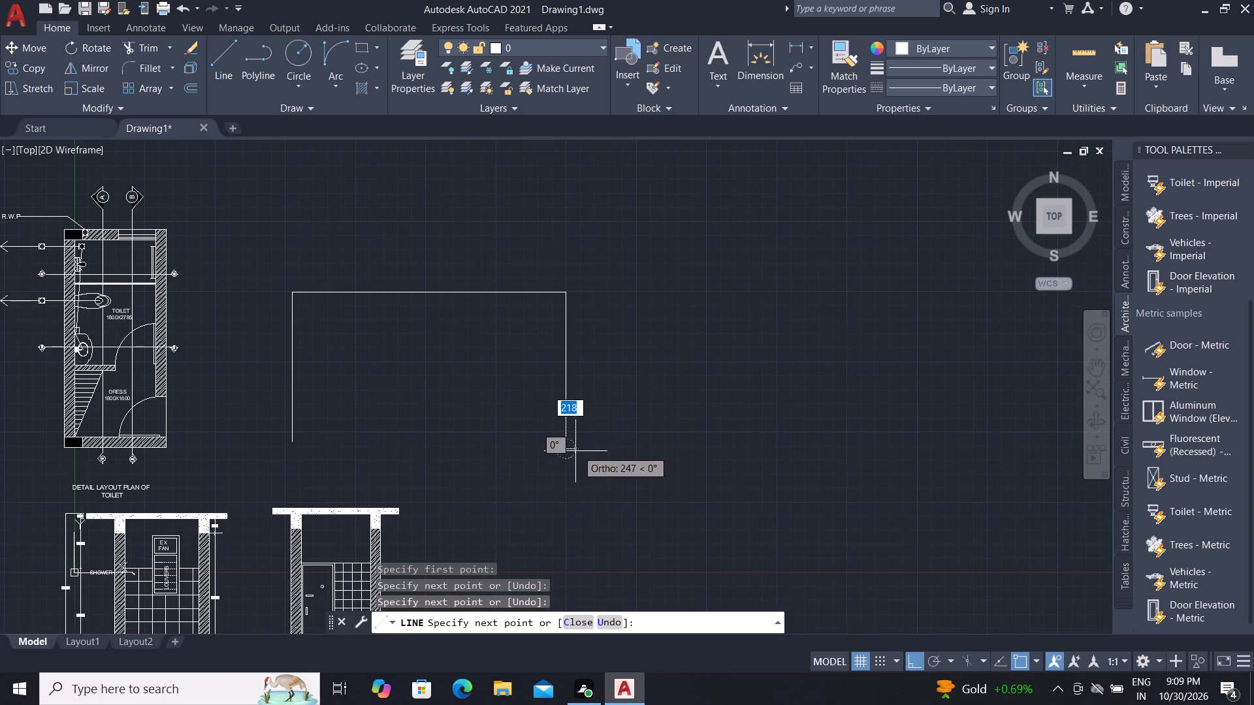
key("Escape")
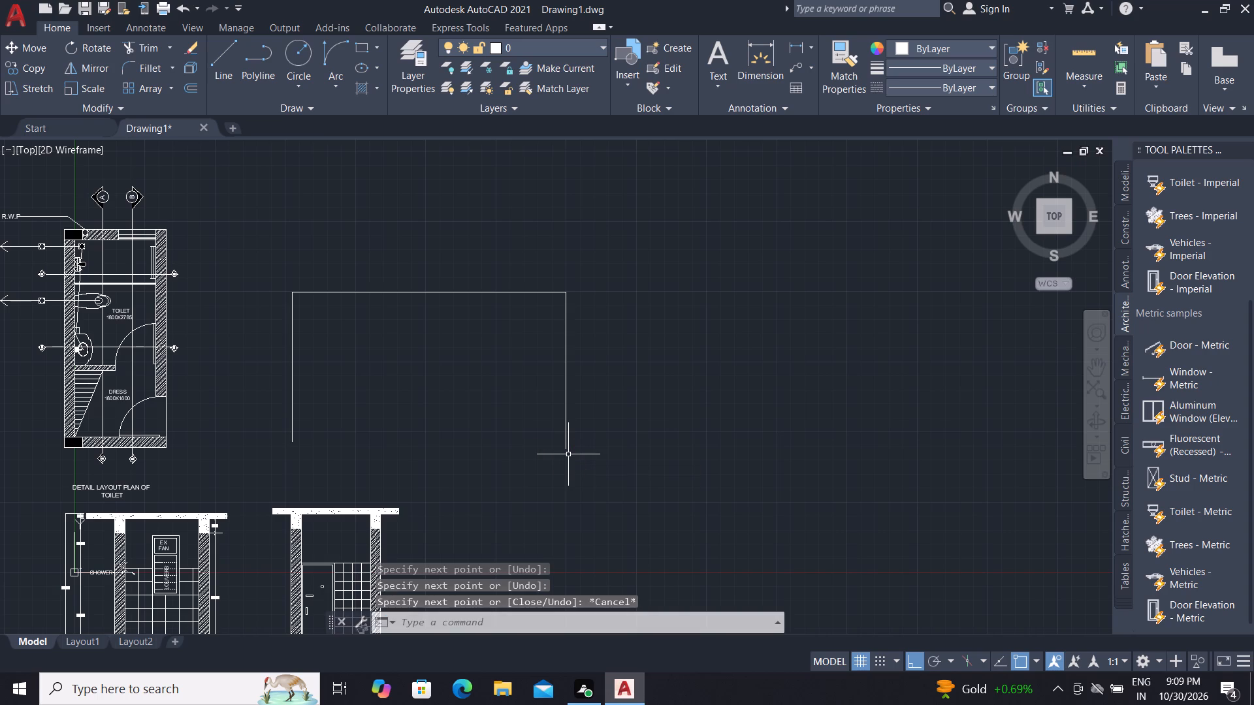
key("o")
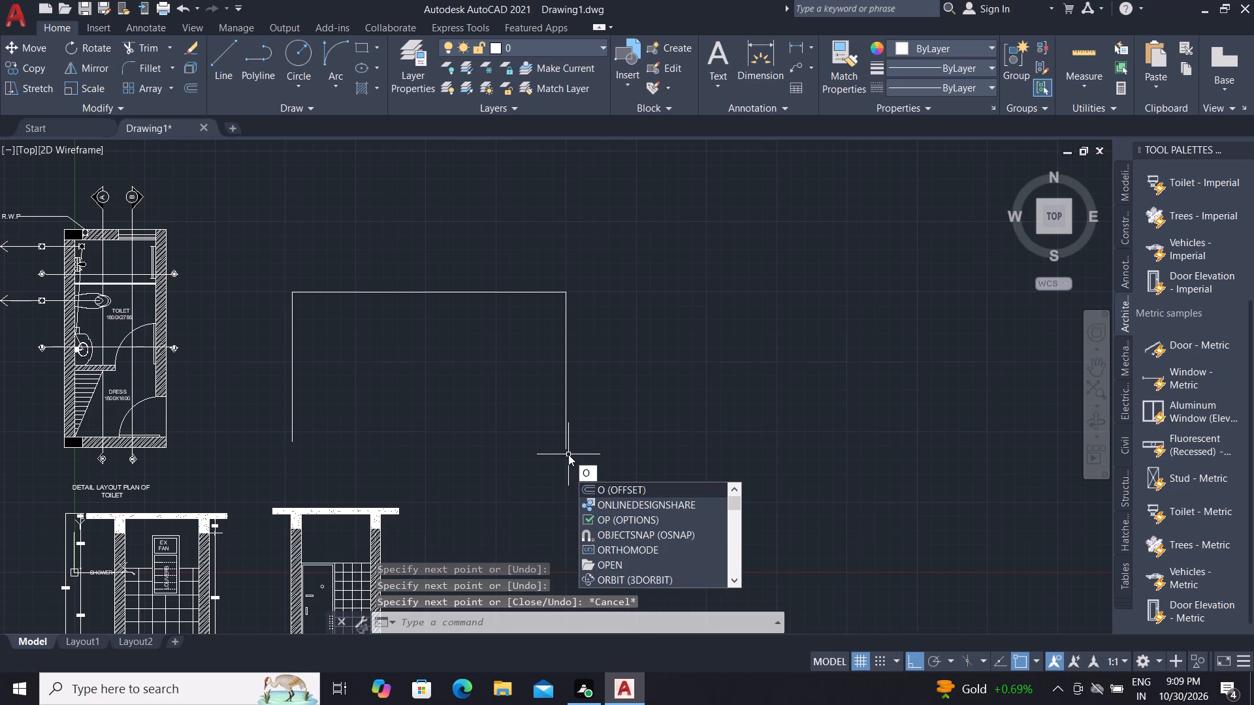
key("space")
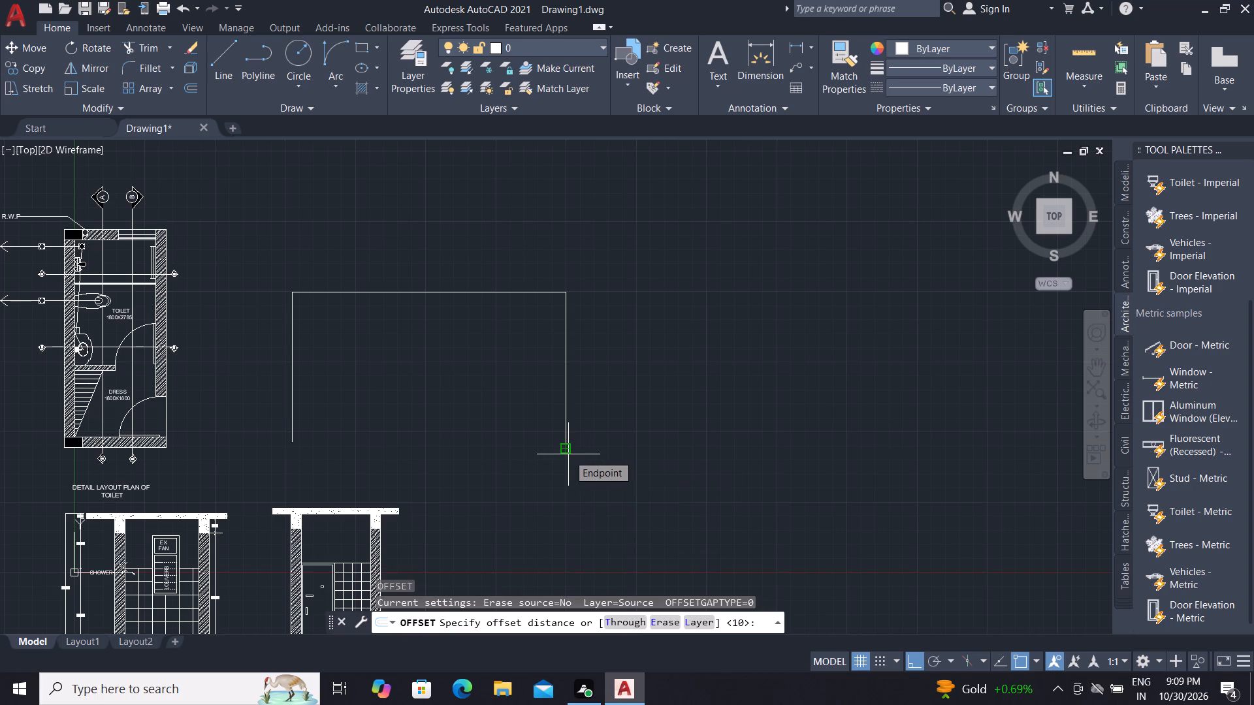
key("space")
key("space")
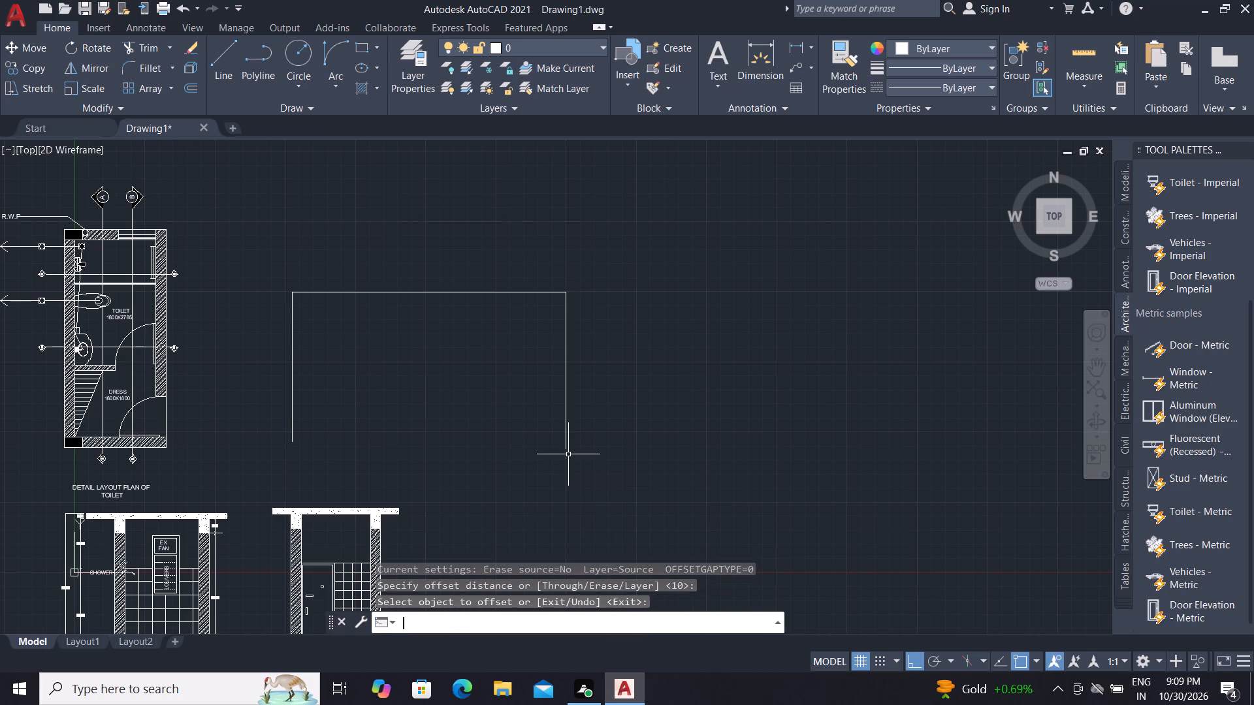
Offset both outer vertical lines of the new section outline 400 inward.
type("O")
key("space")
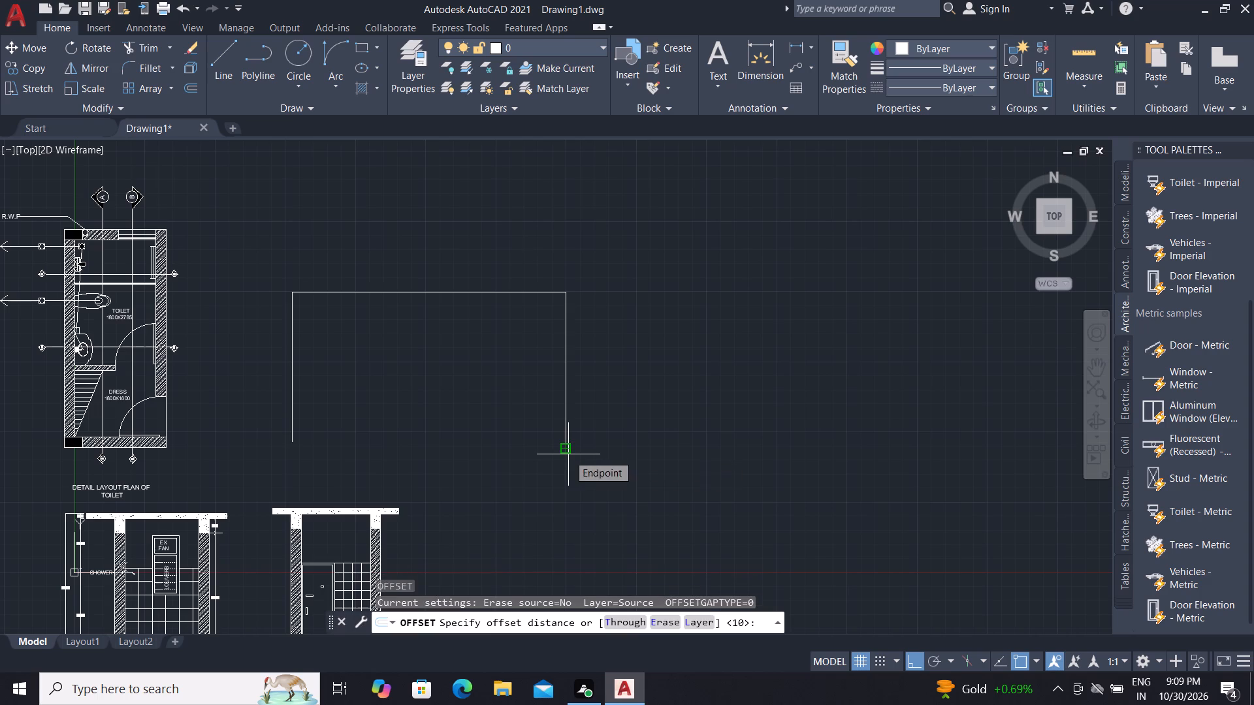
type("400")
key("space")
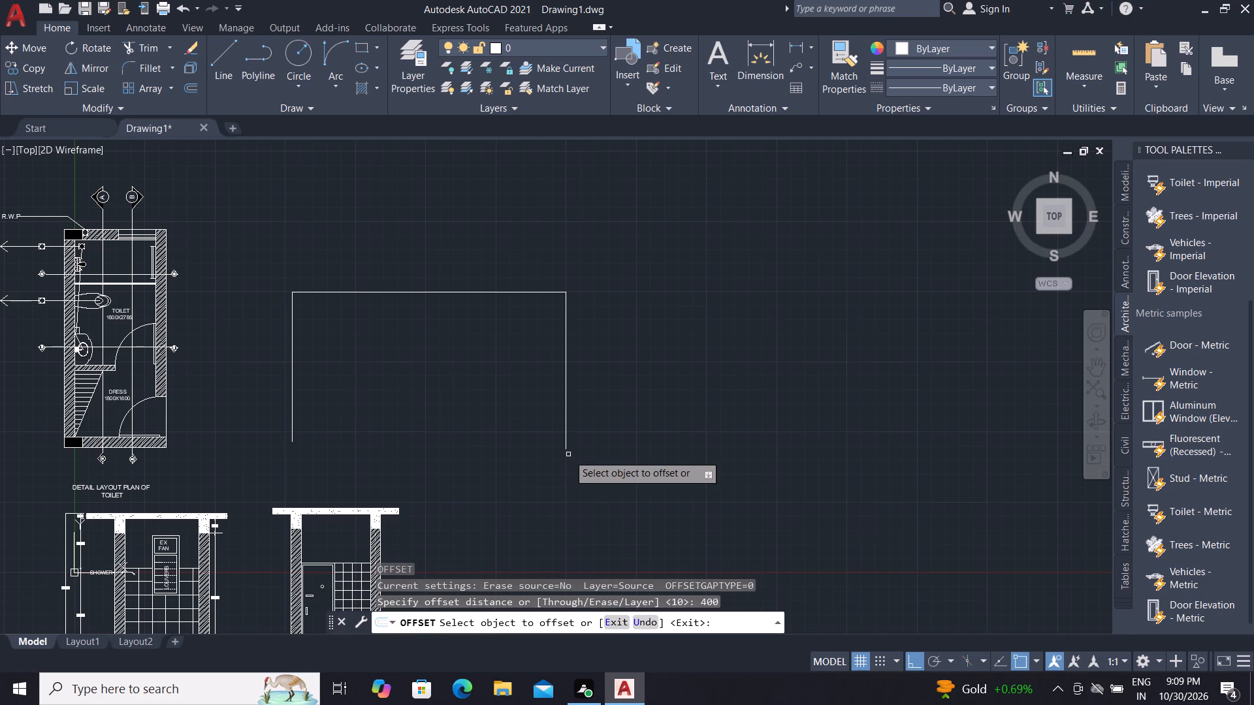
left_click(293, 357)
left_click(417, 369)
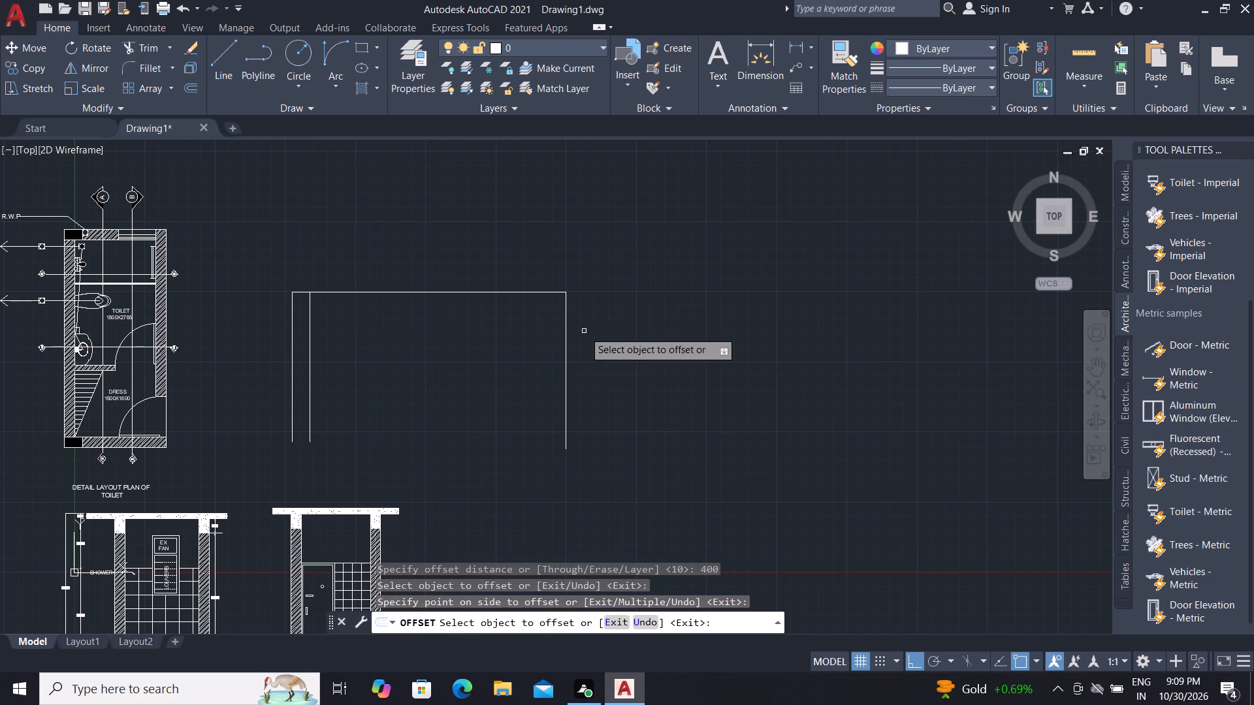
left_click(565, 318)
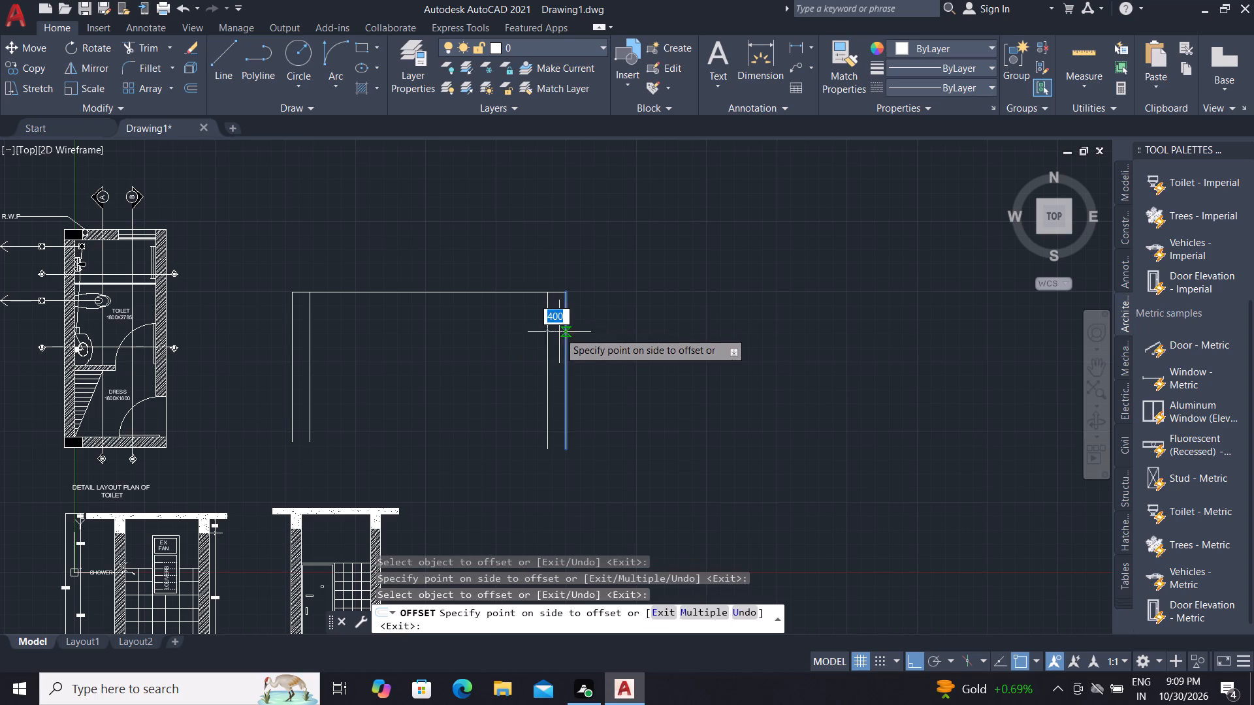
left_click(522, 341)
key("Escape")
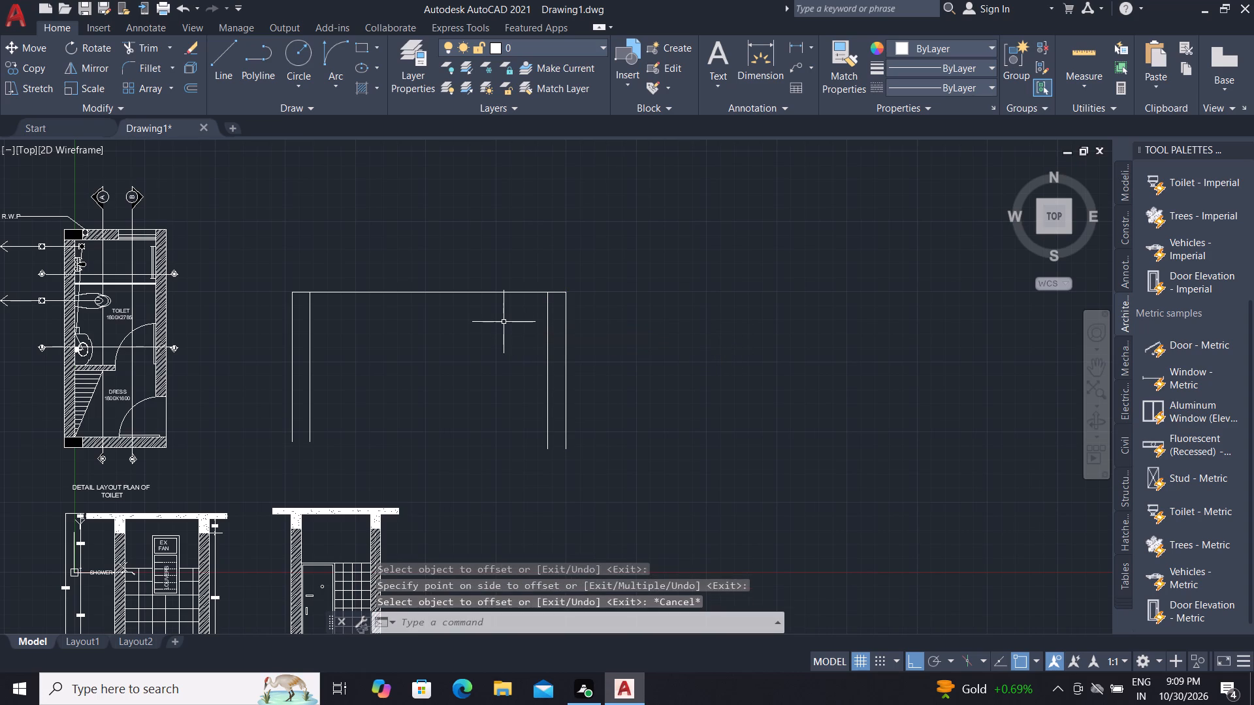
key("Escape")
key("Escape")
Offset the outline's top horizontal line 125 downward to form the slab thickness.
type("O")
key("space")
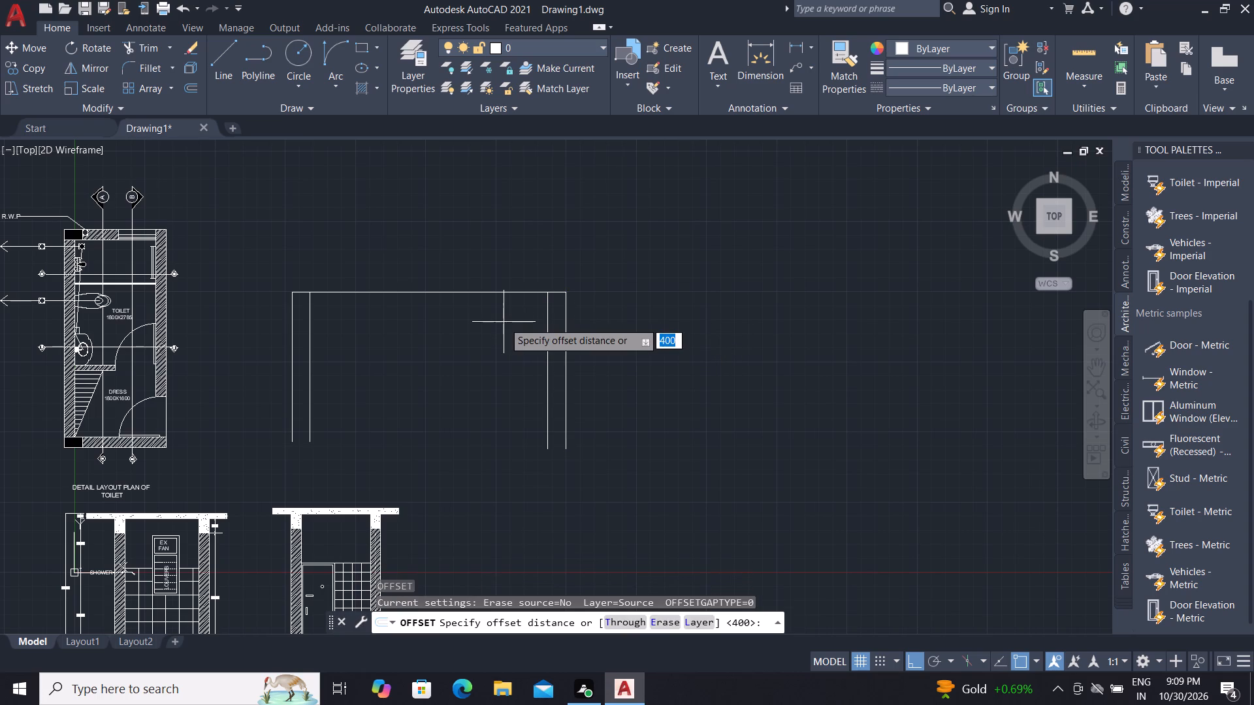
type("125")
key("space")
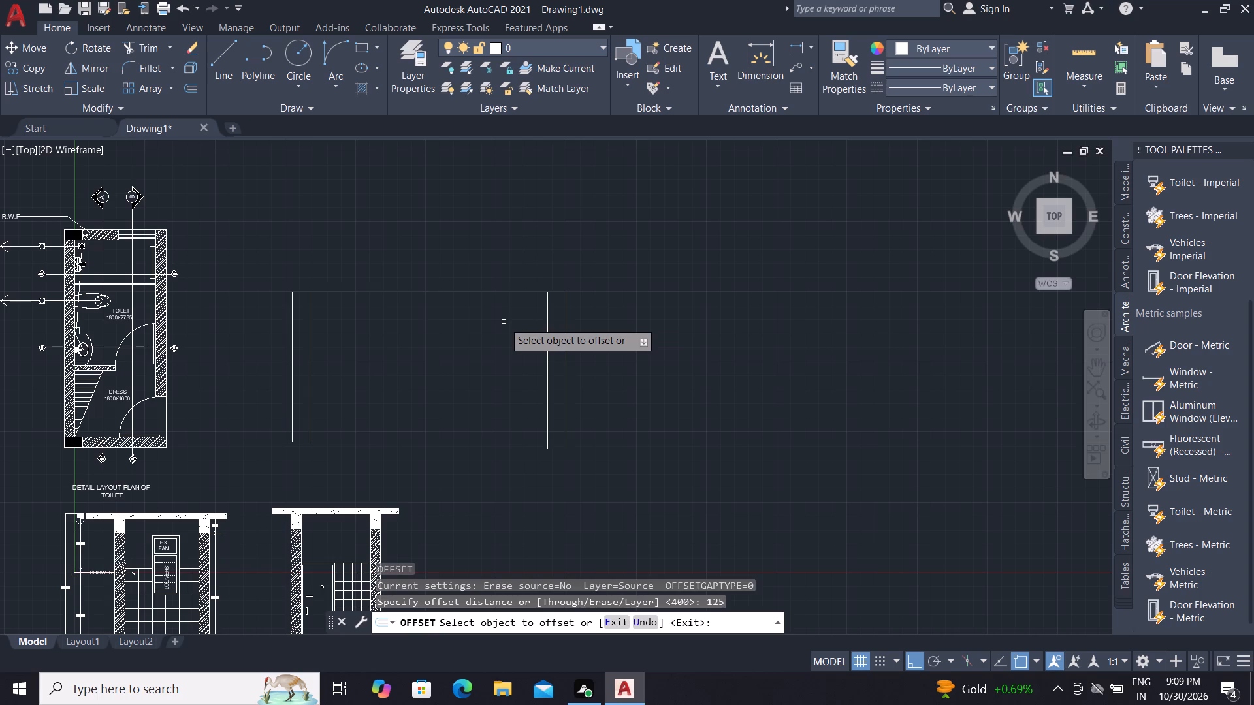
left_click(496, 294)
left_click(494, 351)
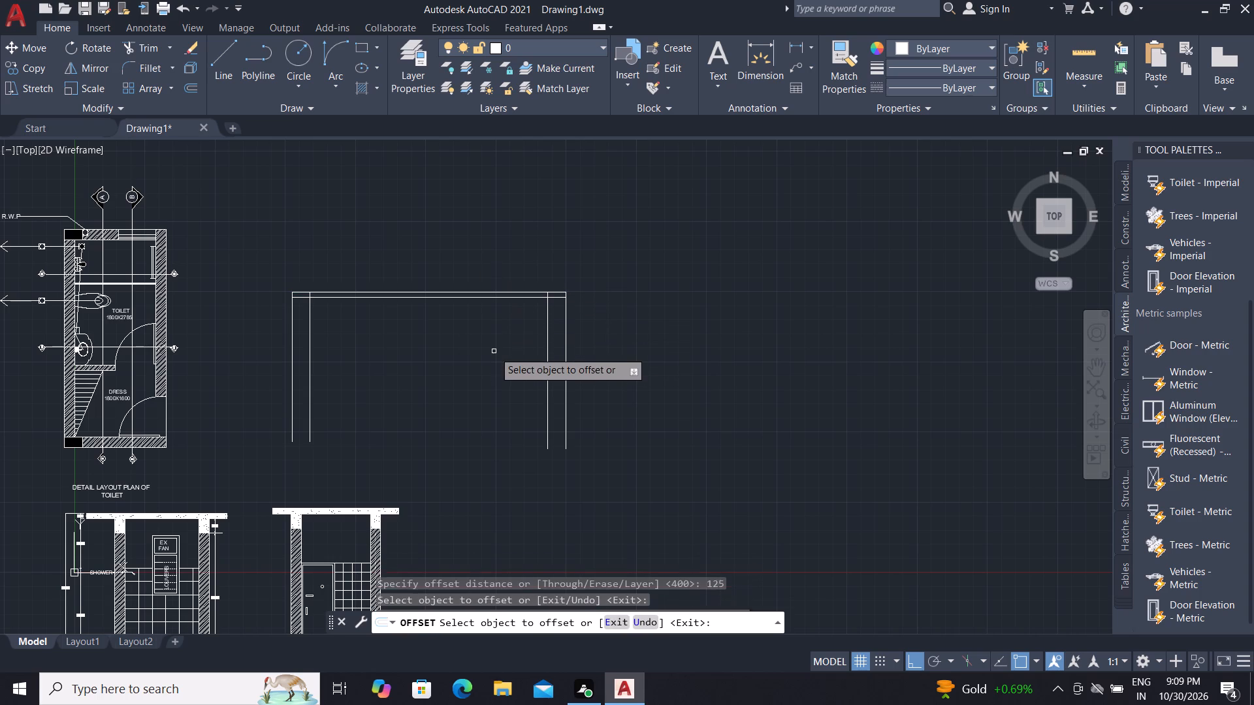
key("Escape")
Offset the two inner vertical lines 230 further inward to give both walls their thickness.
type("O 230")
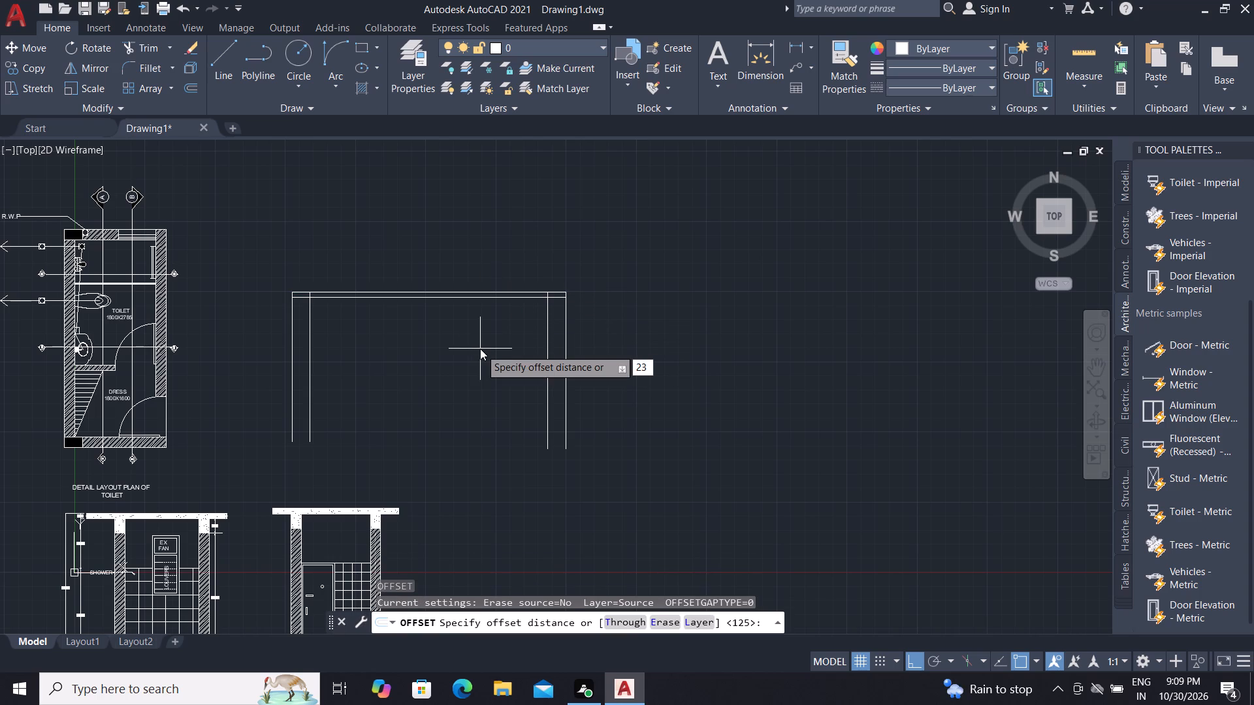
key("space")
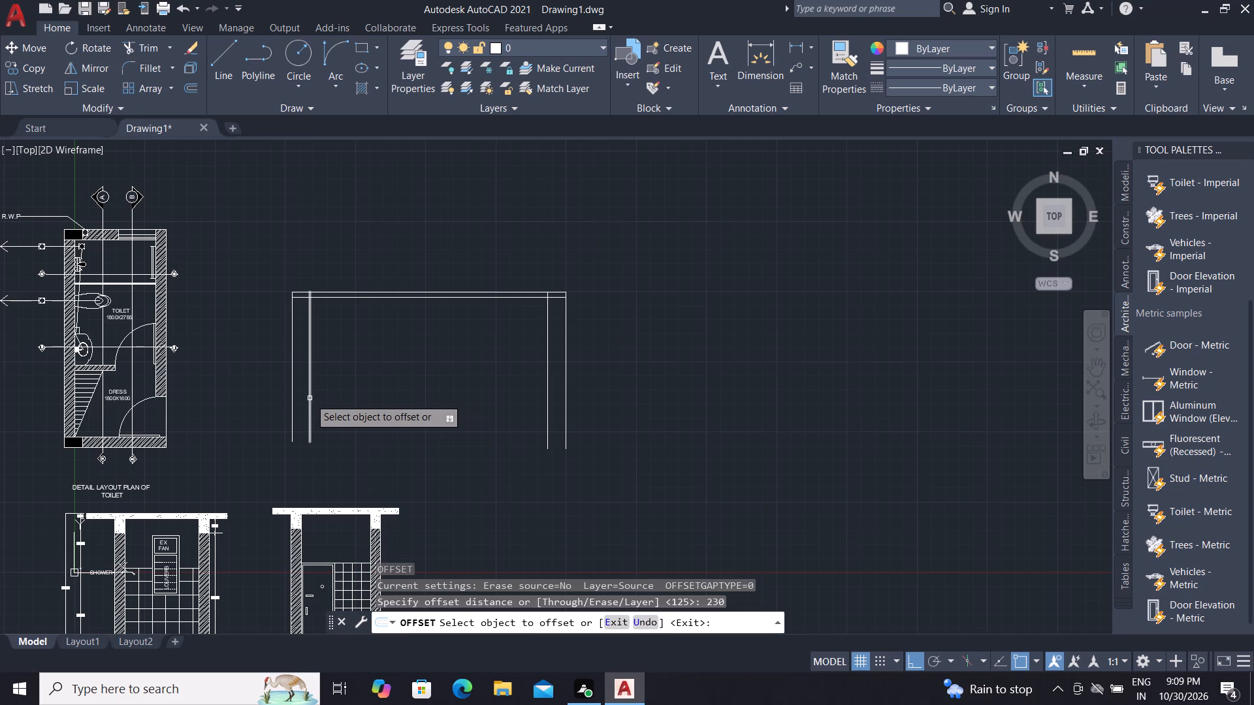
left_click(309, 398)
left_click(432, 373)
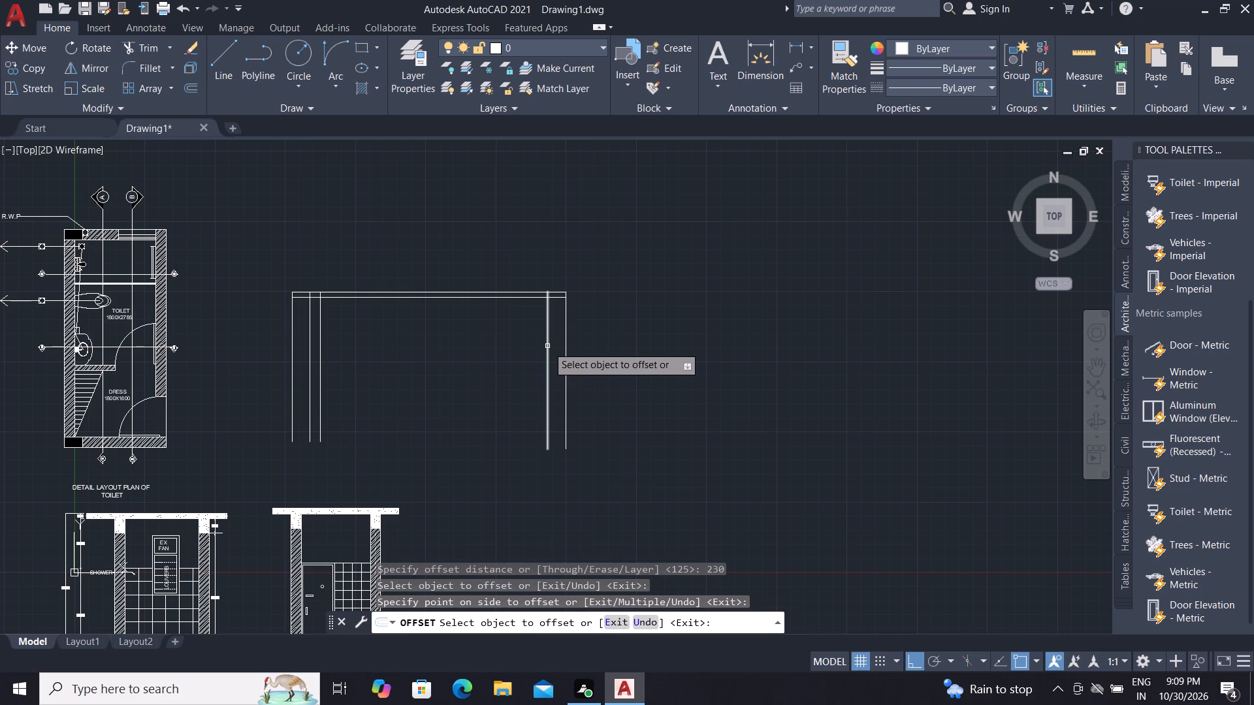
left_click(547, 346)
left_click(484, 372)
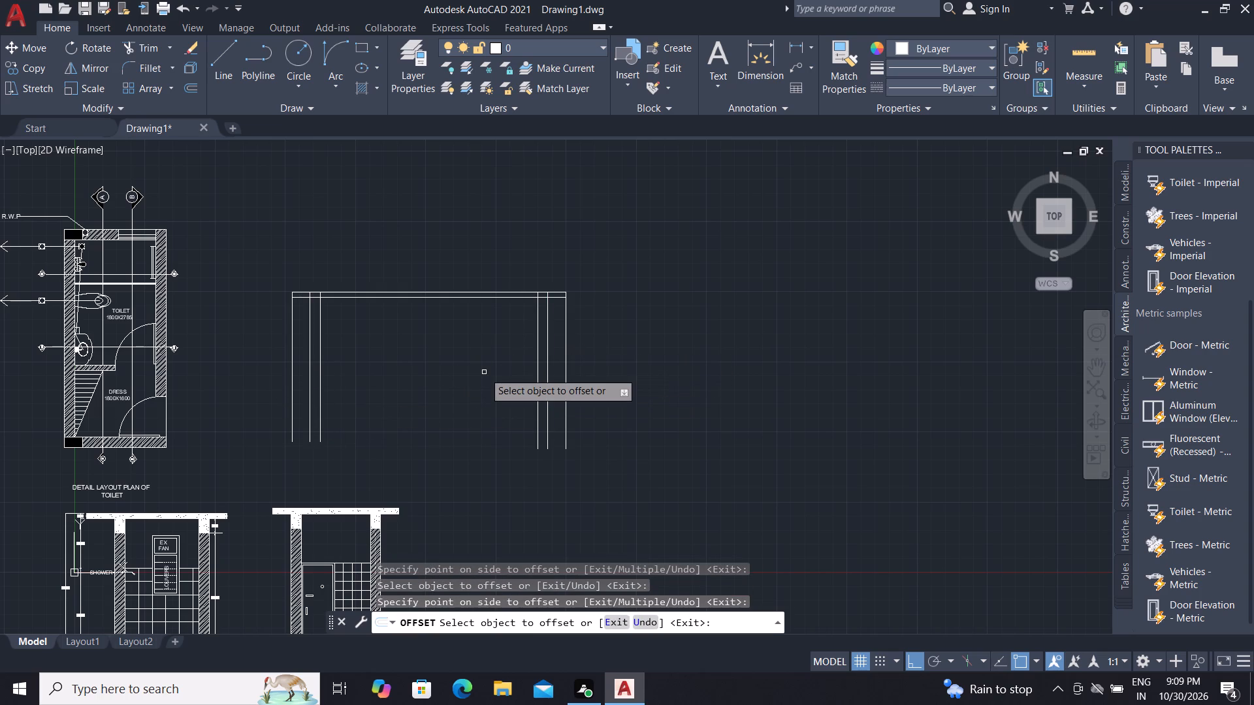
key("Escape")
Draw a vertical line about 609 long downward from the slab's top line, right of mid-span between the walls.
type("L")
key("space")
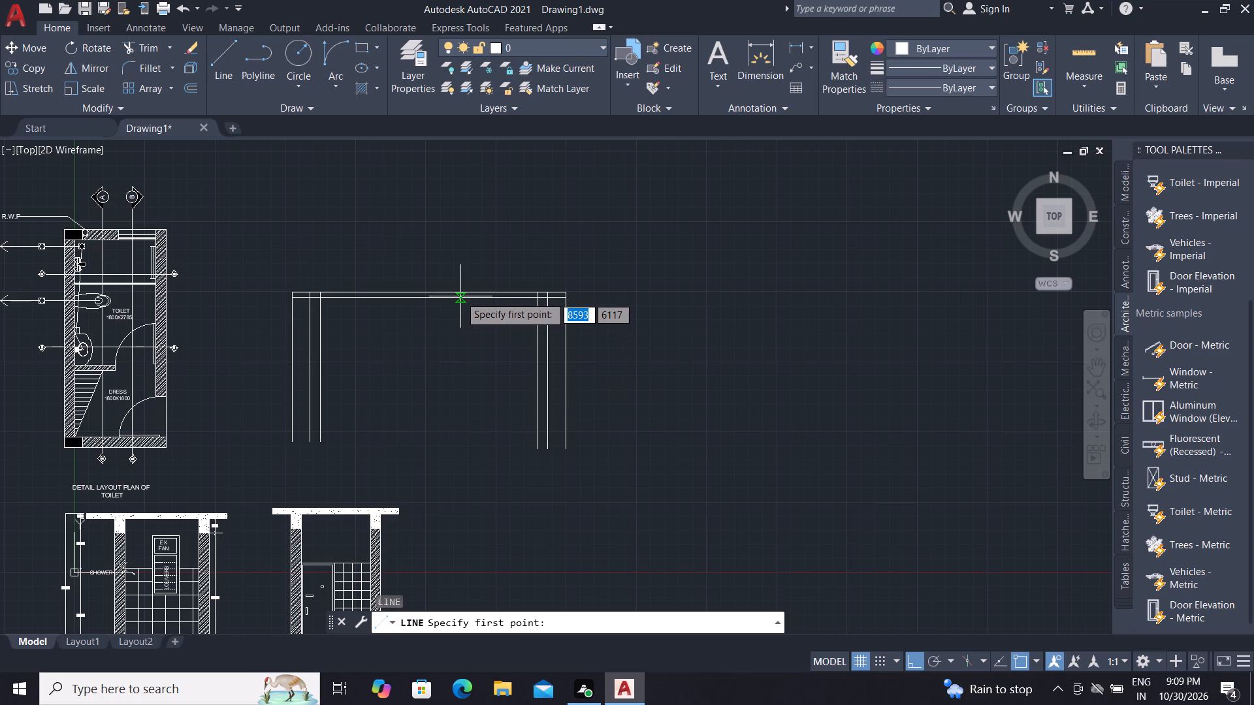
scroll(447, 296, "up", 1)
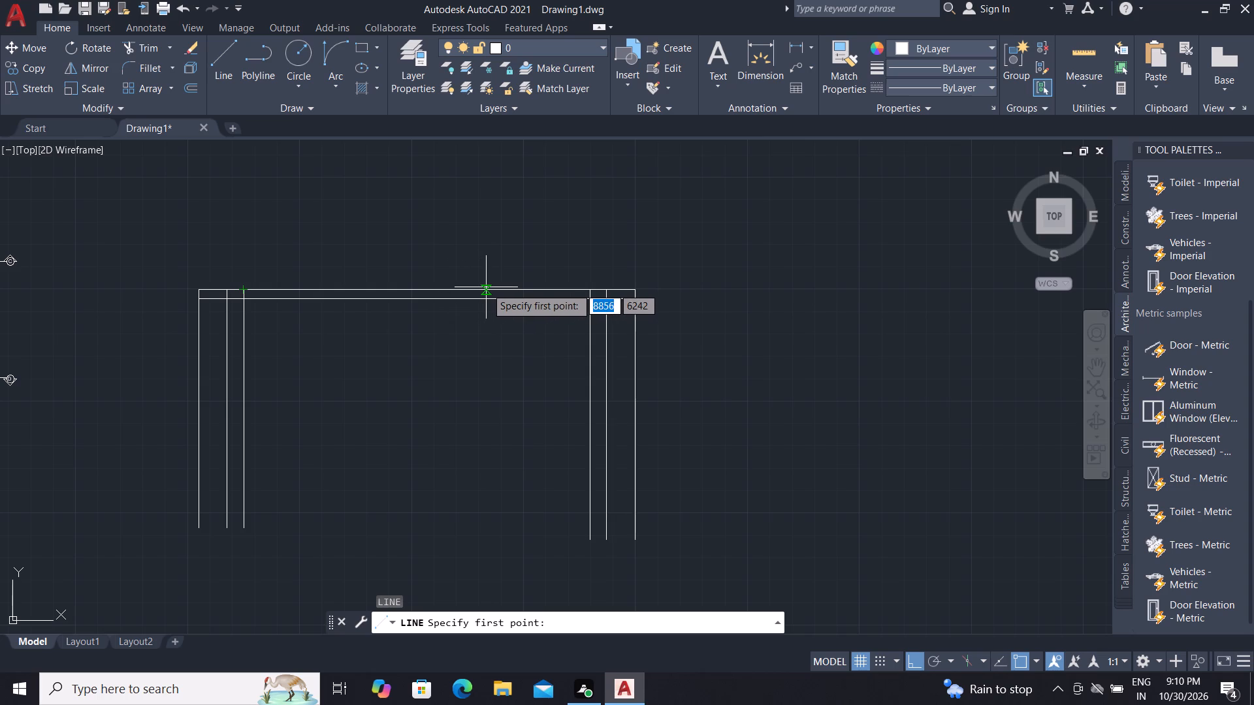
left_click(486, 289)
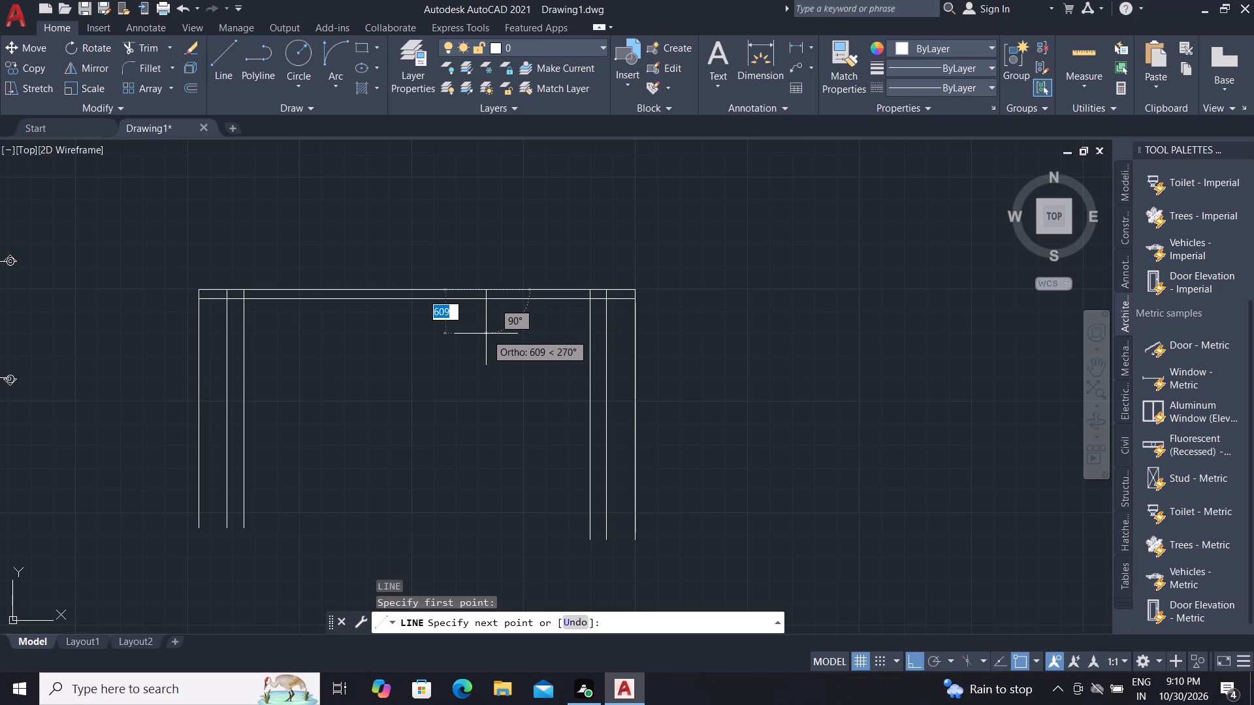
left_click(486, 334)
key("Escape")
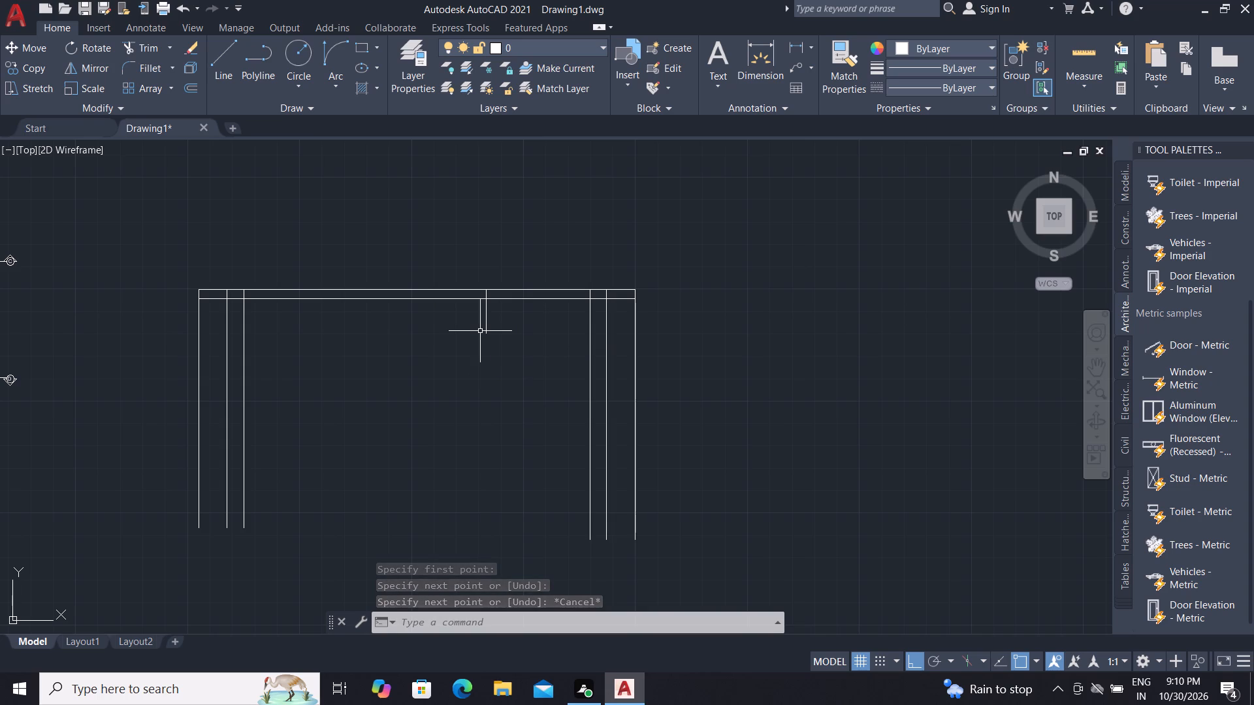
Offset the short vertical line 230 to the right to form the intermediate beam's width.
type("O")
key("space")
key("space")
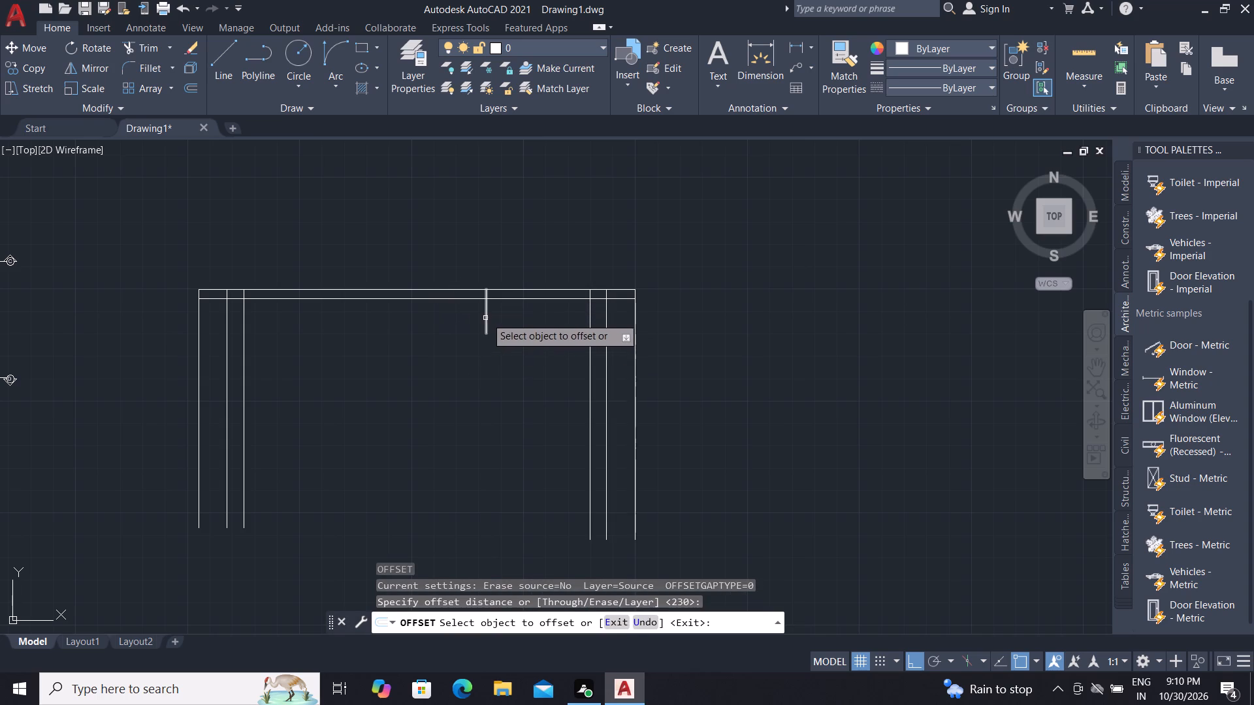
left_click(487, 317)
left_click(536, 316)
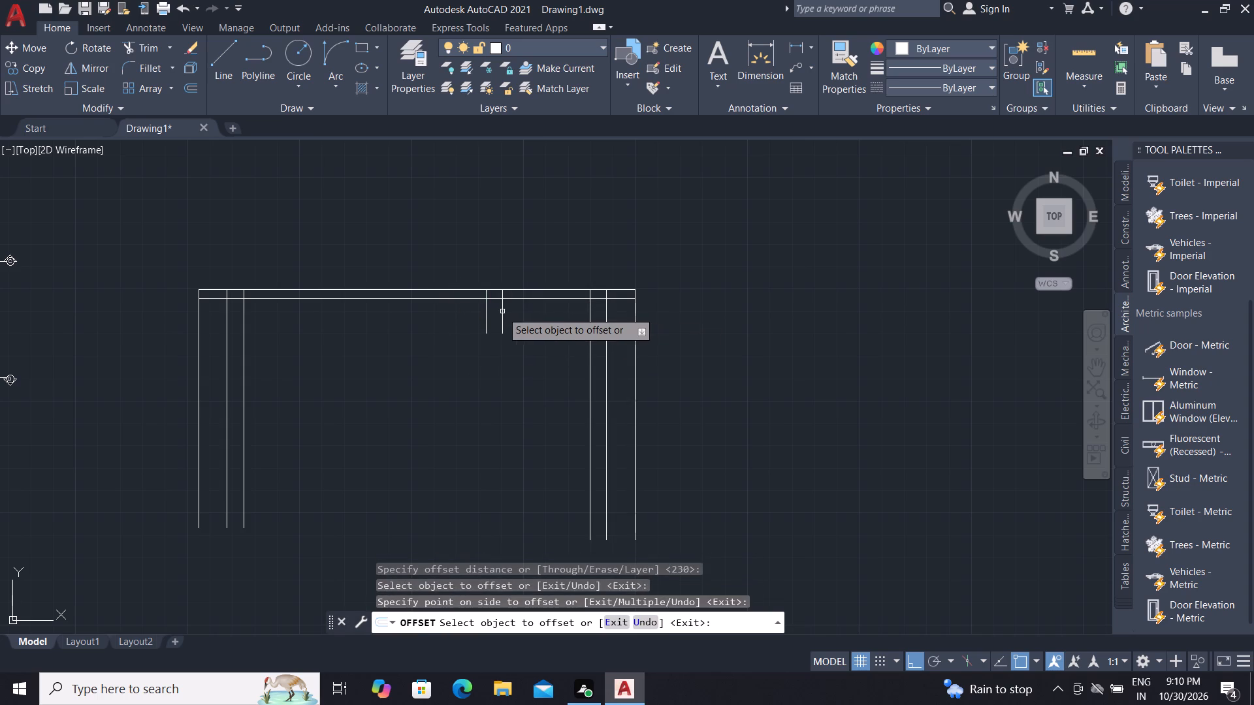
scroll(499, 311, "up", 3)
scroll(500, 321, "down", 2)
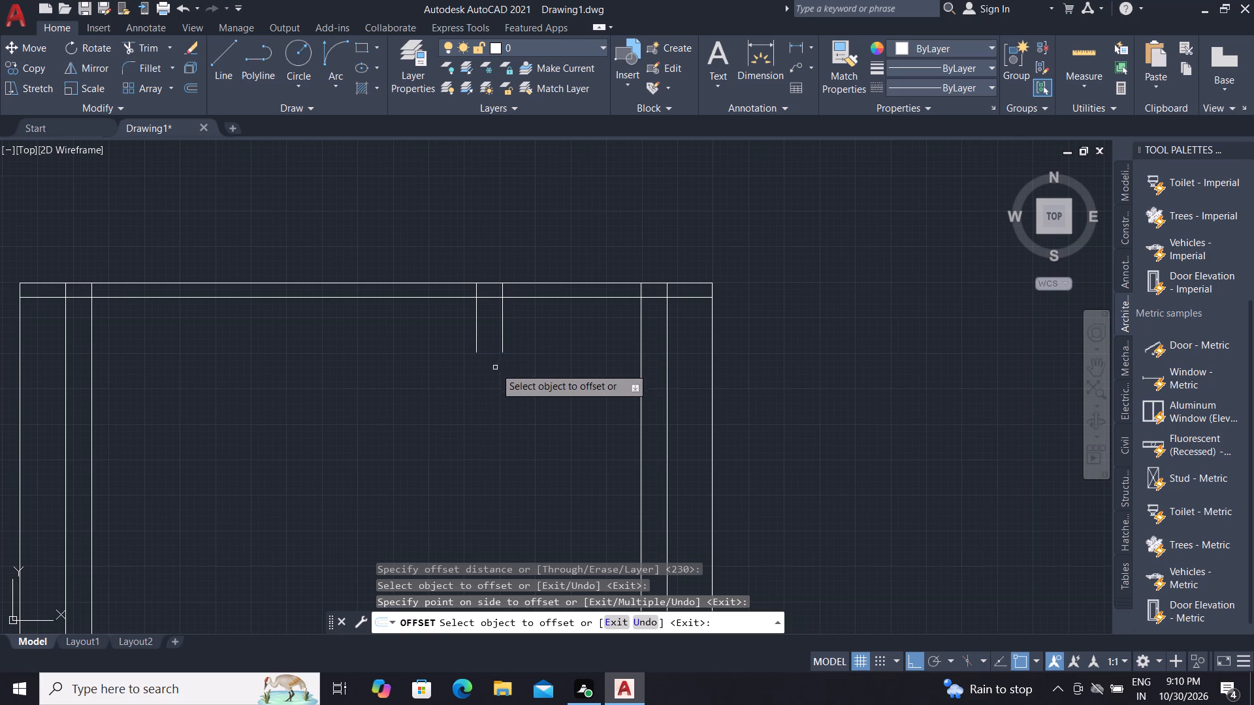
key("Escape")
Offset the slab's bottom line 325 downward to mark the underside of the beams.
type("O")
key("space")
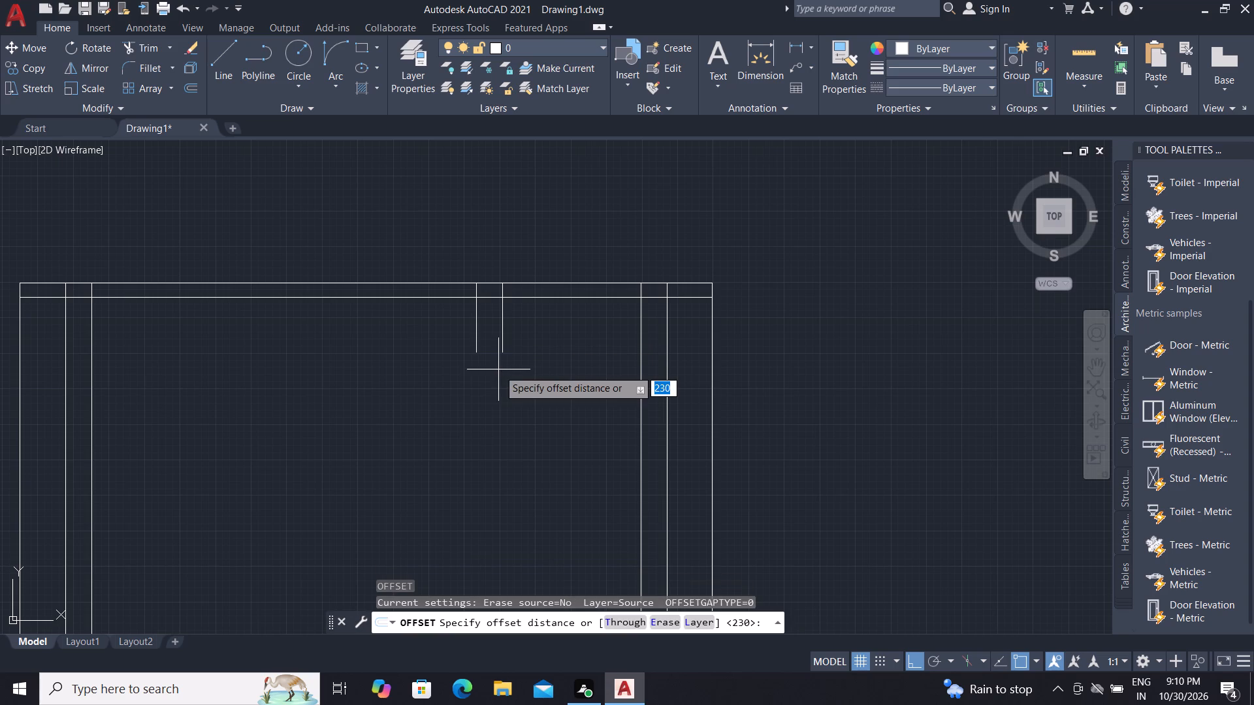
type("325")
key("space")
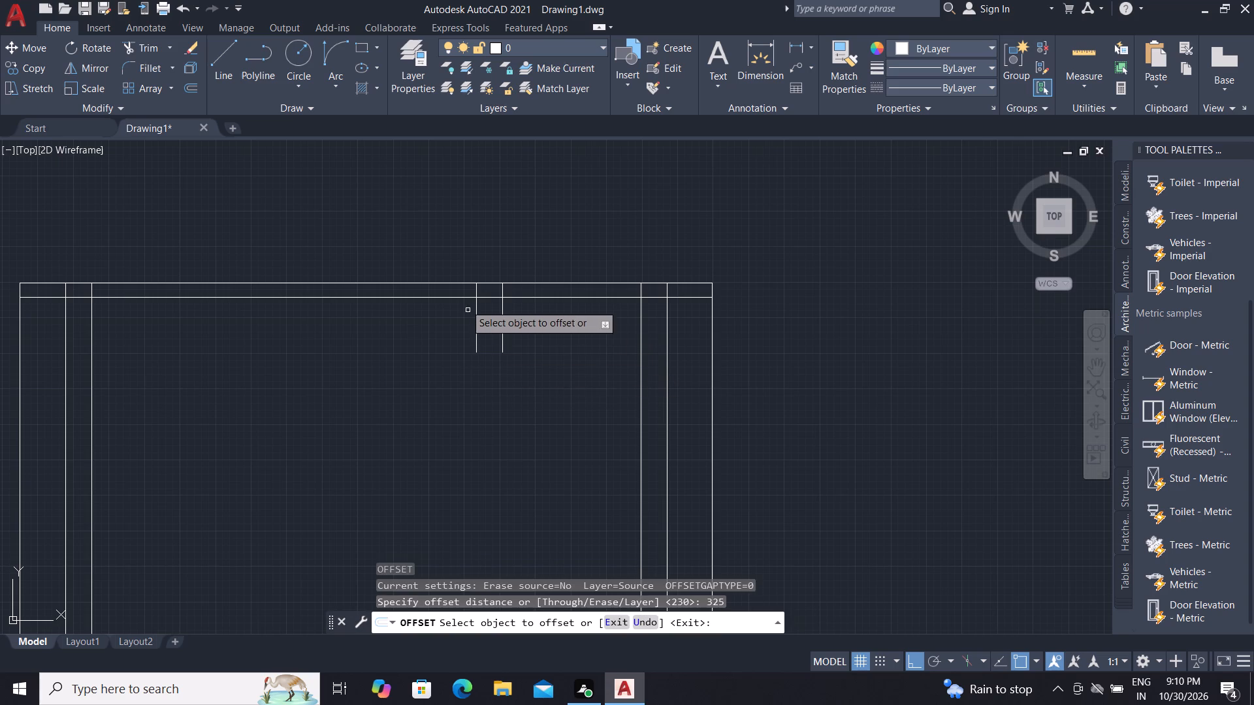
left_click(457, 298)
left_click(479, 369)
scroll(464, 353, "down", 2)
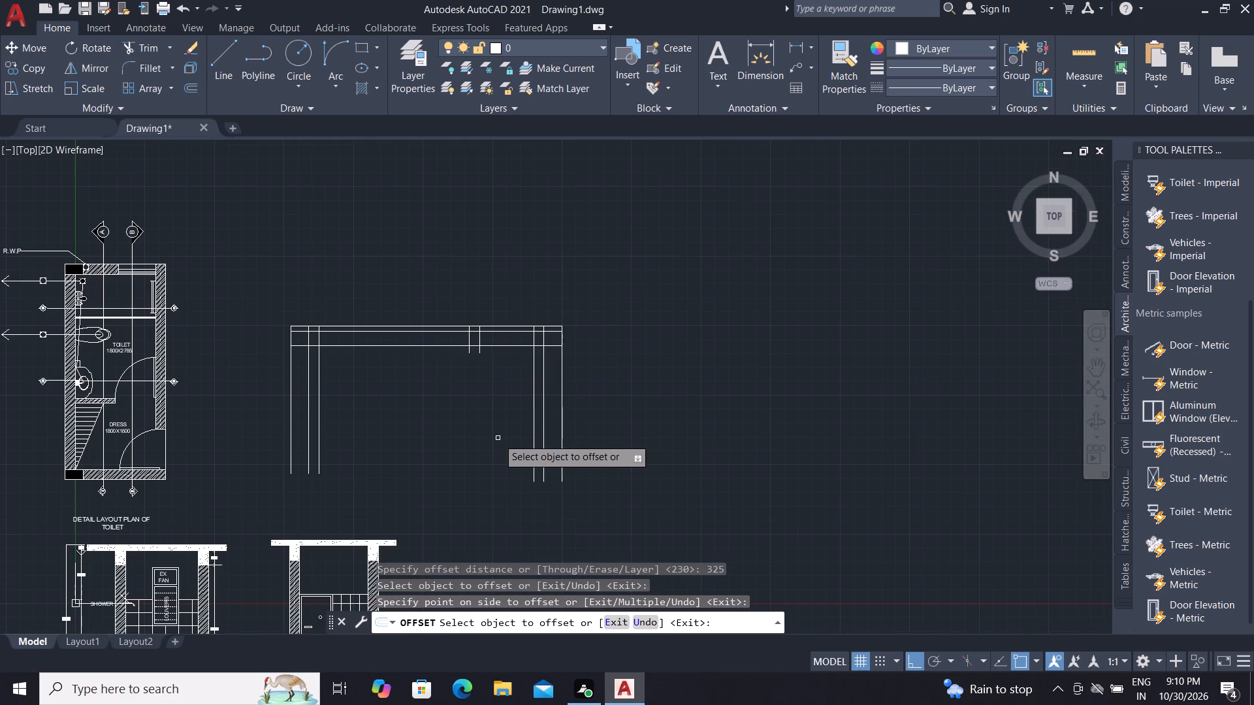
key("Escape")
Trim the intermediate beam's sides below its underside and the underside line on both sides between the beam and the walls.
type("TR")
key("space")
scroll(471, 292, "up", 3)
left_click(440, 526)
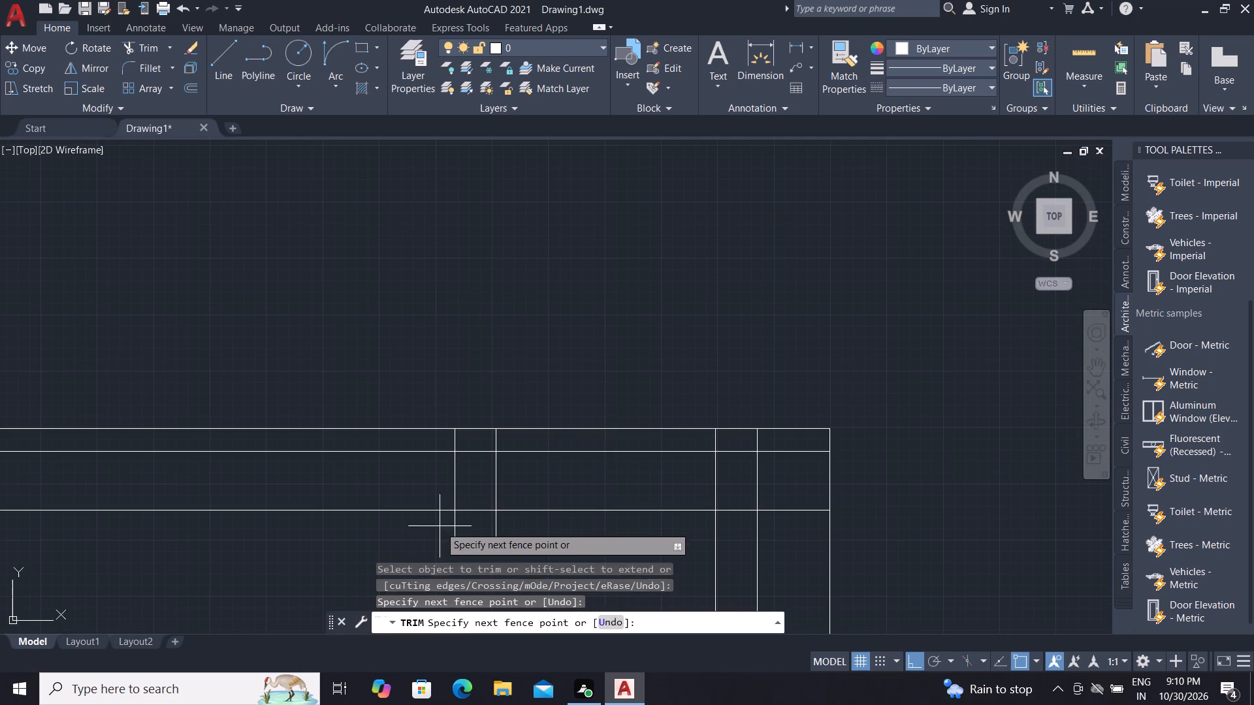
left_click(513, 527)
scroll(519, 514, "down", 2)
left_click(528, 504)
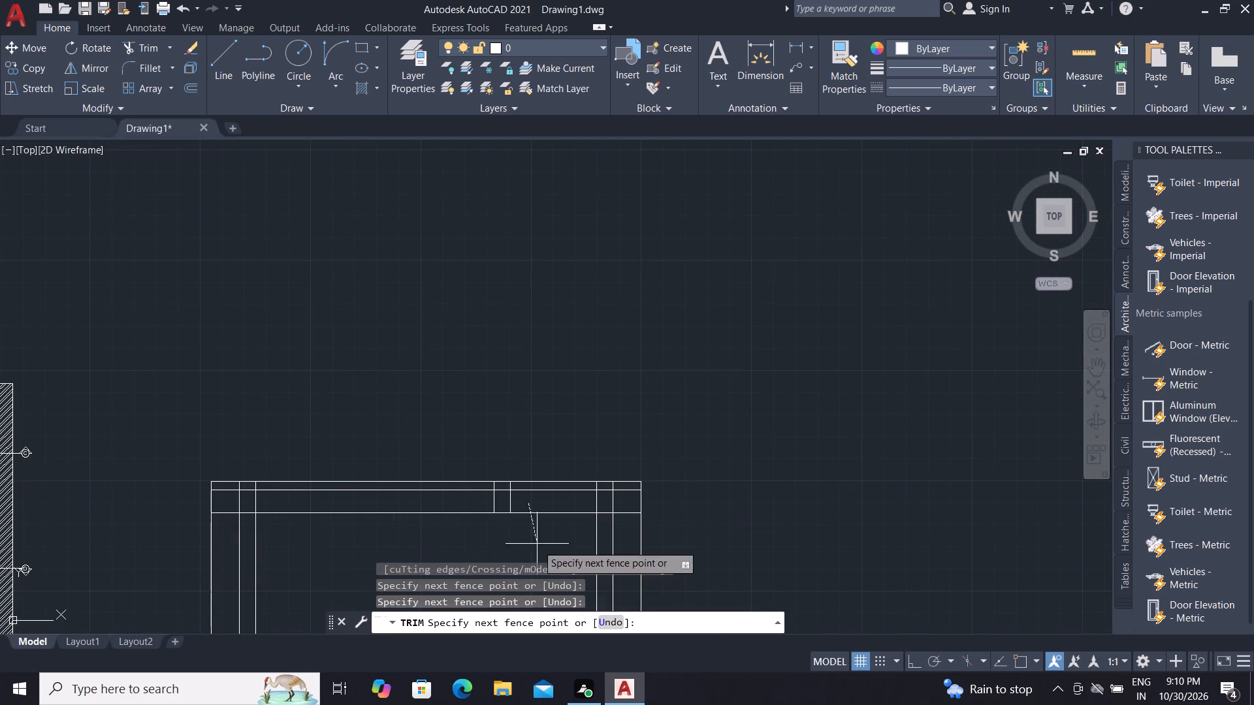
left_click(537, 544)
left_click(430, 509)
left_click(447, 539)
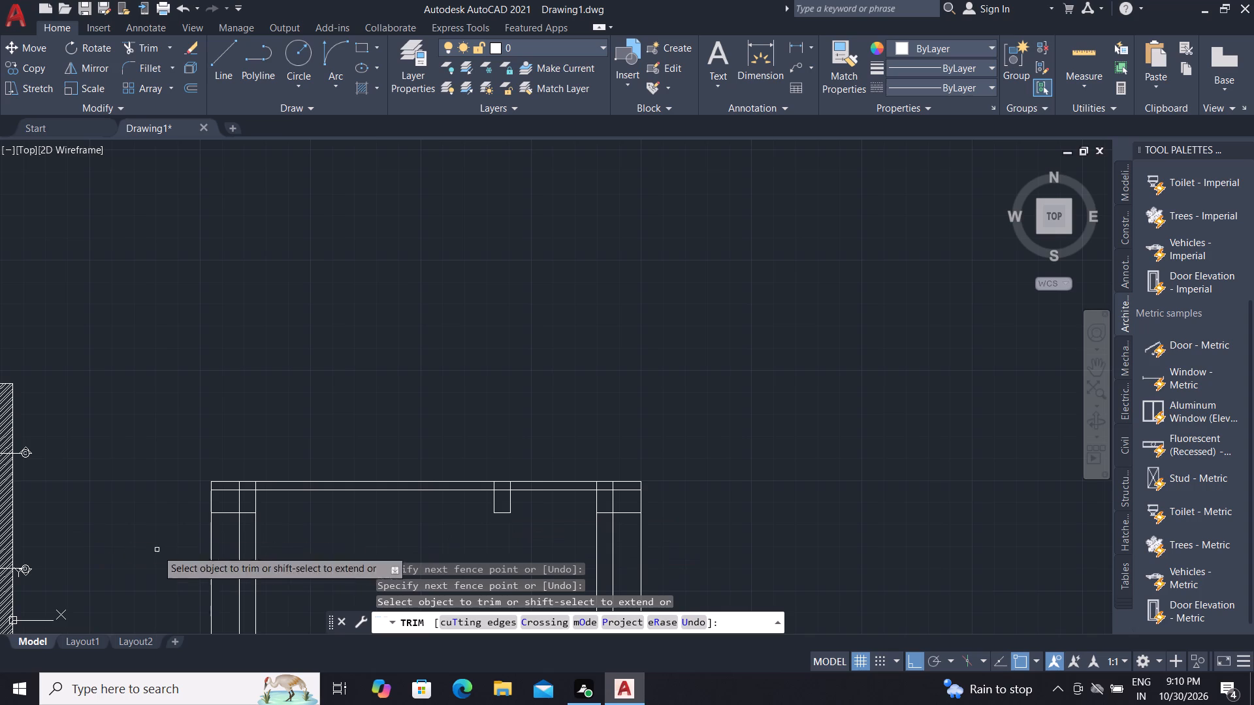
Trim away the left outermost vertical line below the slab and the beam underside line outside the left wall.
scroll(253, 518, "down", 2)
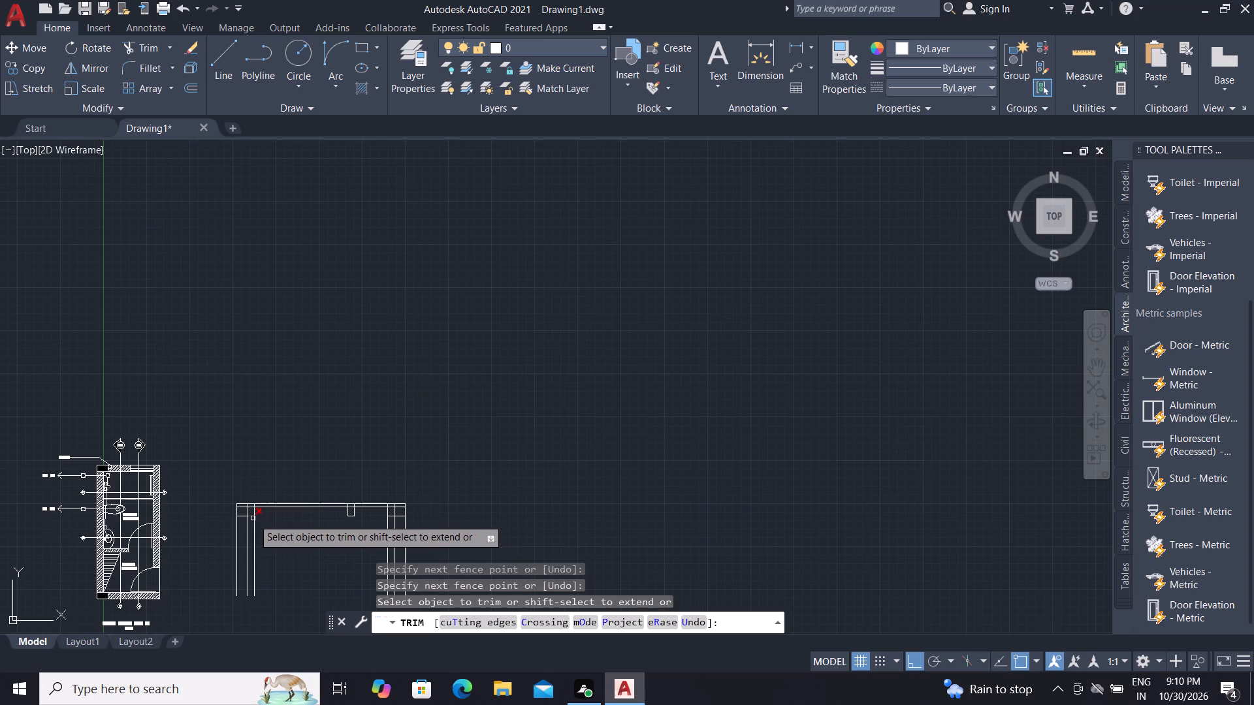
left_click(237, 539)
scroll(249, 516, "up", 3)
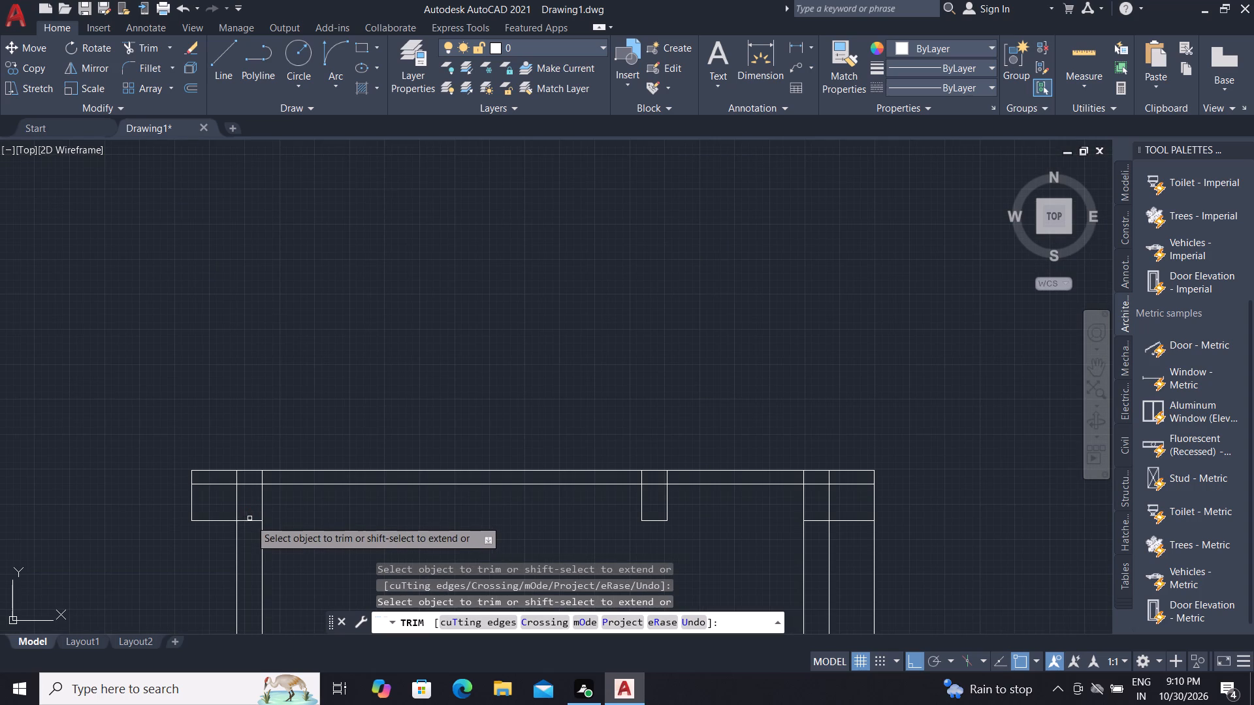
left_click(216, 520)
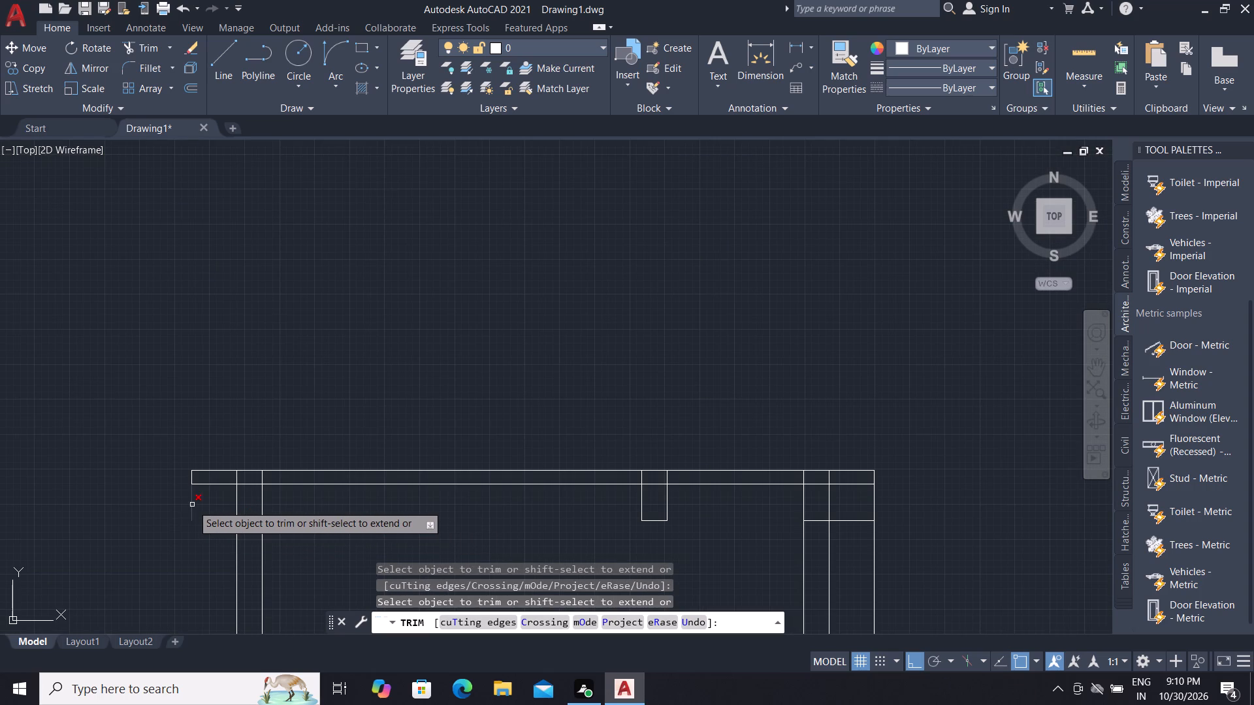
left_click(192, 505)
Trim the left wall's lines within the slab thickness and the slab's bottom line across the wall width.
scroll(231, 472, "up", 5)
left_click(244, 482)
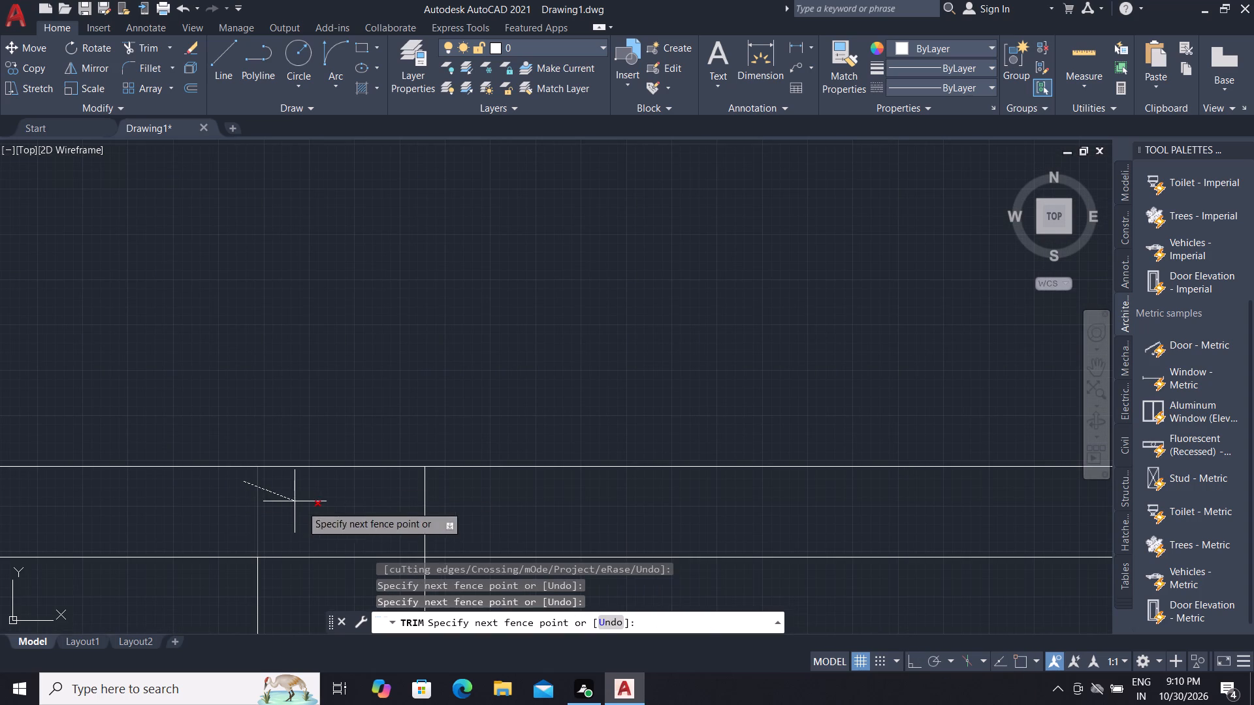
left_click(477, 522)
left_click(352, 522)
left_click(321, 572)
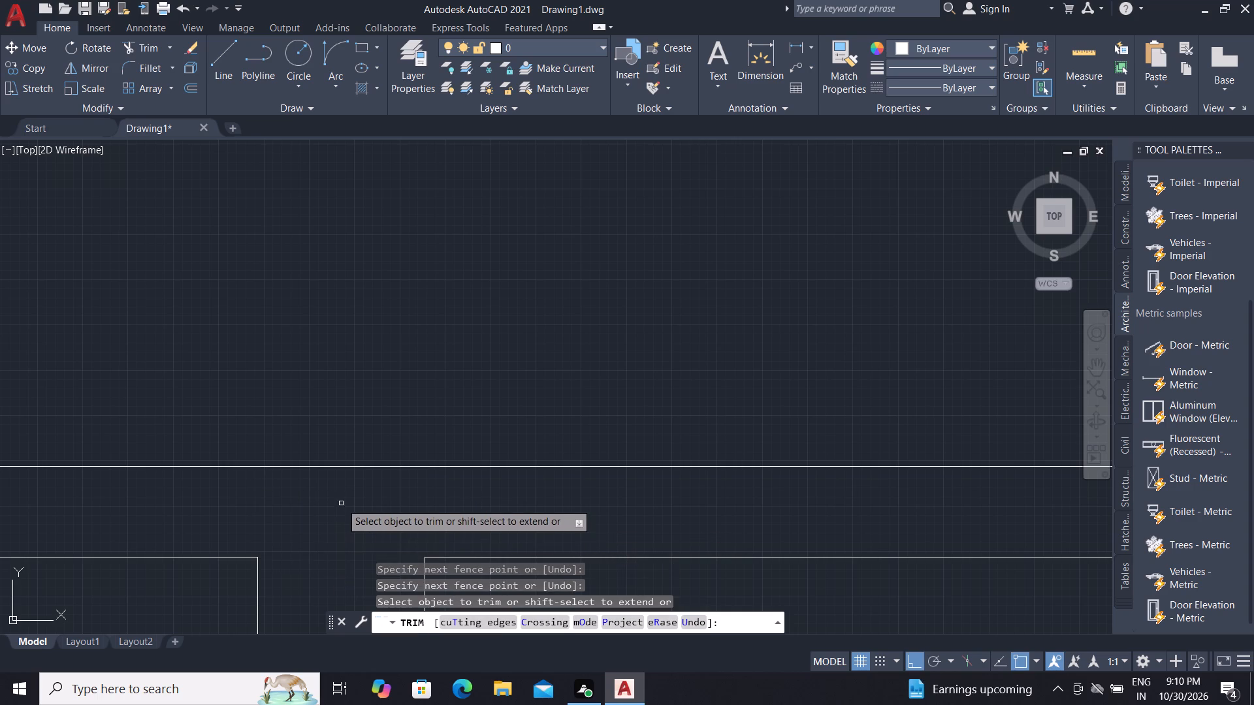
Trim the intermediate beam's side lines within the slab thickness and the slab's bottom line across the beam width.
scroll(341, 503, "down", 5)
scroll(579, 502, "up", 2)
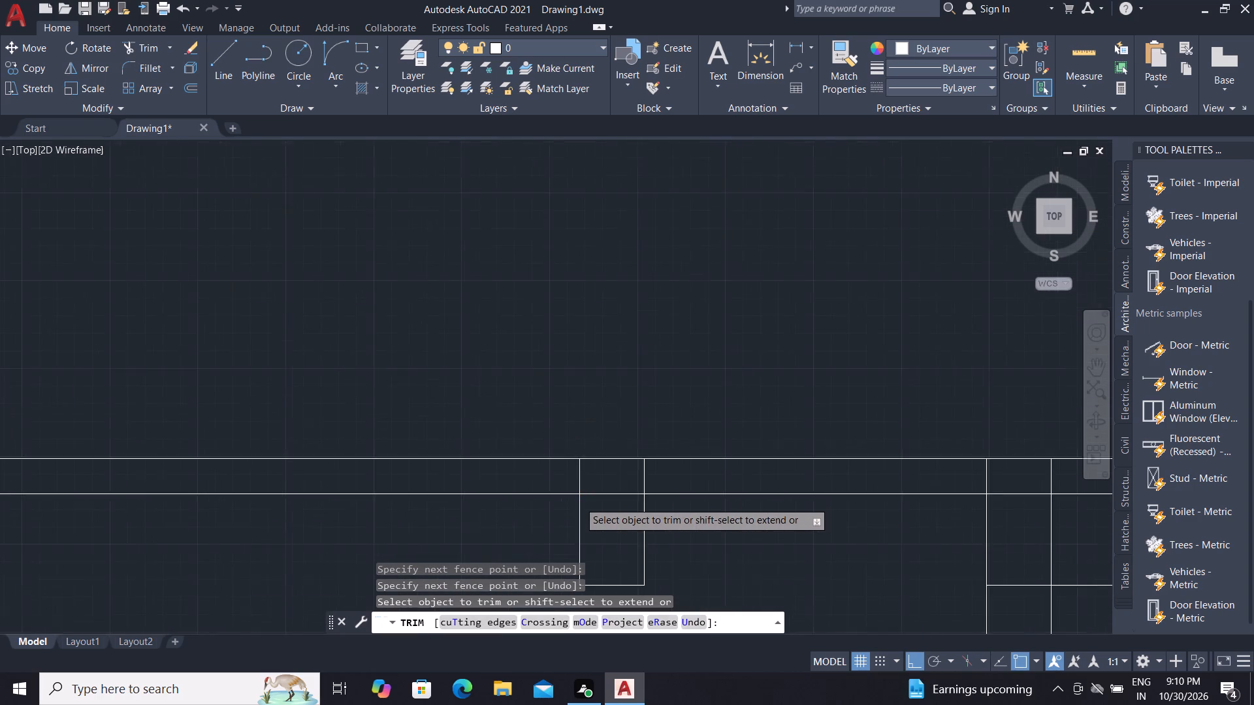
scroll(579, 501, "up", 3)
left_click(569, 446)
double_click(634, 495)
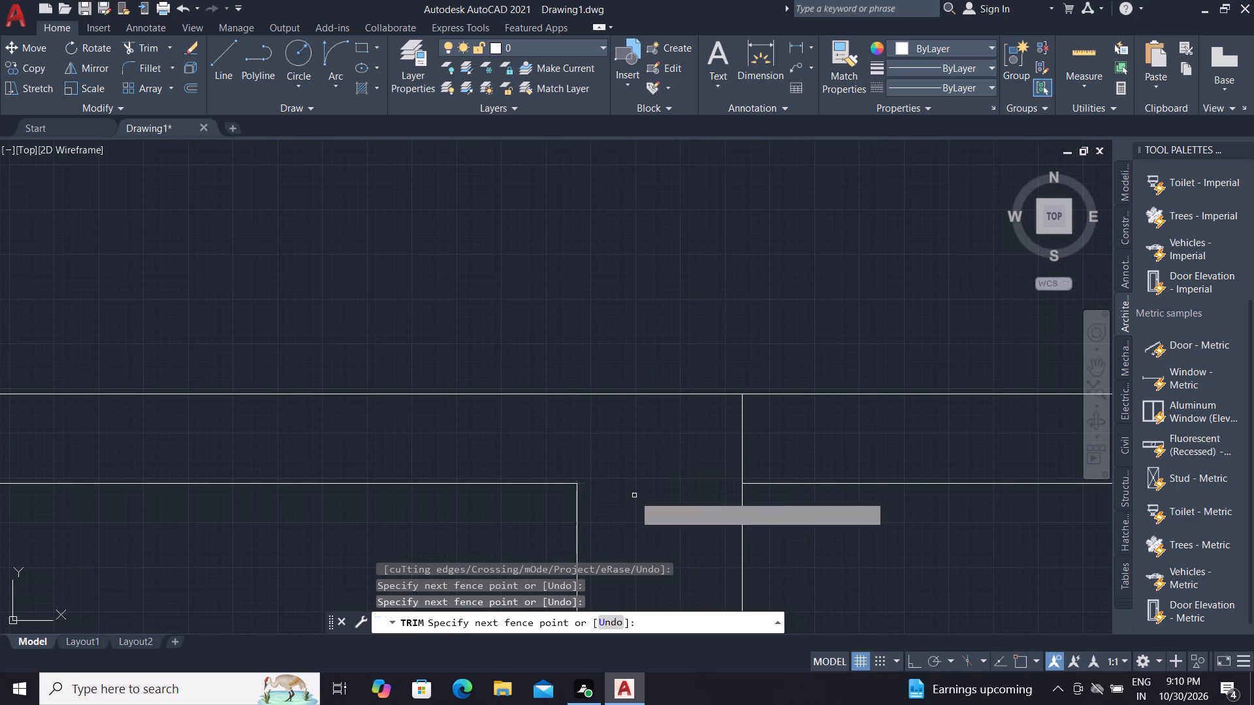
left_click(709, 451)
left_click(771, 442)
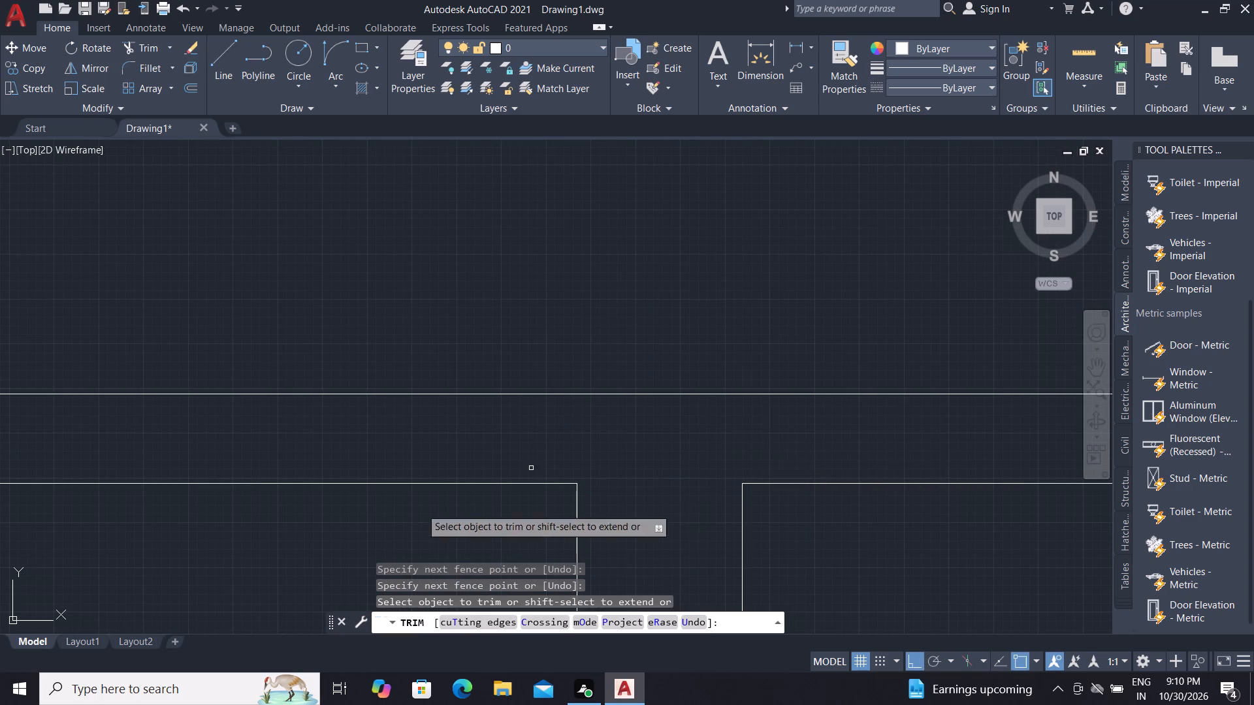
Trim the right wall's lines within the slab thickness and the slab's bottom line across the wall width.
scroll(420, 373, "down", 2)
scroll(406, 317, "down", 2)
scroll(605, 351, "up", 4)
scroll(598, 349, "down", 2)
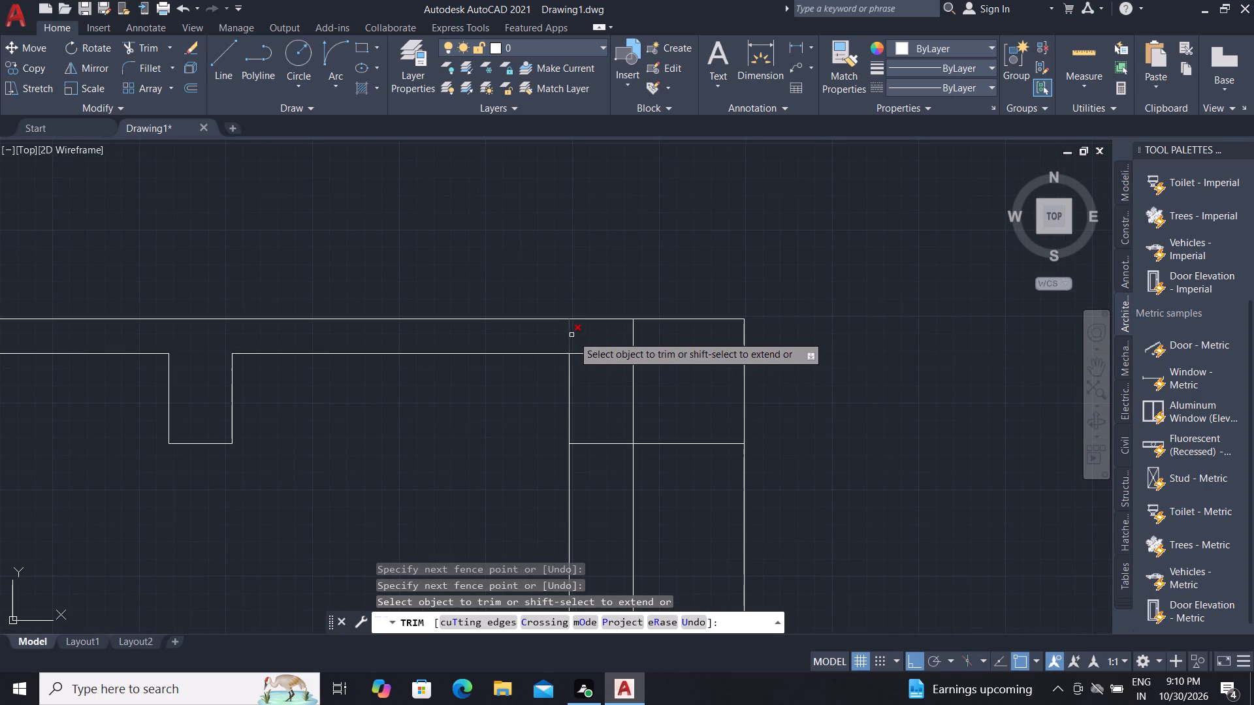
scroll(598, 345, "down", 1)
scroll(671, 352, "down", 2)
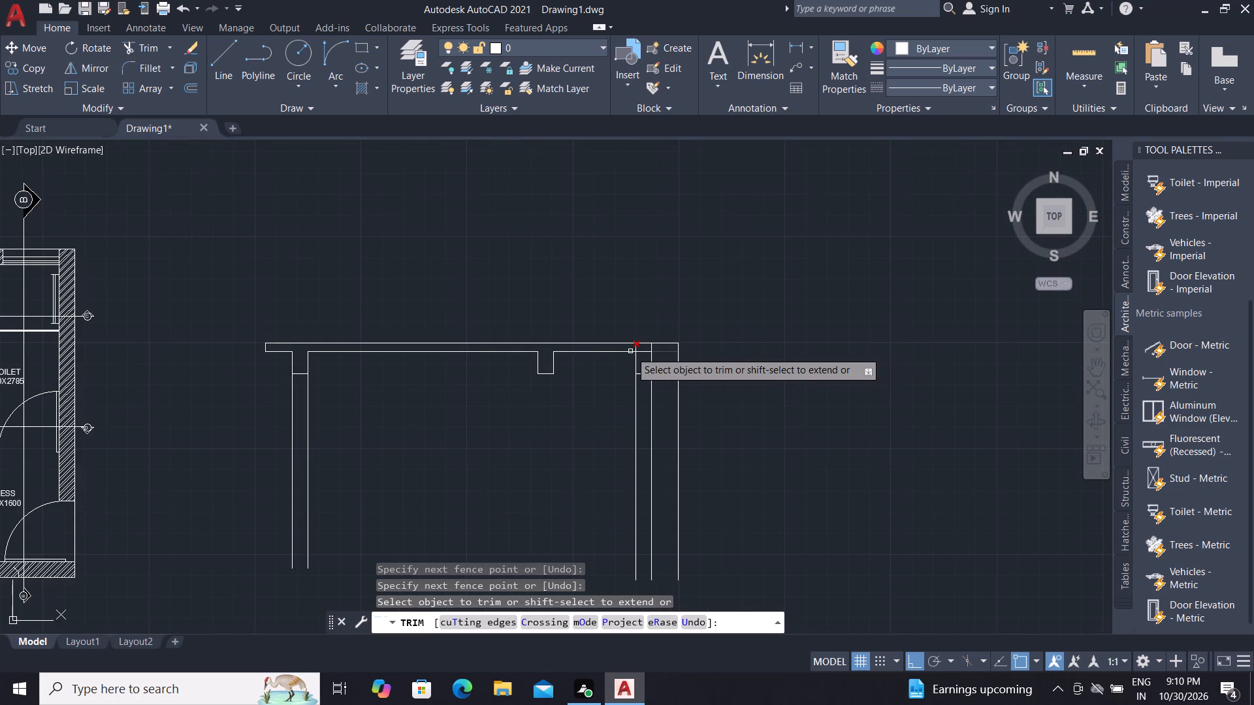
scroll(630, 351, "up", 2)
left_click(628, 341)
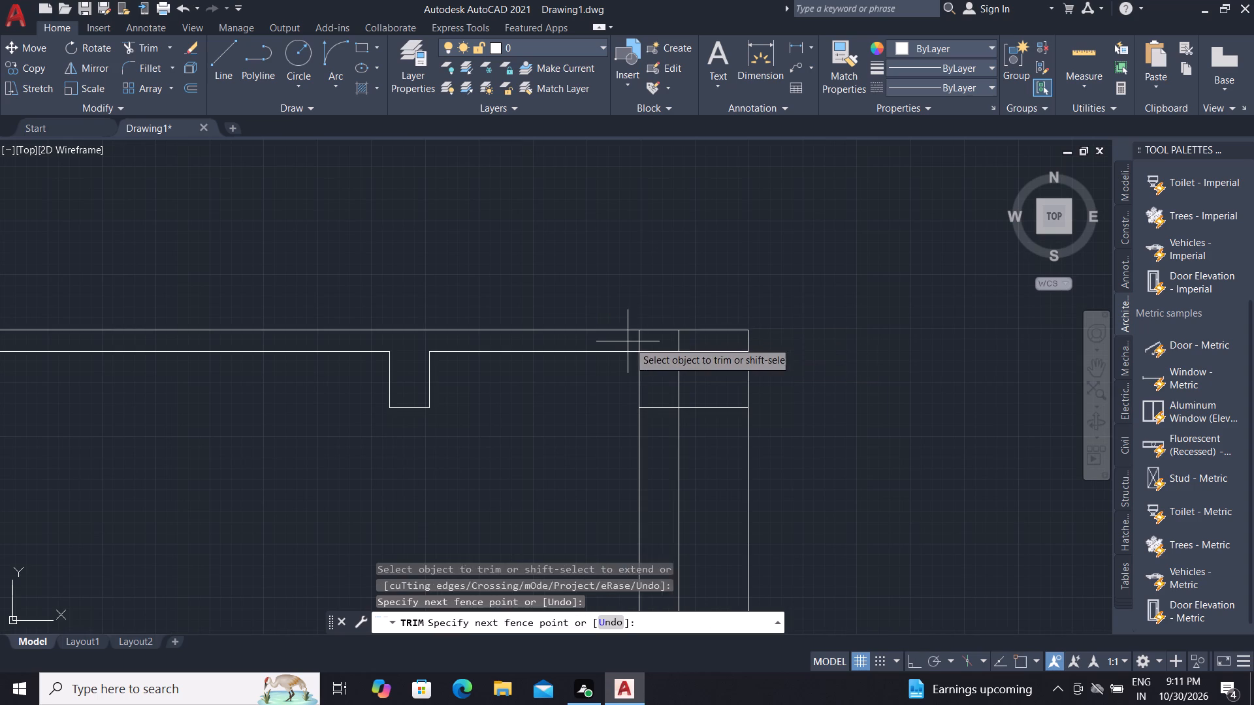
left_click(654, 355)
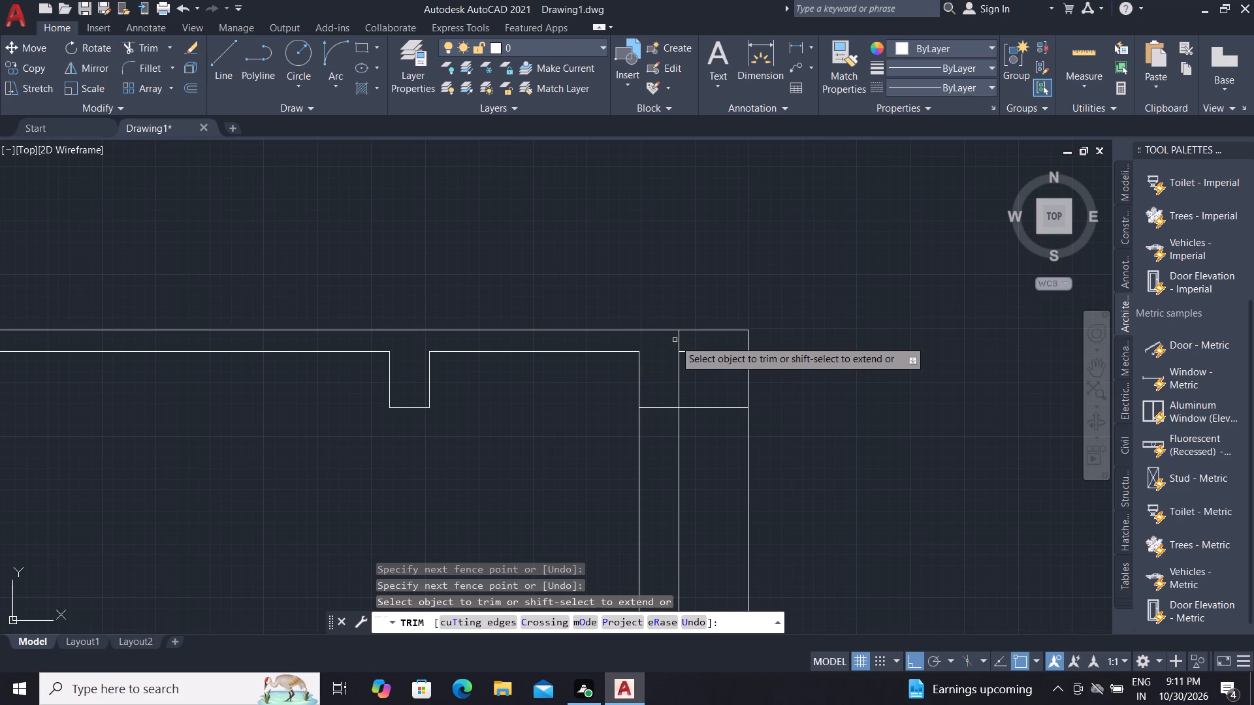
left_click(679, 338)
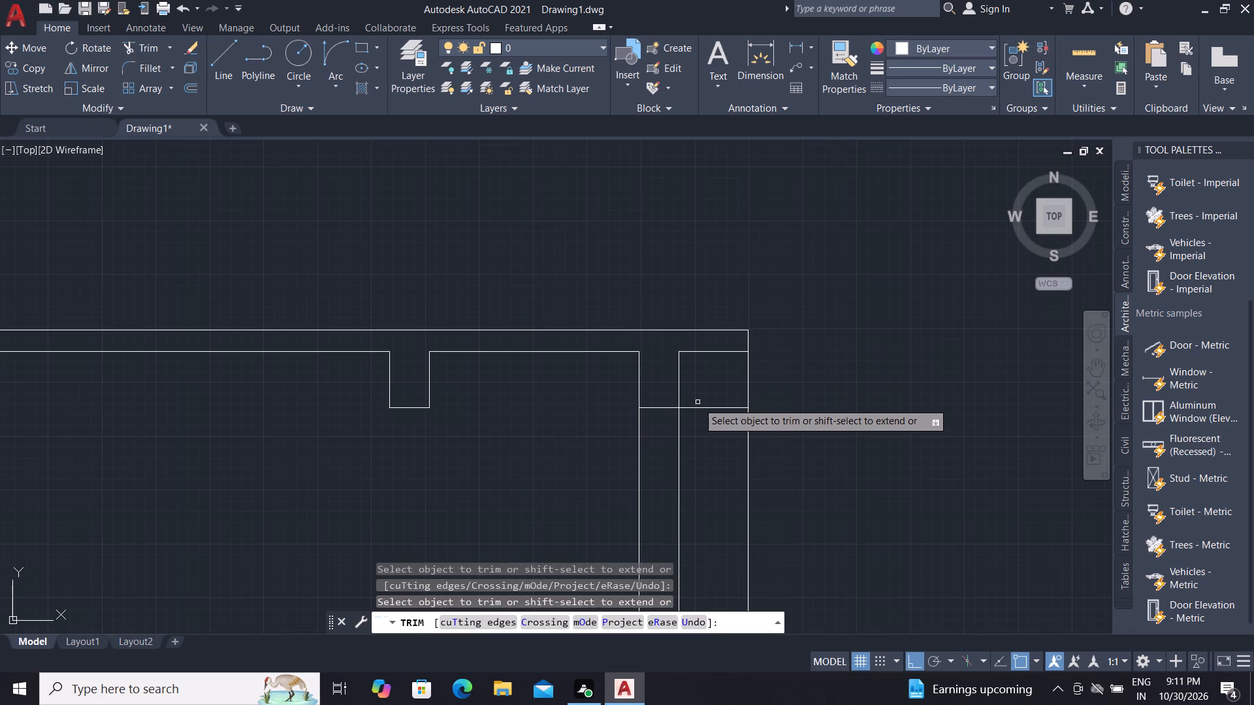
Trim away the beam underside line outside the right wall and the right outermost vertical line below the slab.
left_click(703, 405)
scroll(718, 424, "down", 2)
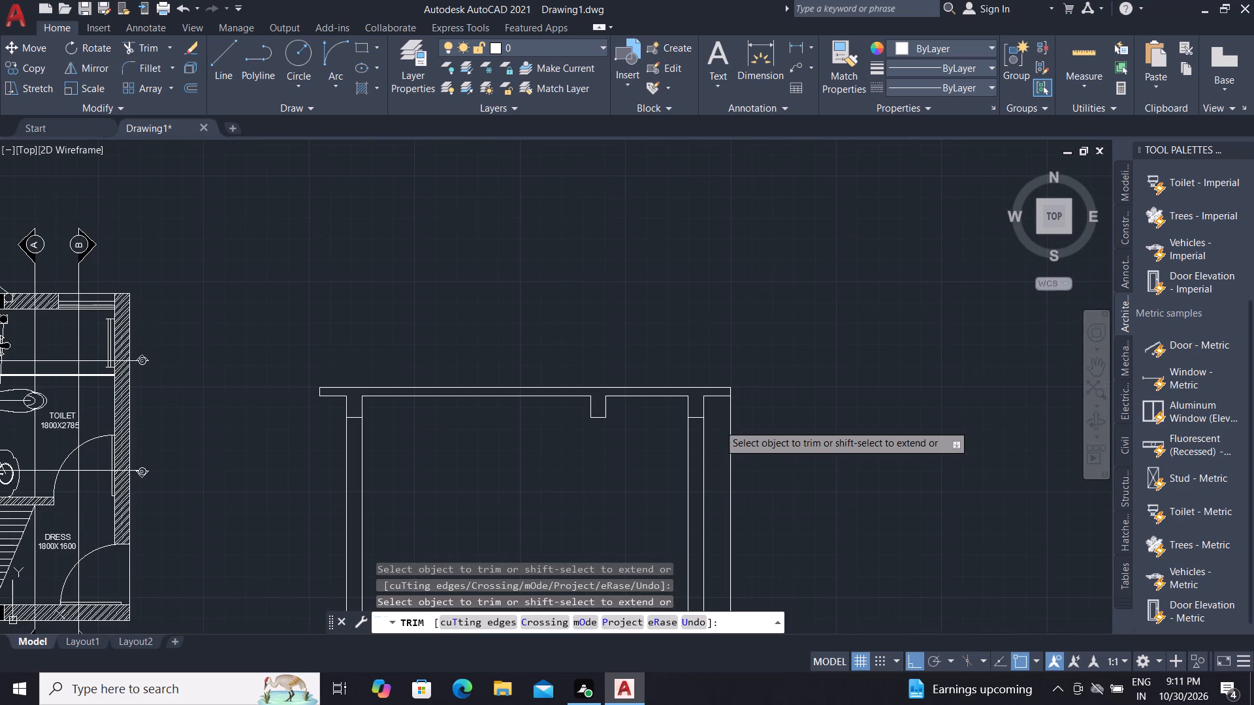
left_click(730, 417)
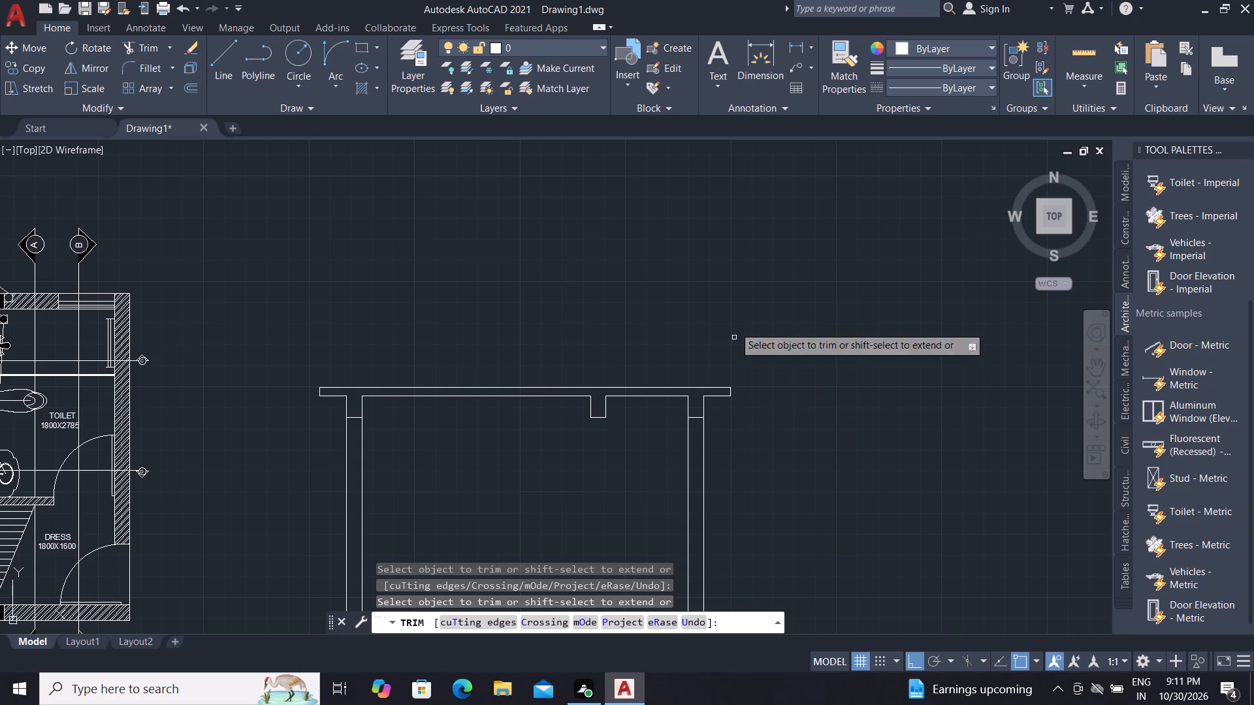
scroll(737, 301, "down", 1)
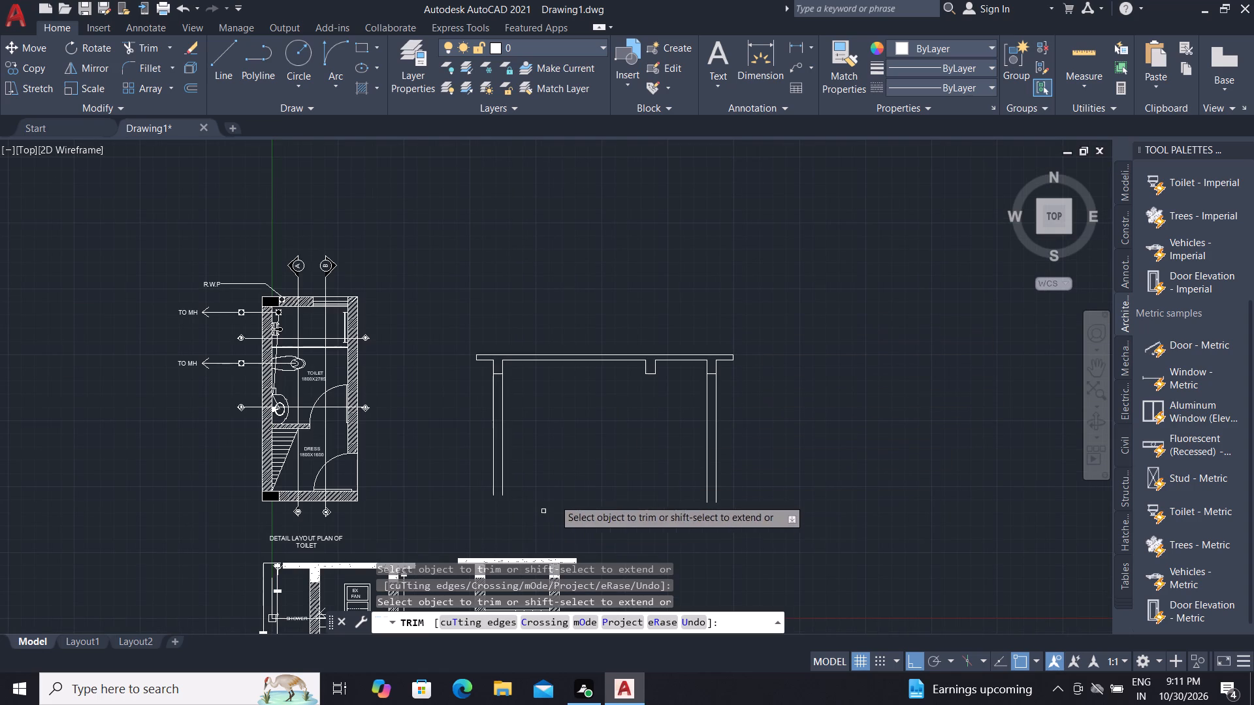
key("Escape")
key("Escape")
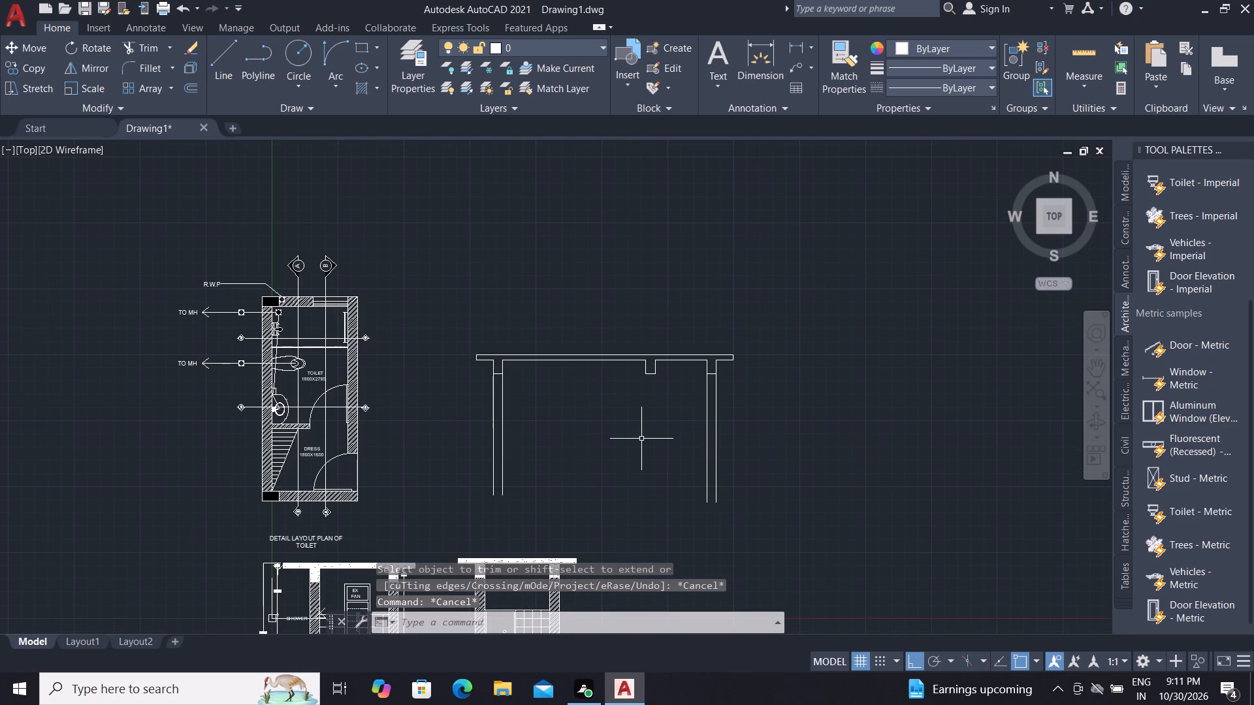
Draw a horizontal floor line from the left wall's outer bottom corner to the right wall's outer face.
type("L")
key("space")
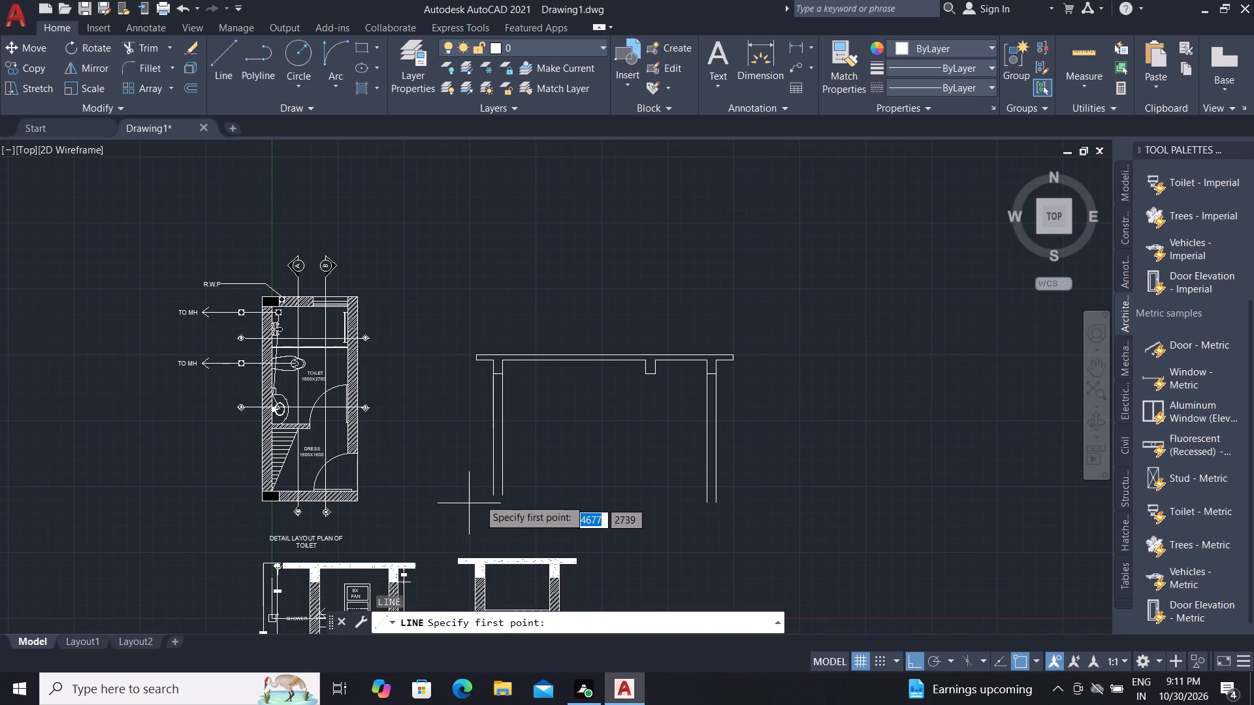
left_click(489, 494)
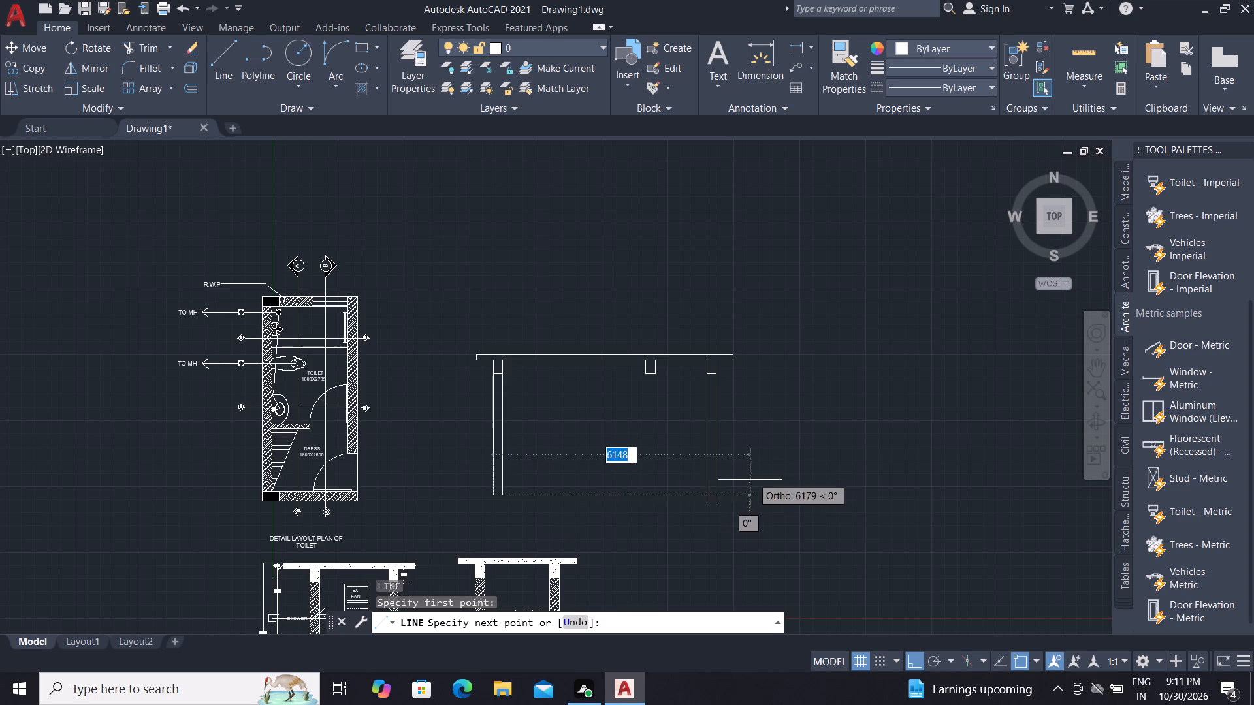
left_click(715, 492)
key("Escape")
Trim the right wall's two lines where they extend below the floor line.
scroll(707, 524, "up", 3)
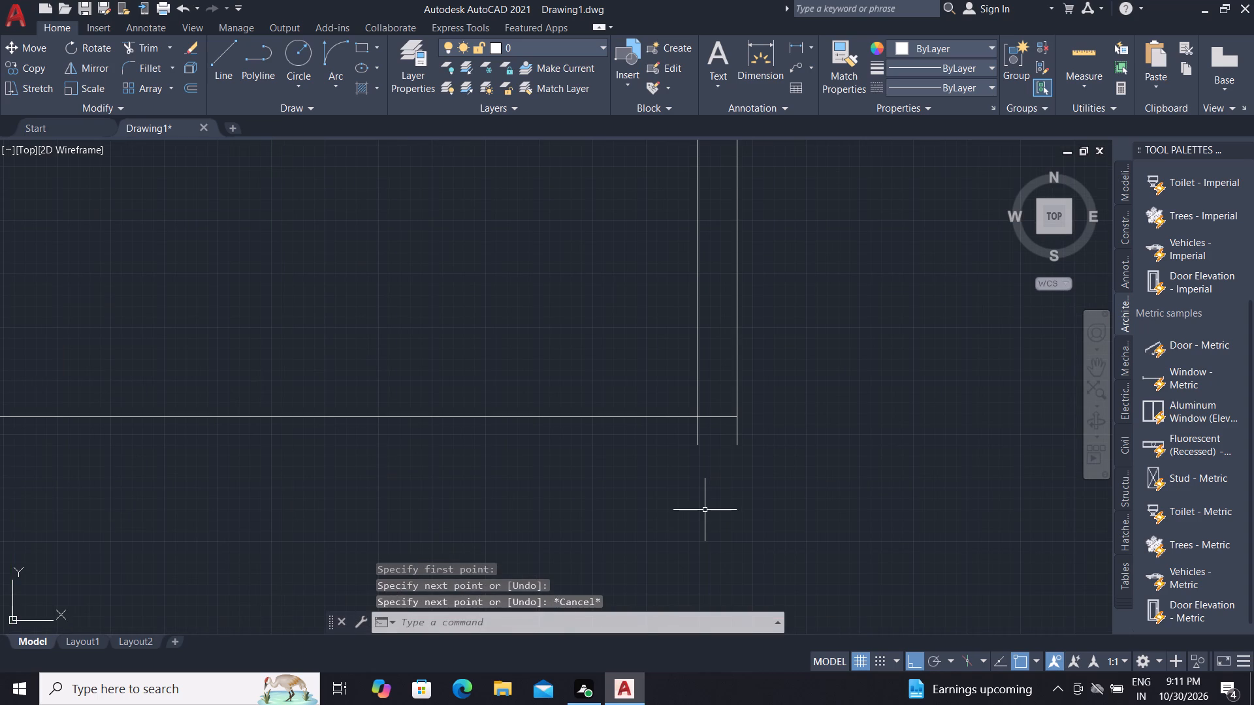
type("TR")
key("space")
scroll(684, 484, "up", 1)
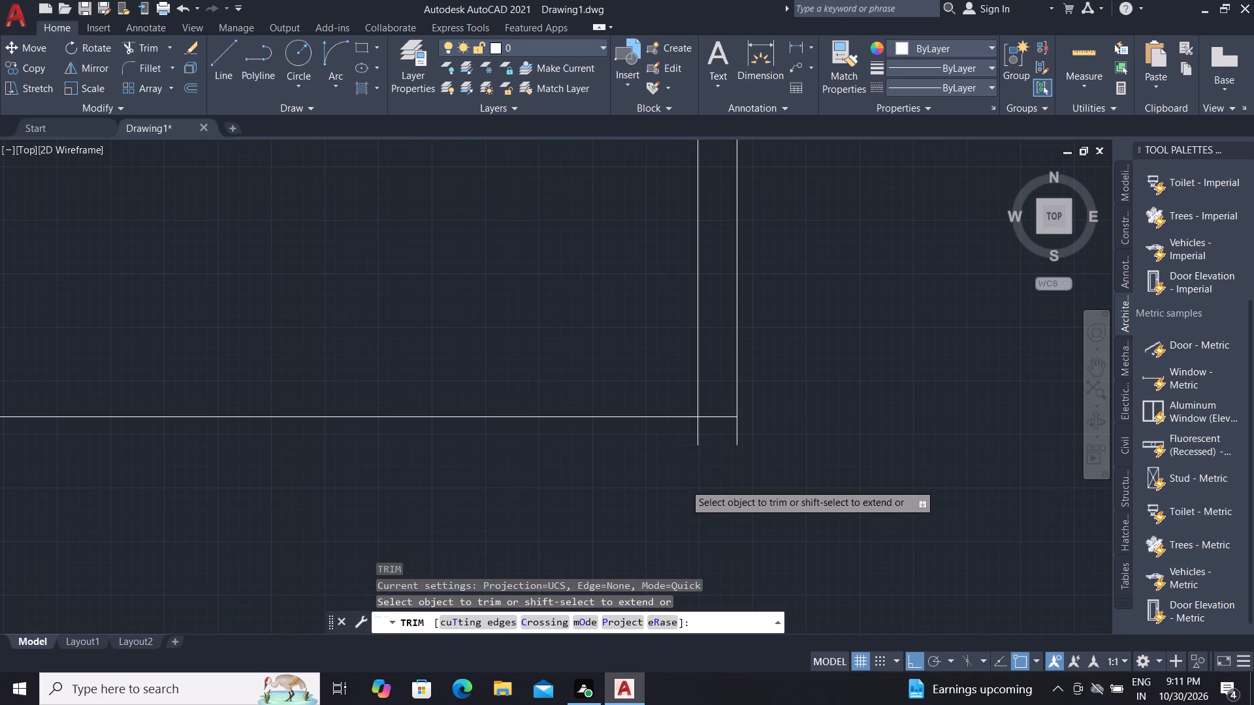
scroll(684, 484, "up", 1)
left_click(650, 365)
left_click_drag(848, 372, 850, 379)
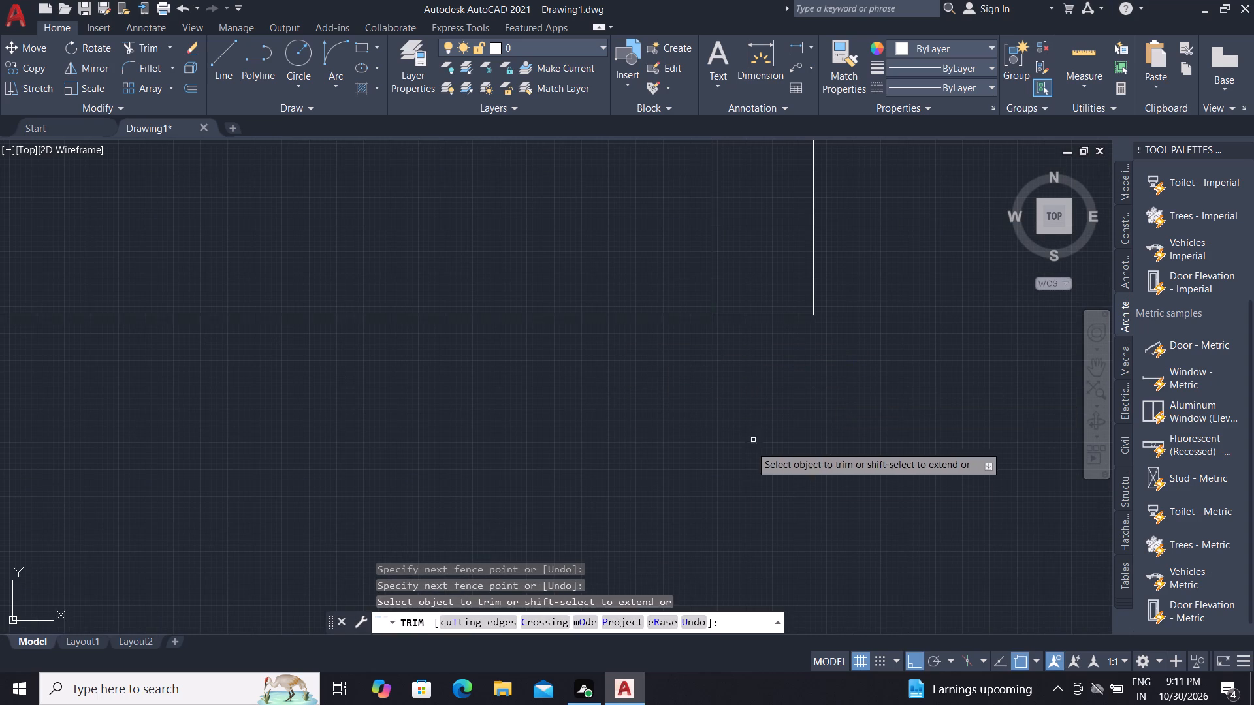
key("Escape")
Hatch the left and right walls of the new section below the beams with the ANSI32 pattern.
scroll(708, 456, "down", 6)
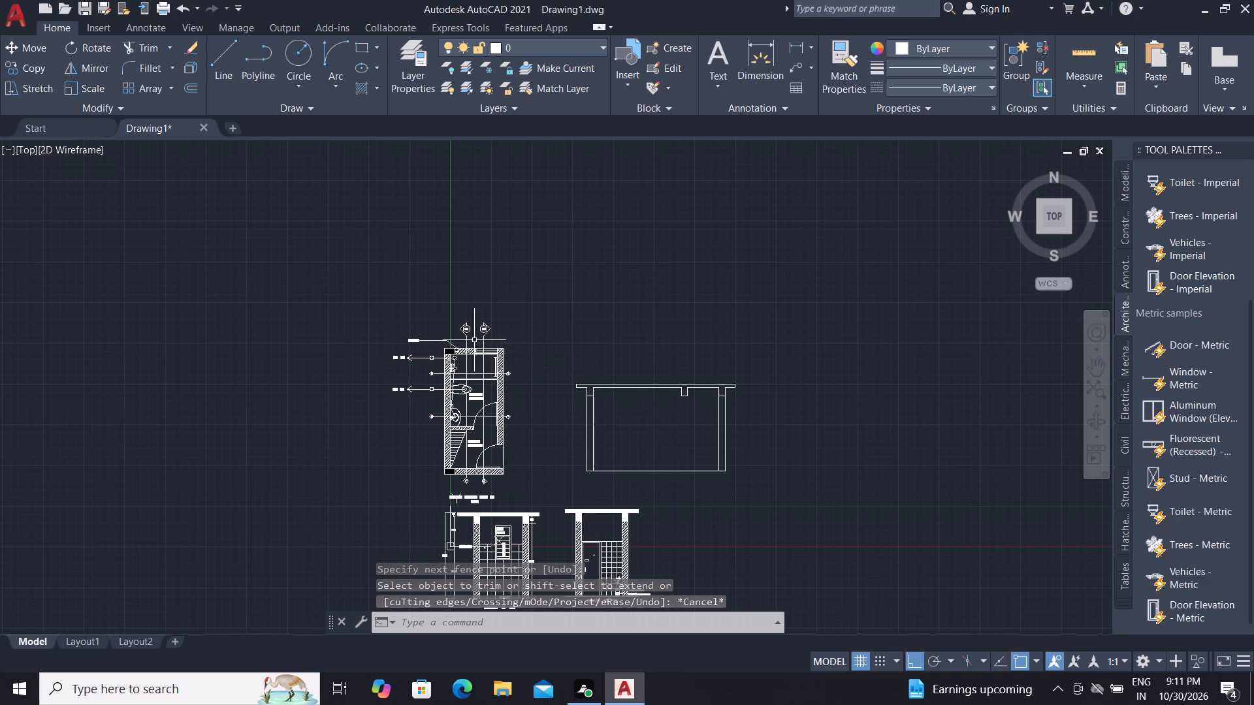
scroll(609, 454, "up", 1)
scroll(579, 509, "up", 2)
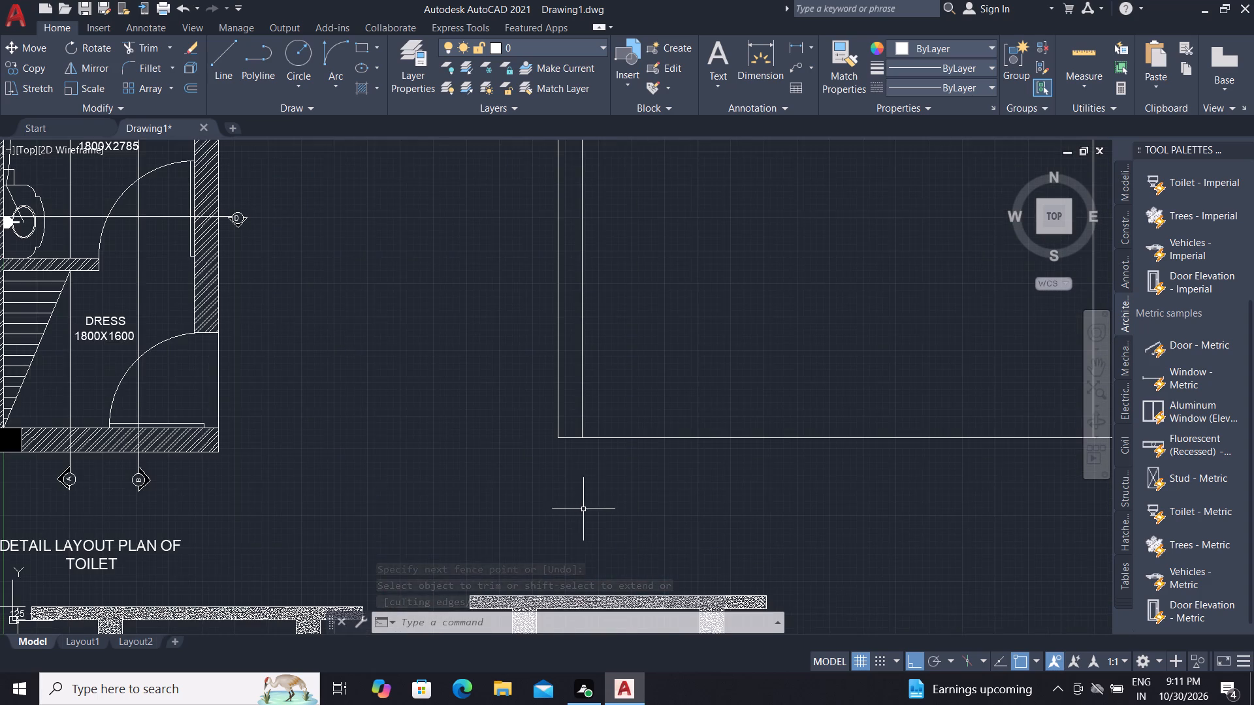
scroll(585, 511, "down", 1)
key("h")
key("space")
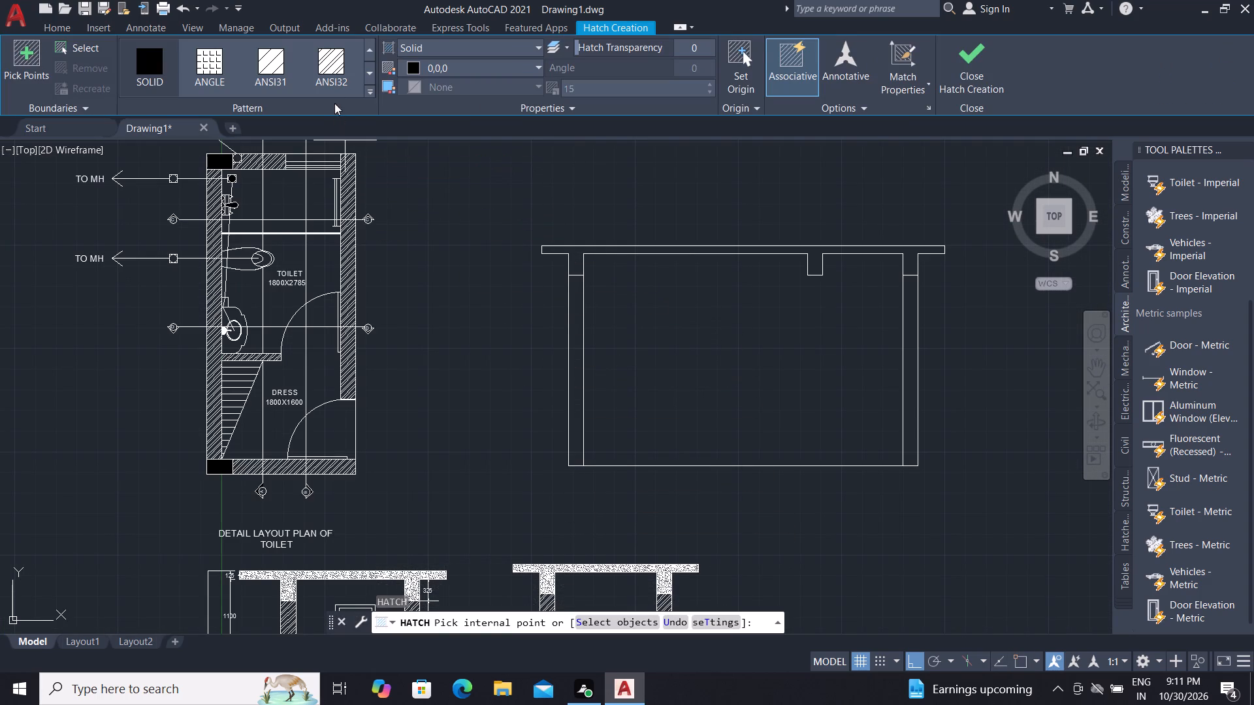
left_click(333, 76)
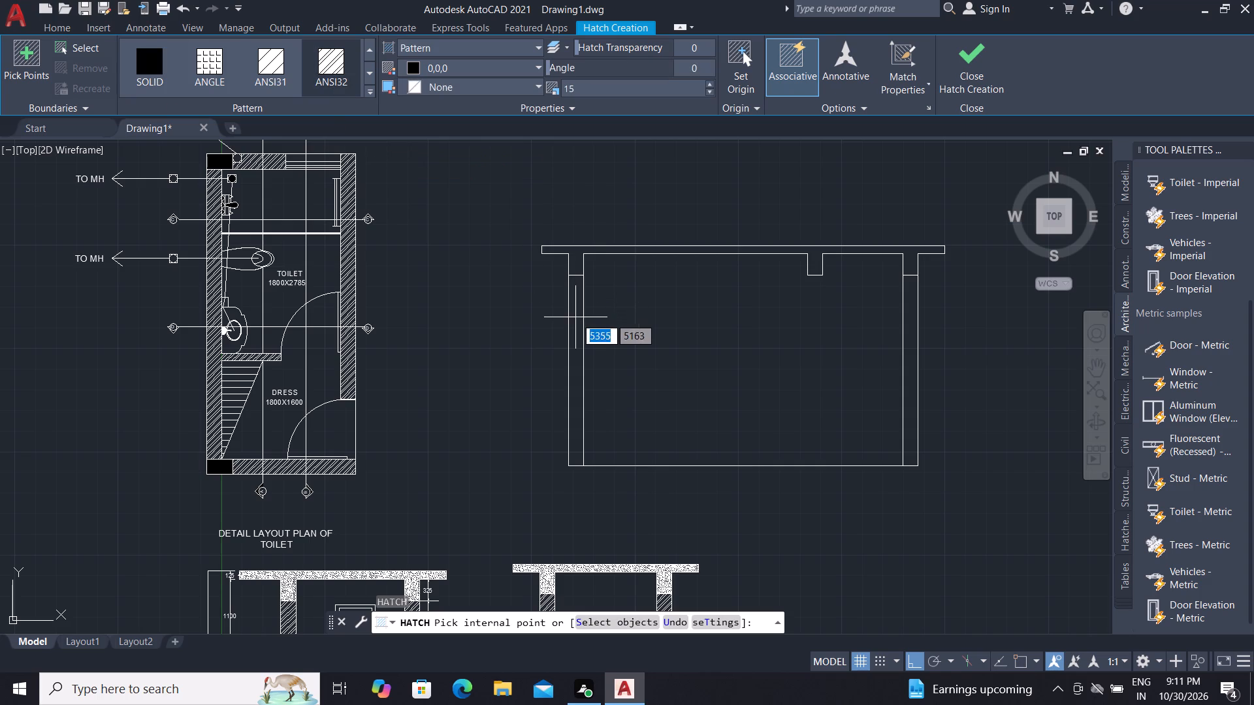
left_click(575, 317)
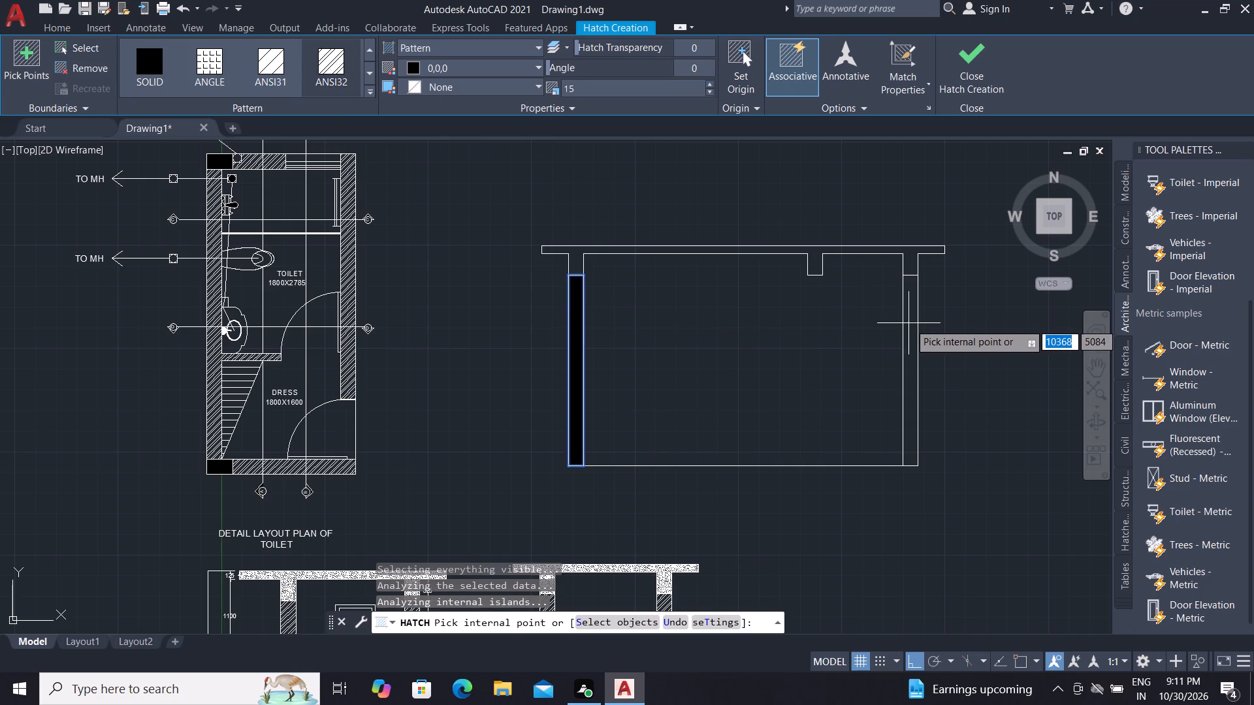
left_click(903, 319)
key("Escape")
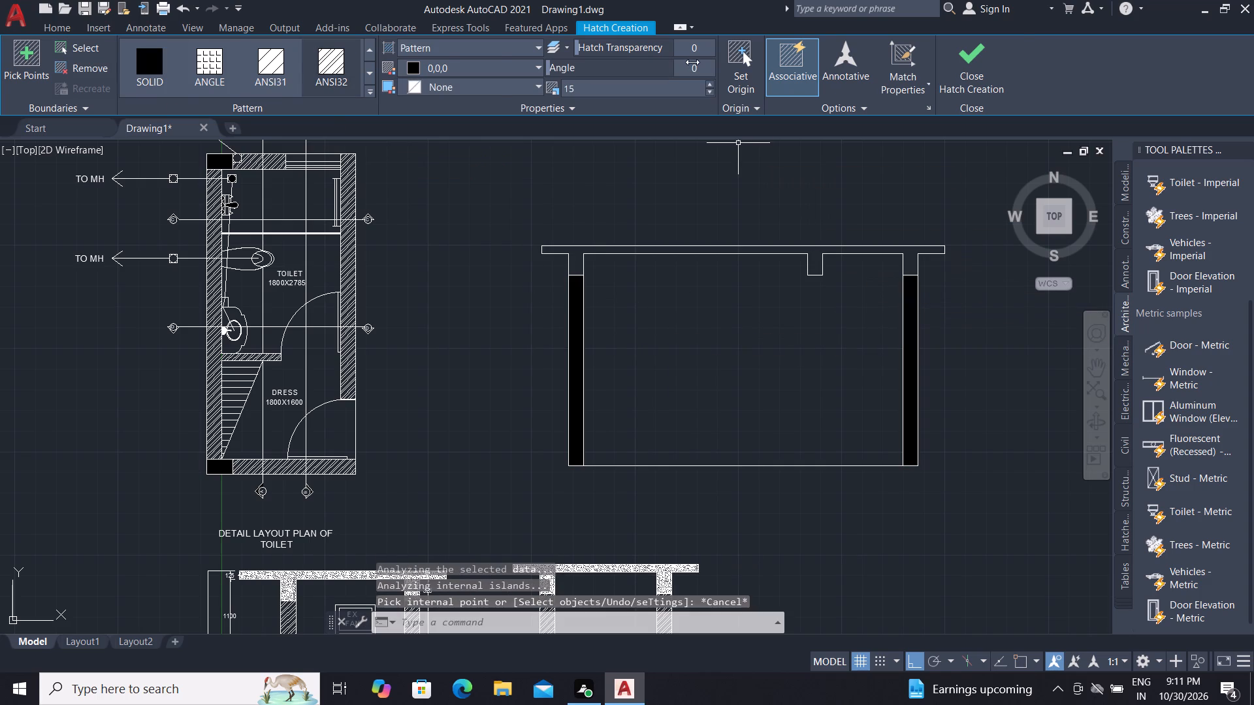
key("Escape")
Match the new section's wall hatch to the properties of the wall hatch in the toilet layout plan.
left_click(846, 83)
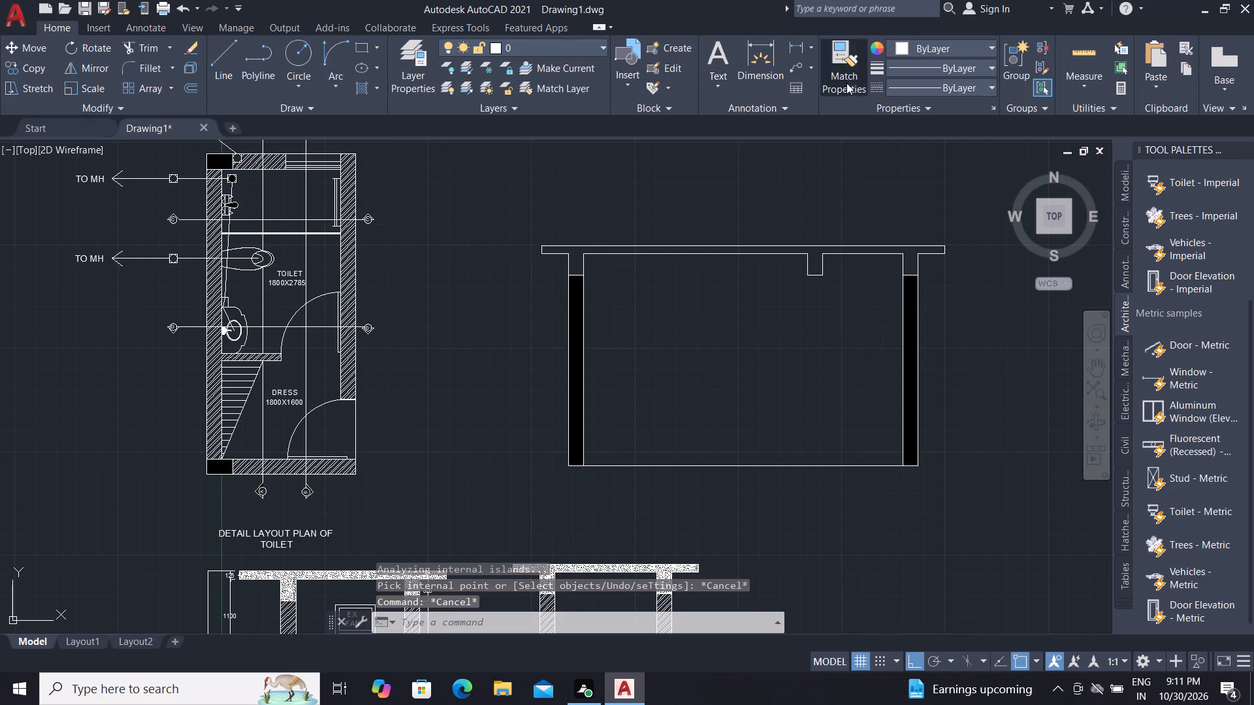
left_click(347, 268)
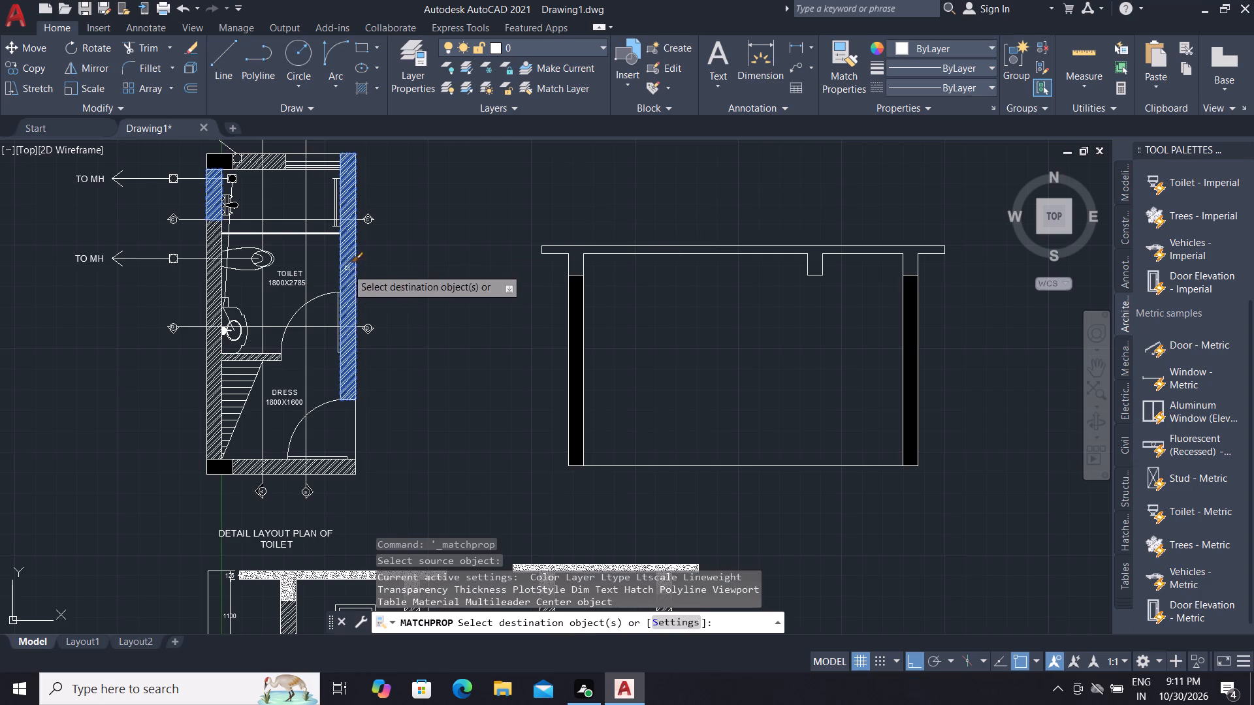
left_click(580, 349)
key("Escape")
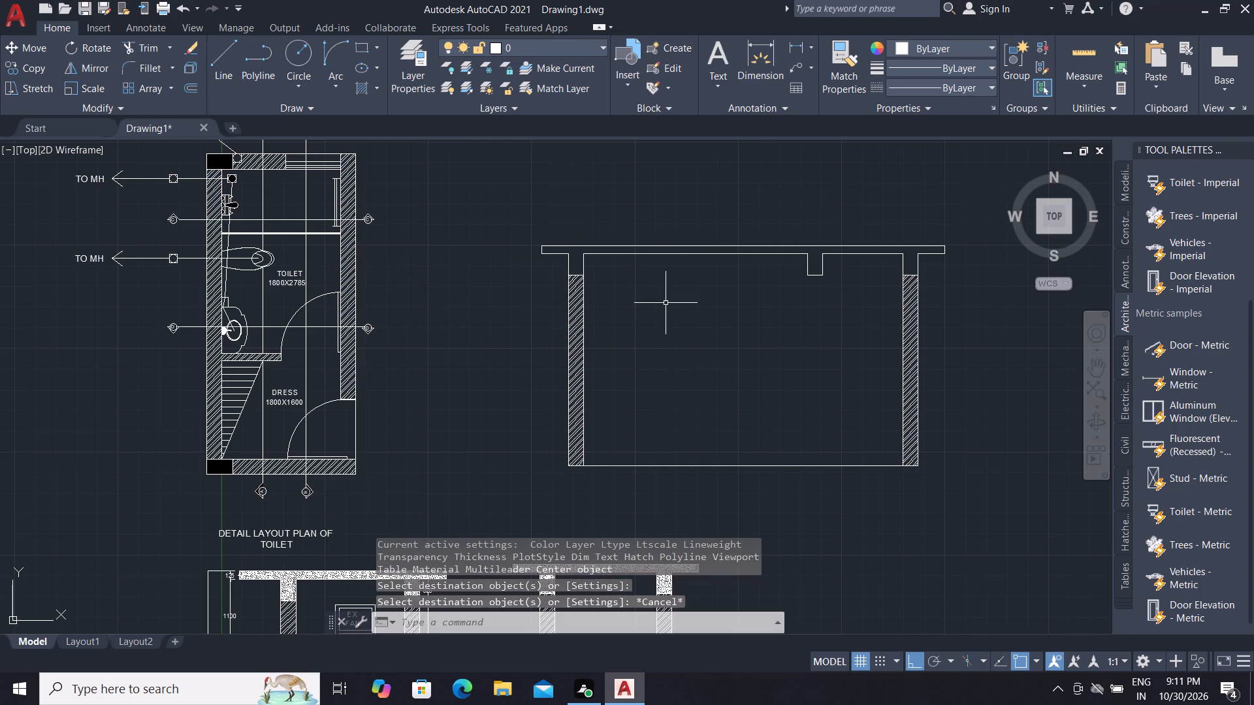
Hatch the new section's connected slab and beam region using the current pattern at scale 15.
key("h")
key("space")
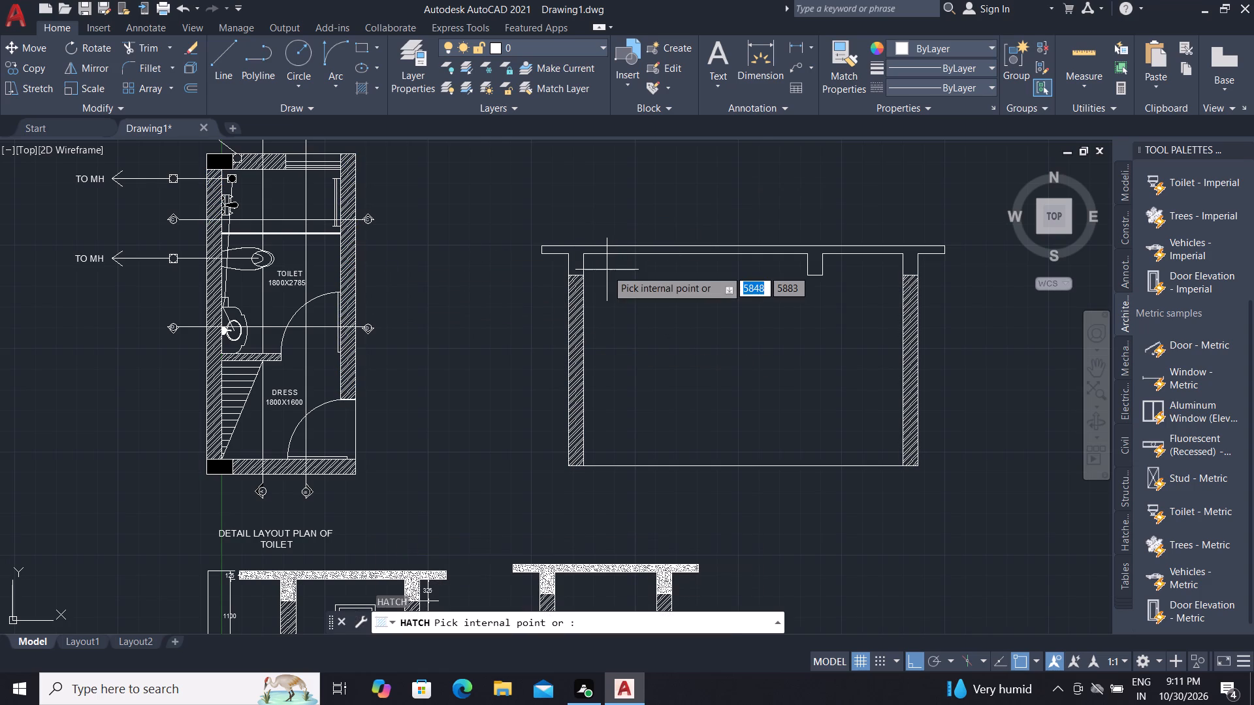
left_click(577, 251)
key("Escape")
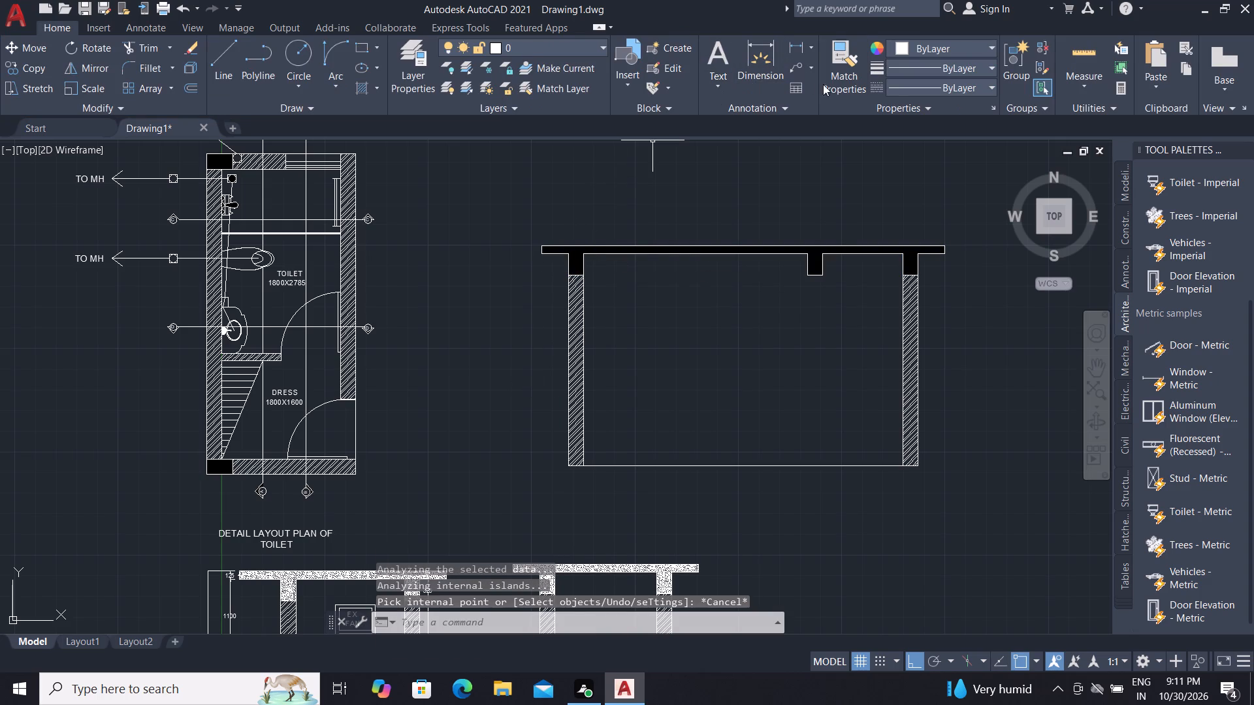
Match the new slab and beam hatch to the concrete hatch of the slab in Section at D-D.
left_click(851, 82)
scroll(634, 268, "down", 1)
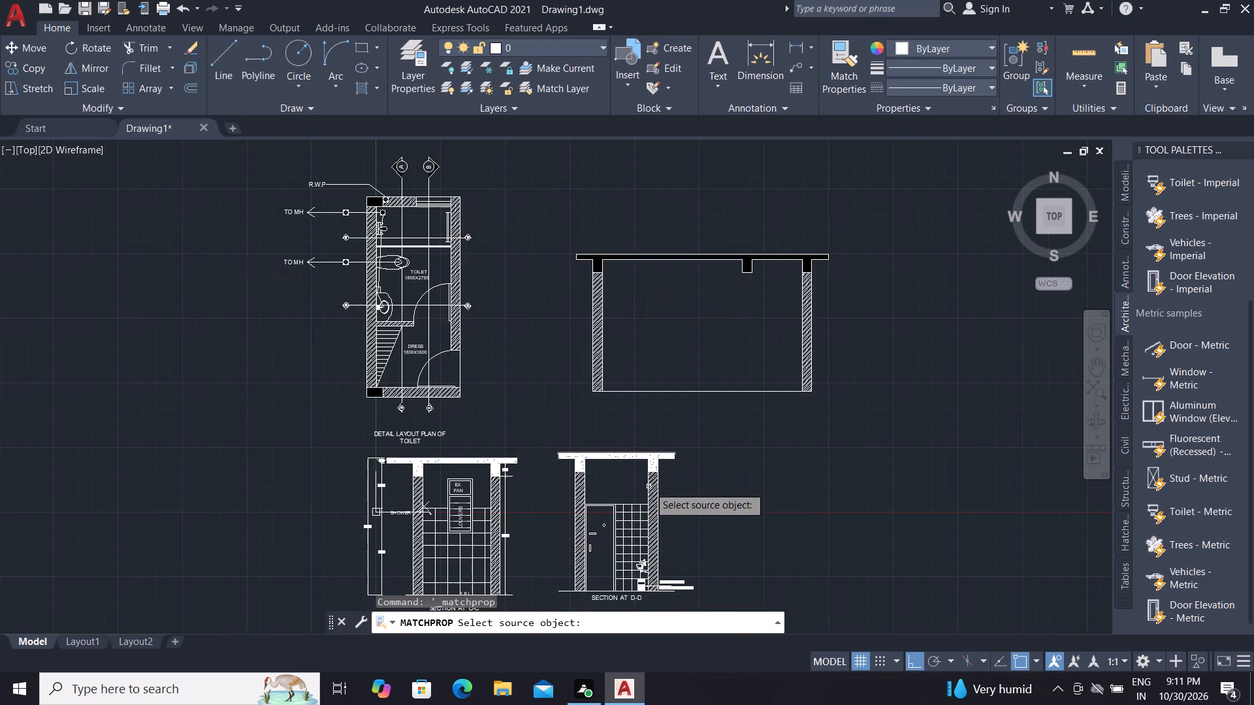
scroll(649, 486, "up", 3)
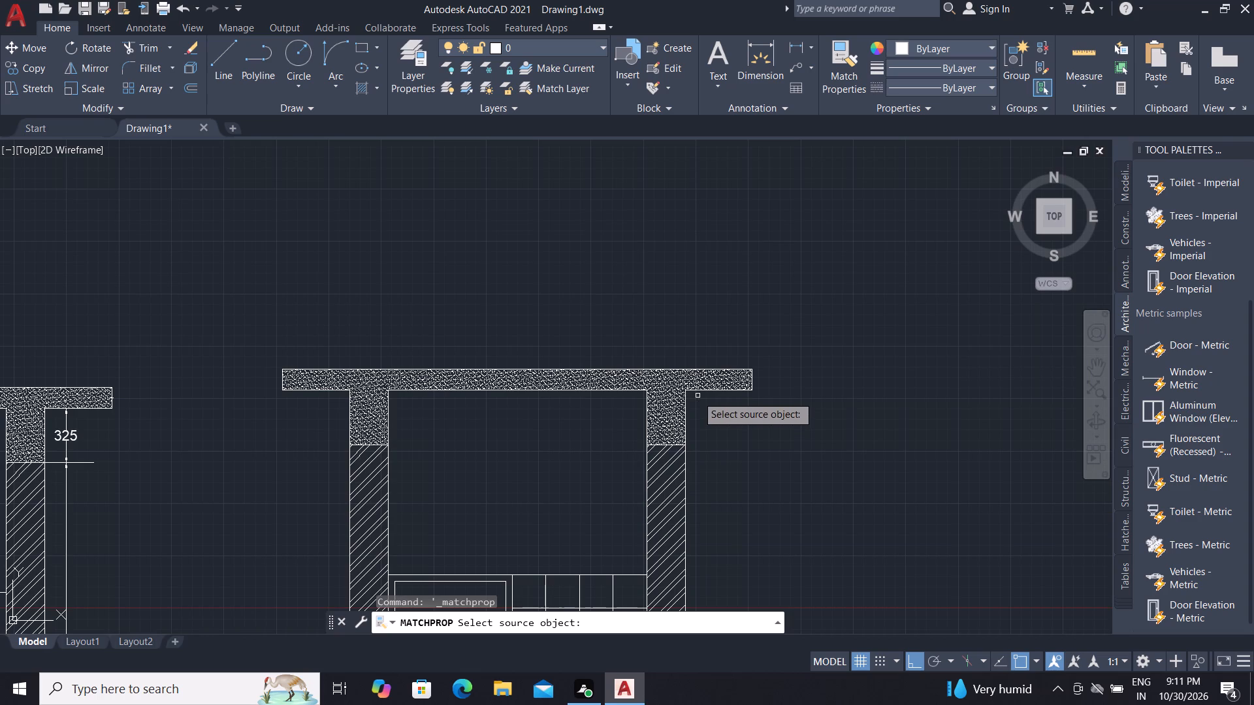
left_click(668, 409)
scroll(783, 518, "down", 2)
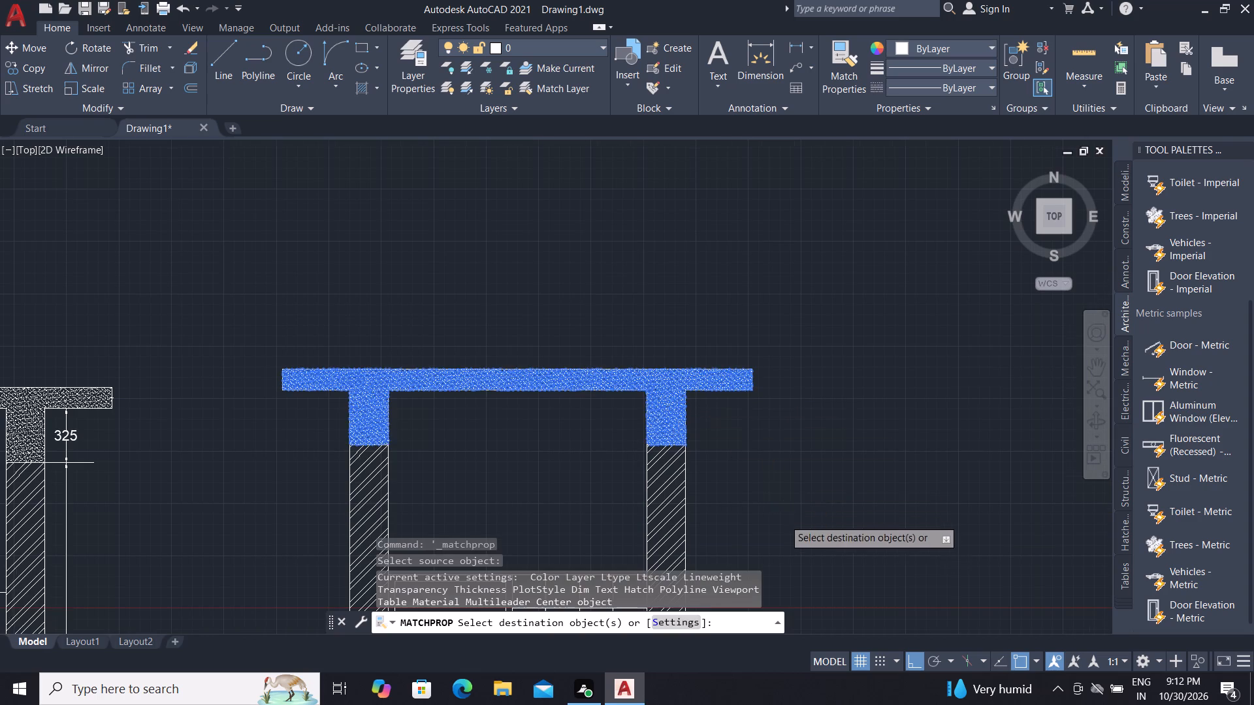
scroll(667, 356, "down", 1)
scroll(649, 230, "up", 2)
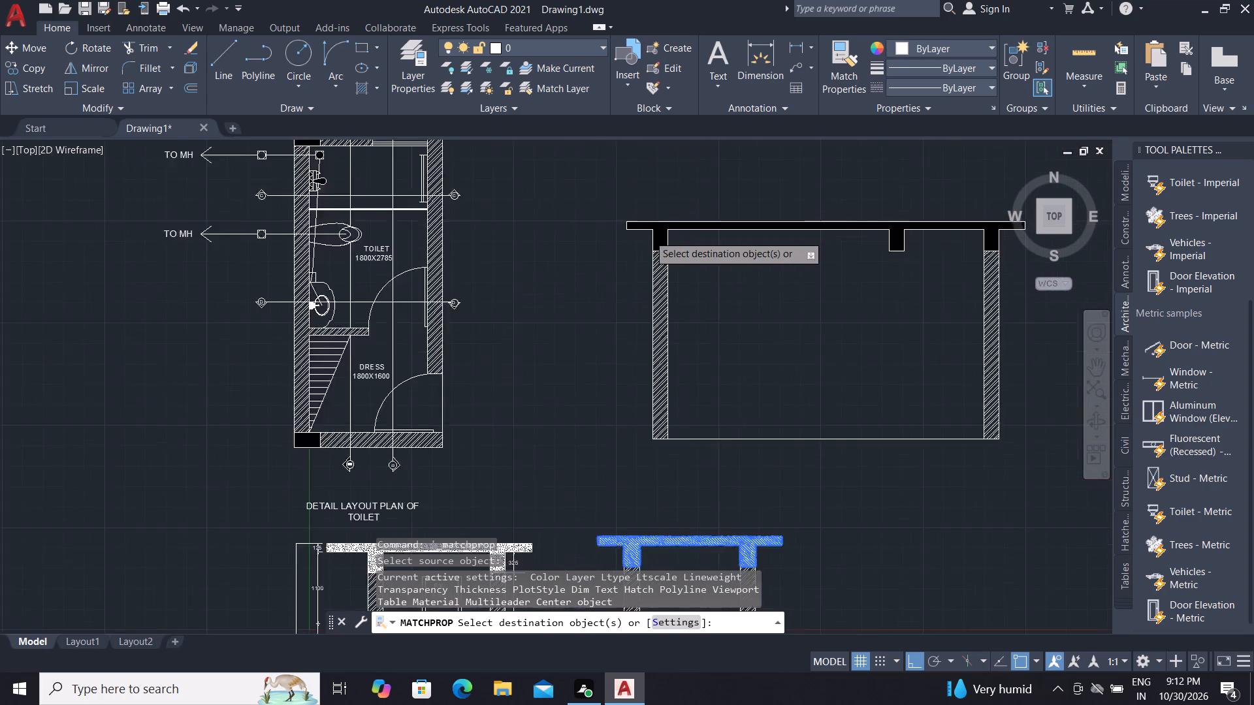
left_click(667, 239)
key("Escape")
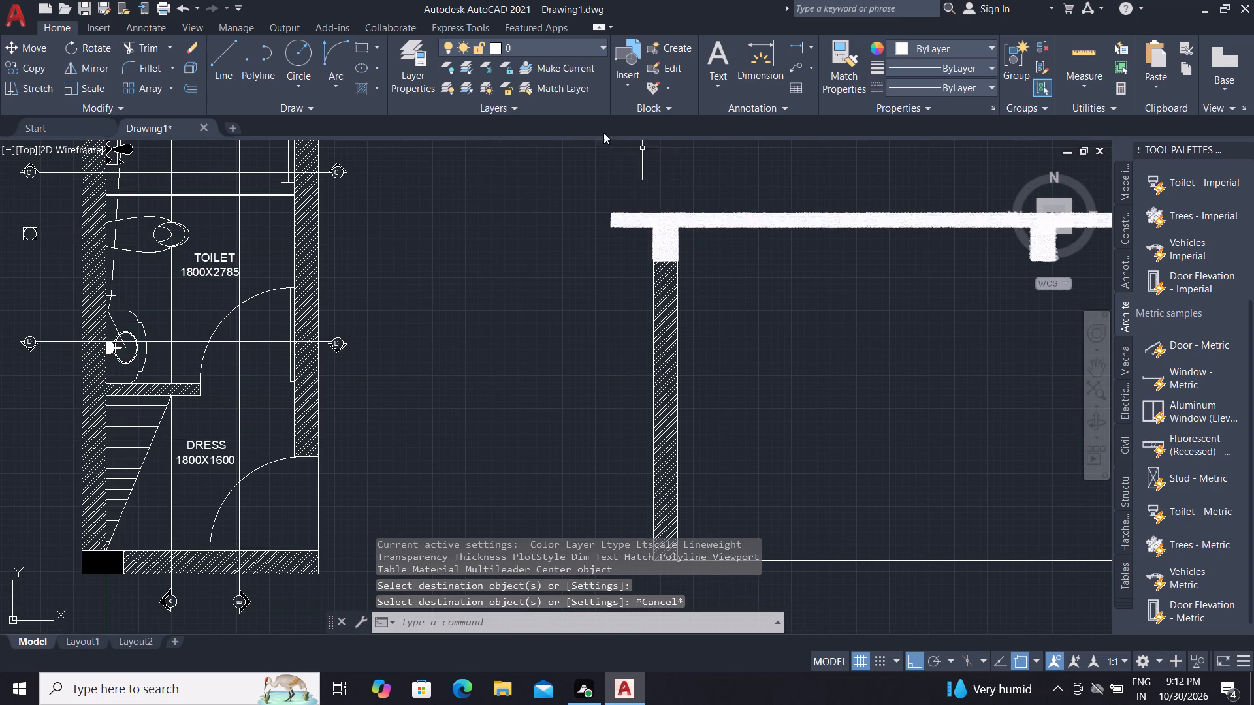
Draw a vertical line in the new section from the middle beam's lower right corner down to the floor line.
middle_click(649, 174)
scroll(369, 247, "down", 1)
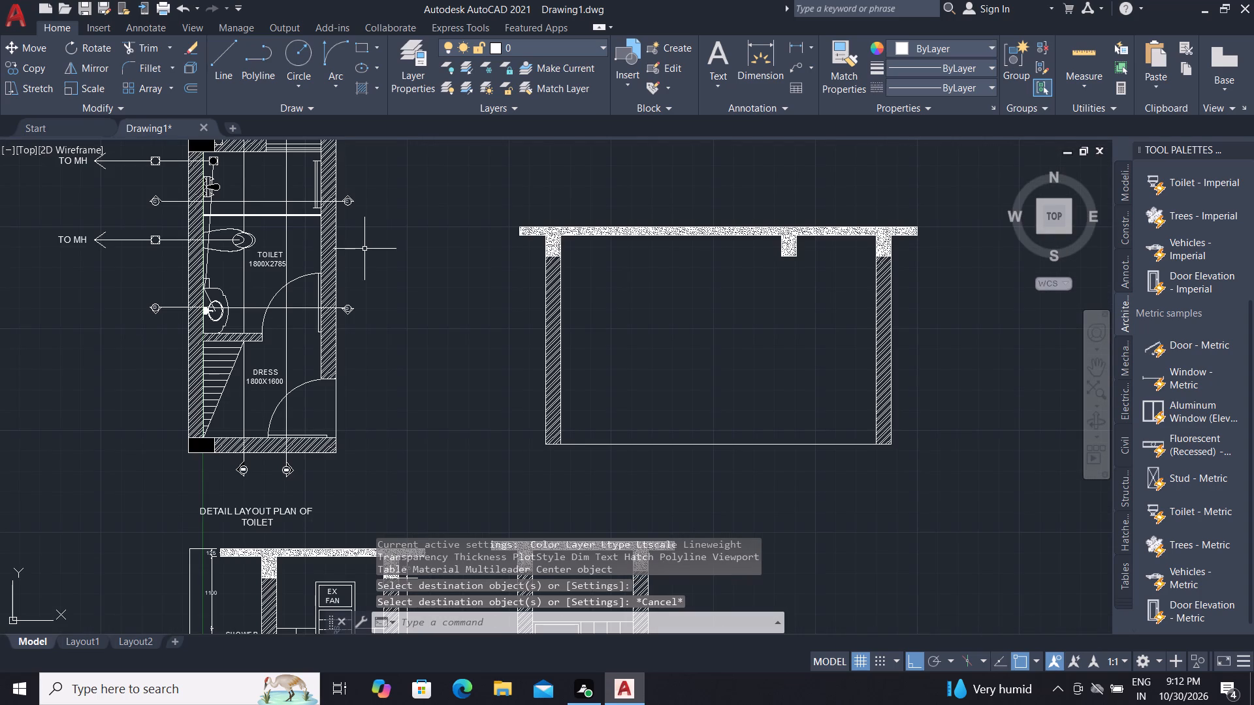
scroll(362, 247, "down", 1)
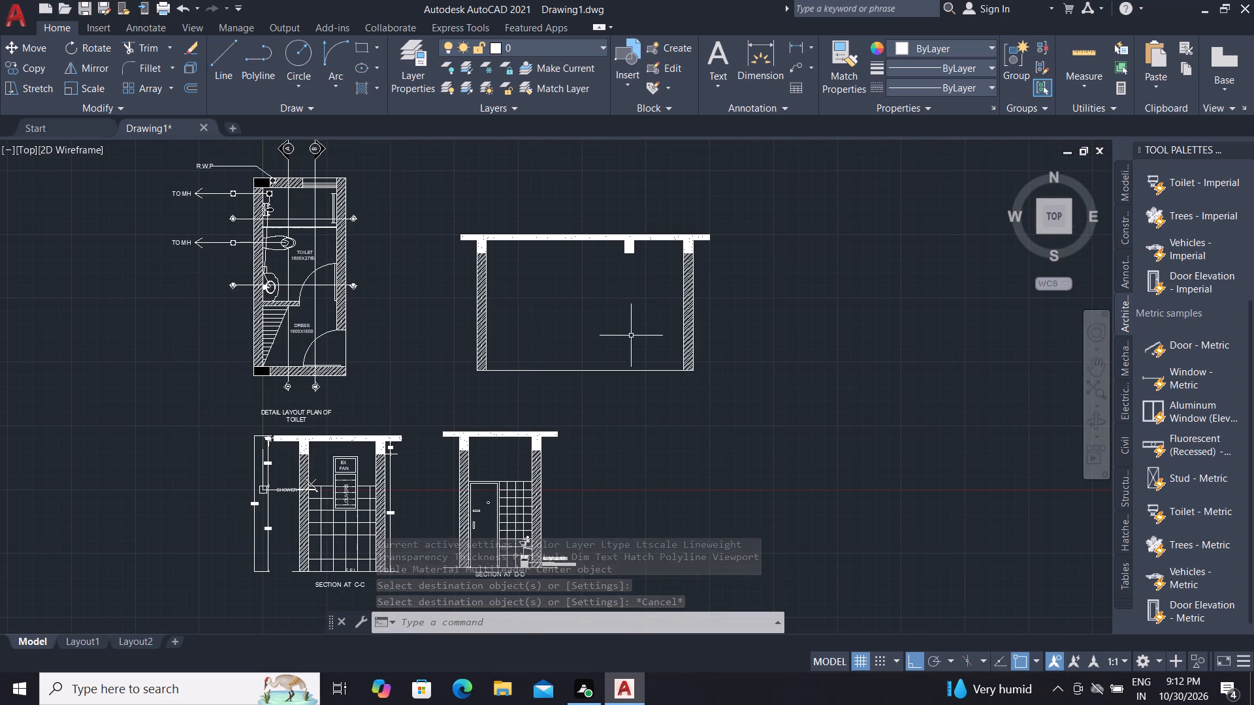
scroll(641, 252, "up", 2)
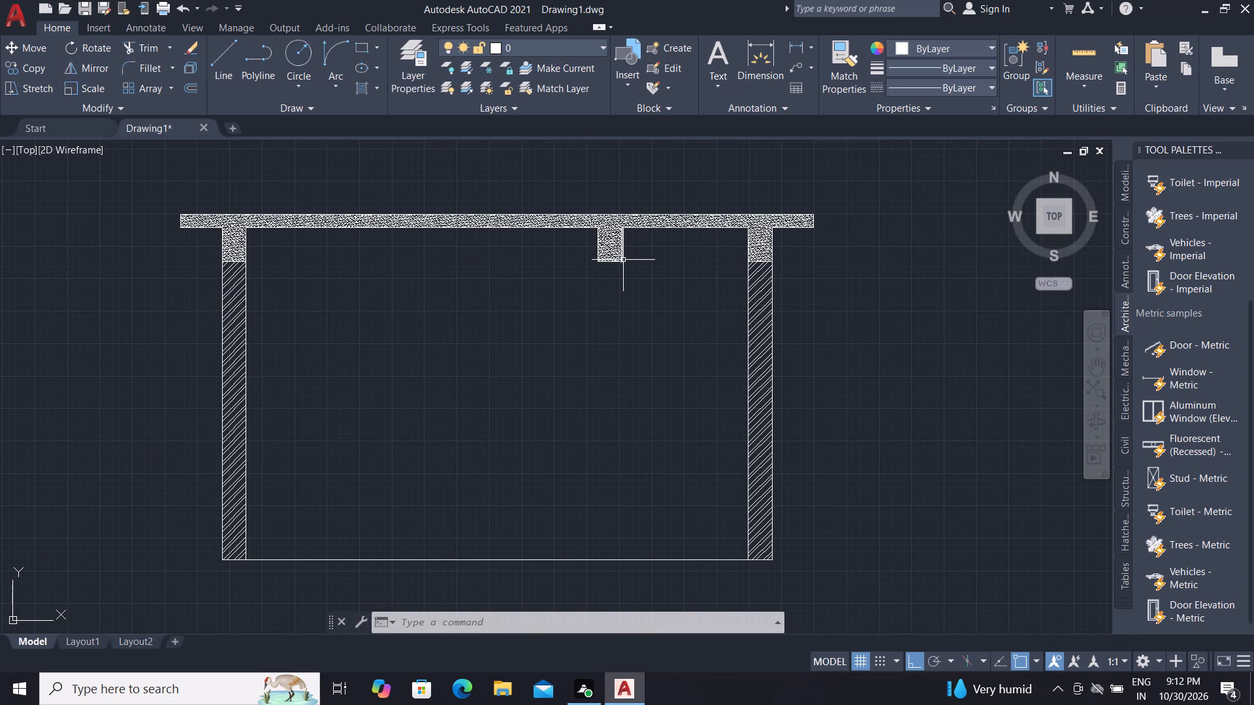
type("L")
key("space")
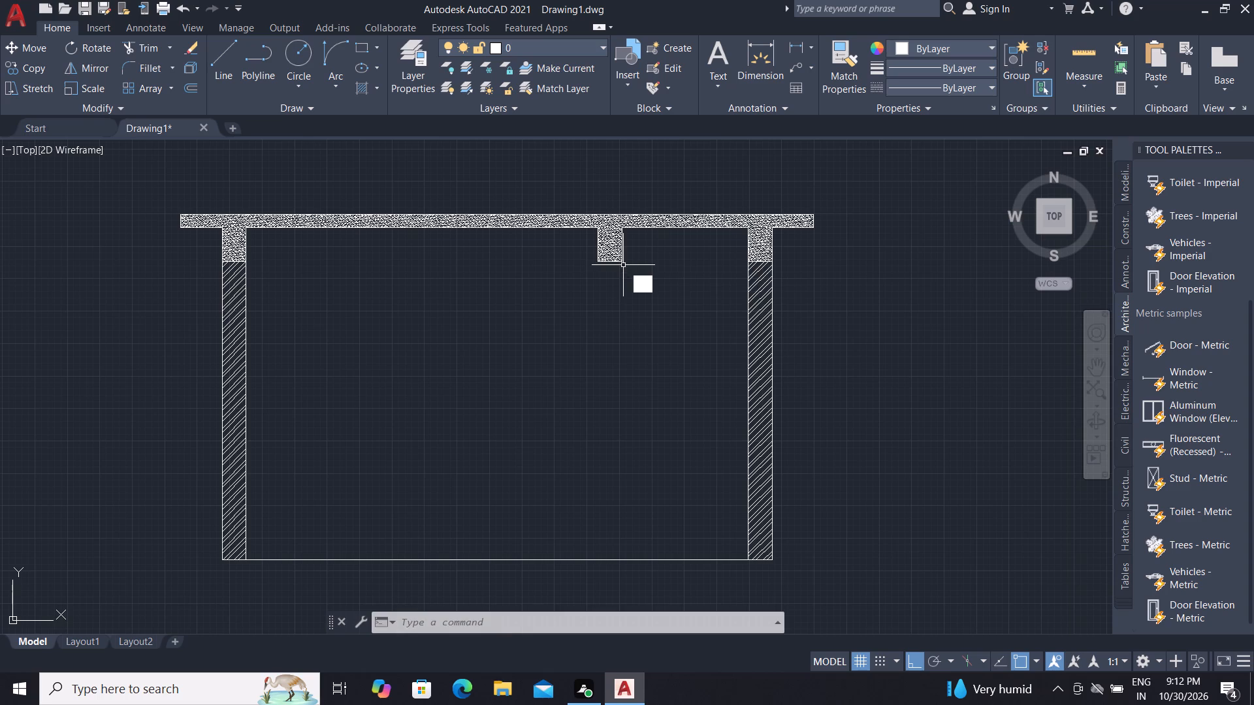
left_click(626, 267)
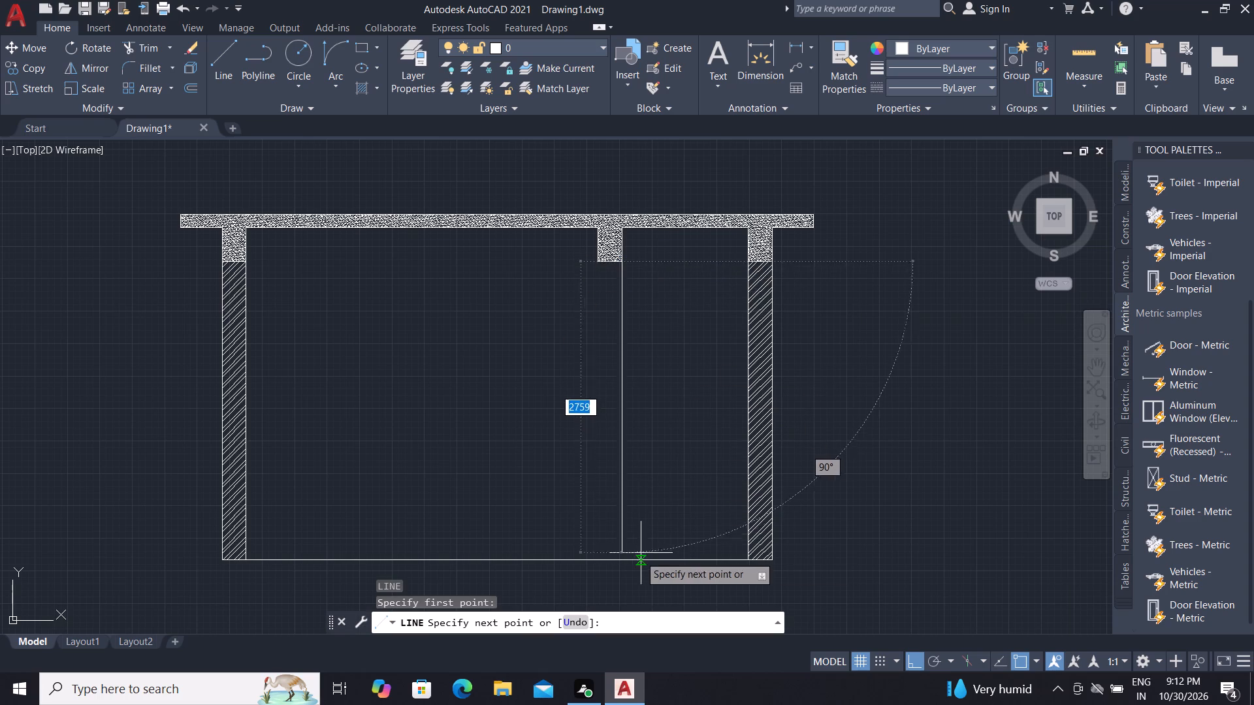
left_click(622, 563)
key("Escape")
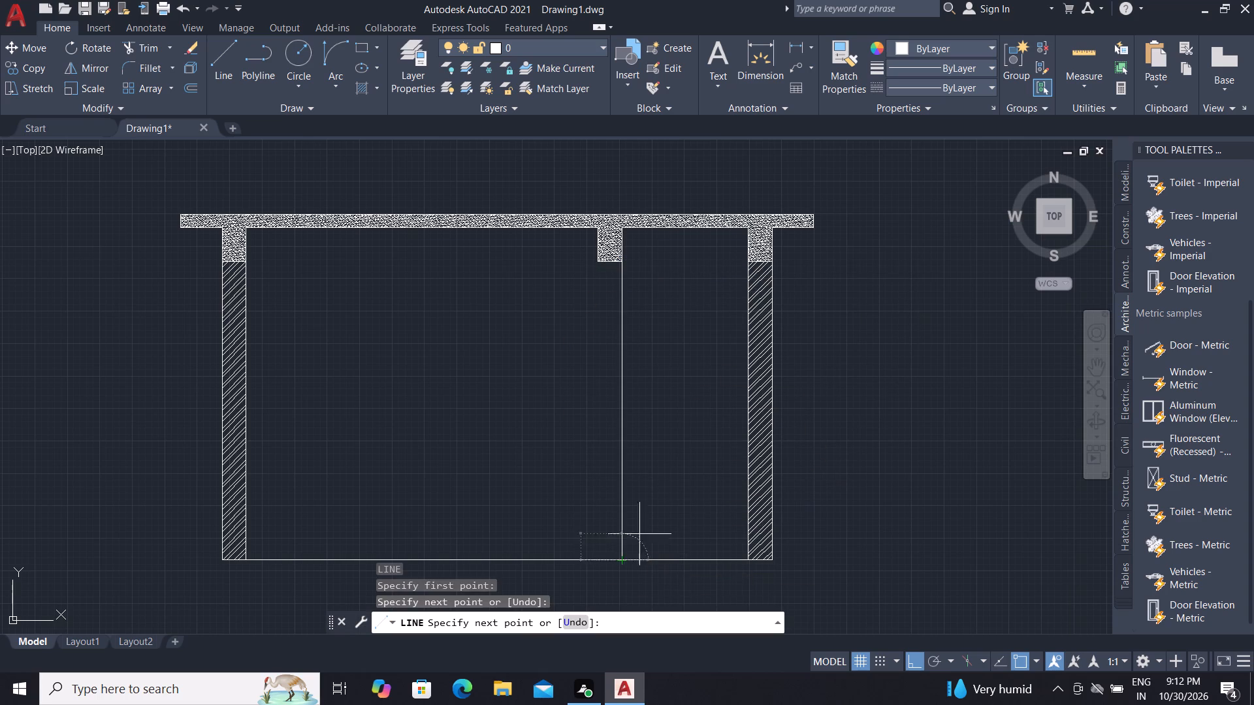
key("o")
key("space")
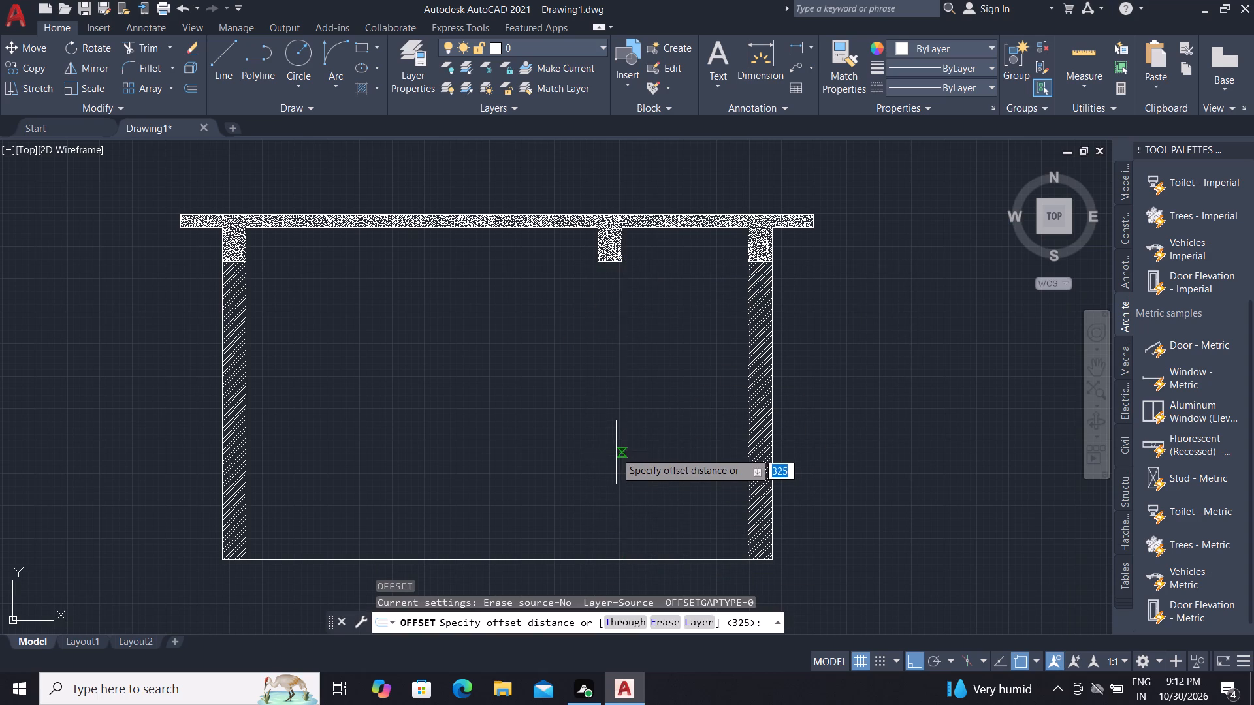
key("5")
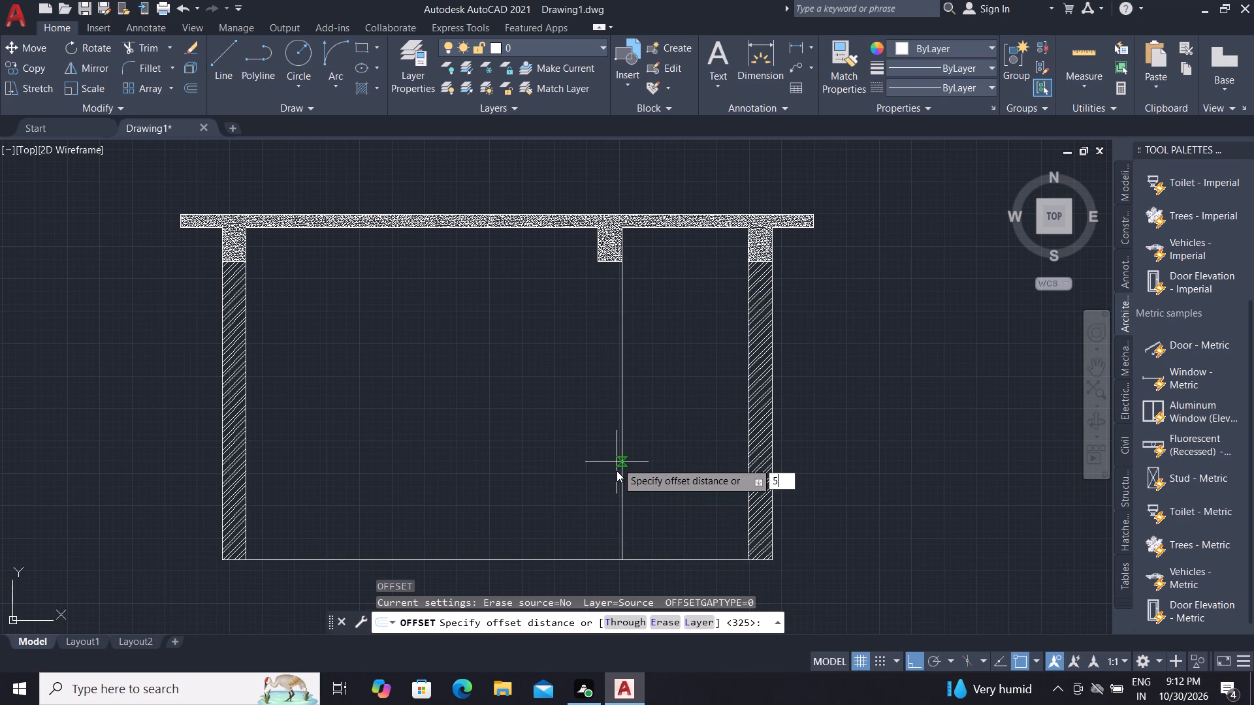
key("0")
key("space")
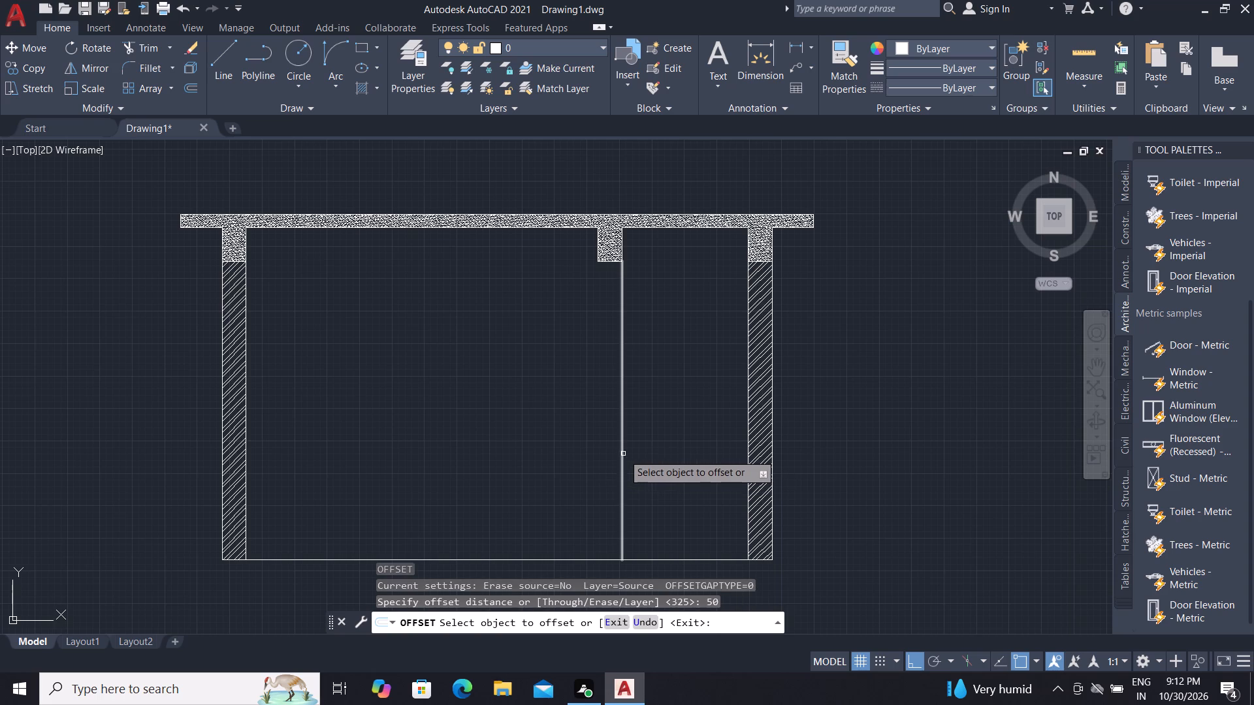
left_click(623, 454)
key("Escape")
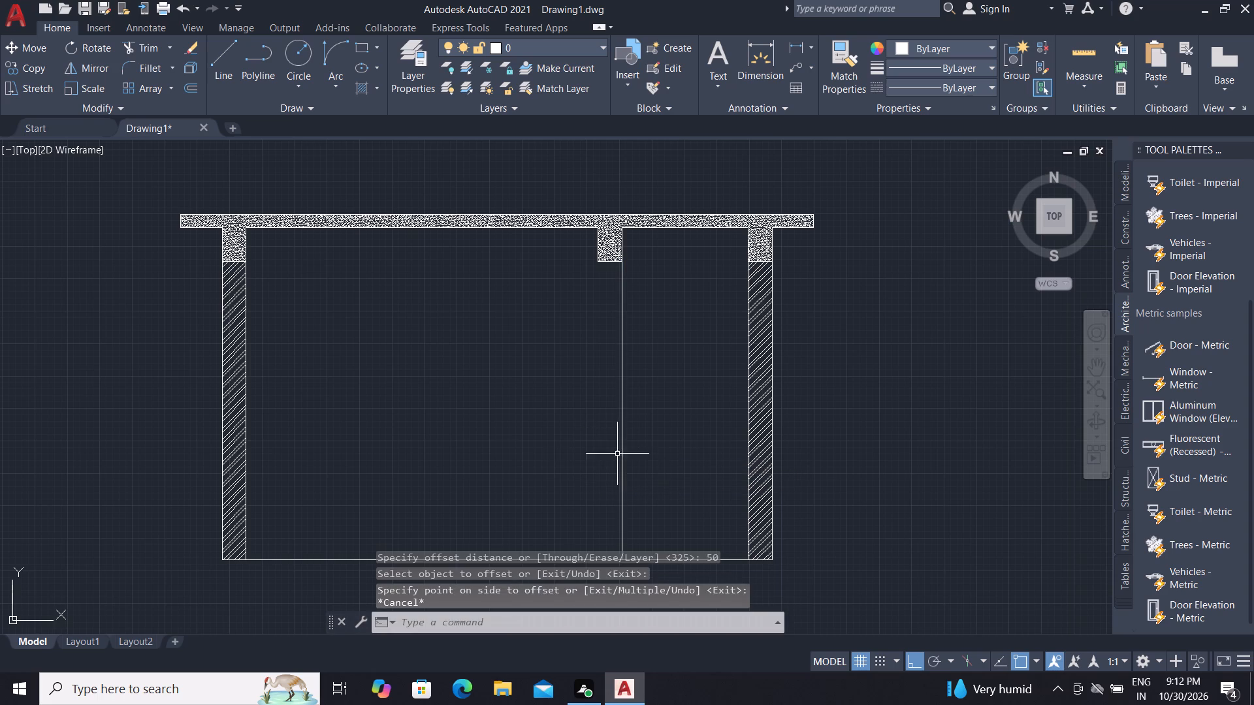
Offset the vertical line under the middle beam 100 leftward twice, each copy from the previous line.
key("o")
key("space")
key("1")
type("00")
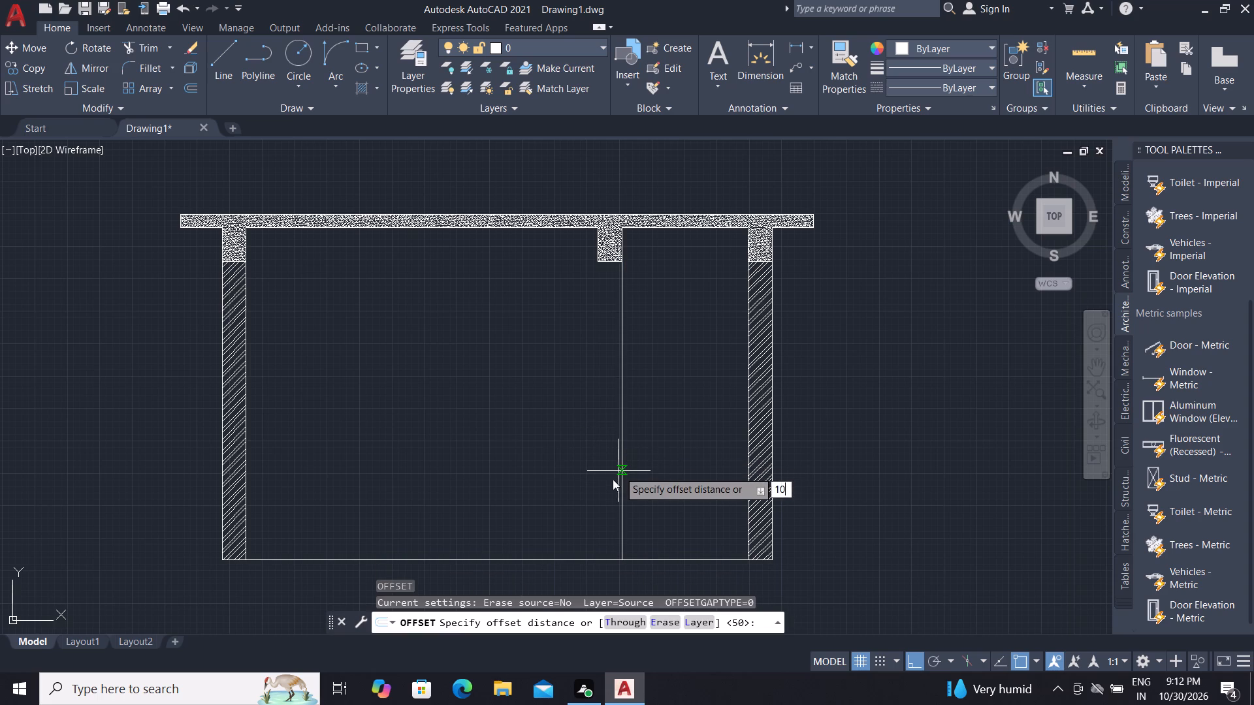
key("space")
left_click(621, 463)
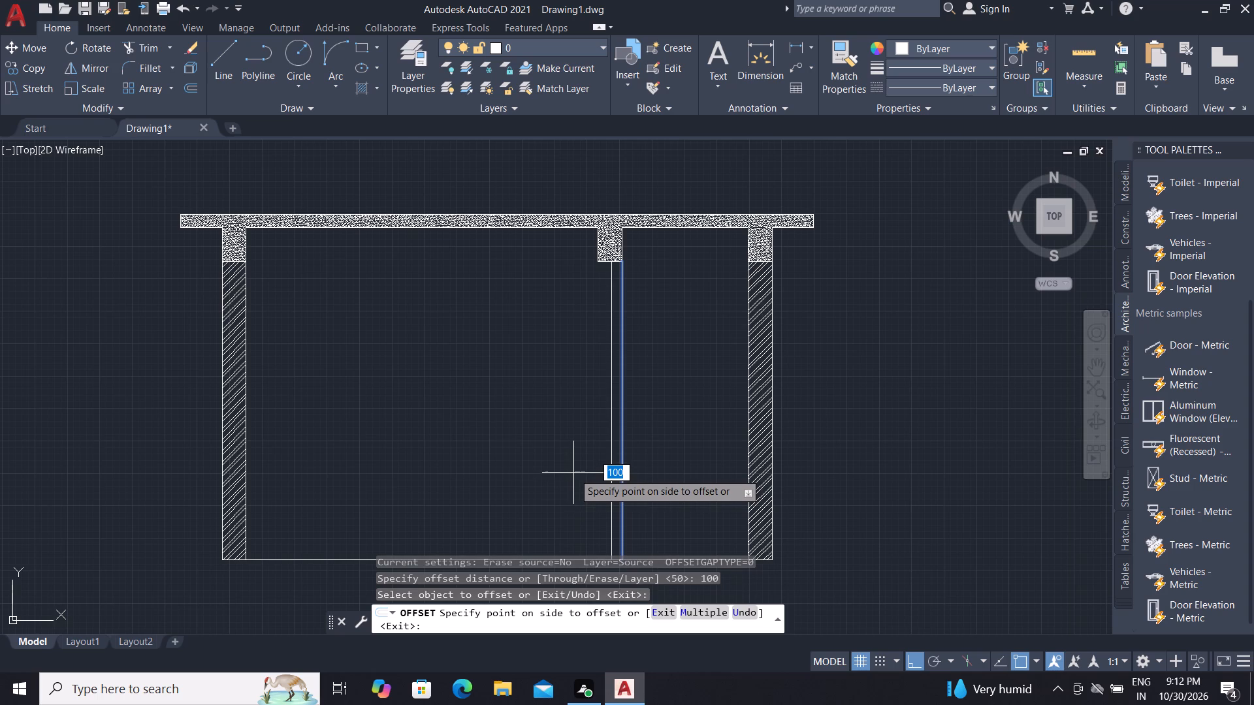
left_click(573, 473)
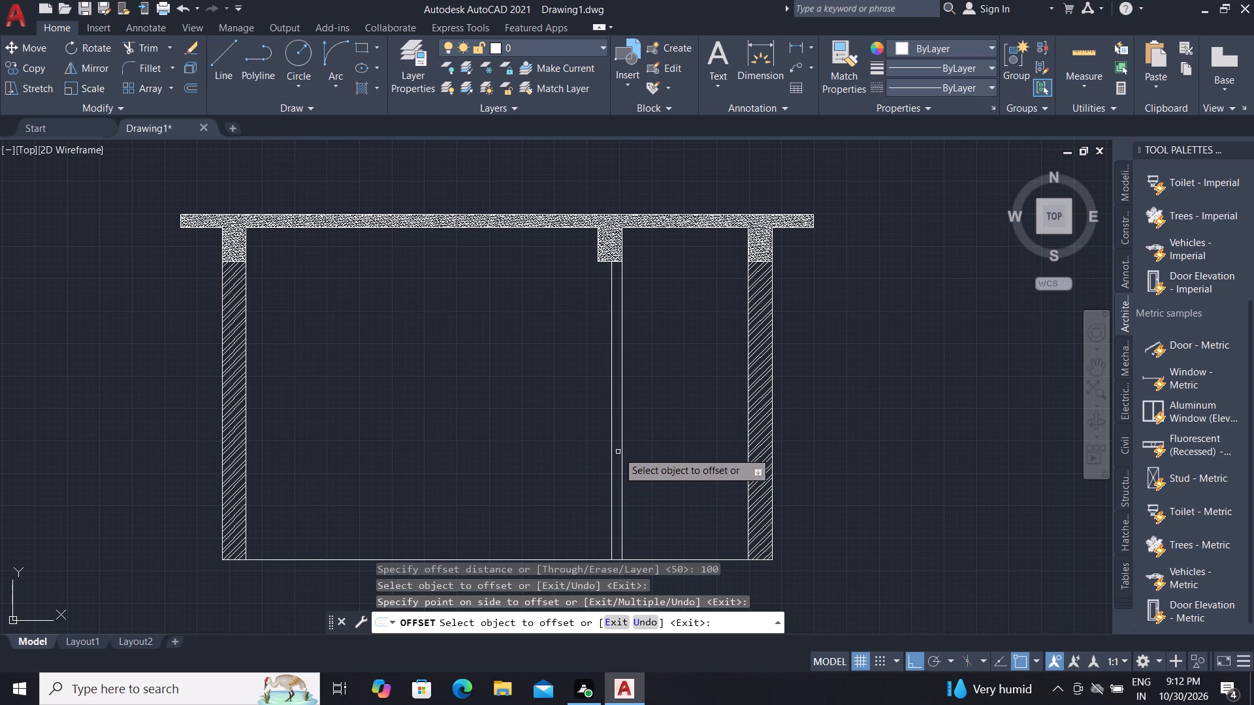
left_click(610, 451)
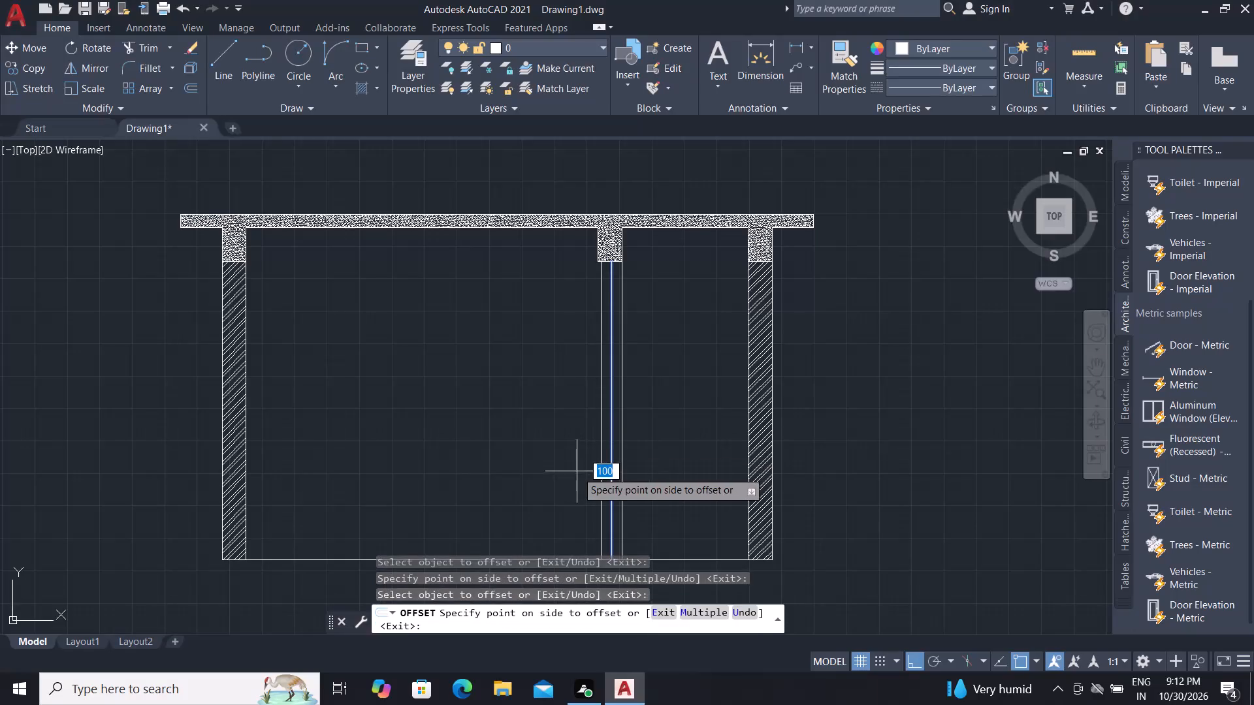
left_click(577, 471)
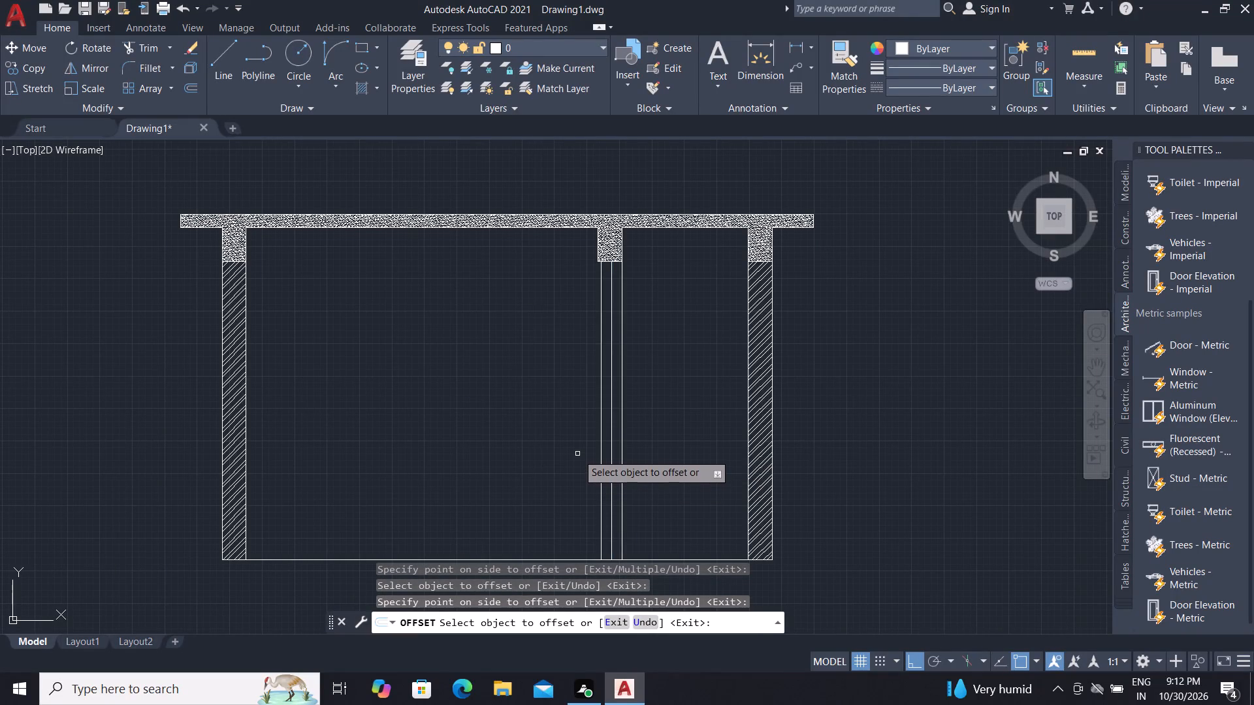
key("Escape")
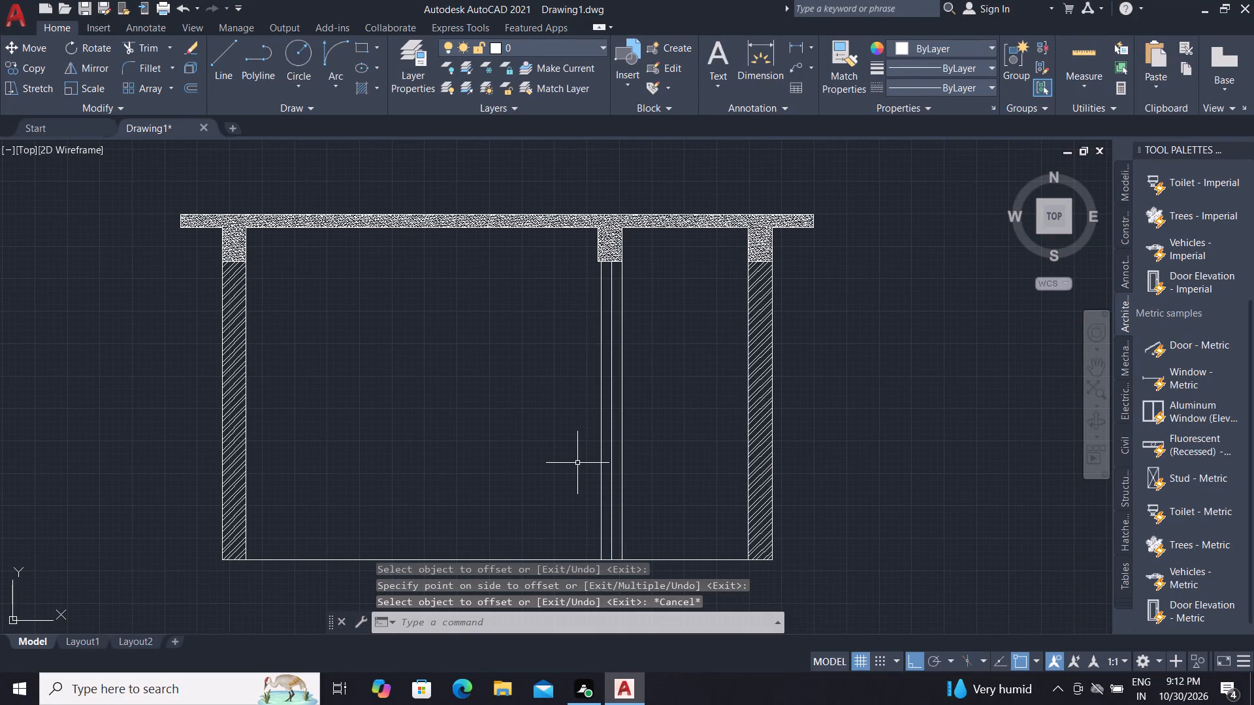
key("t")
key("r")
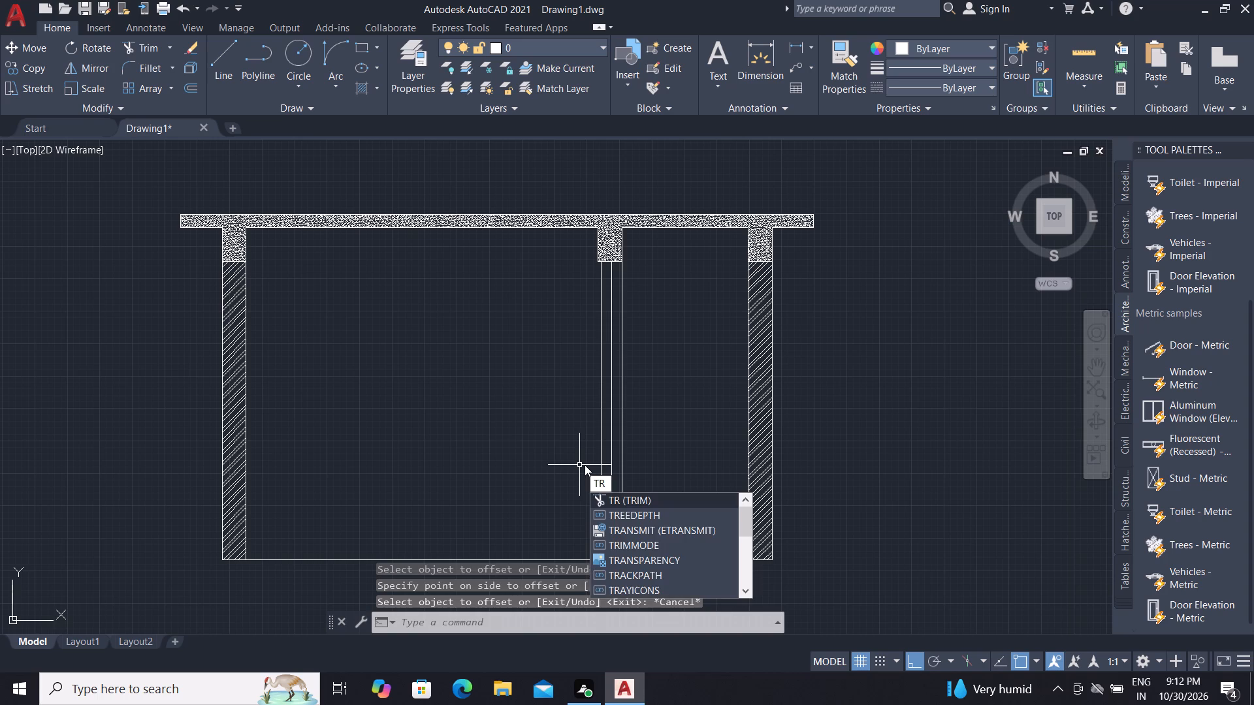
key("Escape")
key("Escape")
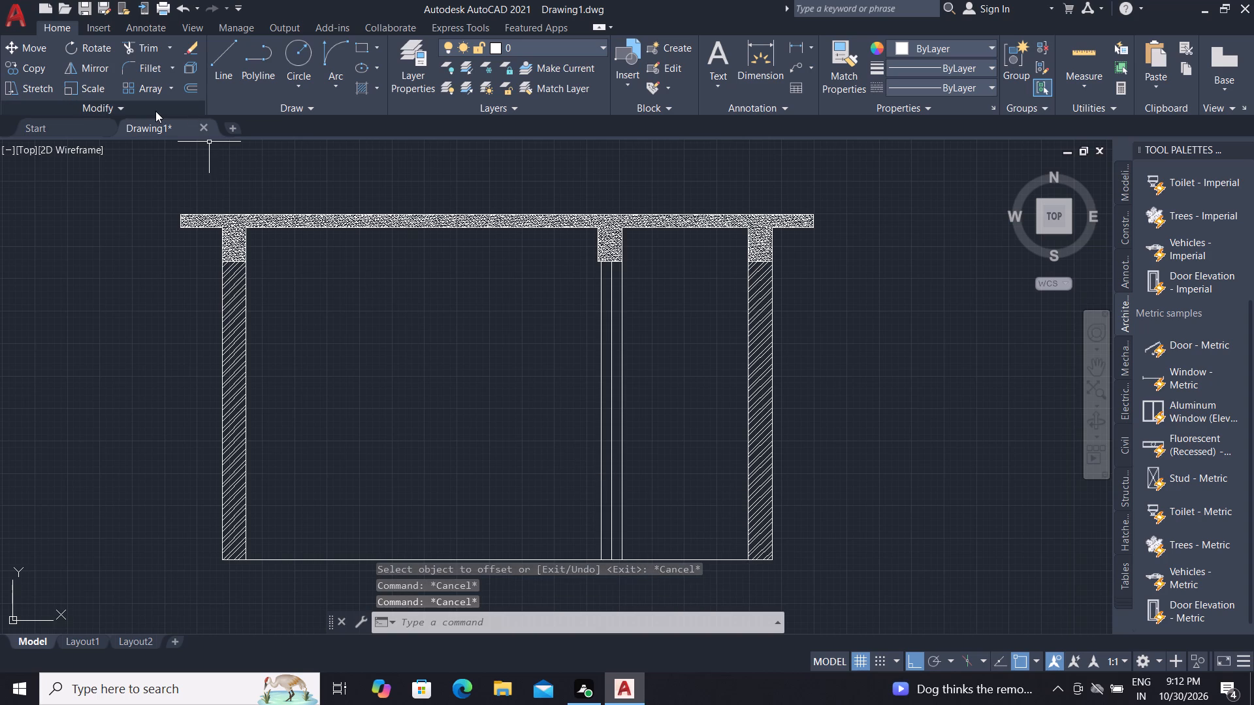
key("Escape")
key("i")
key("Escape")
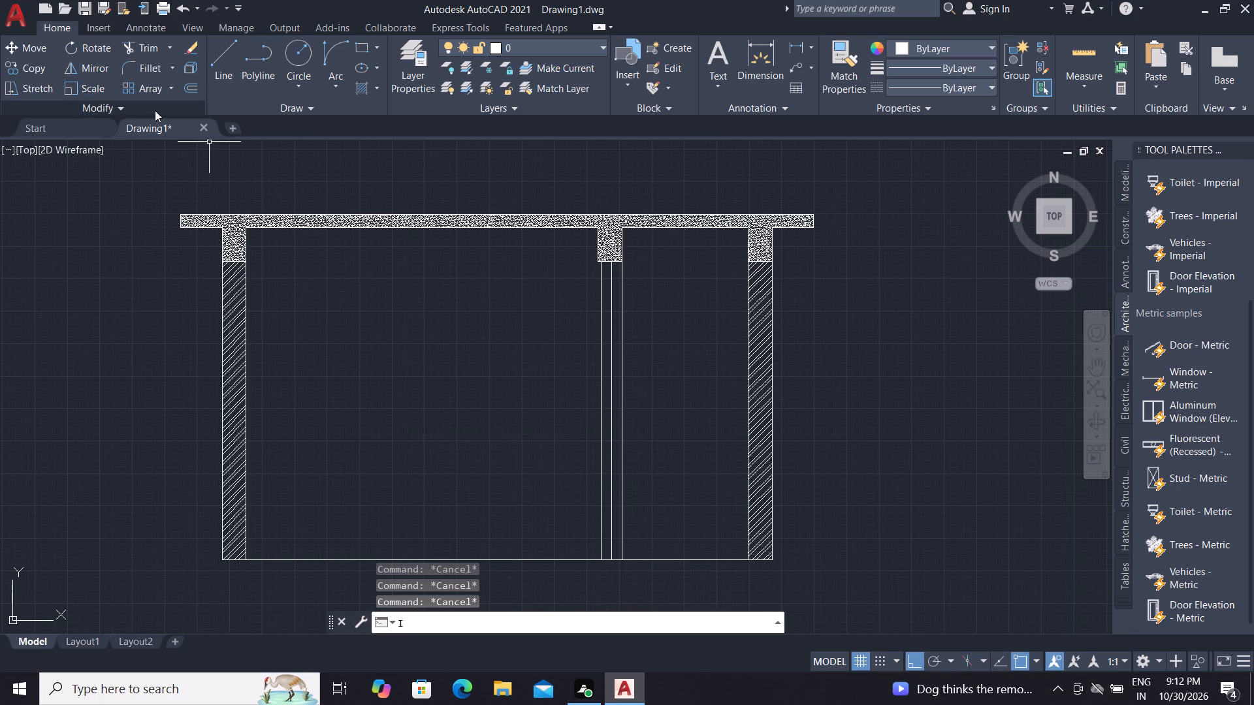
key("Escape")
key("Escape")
Offset the bottom edge of the middle beam 1100 downward across the vertical lines.
type("O")
key("space")
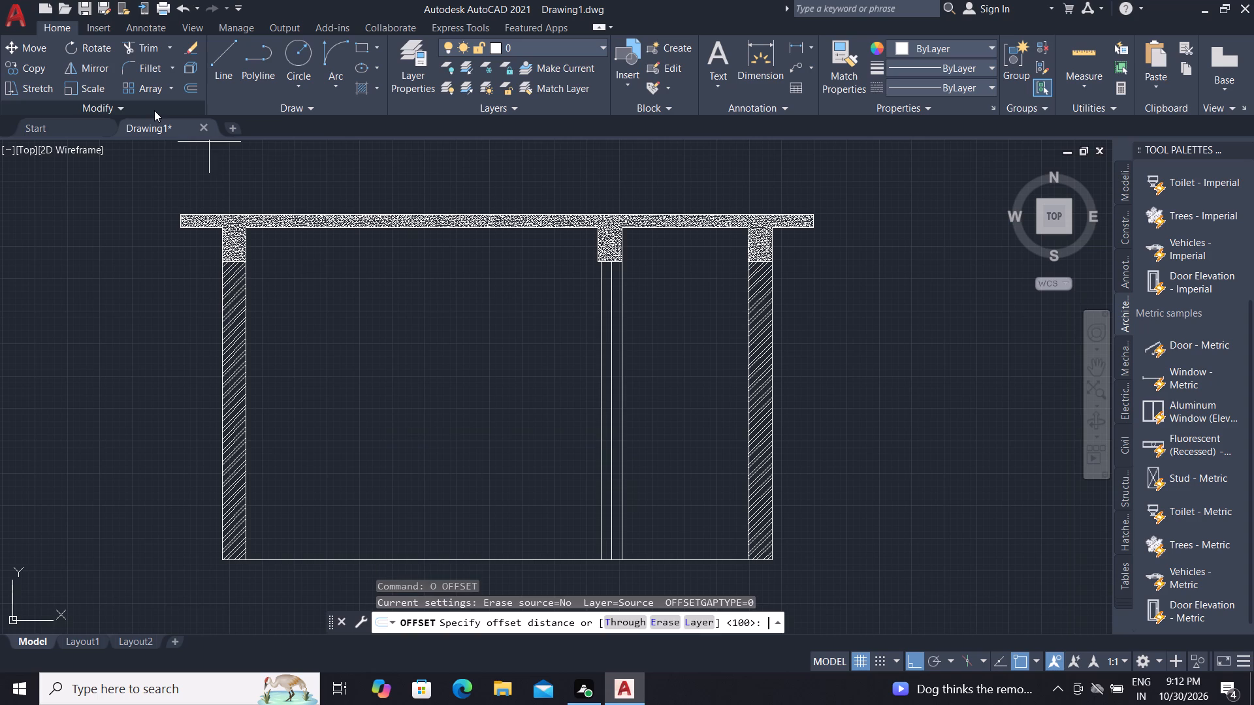
key("1")
key("1")
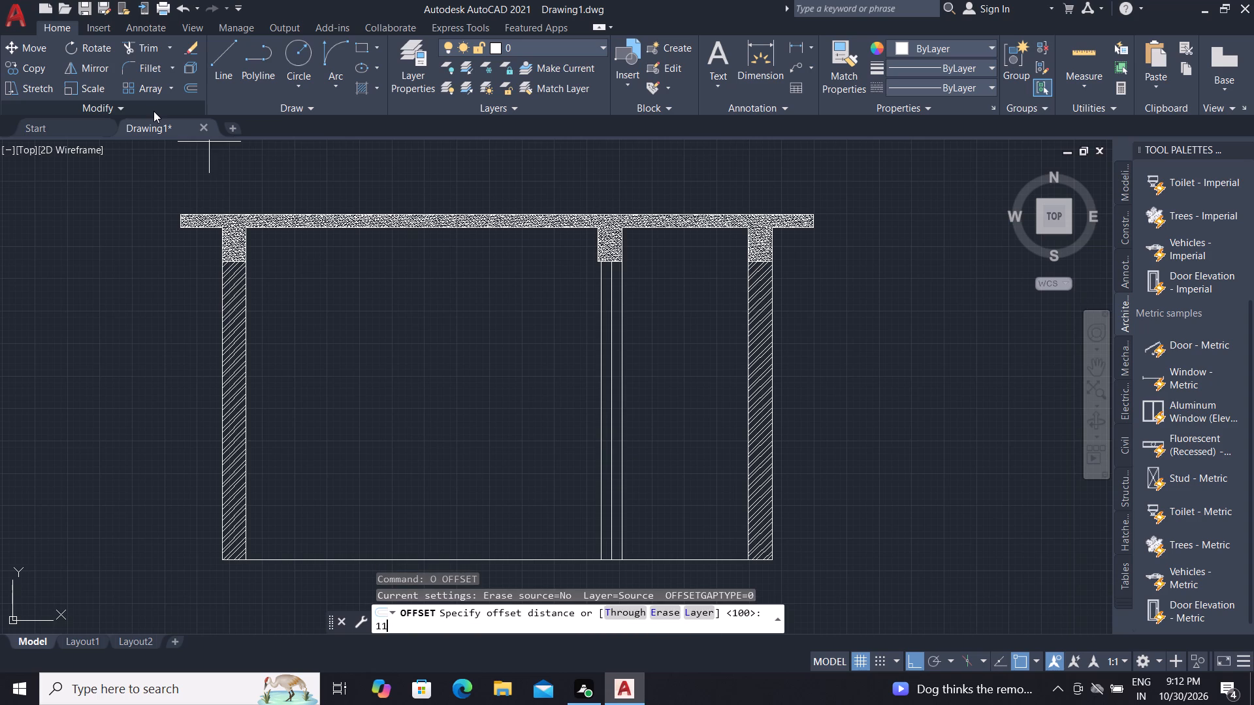
type("00")
key("space")
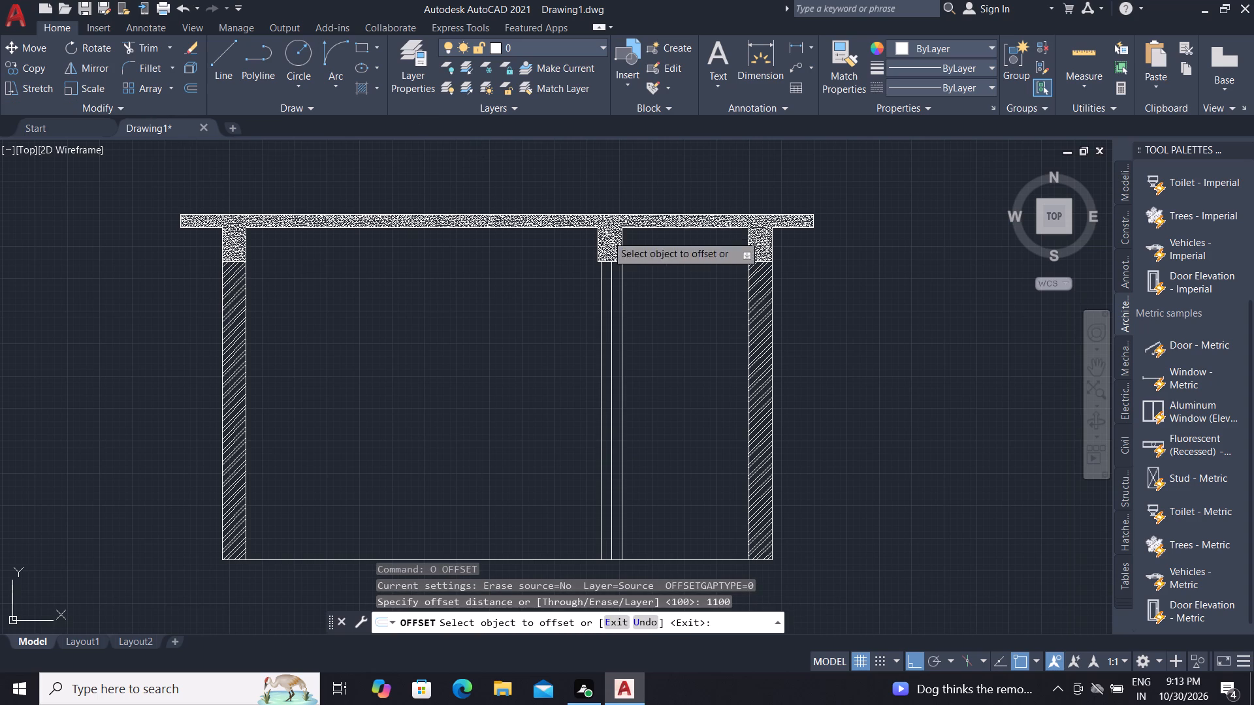
scroll(649, 275, "up", 2)
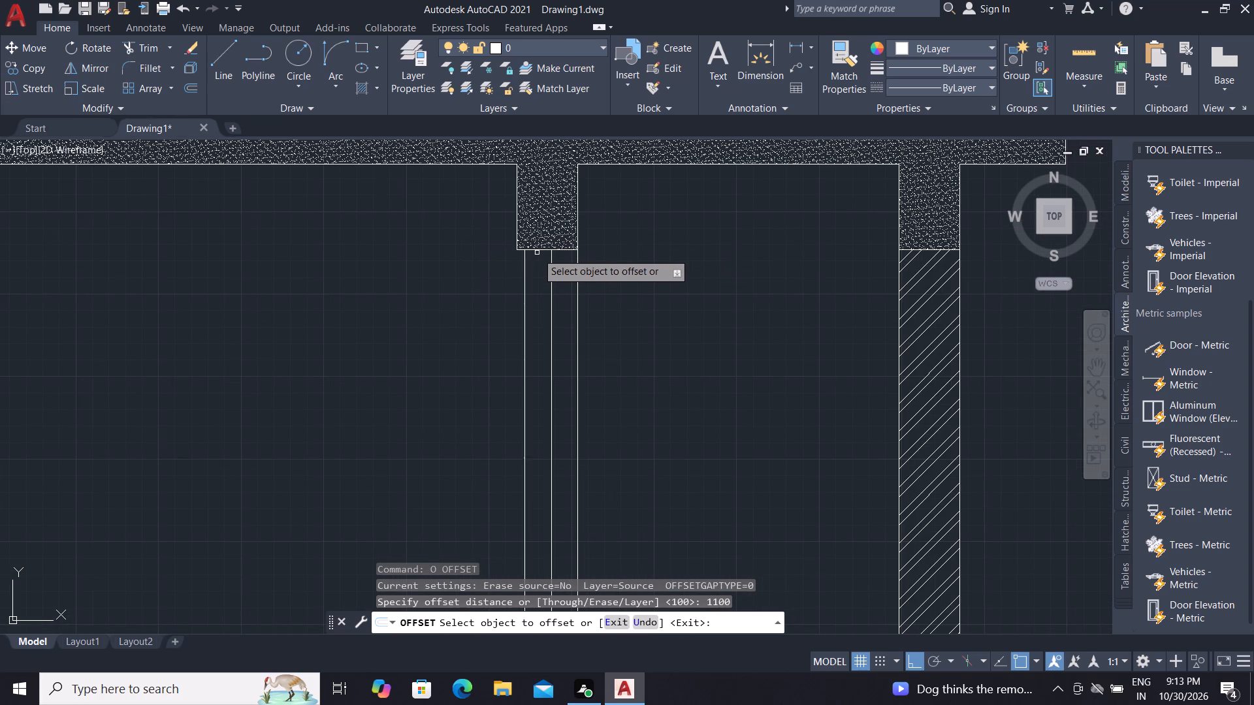
left_click(535, 251)
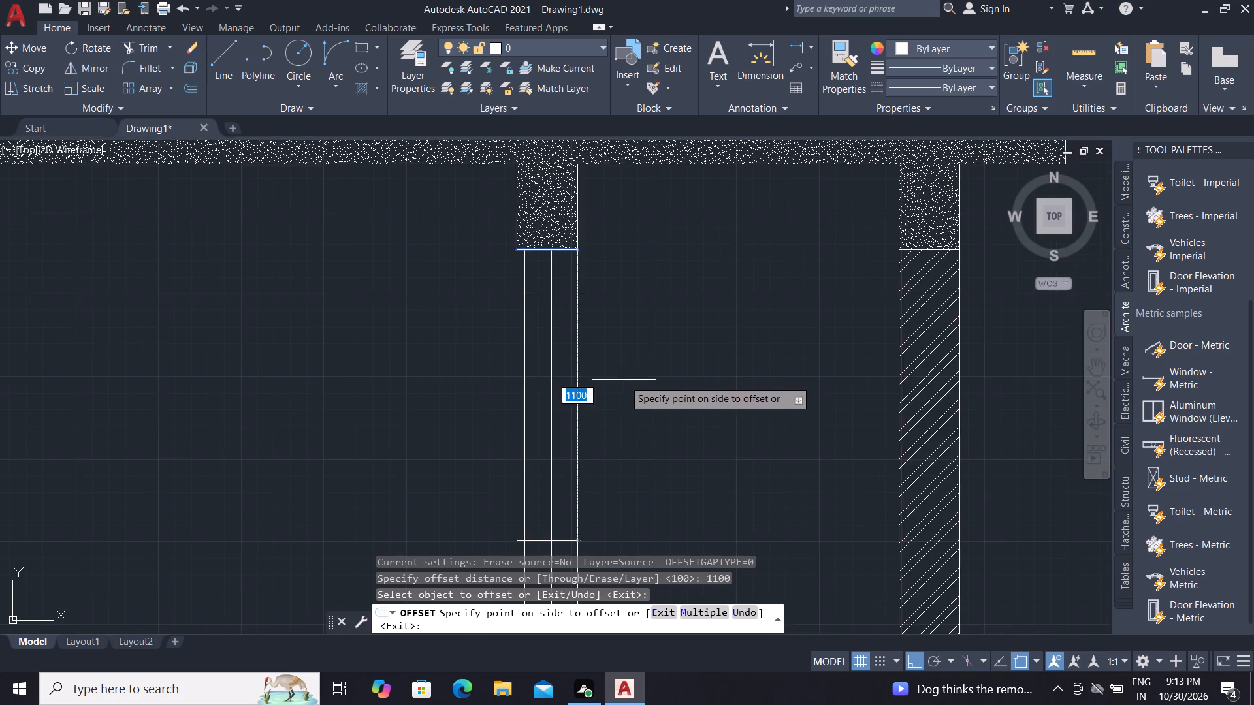
scroll(624, 380, "down", 1)
left_click(715, 443)
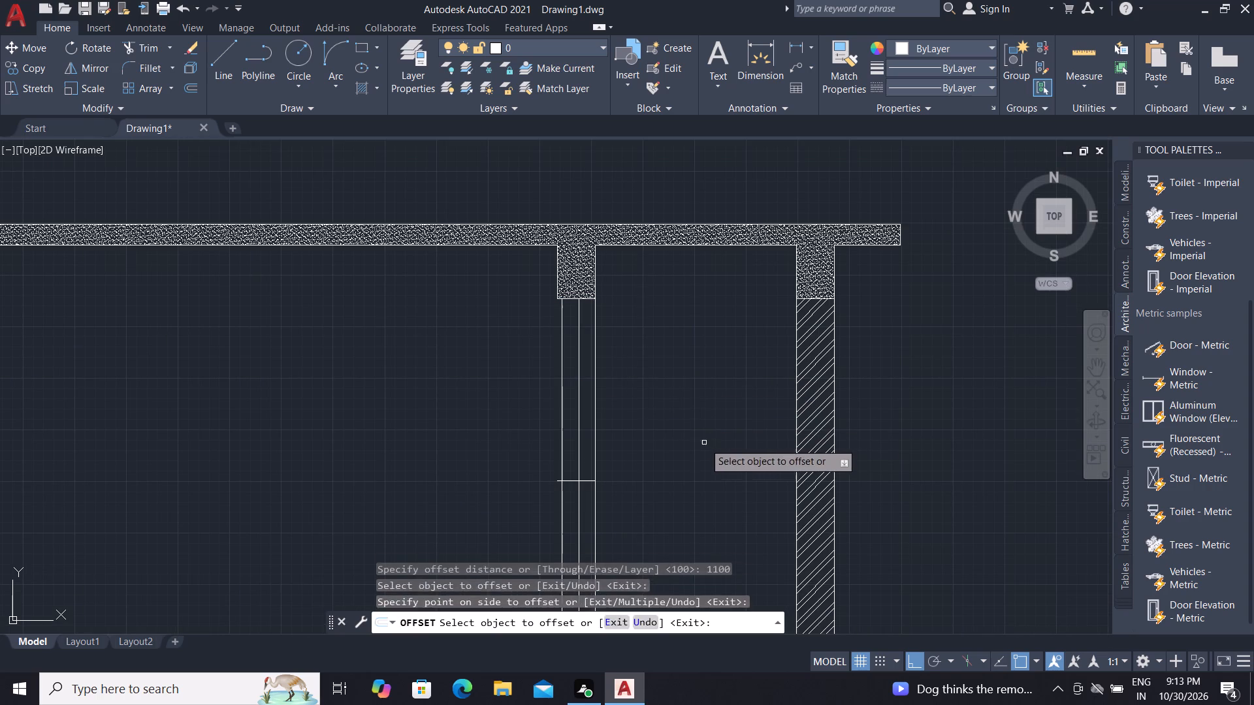
key("Escape")
Trim the leftmost vertical line under the middle beam above the new short horizontal line.
key("t")
key("r")
key("space")
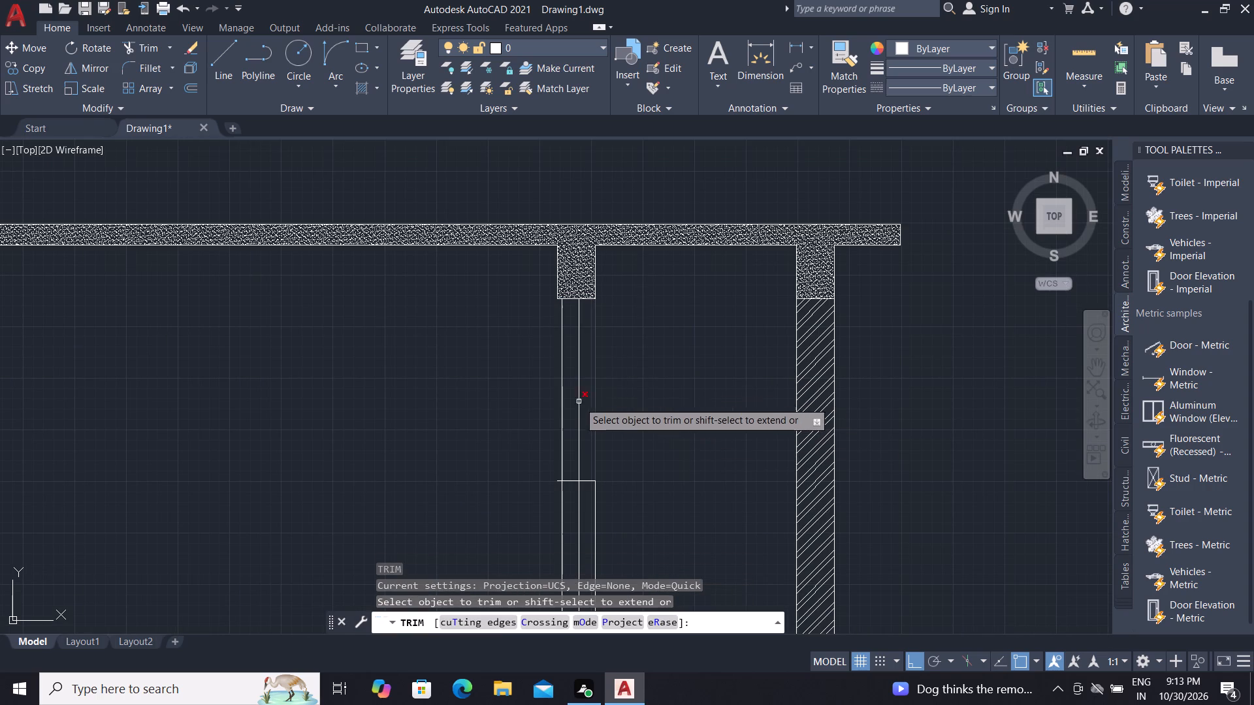
left_click(560, 405)
key("Escape")
Extend the short horizontal line leftward to the inner face of the new section's left wall.
scroll(529, 355, "down", 1)
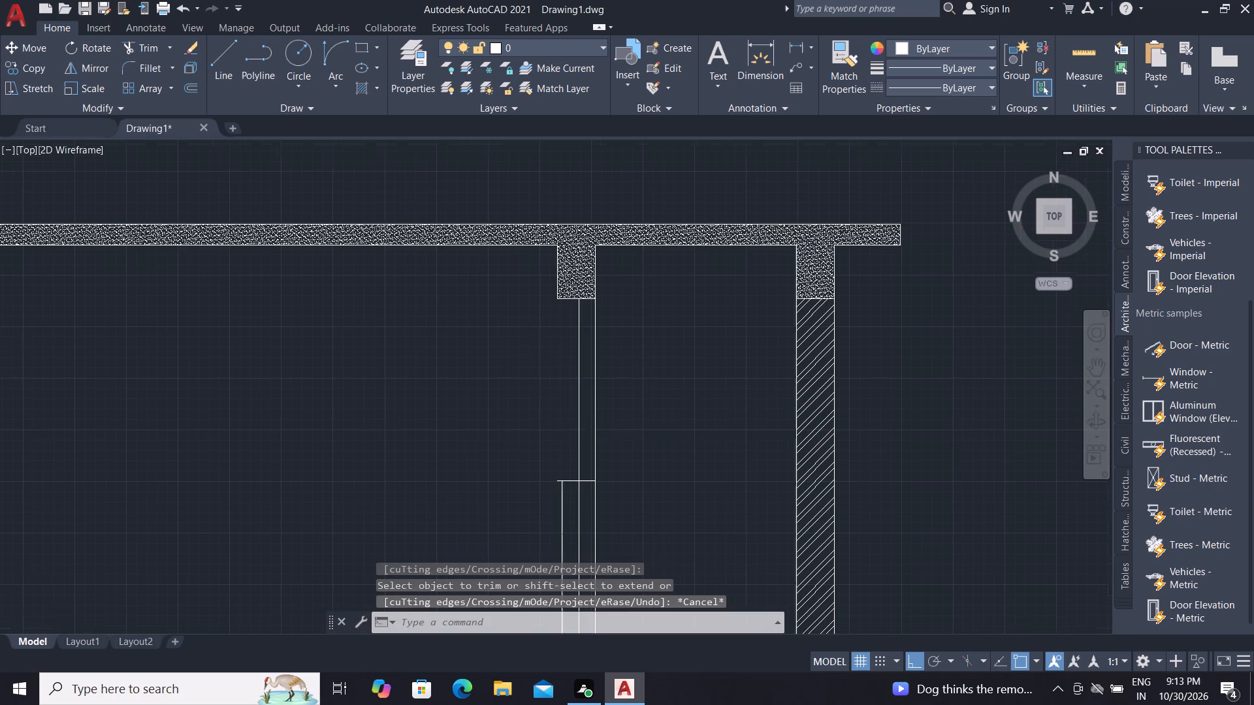
scroll(528, 355, "down", 1)
key("Escape")
key("Escape")
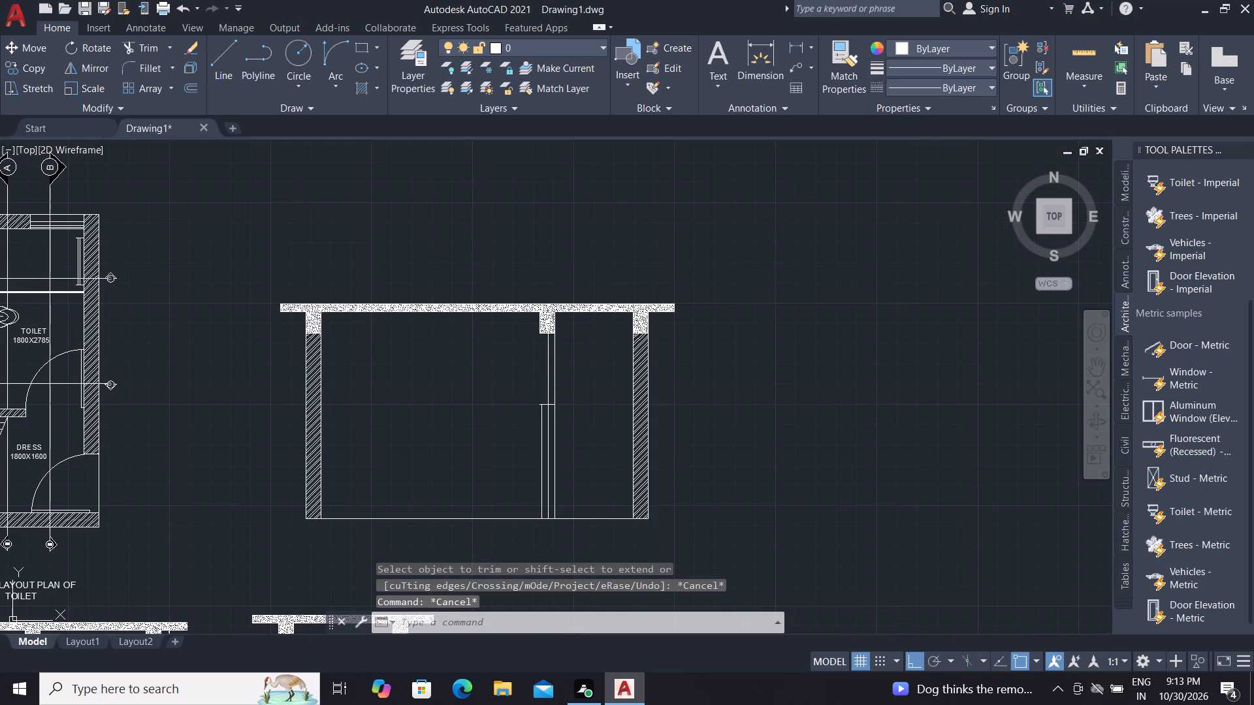
key("e")
key("x")
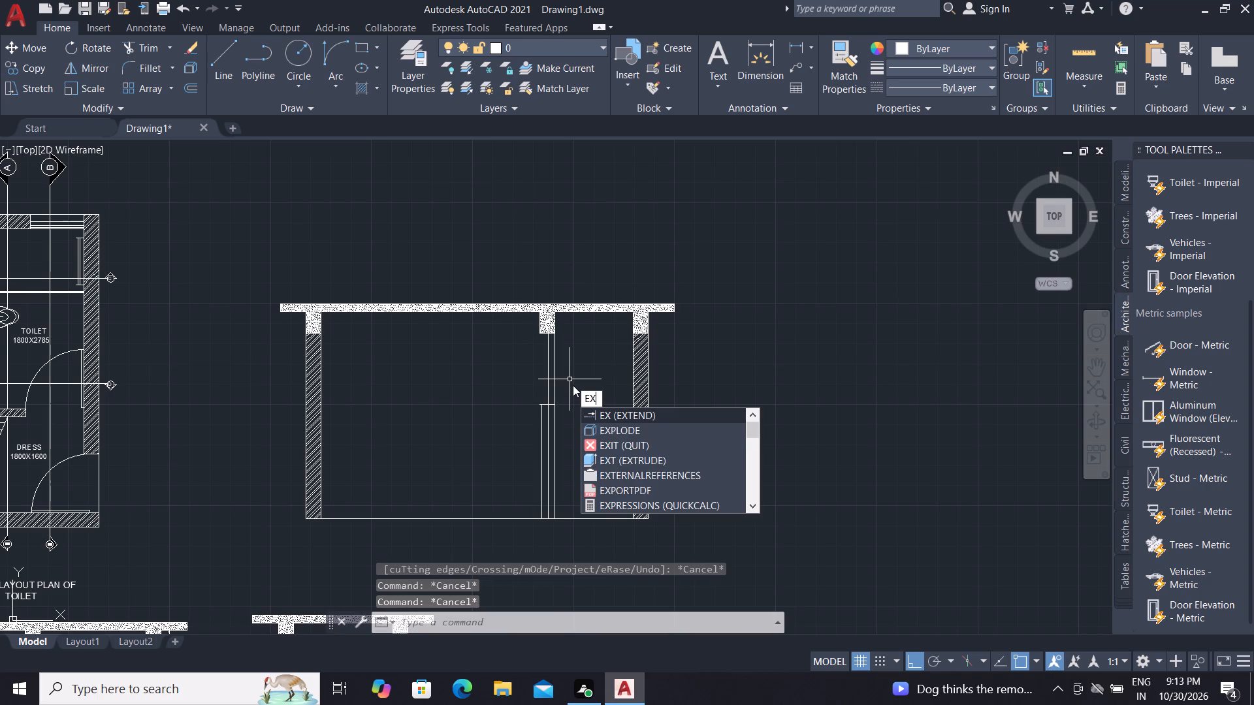
key("space")
scroll(544, 407, "up", 1)
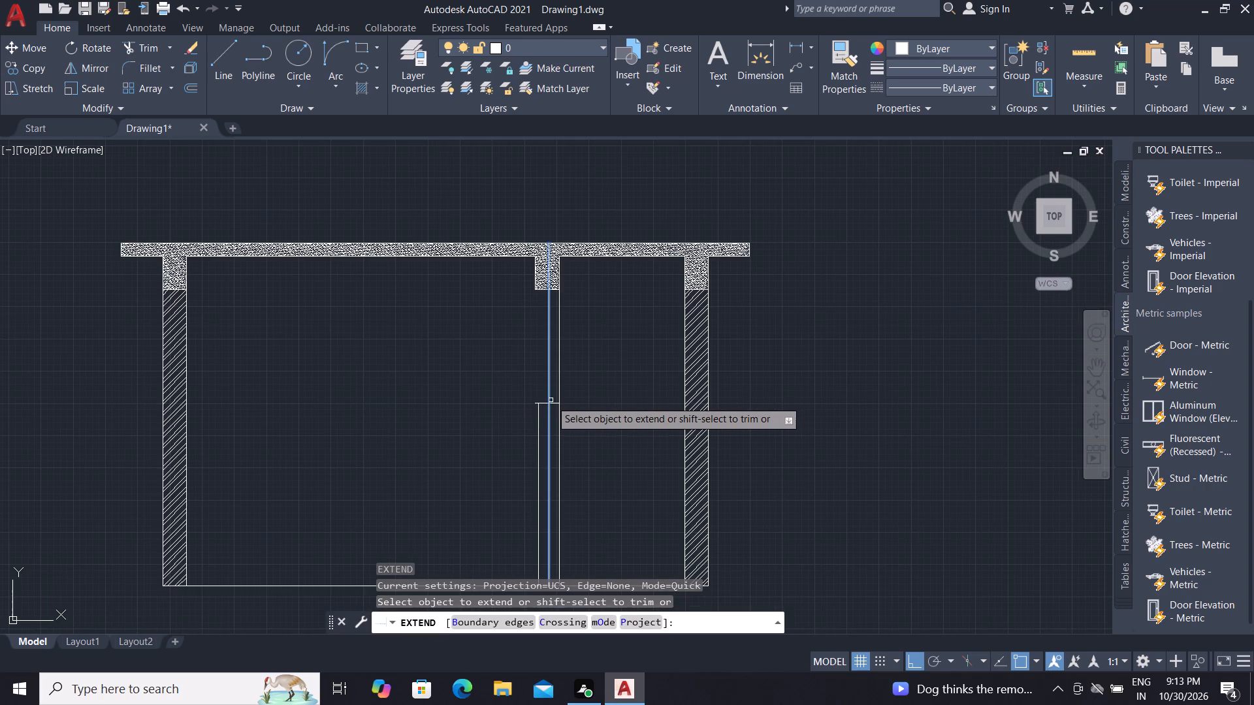
left_click(541, 403)
key("Escape")
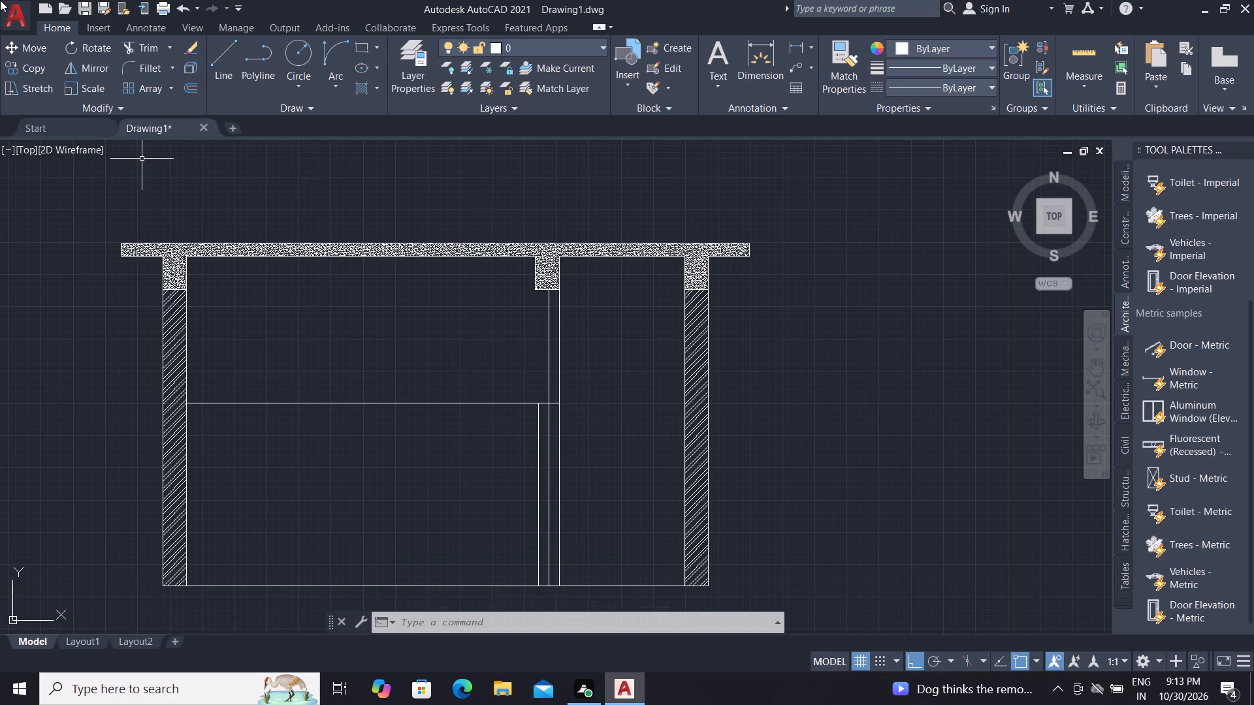
key("Escape")
key("Escape")
Offset the leftmost short vertical line under the middle beam 200 leftward six times, each copy from the previous line.
type("O 200")
key("space")
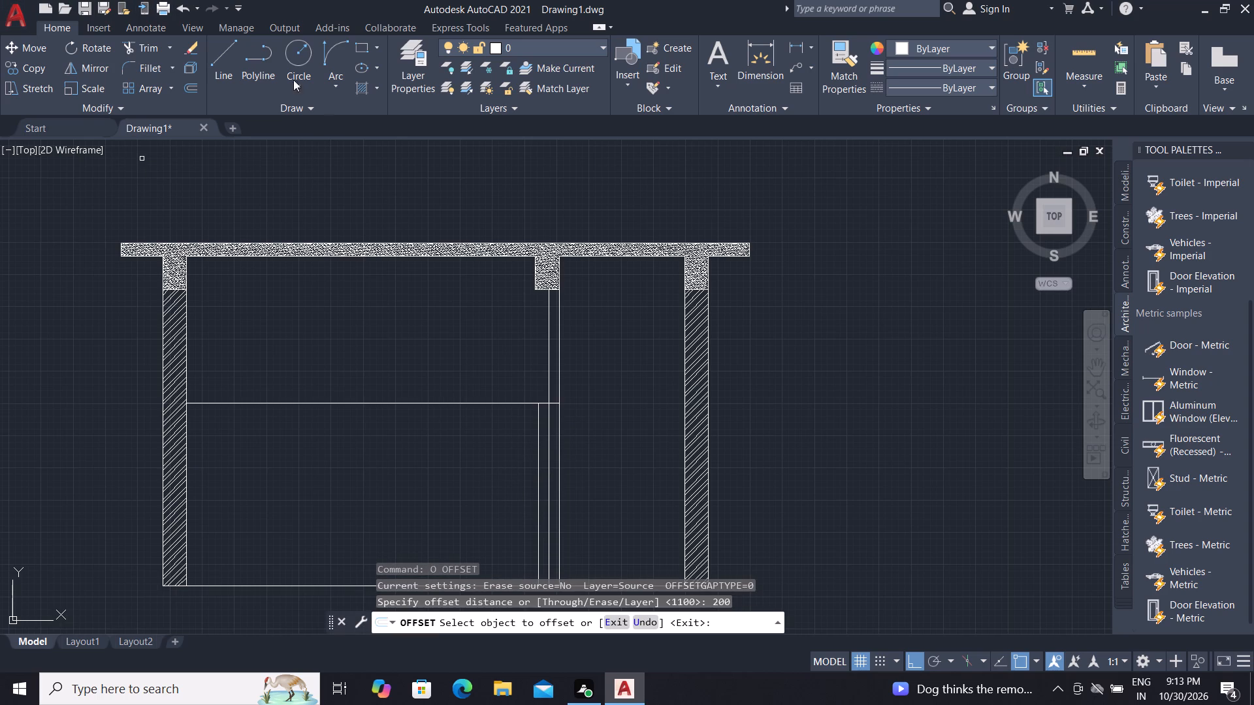
scroll(365, 179, "down", 1)
scroll(474, 413, "up", 1)
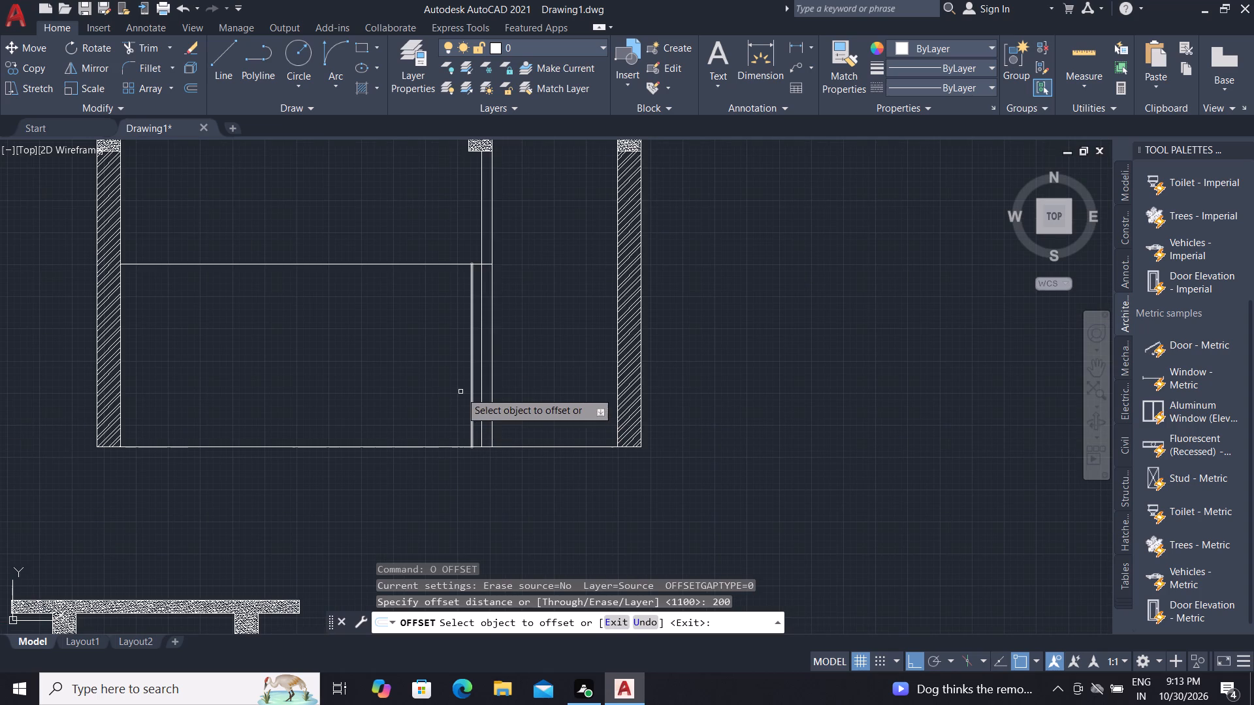
left_click(474, 397)
left_click(440, 397)
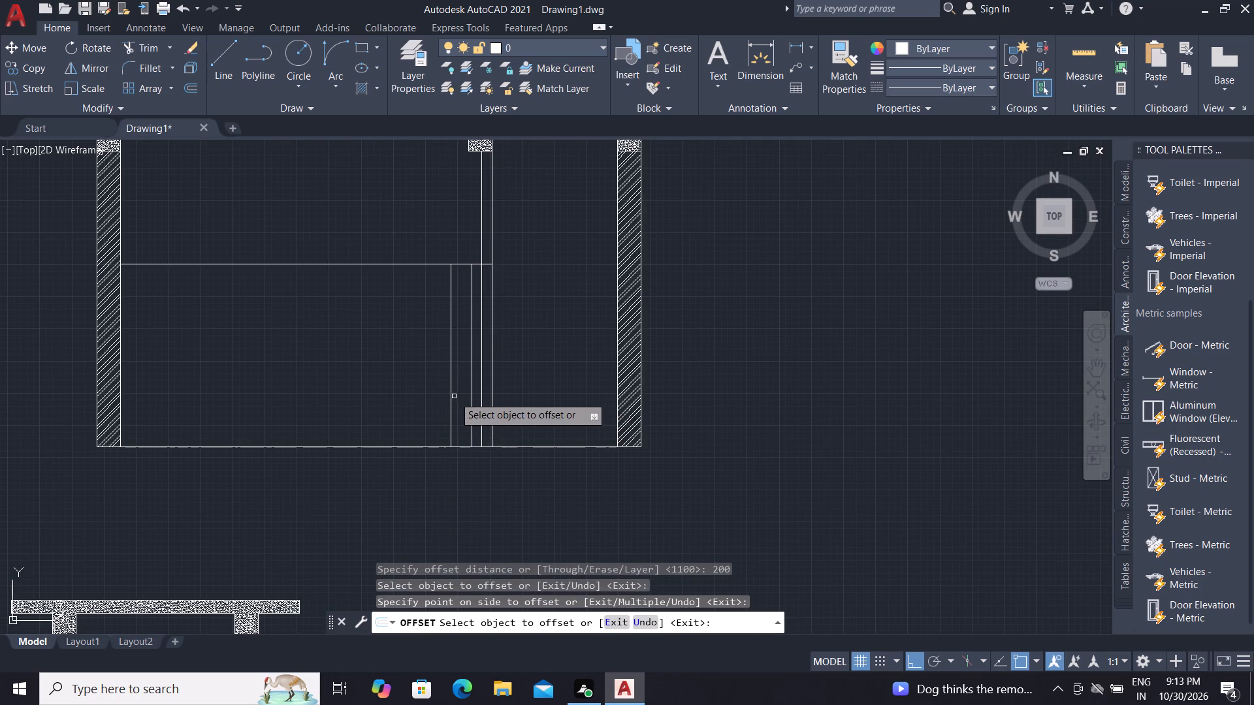
left_click(451, 395)
left_click(412, 399)
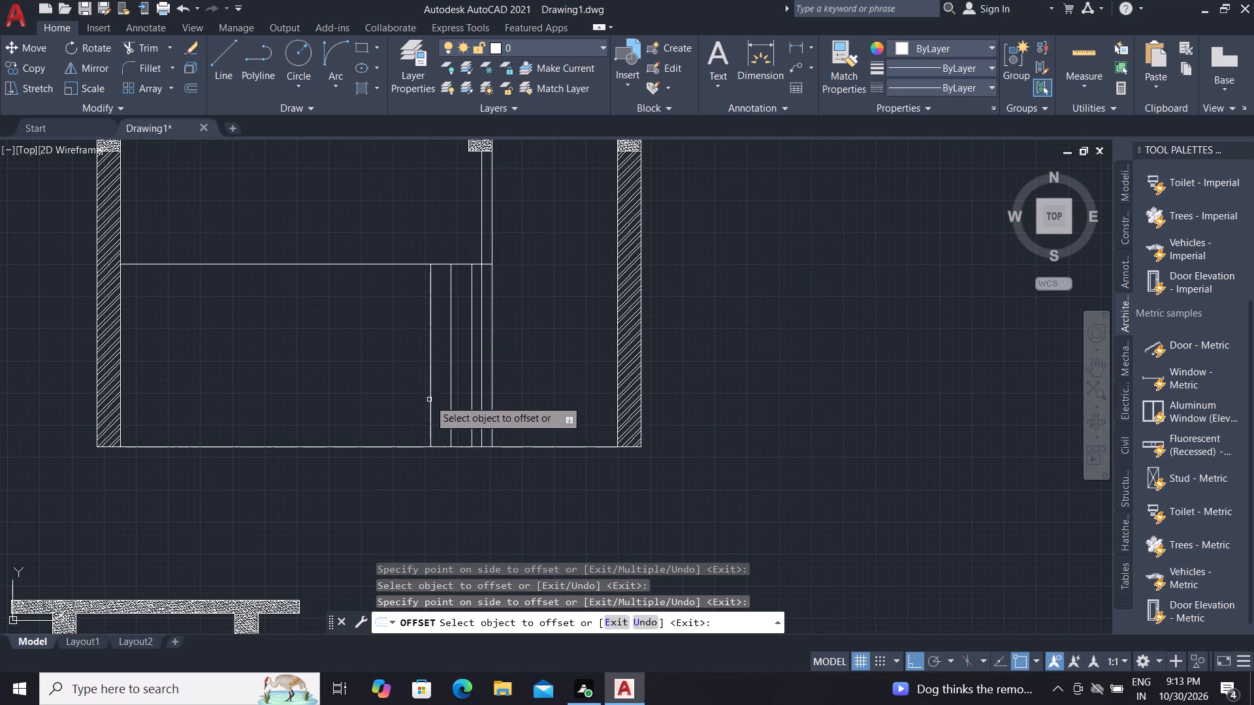
left_click(430, 399)
left_click(410, 394)
left_click(387, 360)
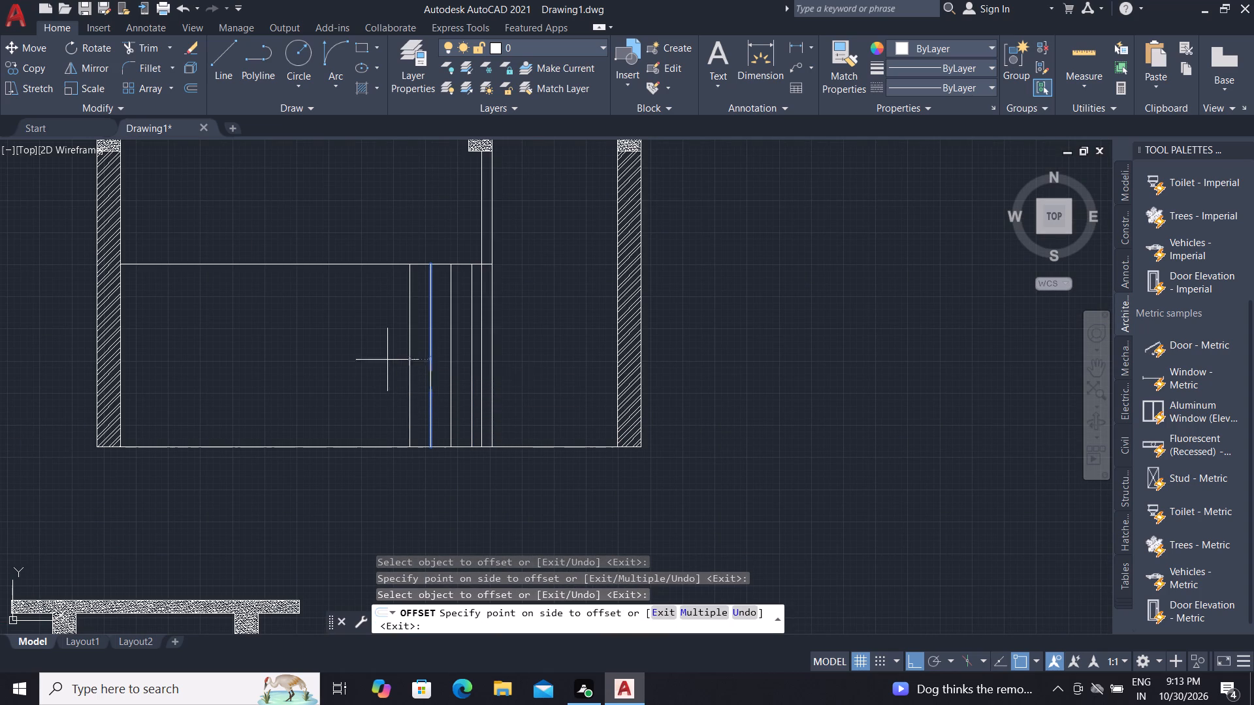
left_click(408, 366)
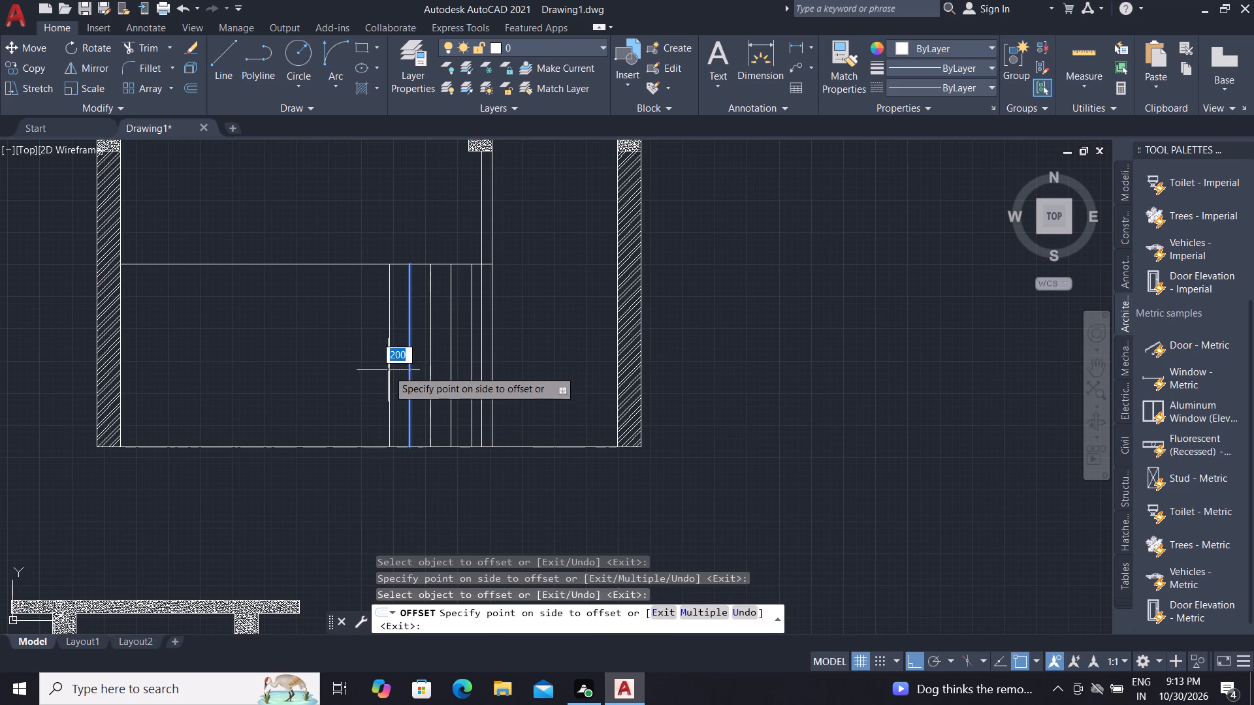
left_click(388, 366)
left_click(388, 366)
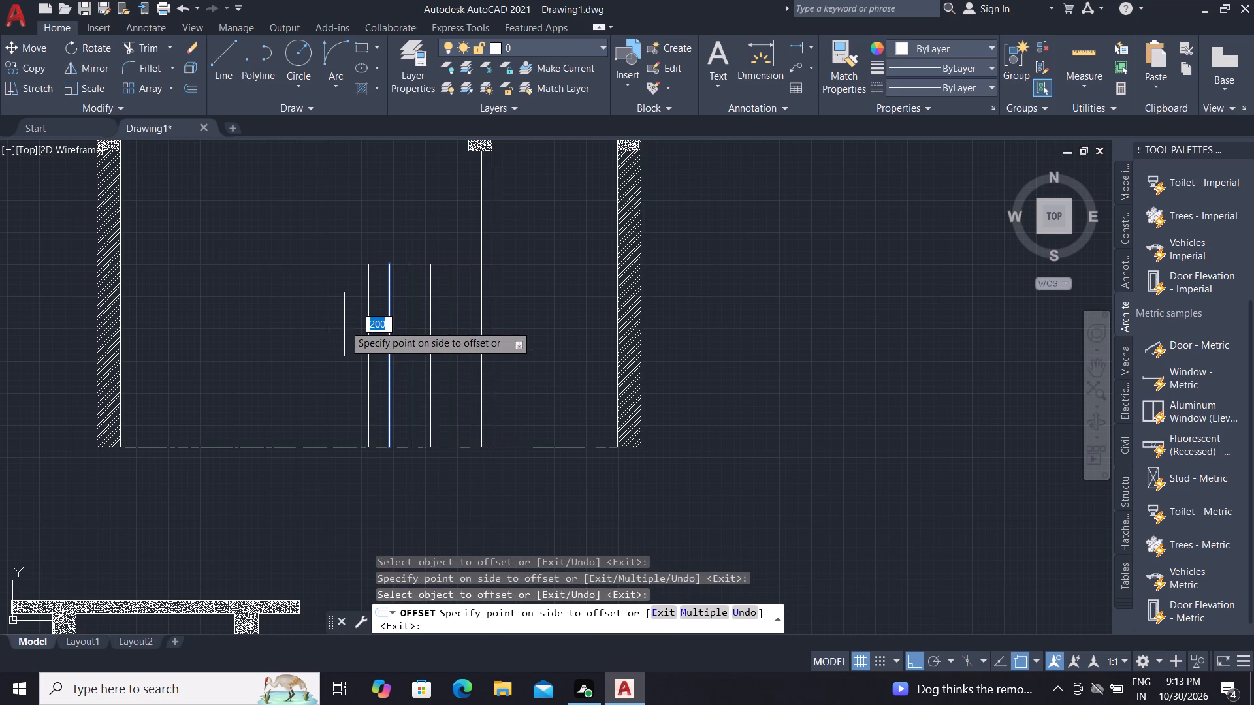
left_click(344, 324)
left_click(366, 343)
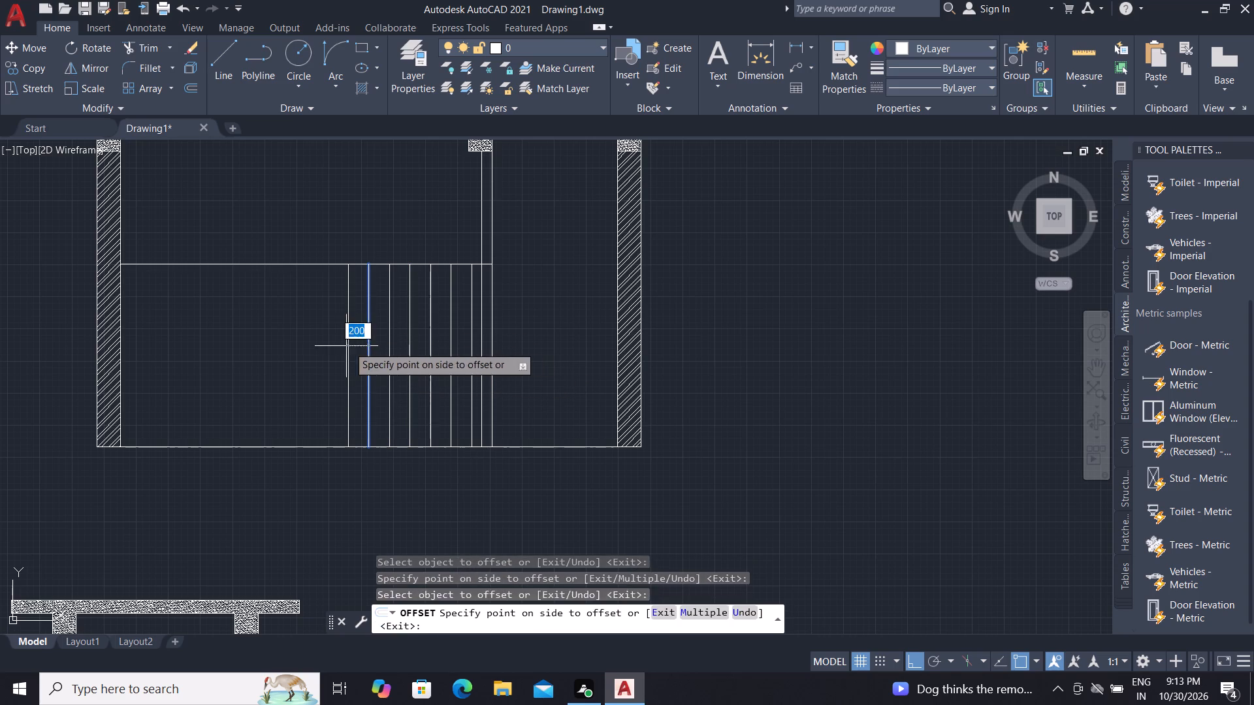
left_click(332, 343)
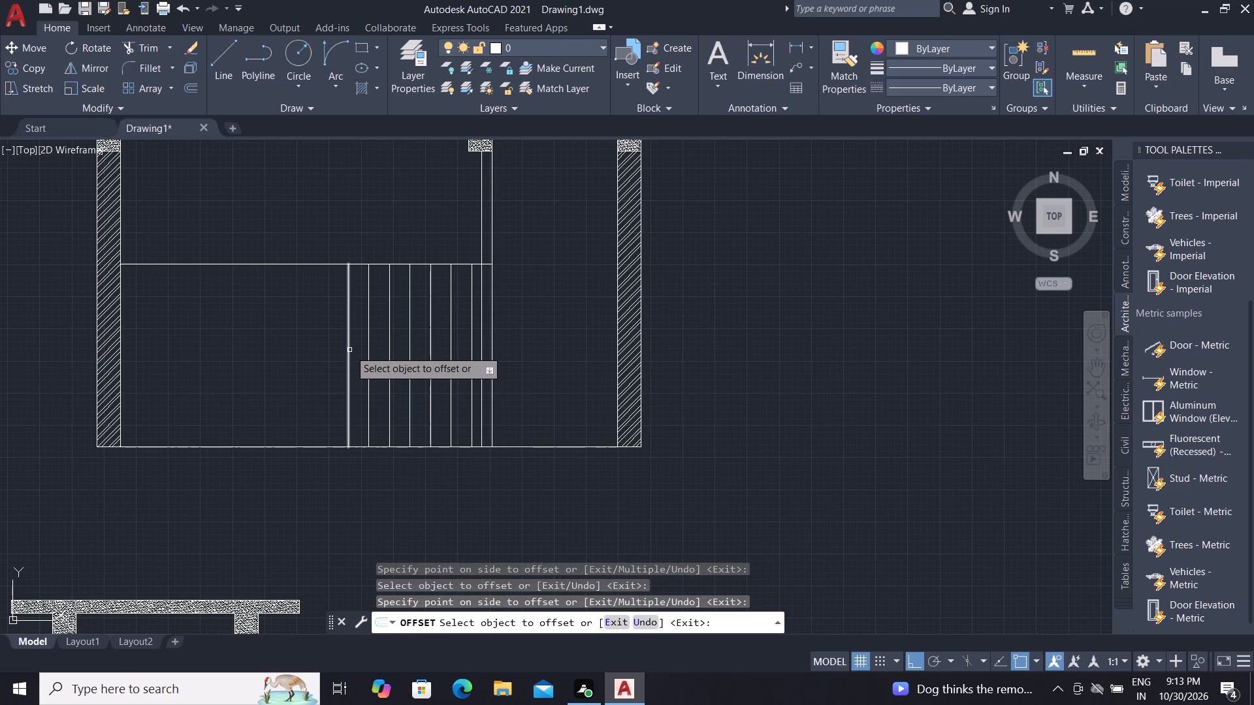
Add eight more vertical tile lines toward the left wall, each offset 200 leftward from the previous one.
left_click(349, 350)
left_click(316, 336)
left_click(327, 342)
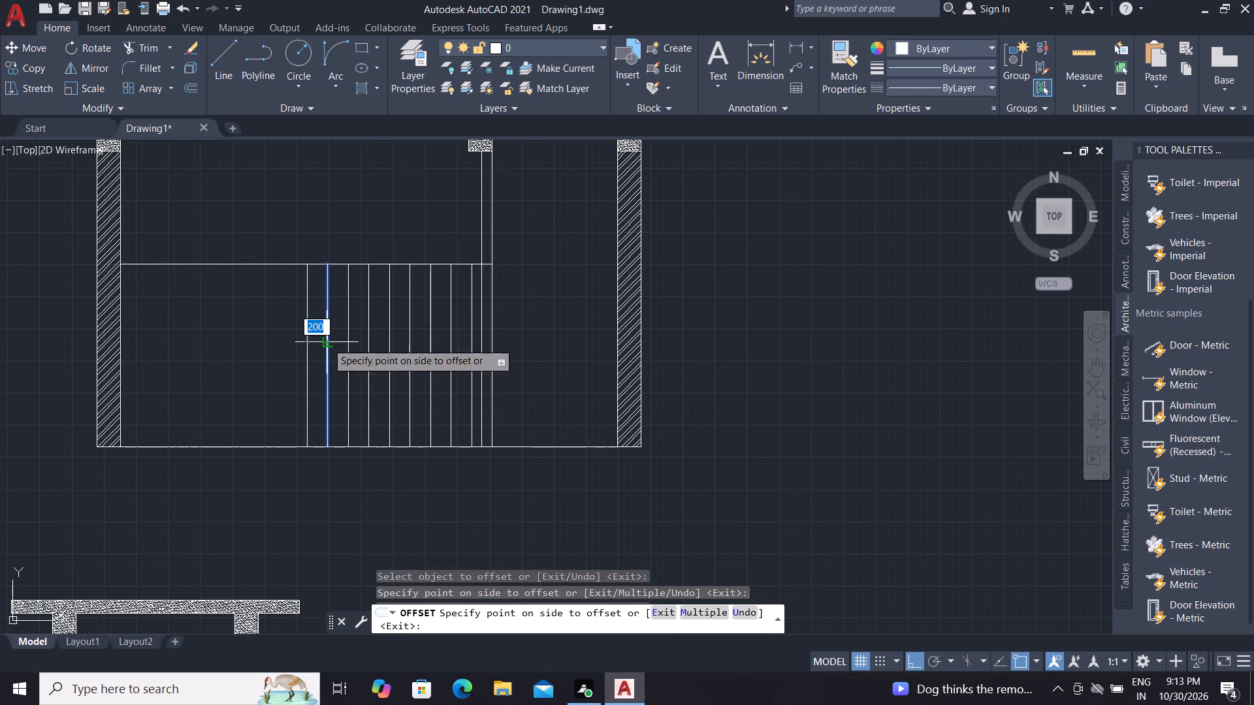
left_click(233, 336)
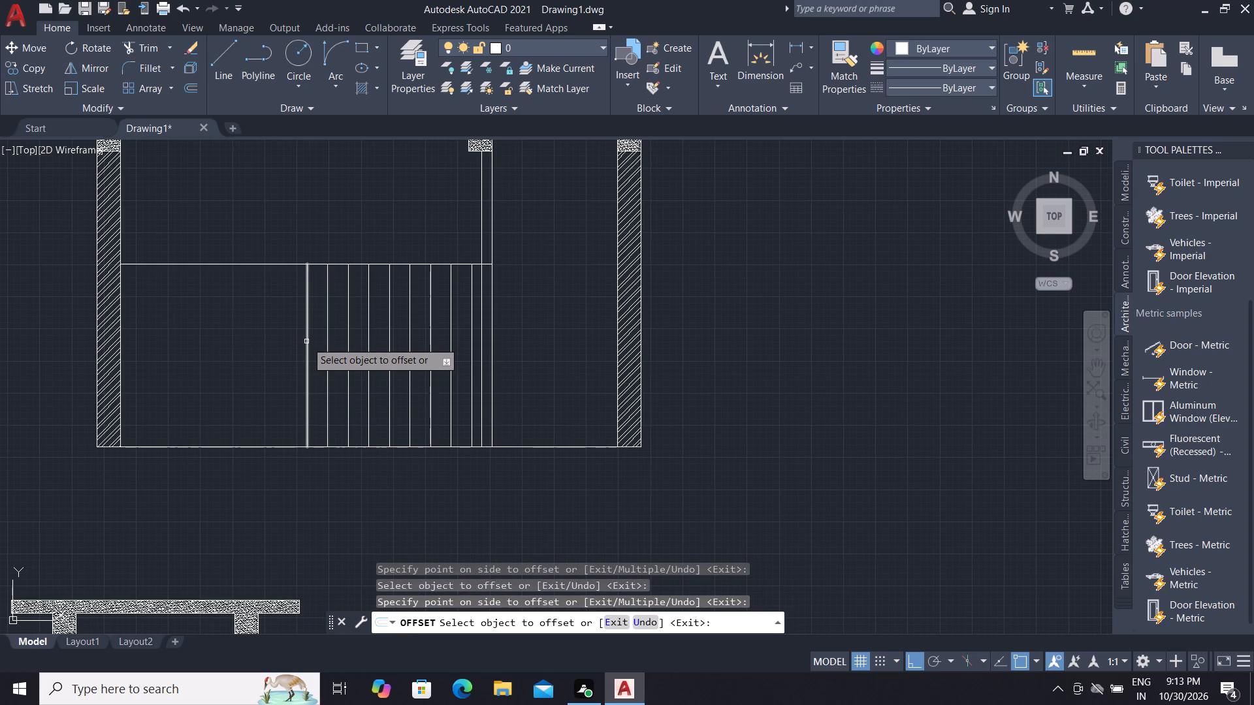
left_click(306, 341)
left_click(288, 341)
left_click(287, 340)
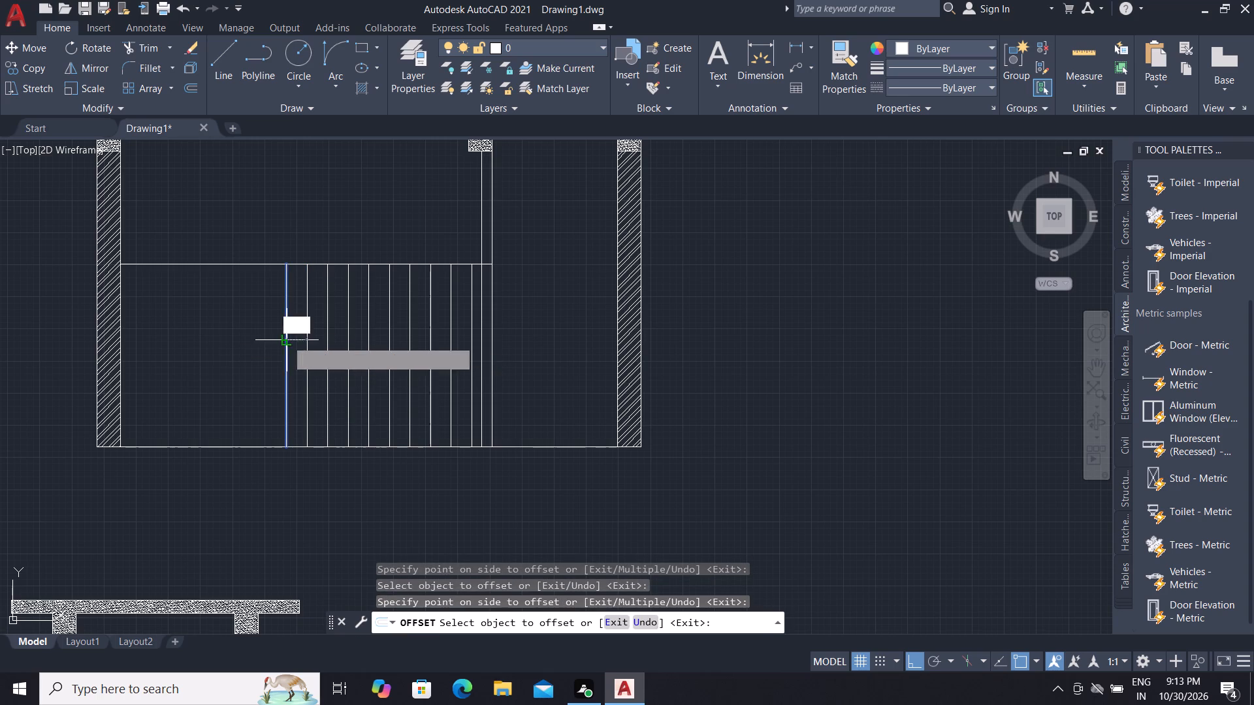
left_click(210, 352)
left_click(265, 351)
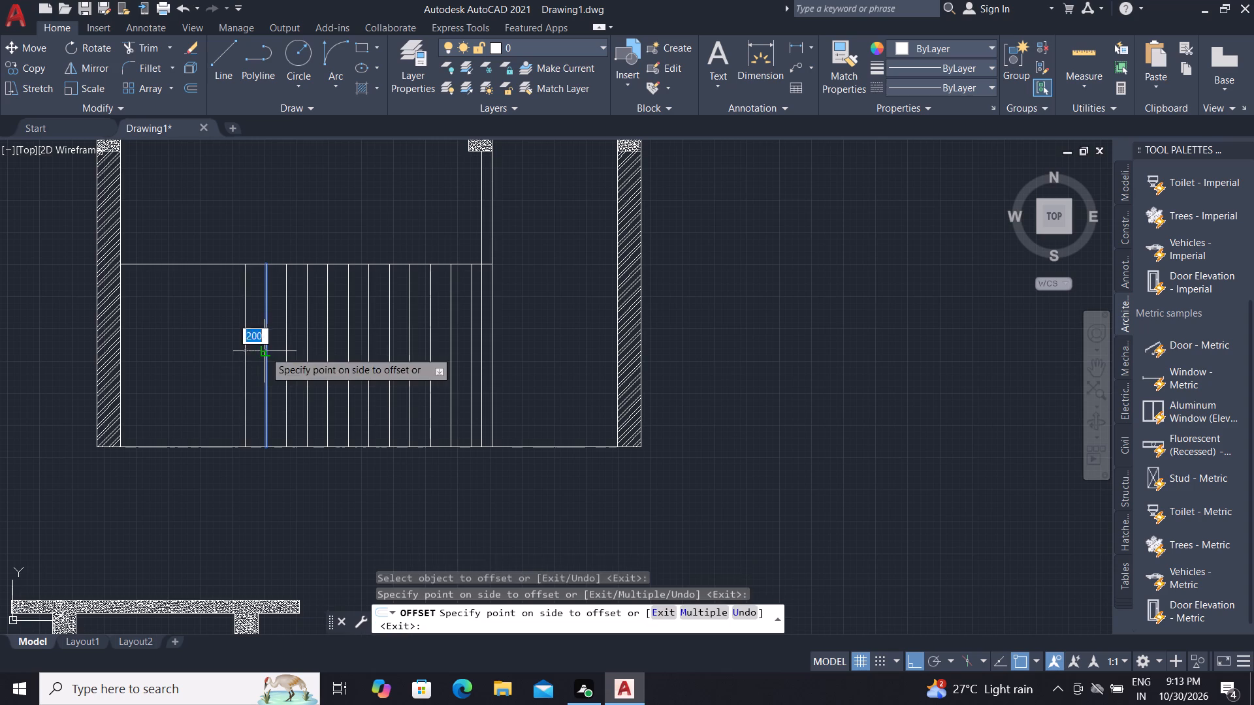
left_click(232, 345)
left_click(244, 351)
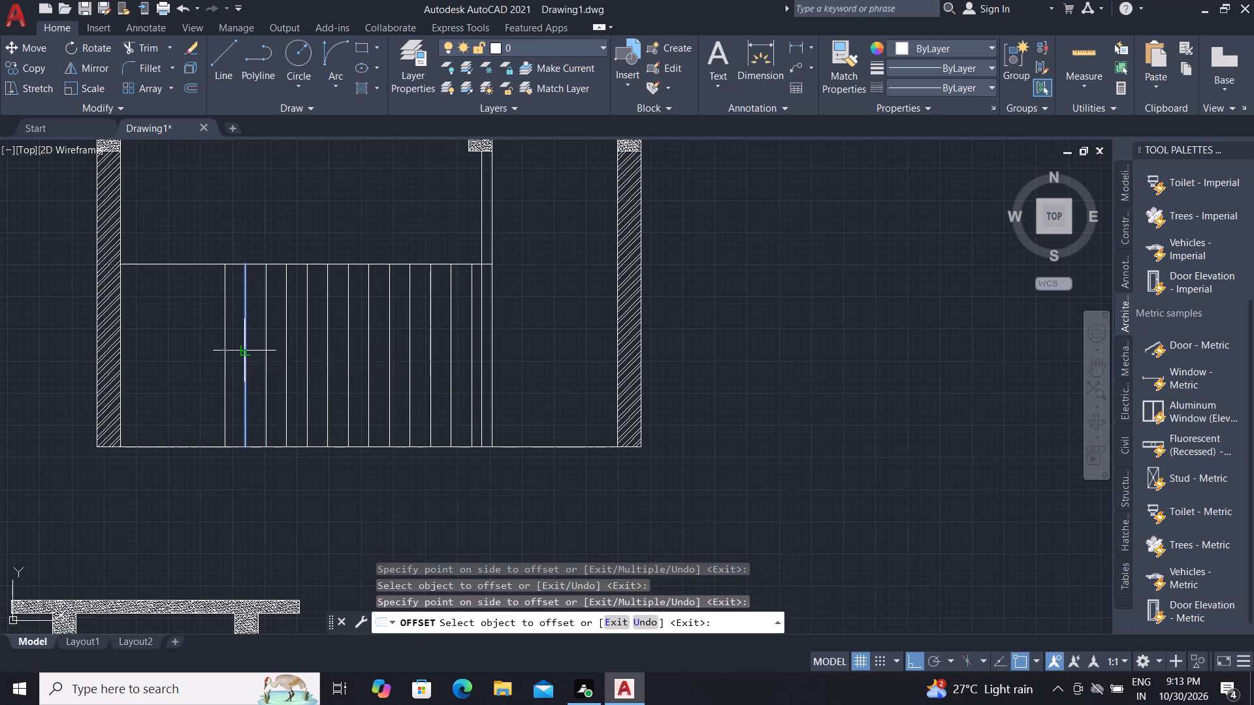
left_click(217, 326)
left_click(223, 328)
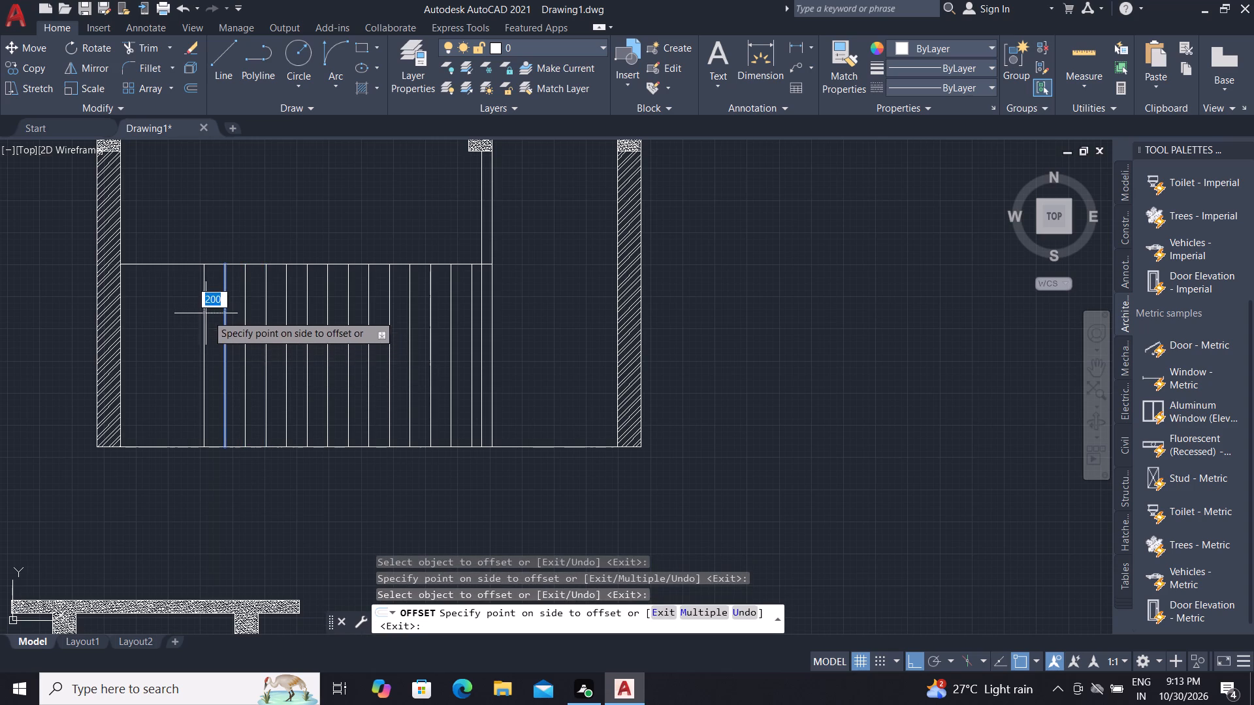
left_click(201, 311)
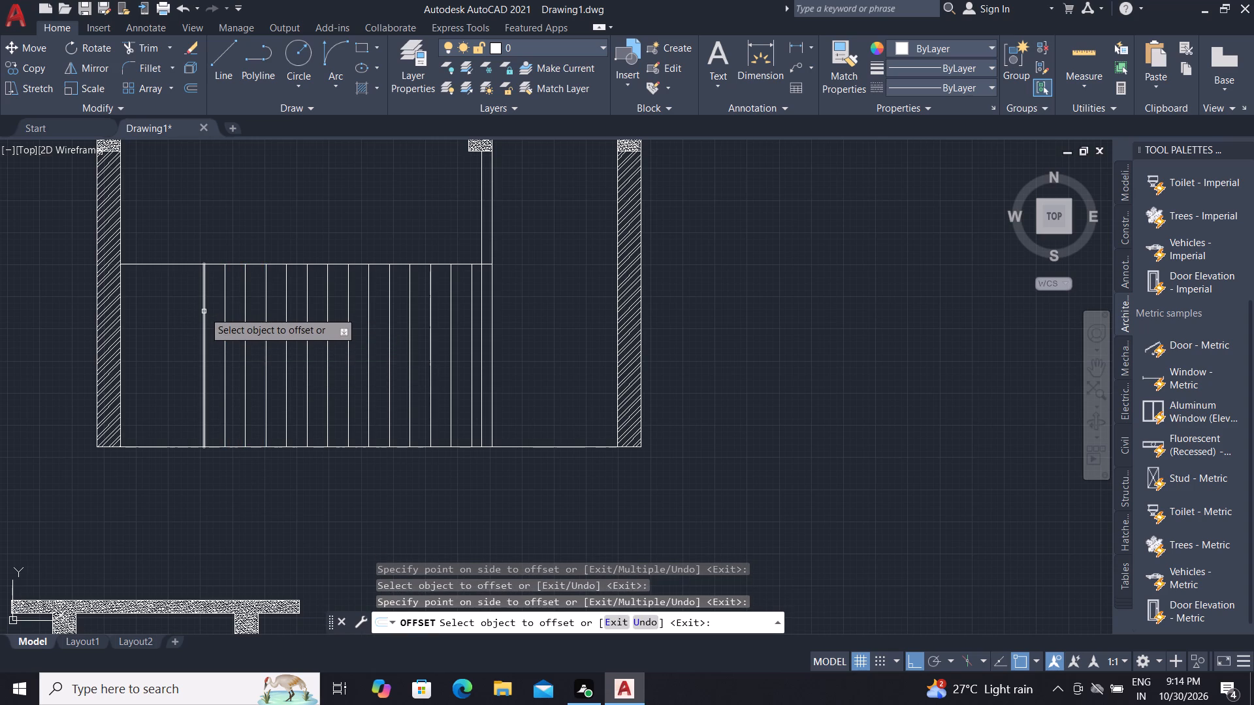
left_click(204, 311)
left_click(65, 313)
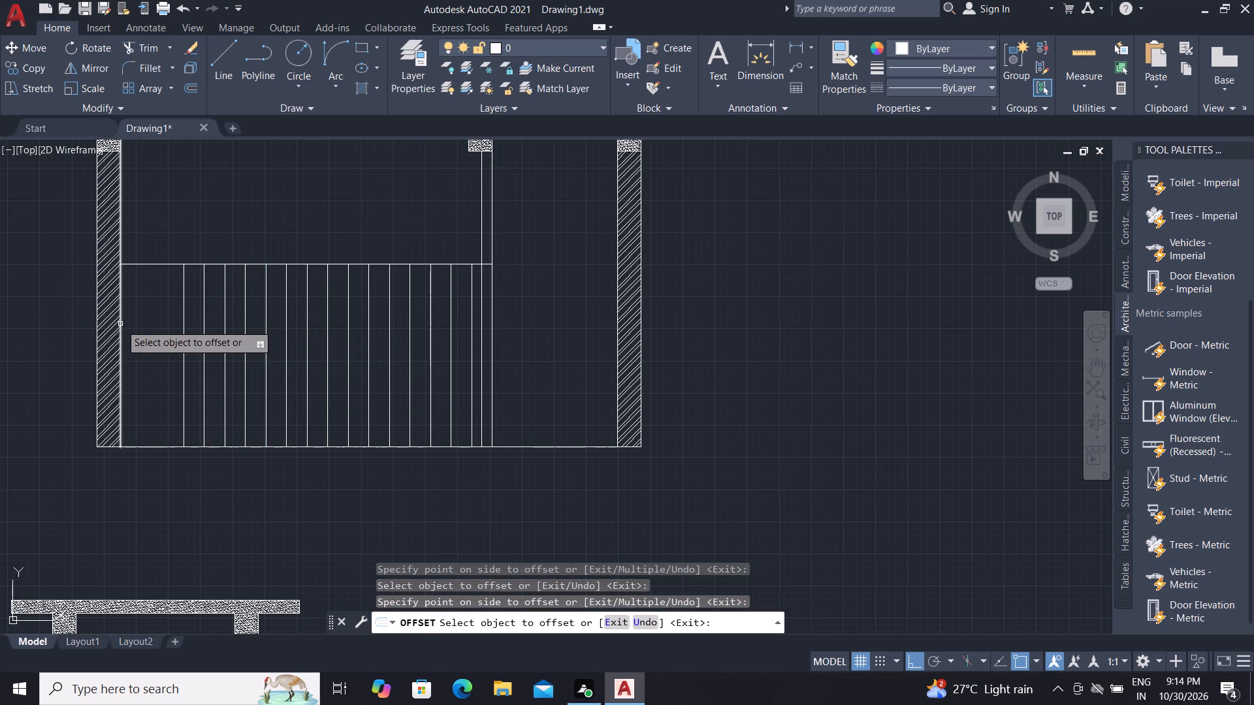
Offset the left wall's inner face 200 rightward twice, the second copy from the first.
left_click(120, 324)
left_click(167, 328)
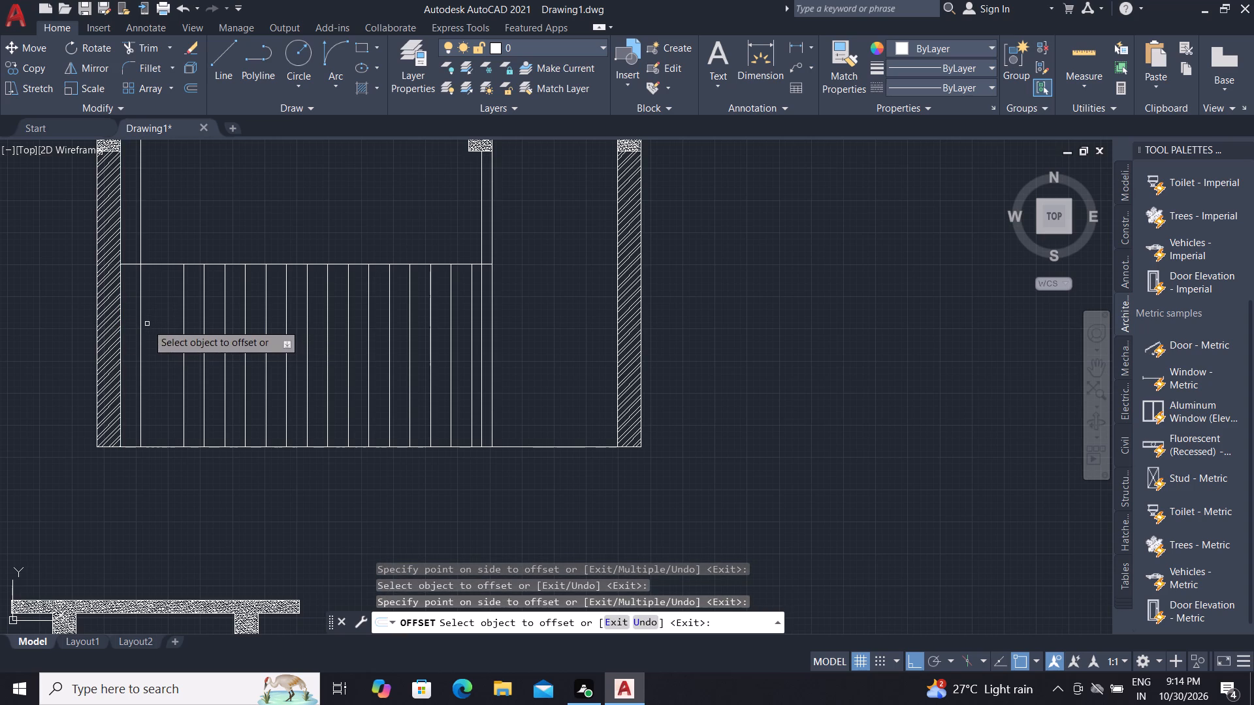
left_click(141, 321)
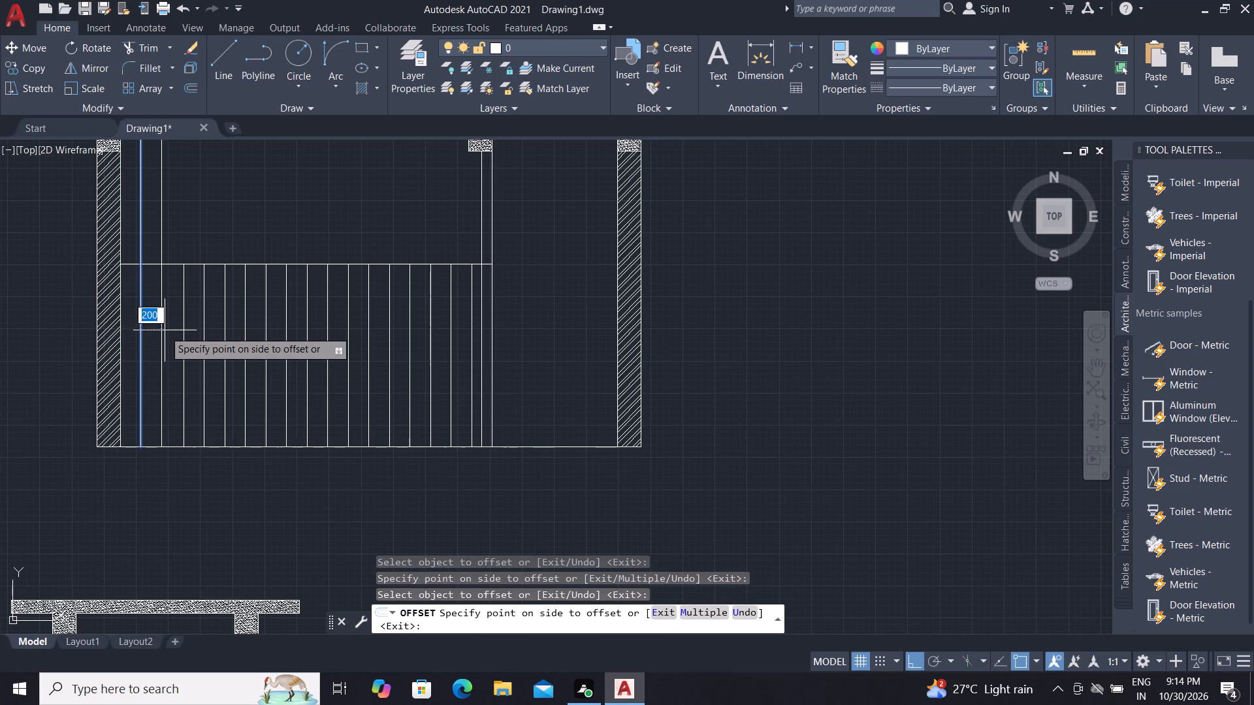
left_click(174, 334)
key("Escape")
key("Escape")
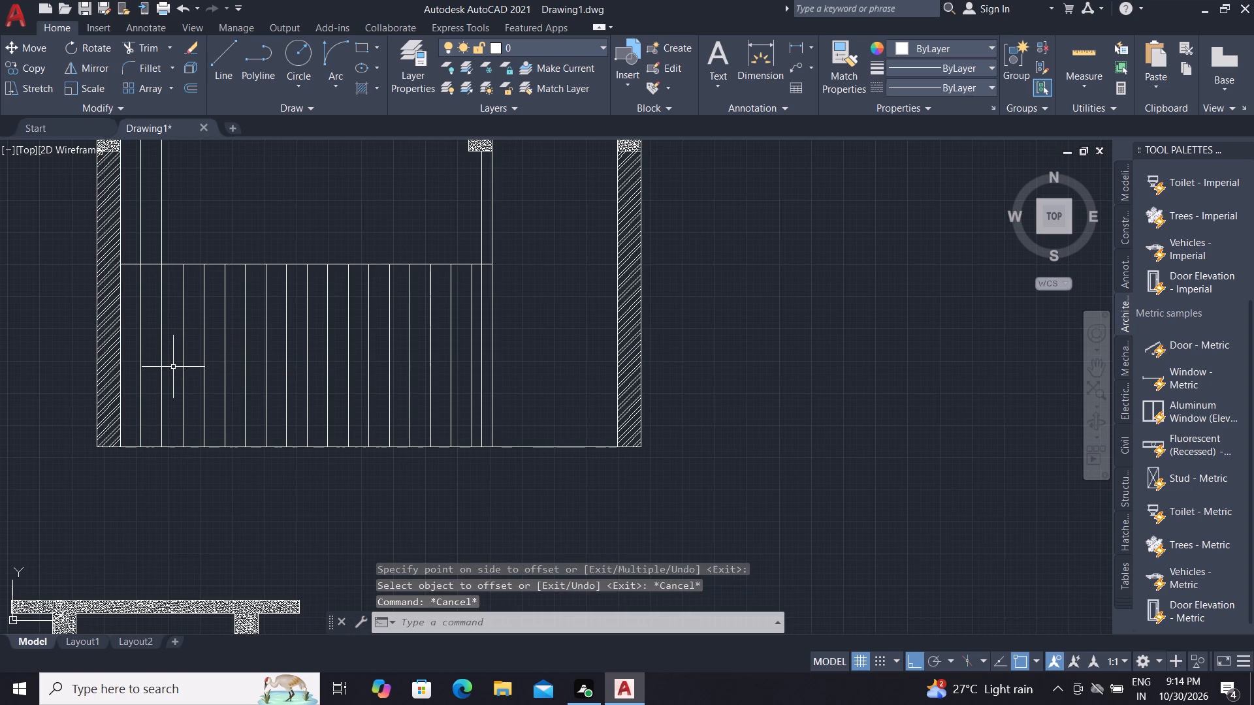
Trim the two vertical lines beside the left wall above the horizontal top line of the tiling.
type("TR")
key("space")
scroll(173, 364, "down", 2)
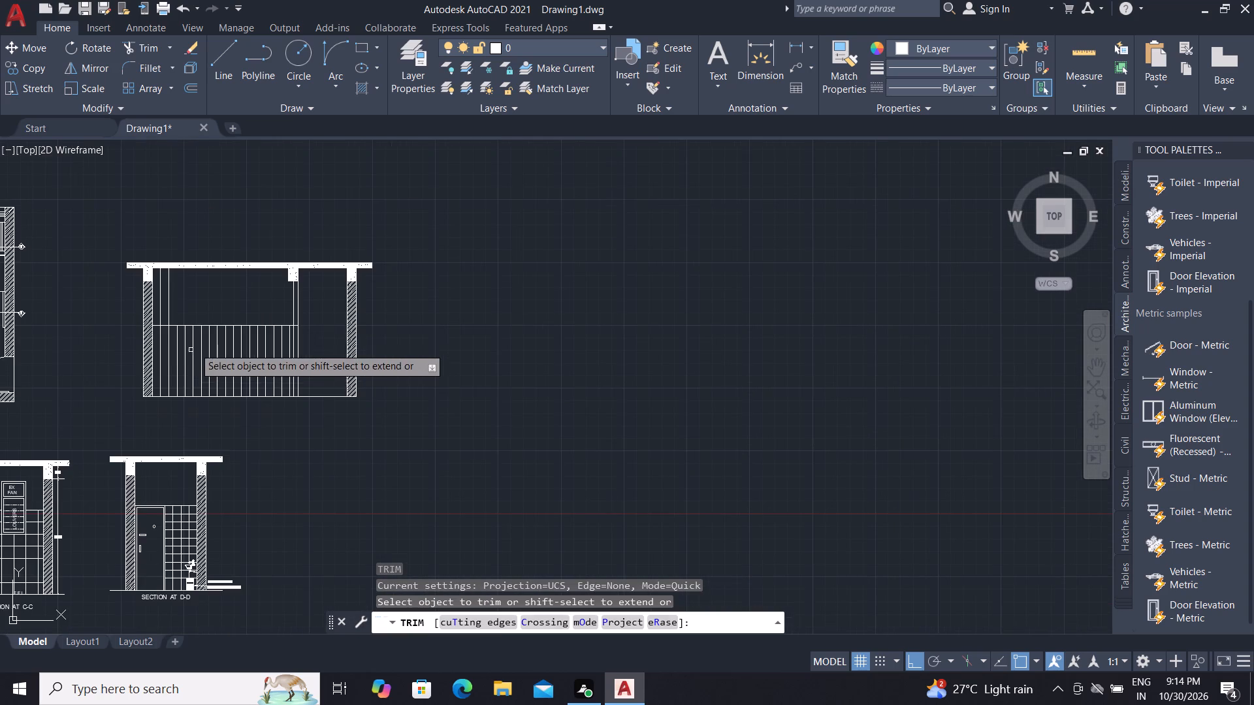
left_click(175, 293)
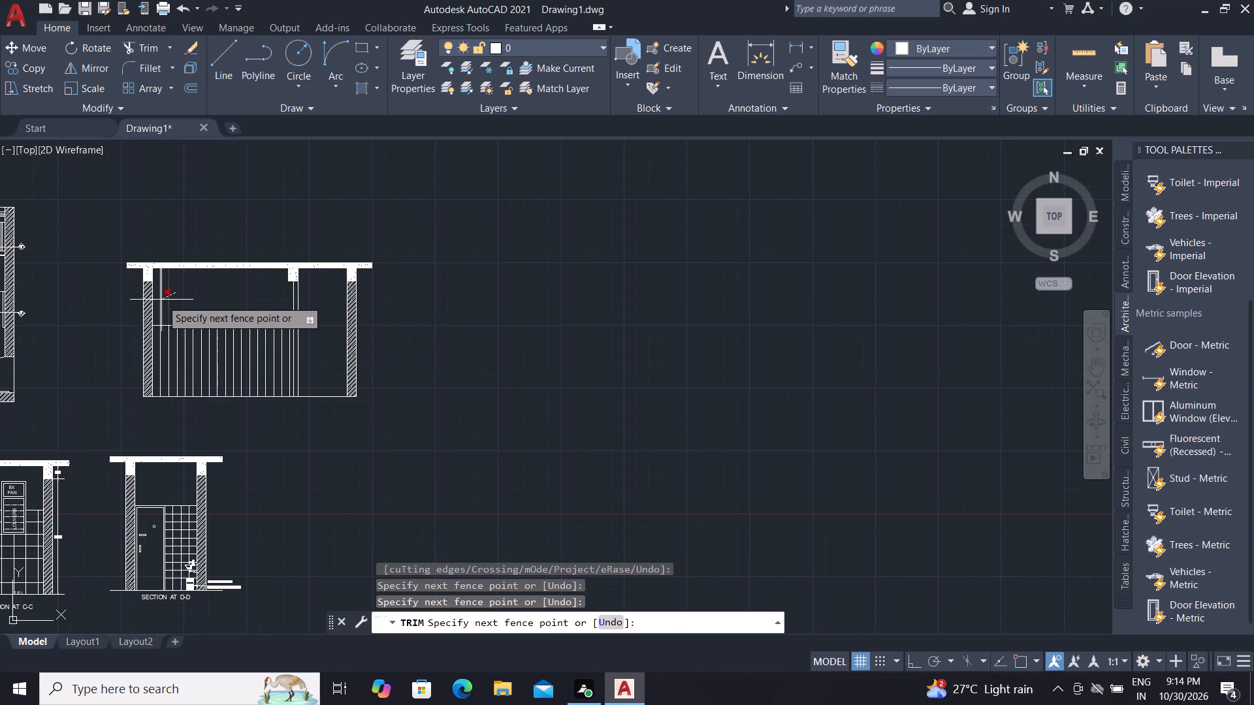
left_click(159, 302)
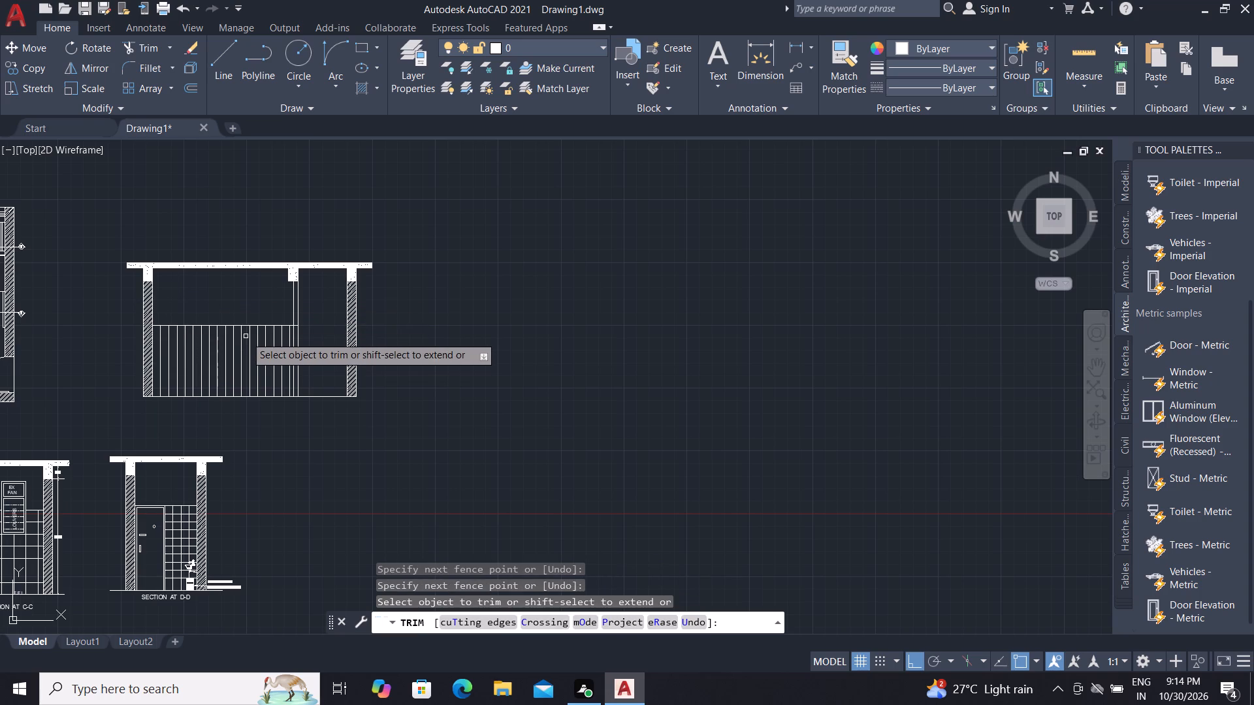
key("Escape")
key("Escape")
key("Escape")
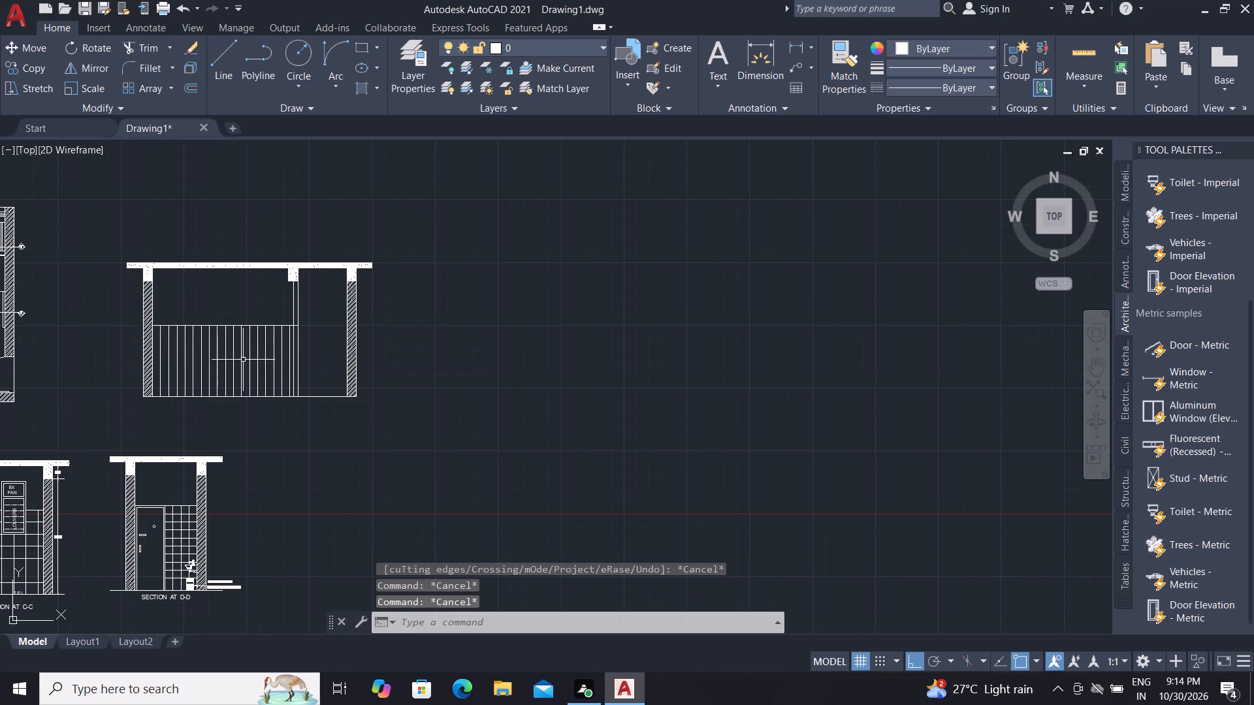
Offset the section's bottom floor line 200 upward across the tile lines.
scroll(221, 351, "up", 1)
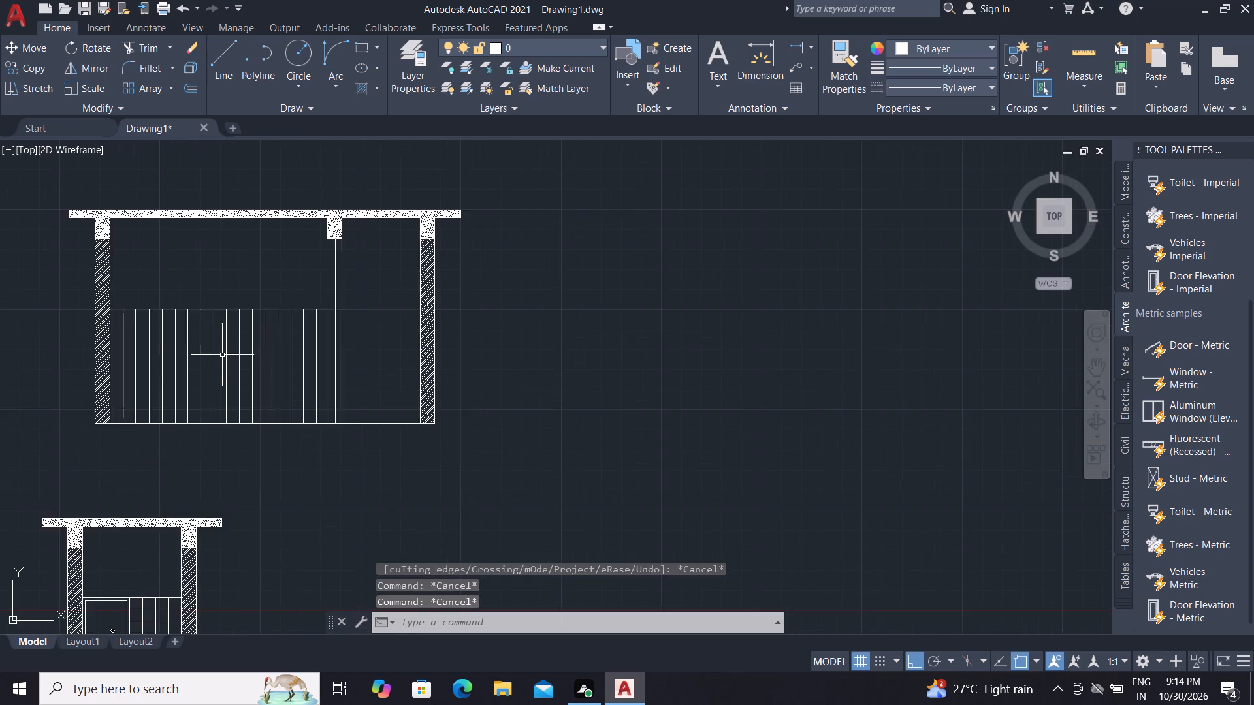
scroll(222, 356, "up", 1)
key("Escape")
key("Escape")
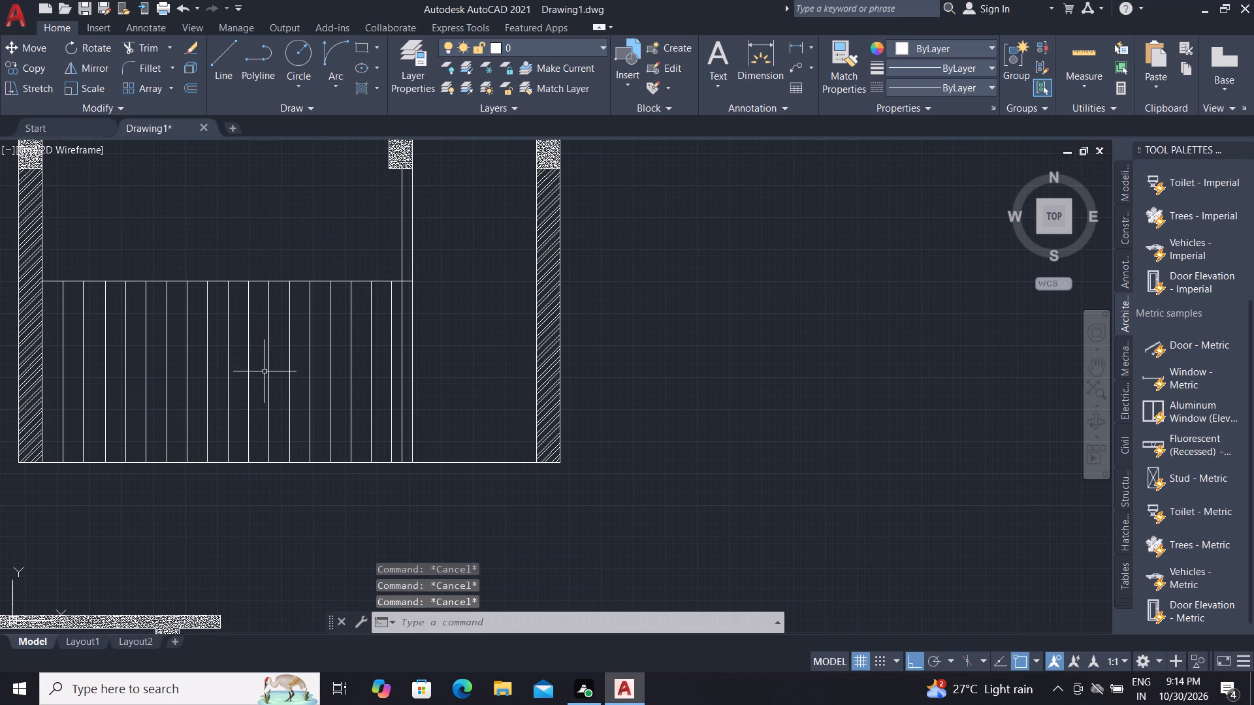
type("O")
key("space")
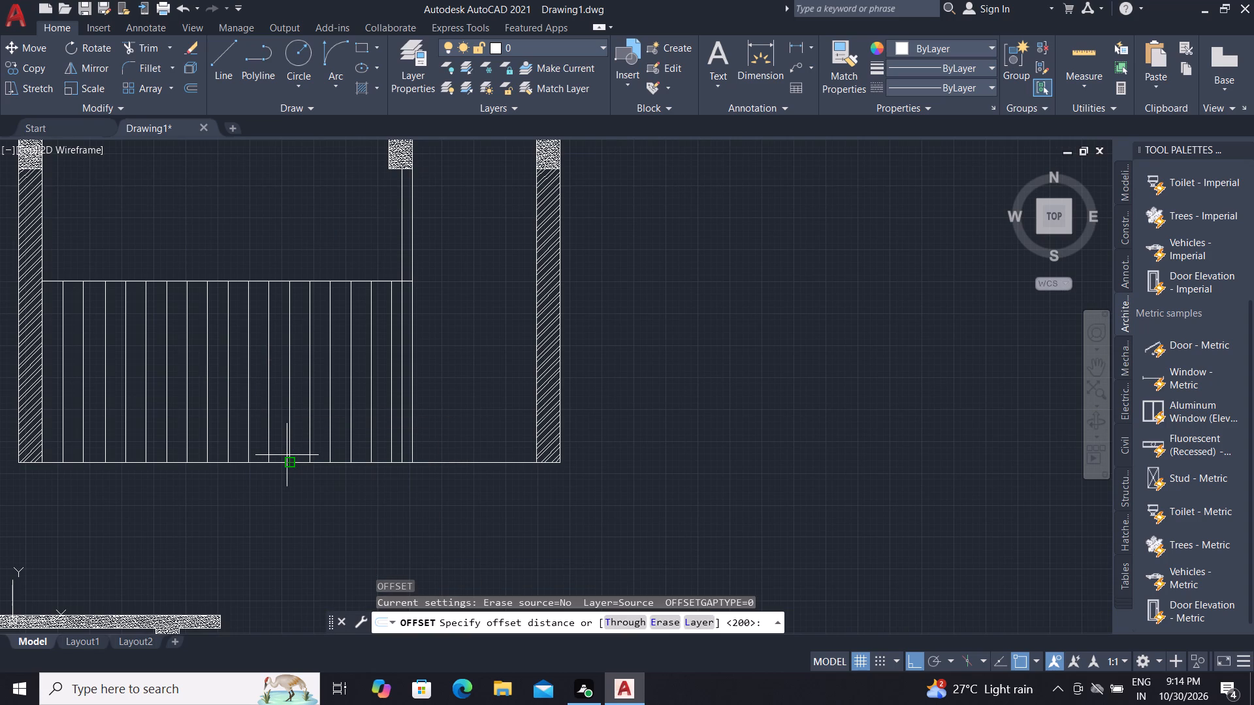
key("space")
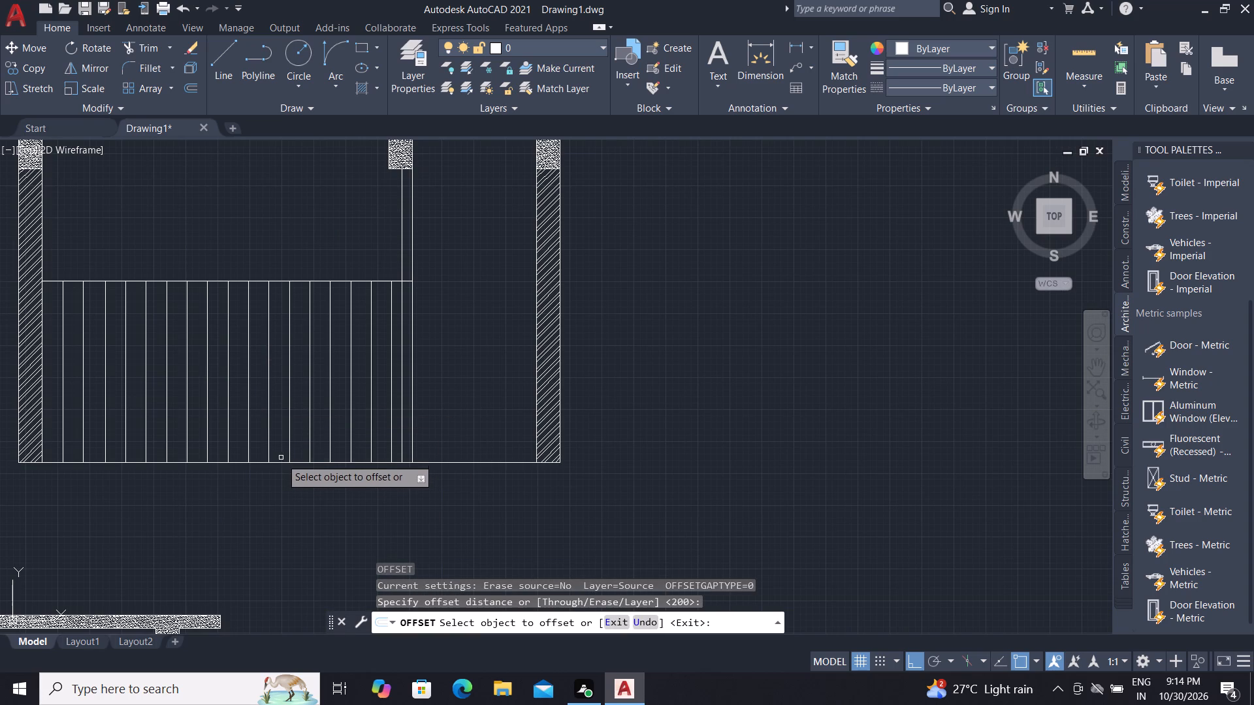
left_click(281, 462)
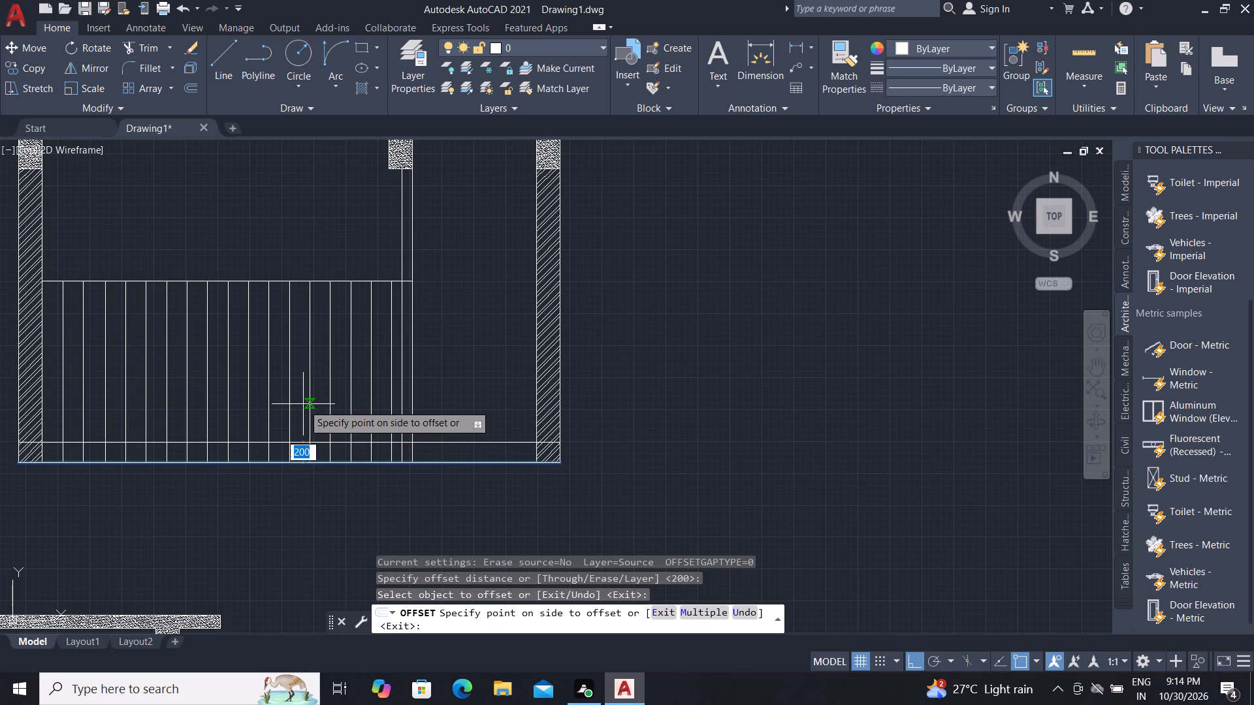
left_click(306, 404)
key("Escape")
key("Escape")
key("Escape")
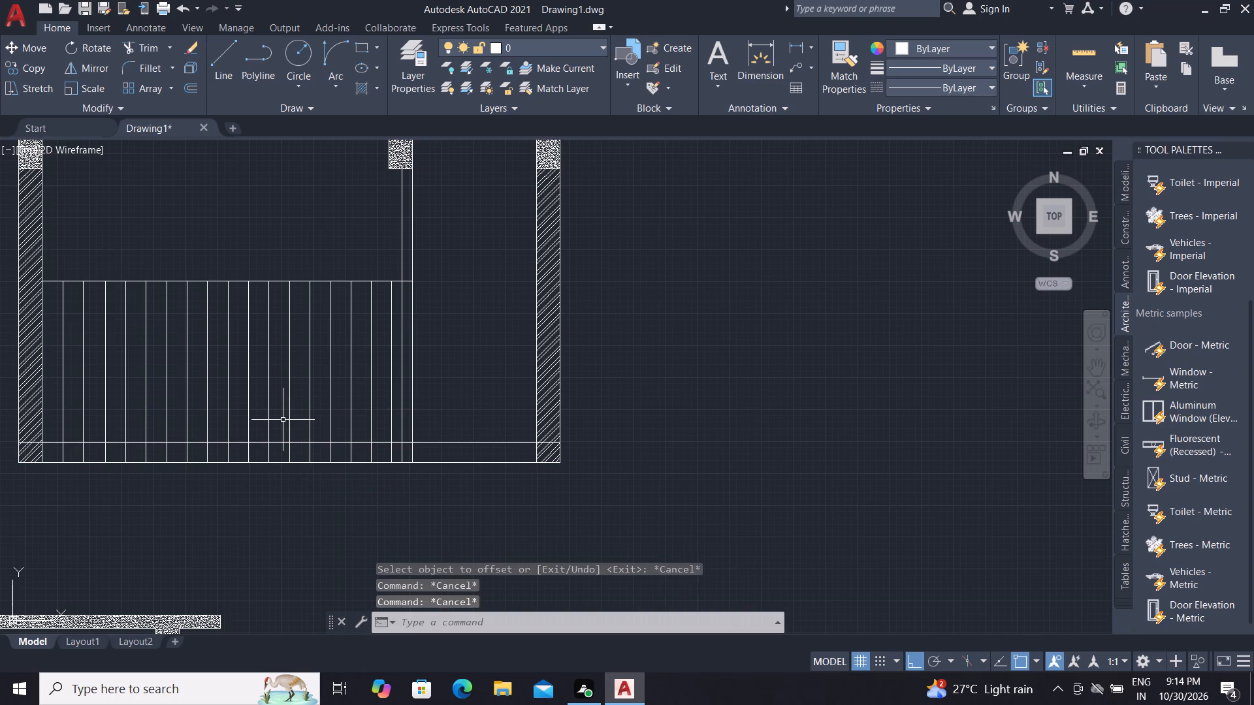
Trim the new horizontal line inside the partition and across the bay between the partition and the right wall.
type("TR")
key("space")
scroll(399, 439, "up", 3)
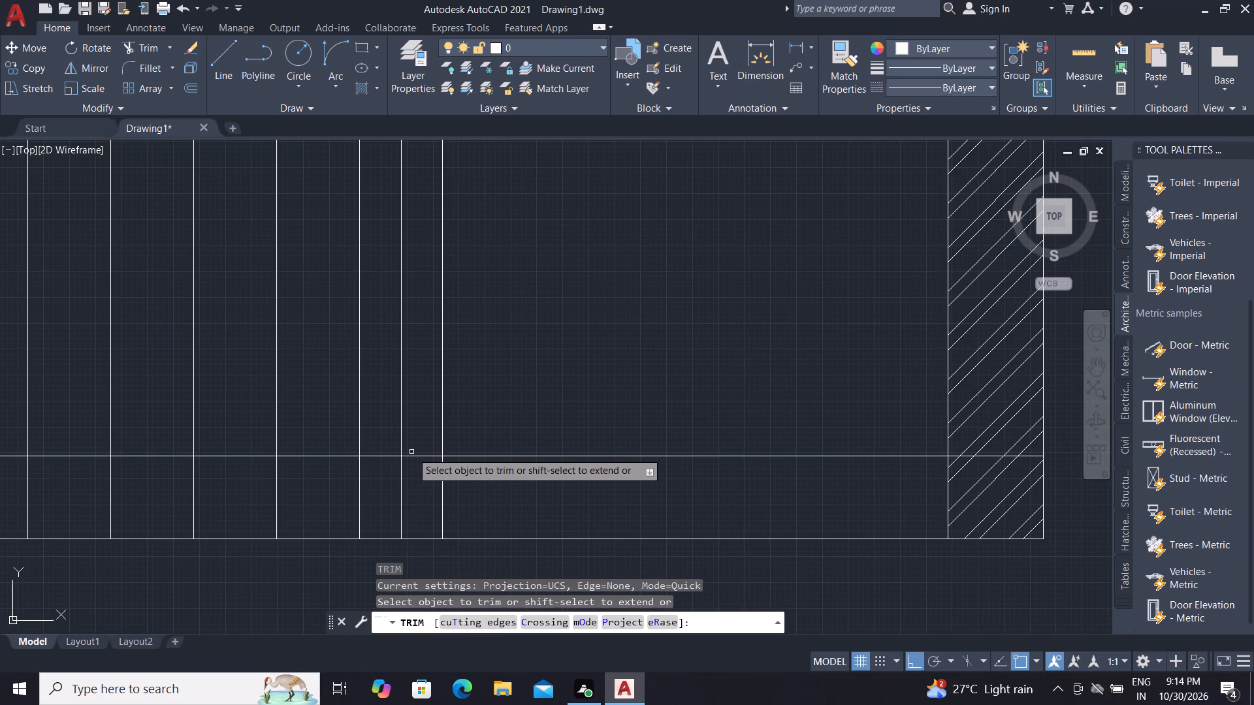
left_click(415, 456)
scroll(416, 451, "down", 2)
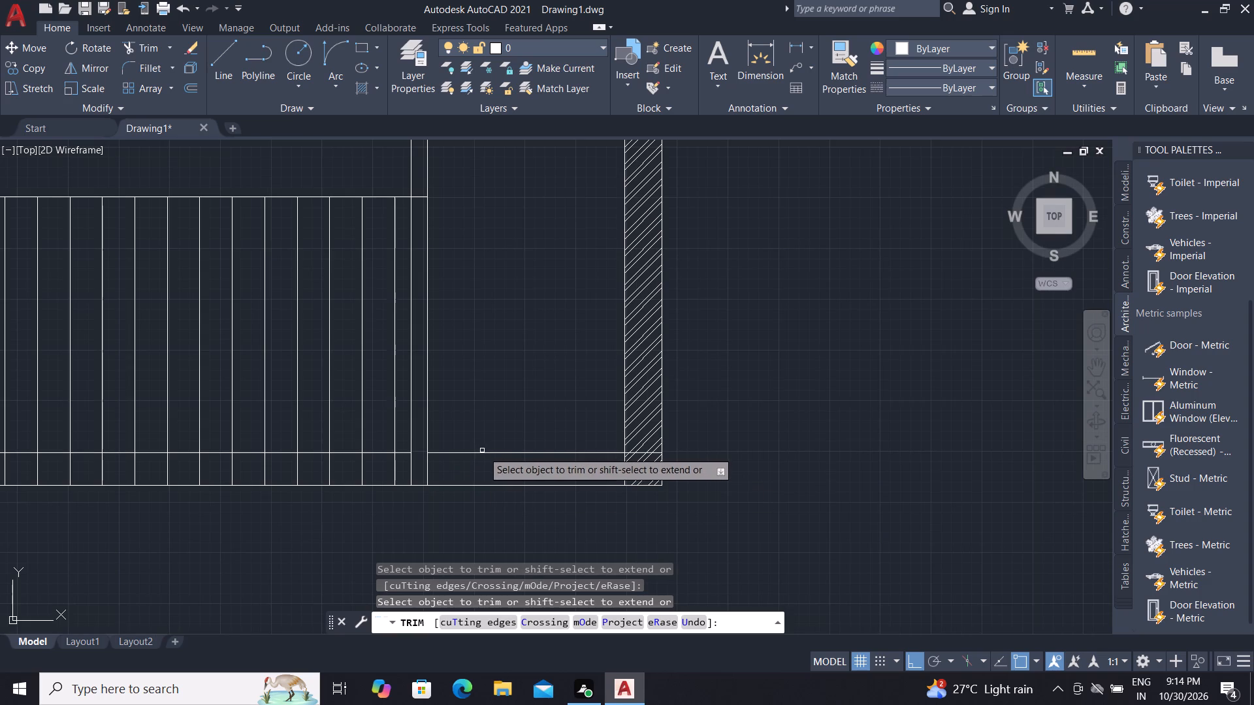
left_click(483, 452)
scroll(657, 467, "up", 2)
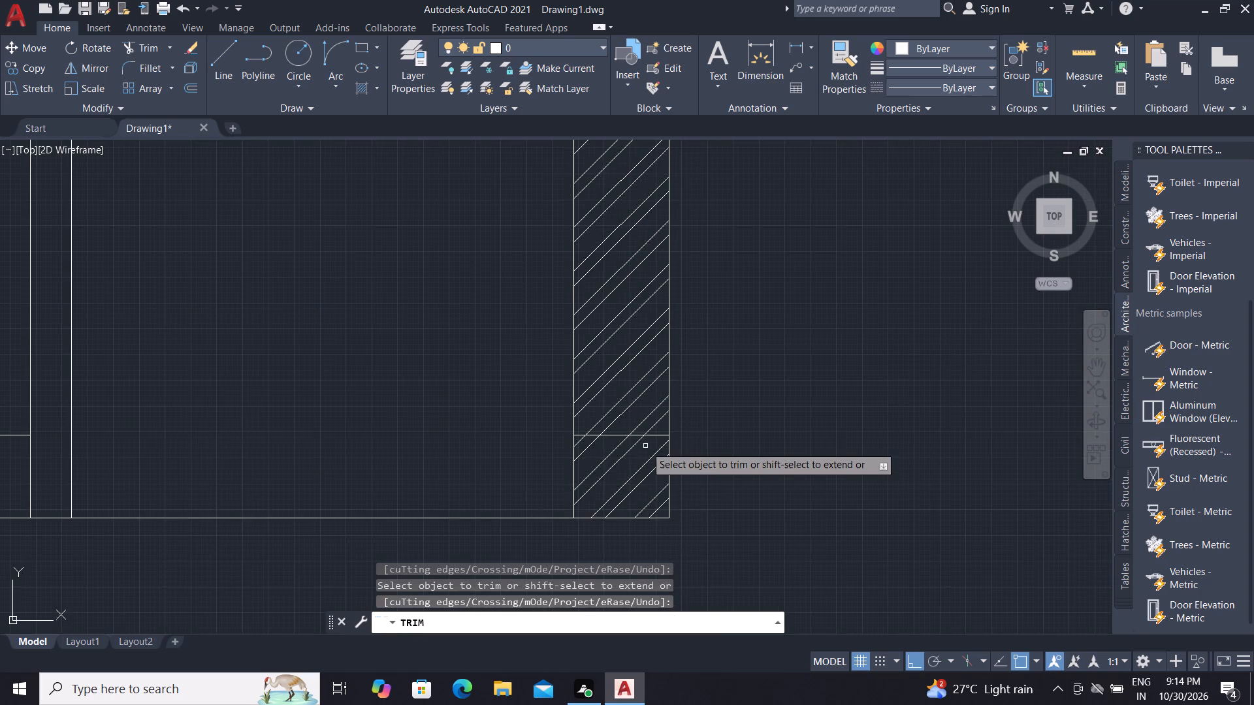
key("Escape")
Erase the leftover piece of the horizontal line inside the right wall's hatch.
left_click(645, 436)
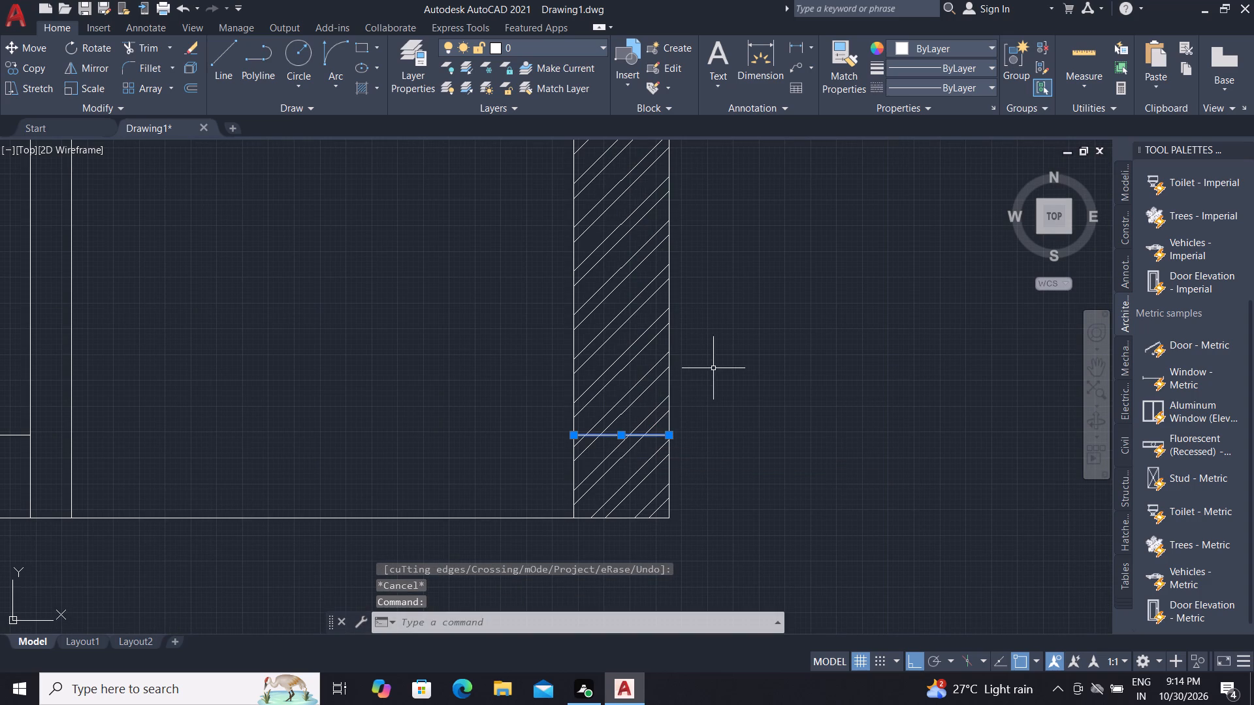
key("Delete")
scroll(618, 435, "down", 3)
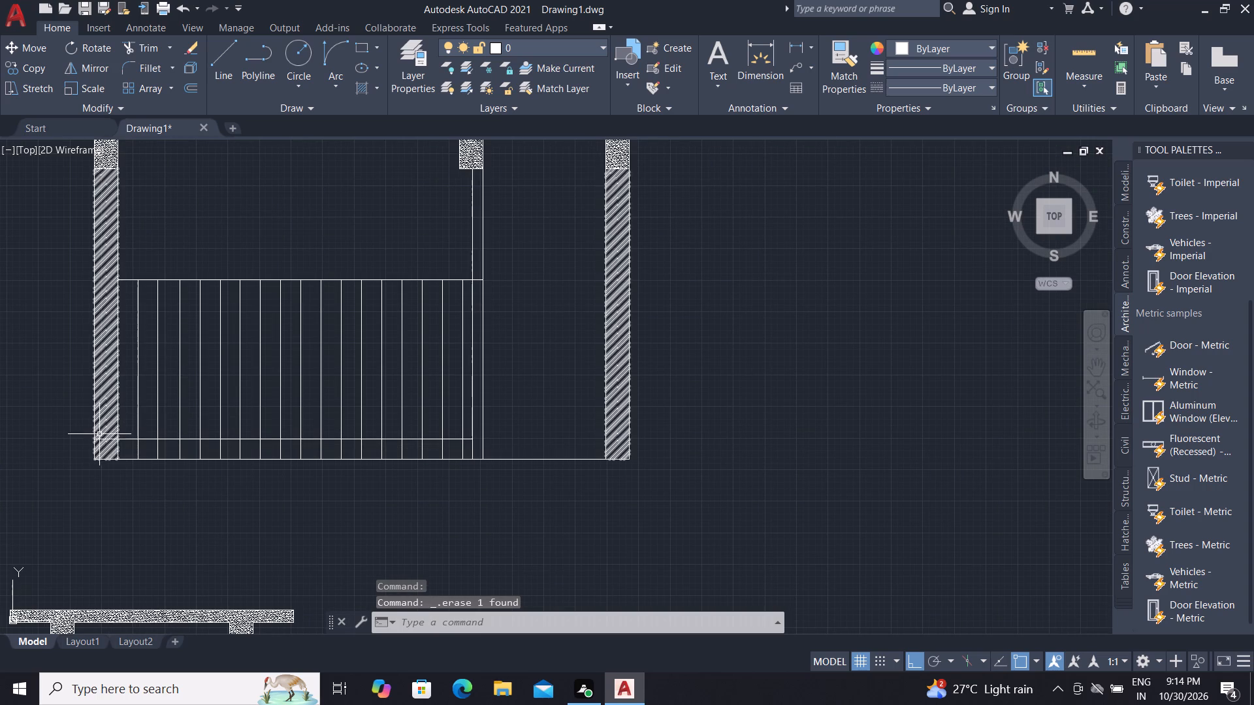
Trim the lowest horizontal tile line beside the left wall and erase its leftover piece inside the wall hatch.
type("TR")
key("space")
scroll(111, 430, "up", 2)
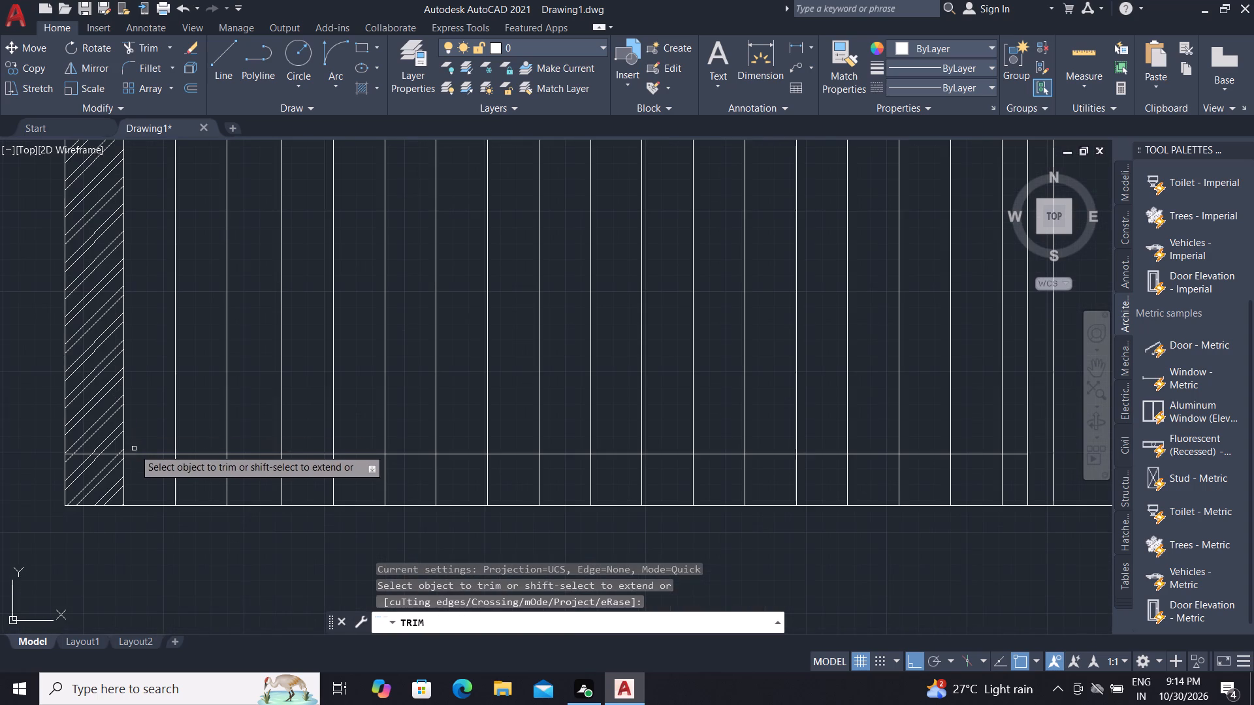
left_click(141, 454)
key("Escape")
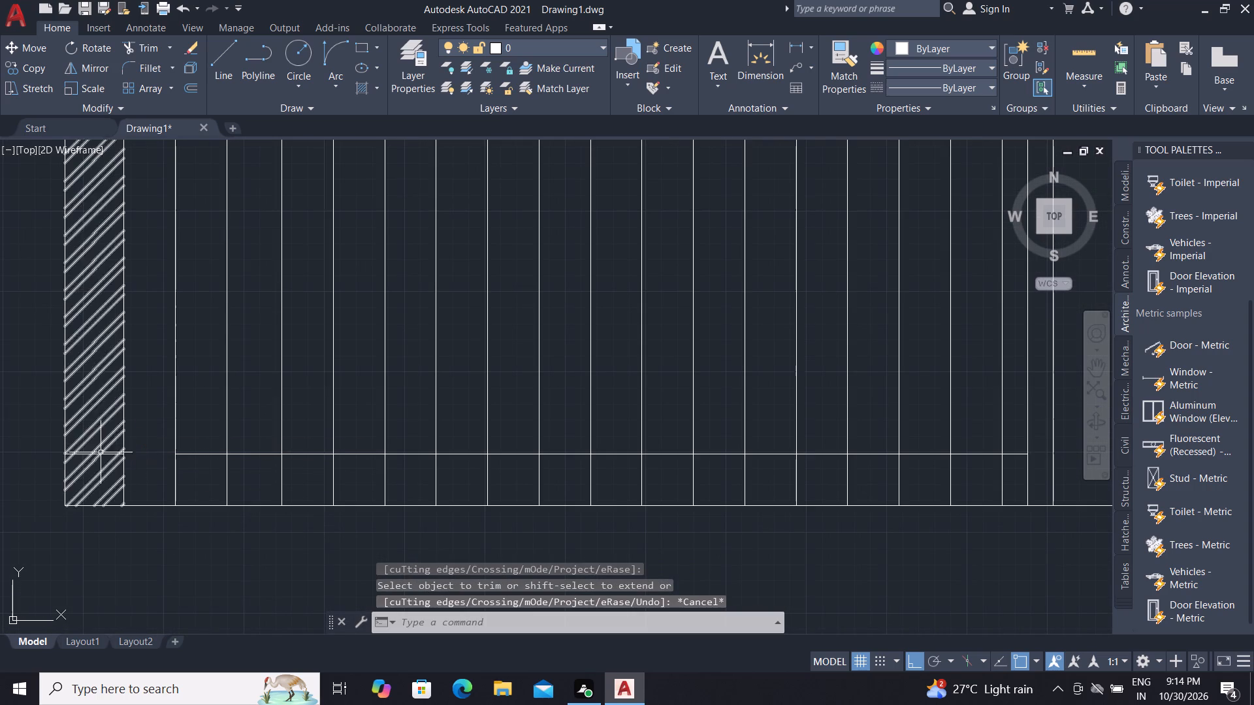
left_click(101, 454)
key("Delete")
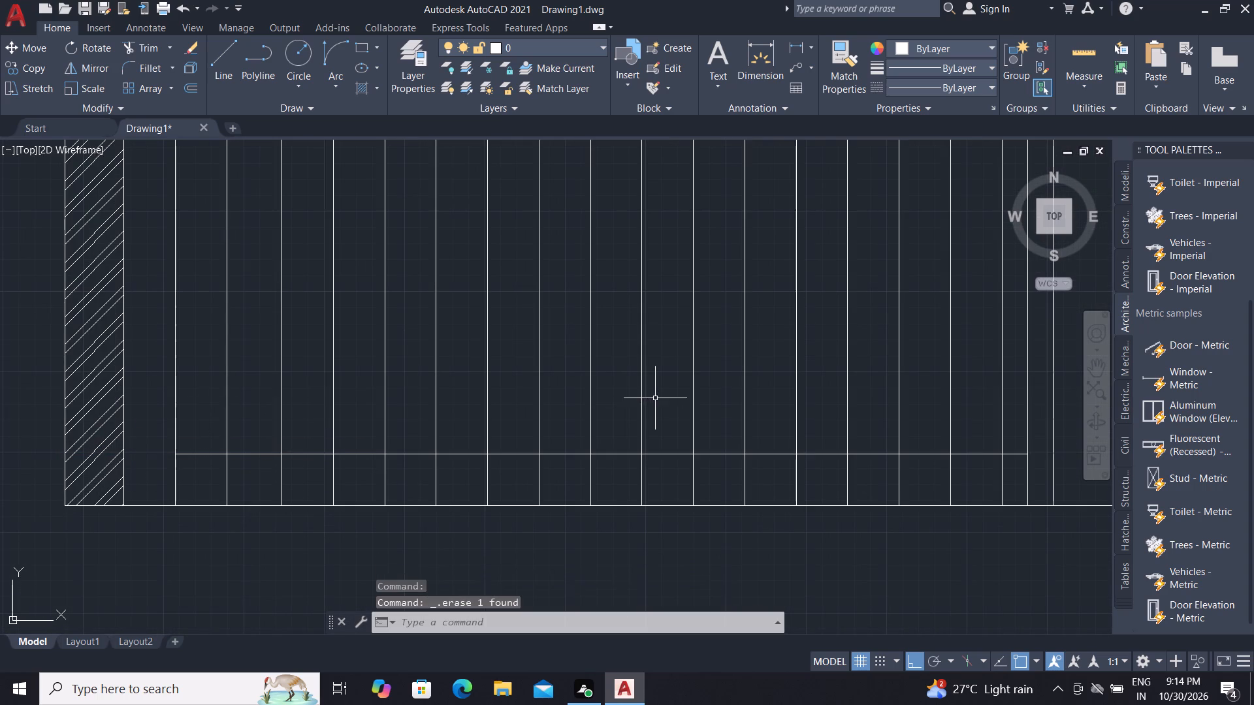
Extend the lowest horizontal tile line to the inner face of the left wall.
key("e")
key("x")
key("space")
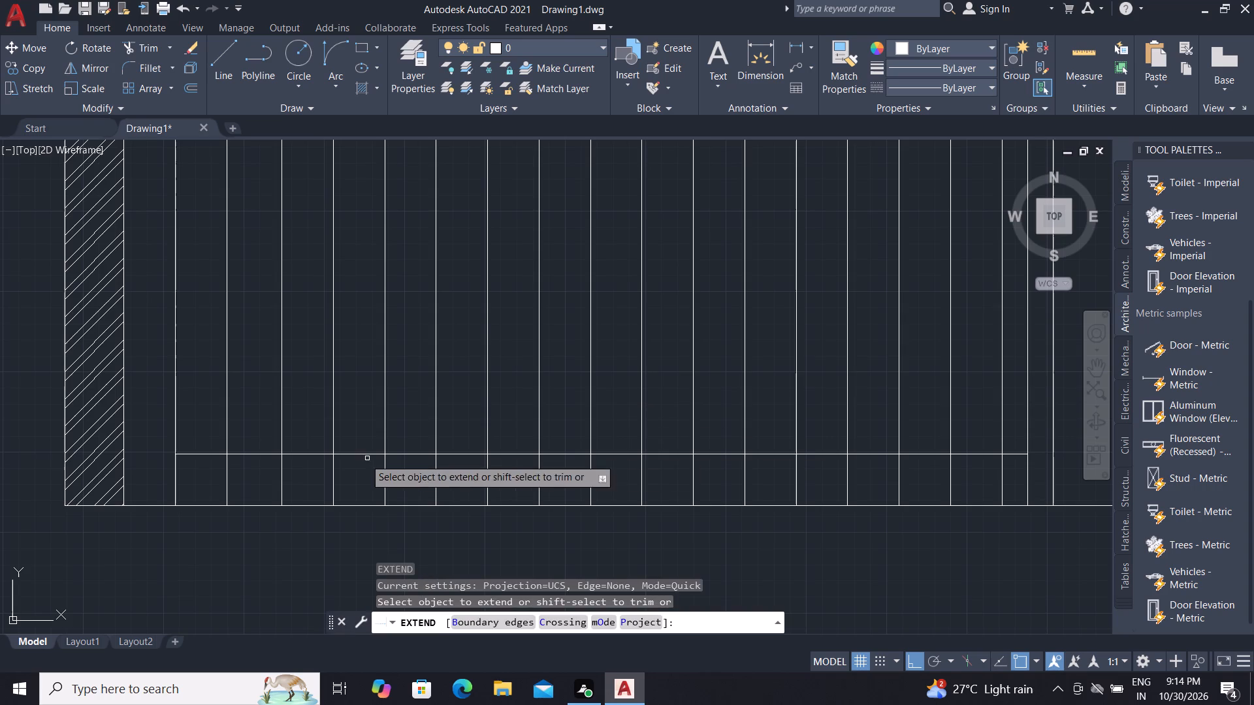
left_click(222, 456)
key("Escape")
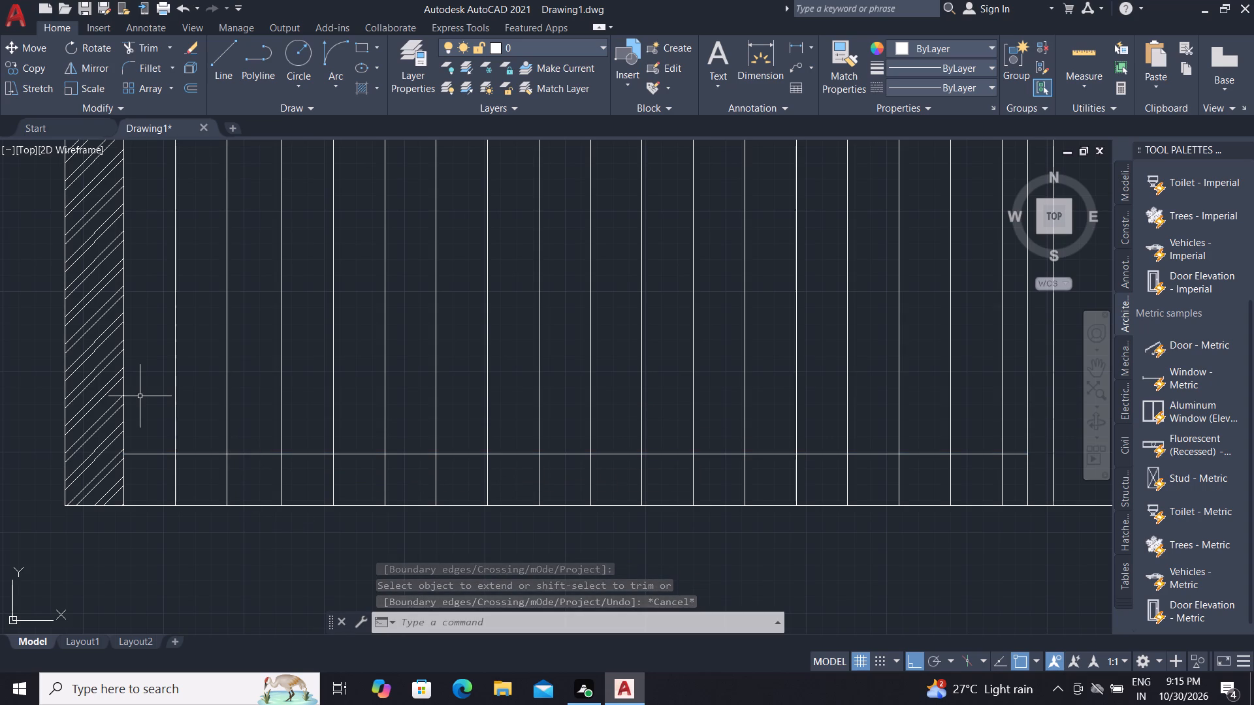
Offset the lowest horizontal tile line 200 upward six times in succession to form the tile courses.
type("O")
key("space")
key("space")
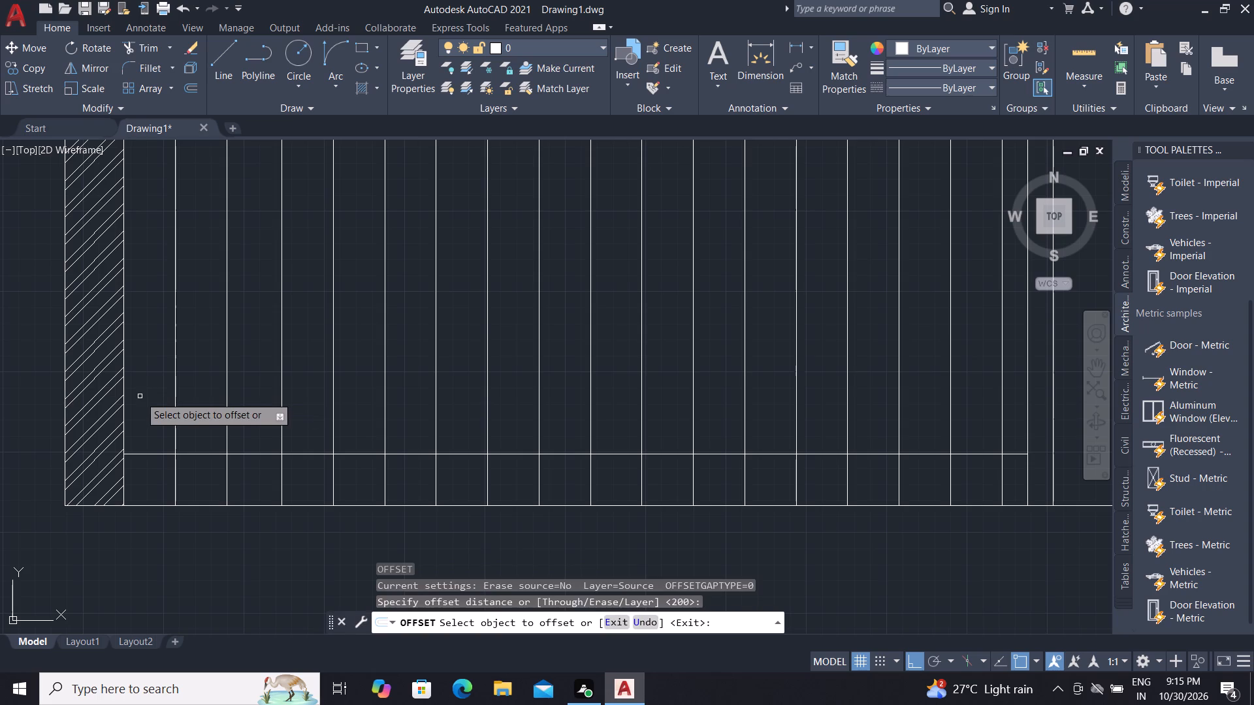
scroll(140, 396, "down", 1)
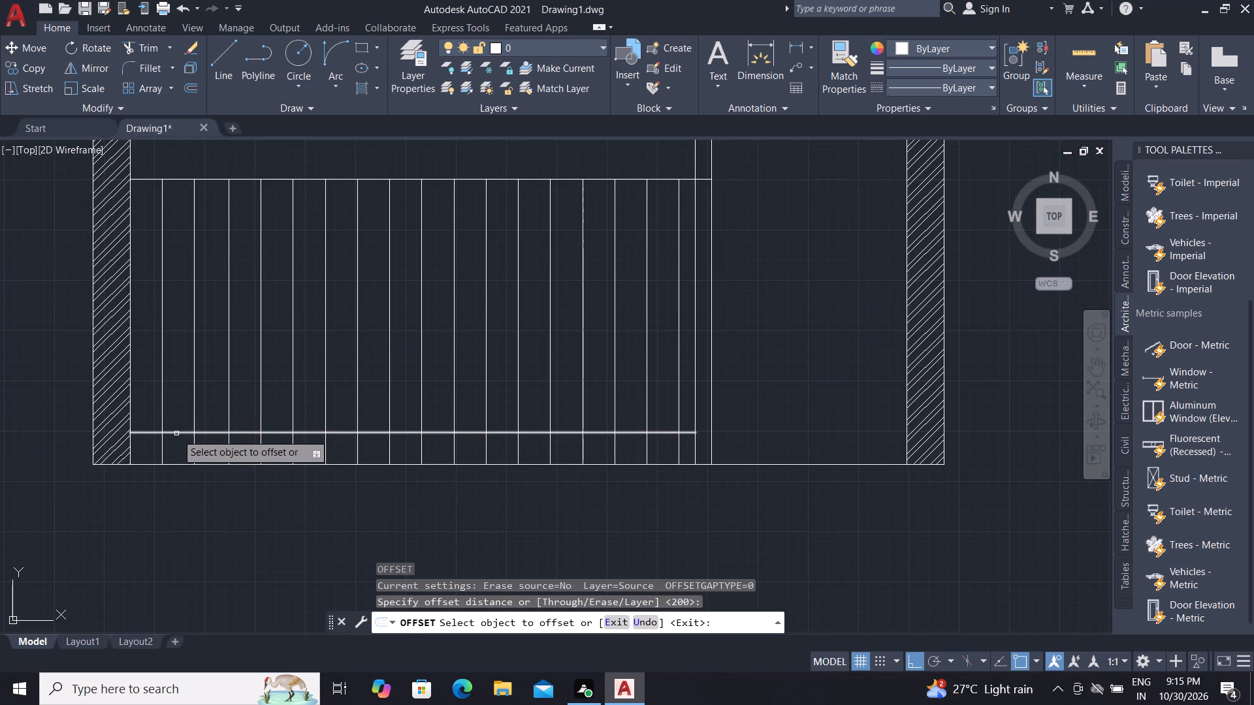
left_click(176, 433)
left_click(193, 381)
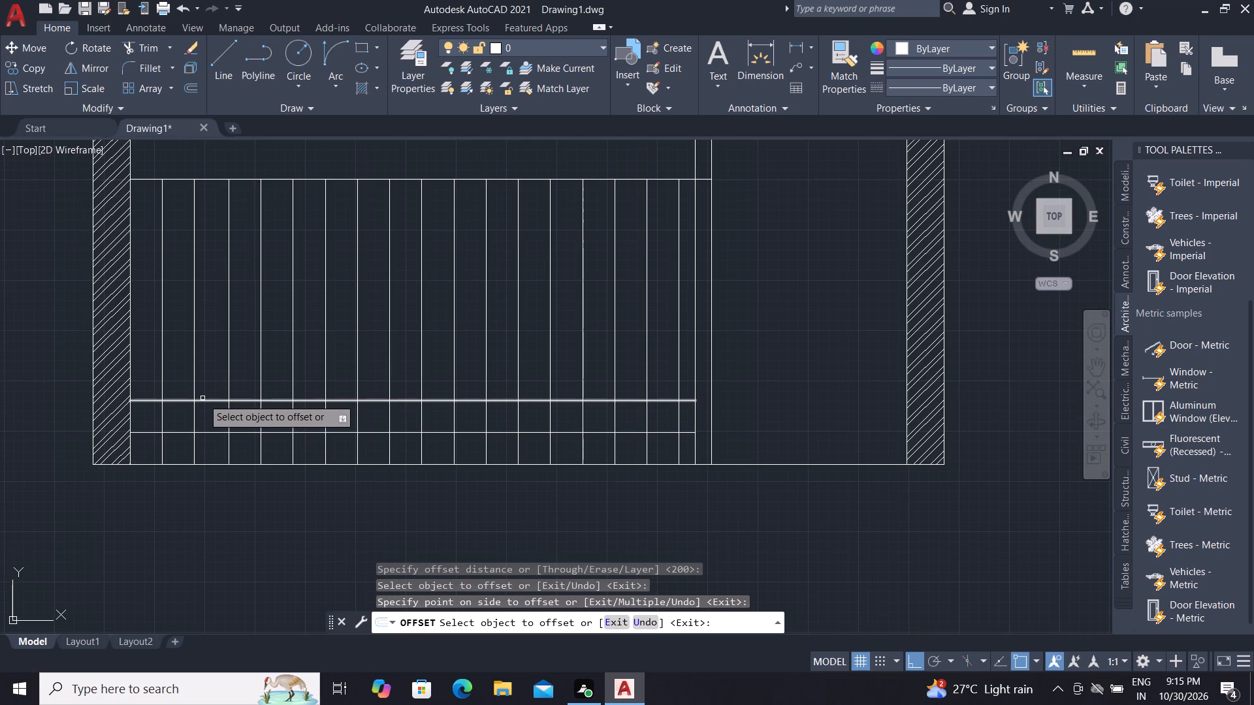
left_click(207, 402)
left_click(223, 362)
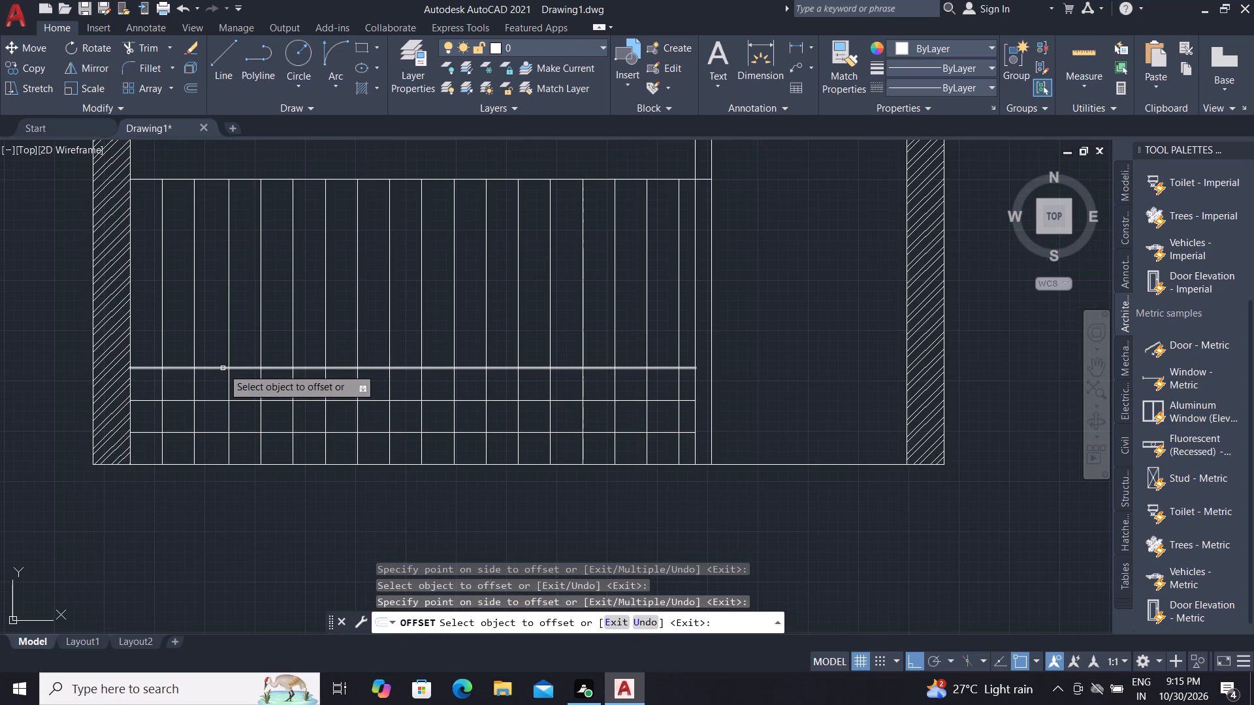
left_click(223, 368)
left_click(221, 321)
left_click(211, 337)
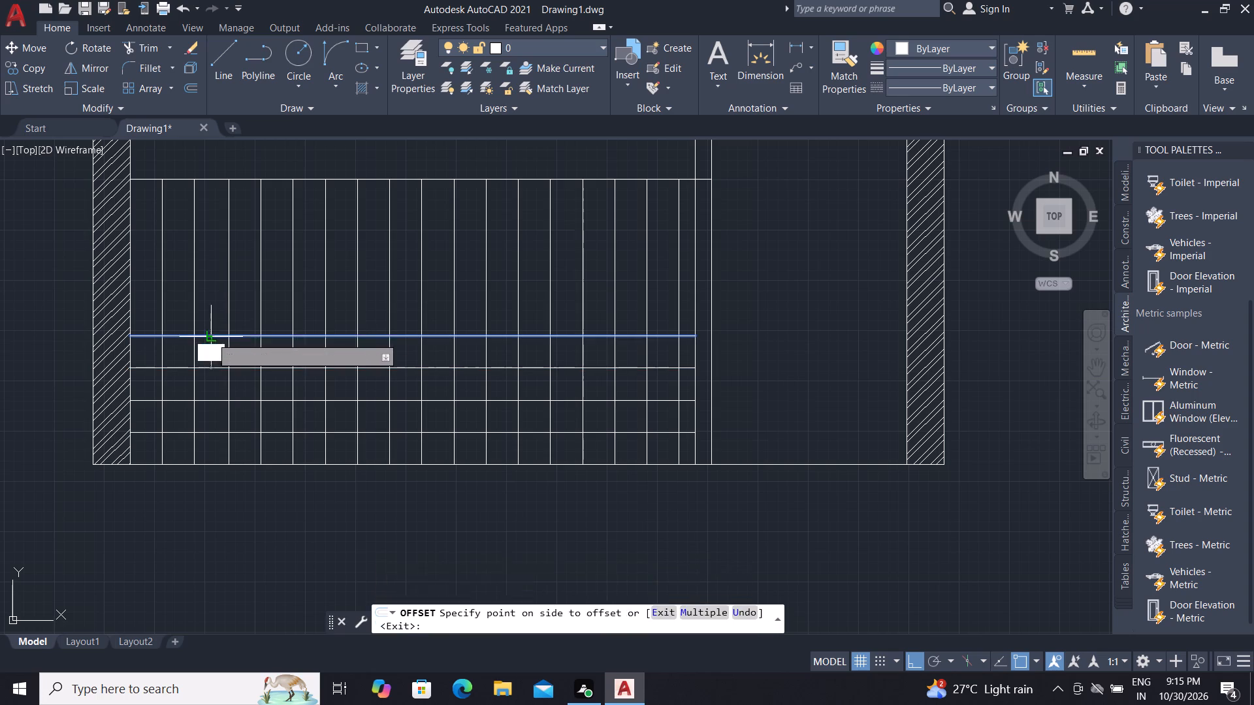
left_click(212, 294)
left_click(216, 303)
left_click(229, 257)
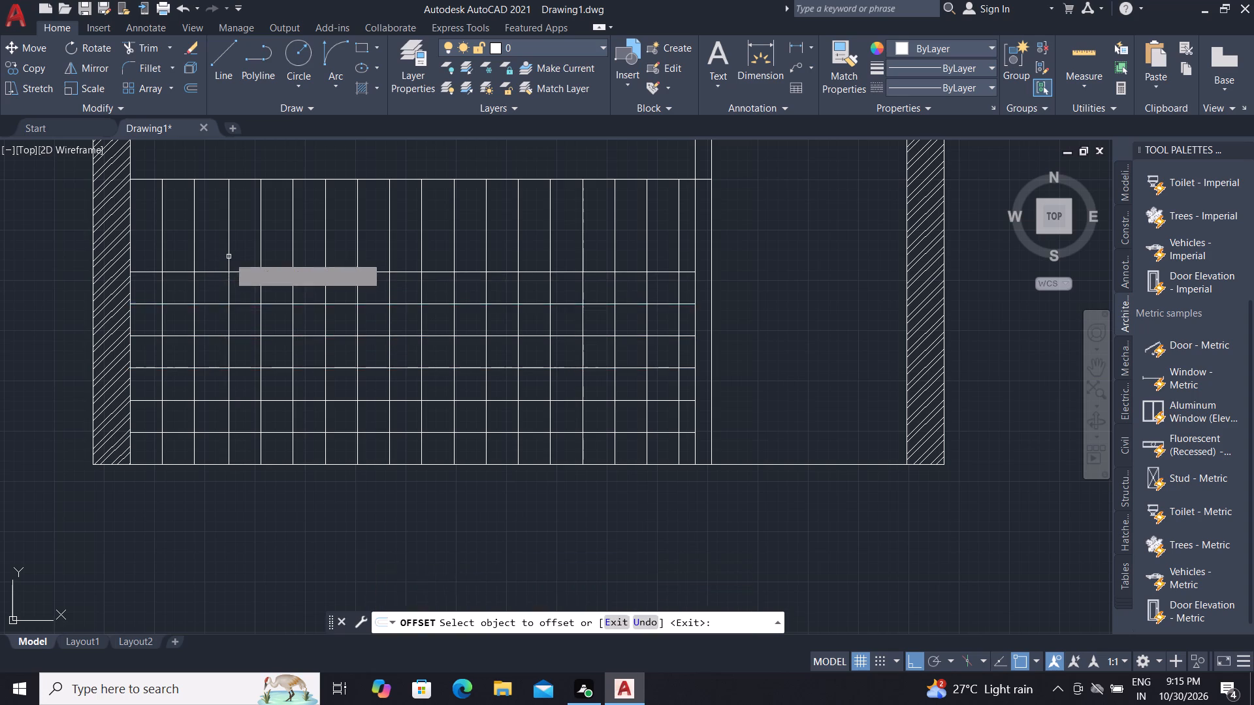
scroll(219, 270, "down", 1)
left_click(217, 270)
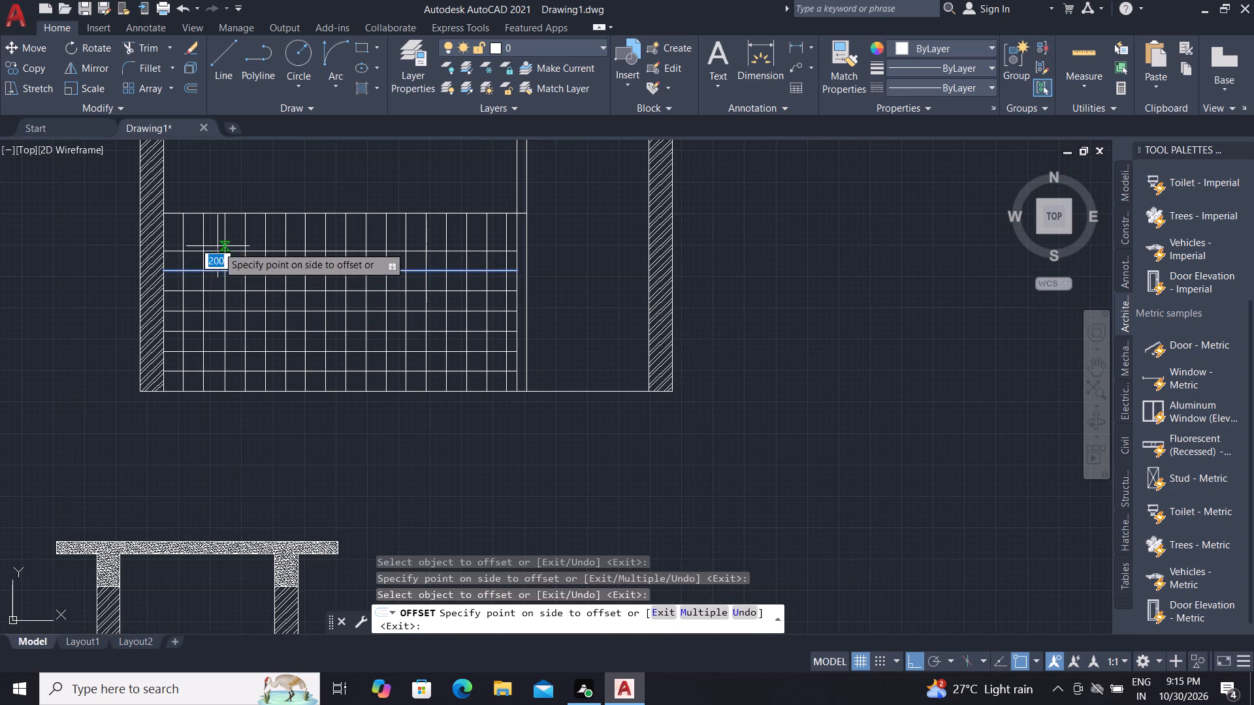
left_click(216, 227)
Offset the tiling's top horizontal line 200 downward to form the uppermost course.
left_click(221, 213)
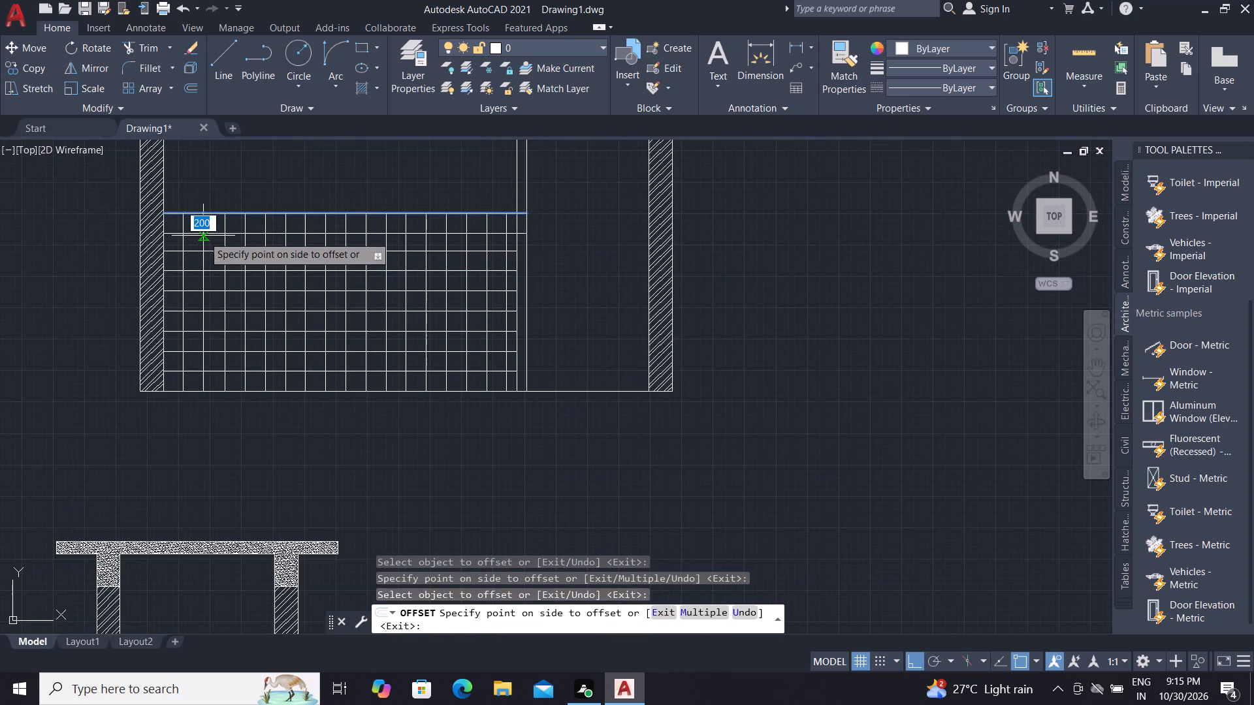
left_click(203, 236)
key("Escape")
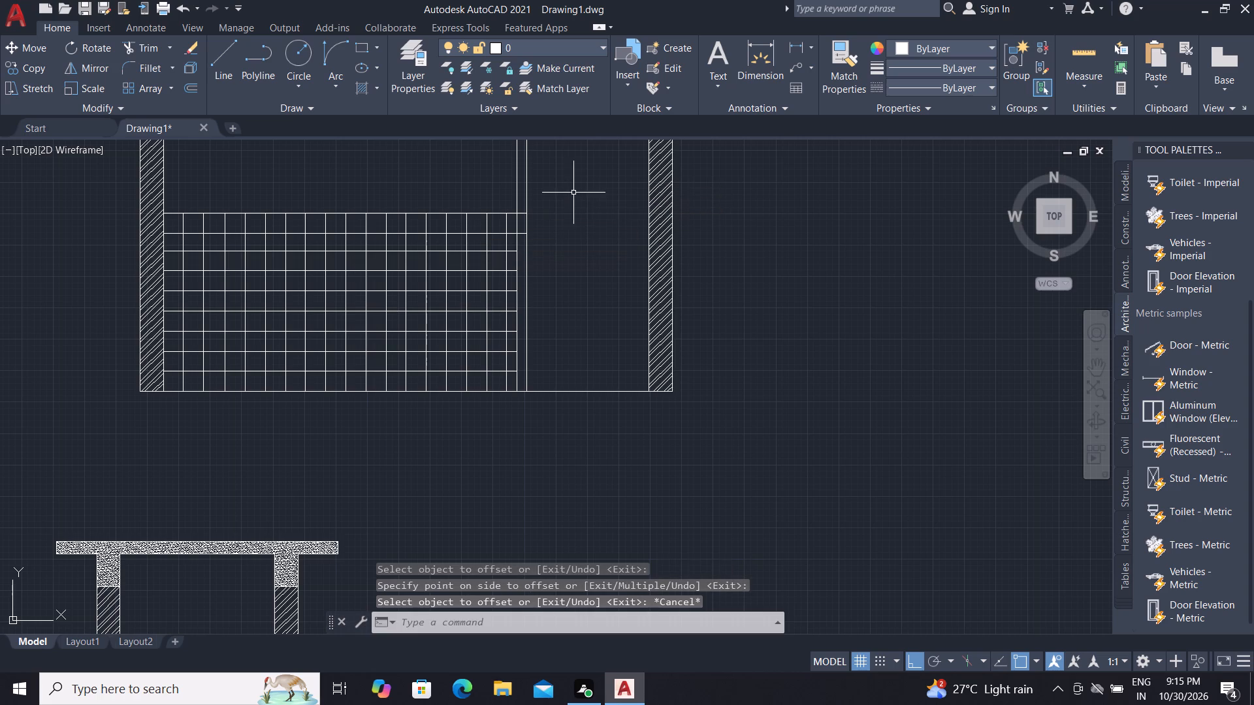
Trim the end of the uppermost course line that runs inside the partition.
key("t")
key("r")
key("space")
scroll(535, 204, "up", 2)
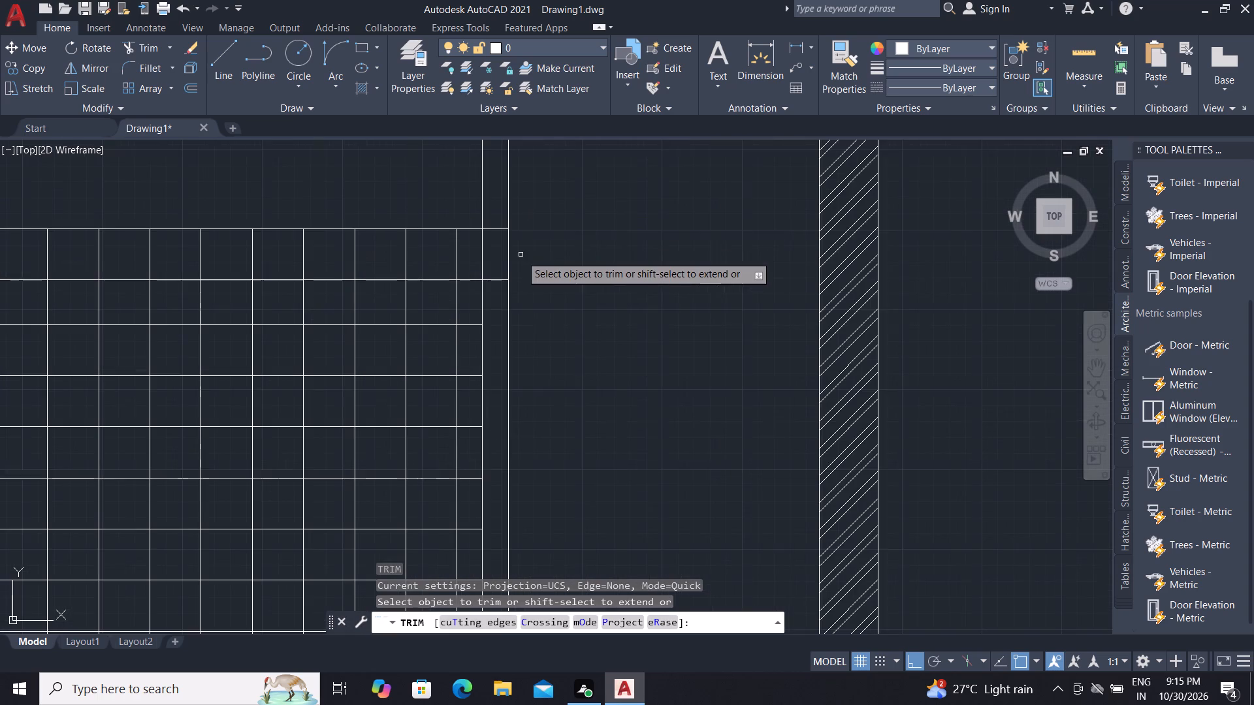
left_click(493, 261)
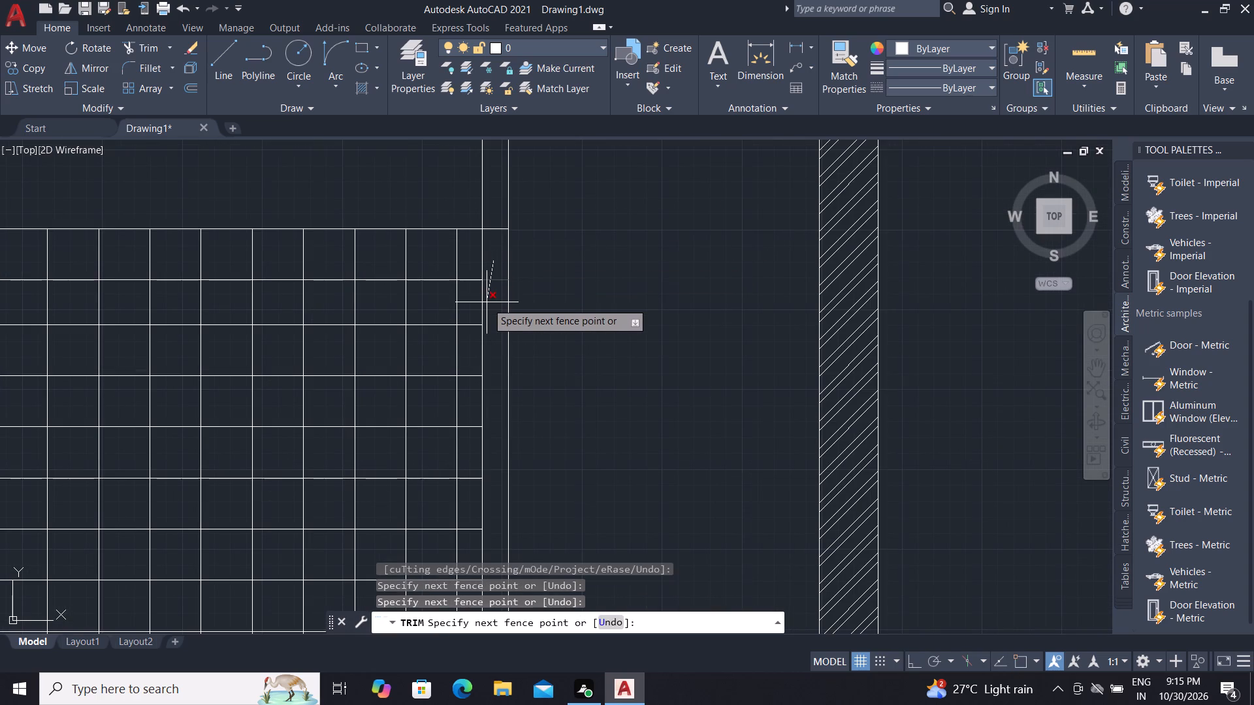
left_click(489, 302)
key("Escape")
key("Escape")
key("Escape")
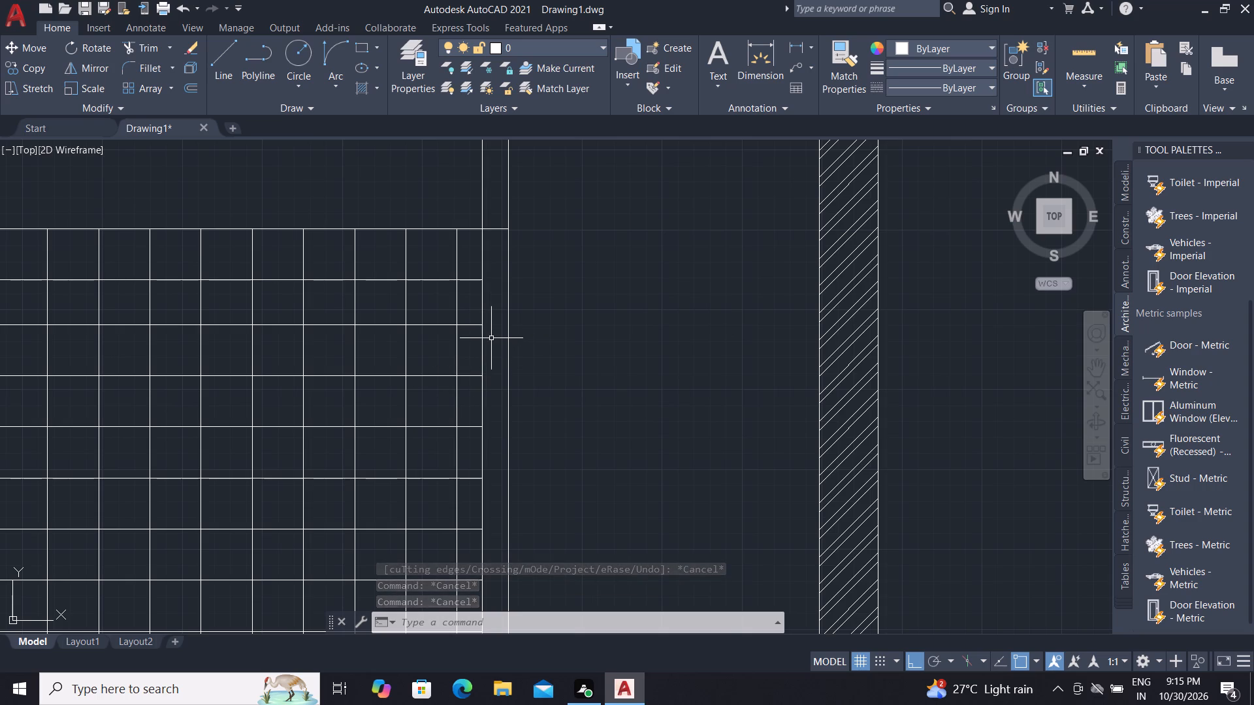
Draw a long thin horizontal rectangle about 70 high above the tiling, left of the partition.
scroll(402, 377, "down", 3)
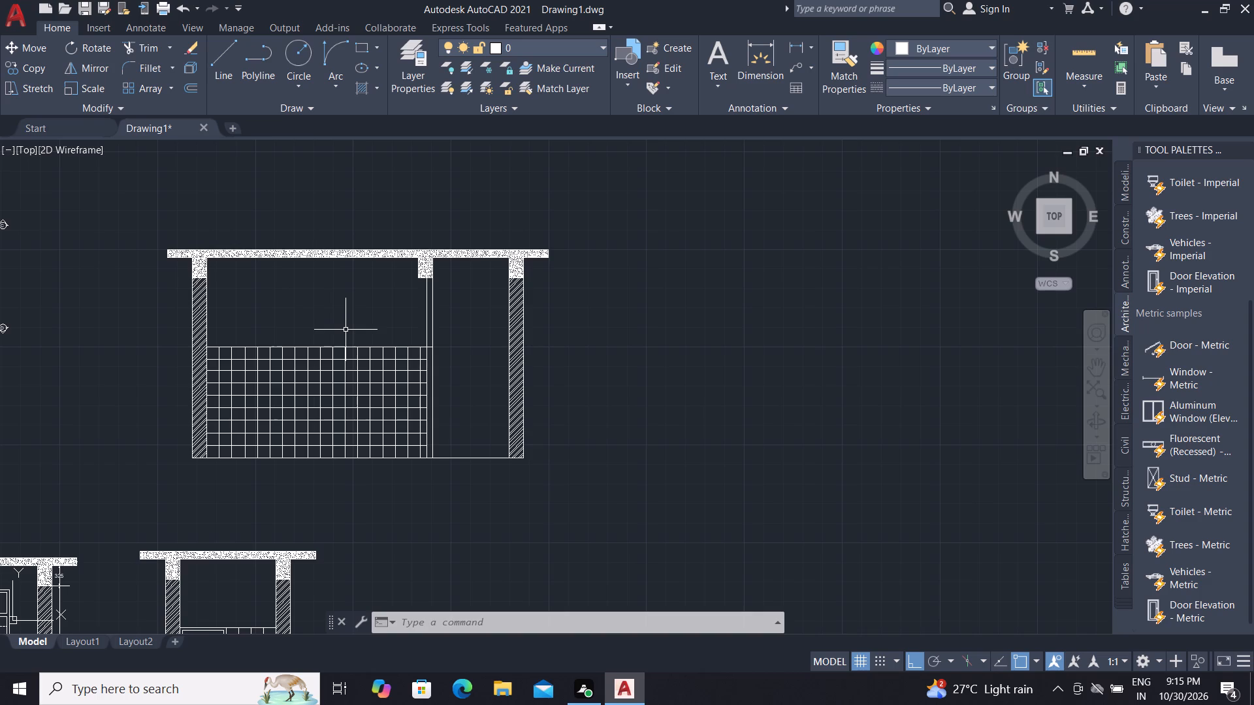
scroll(342, 338, "up", 2)
type("REC")
key("space")
left_click(214, 296)
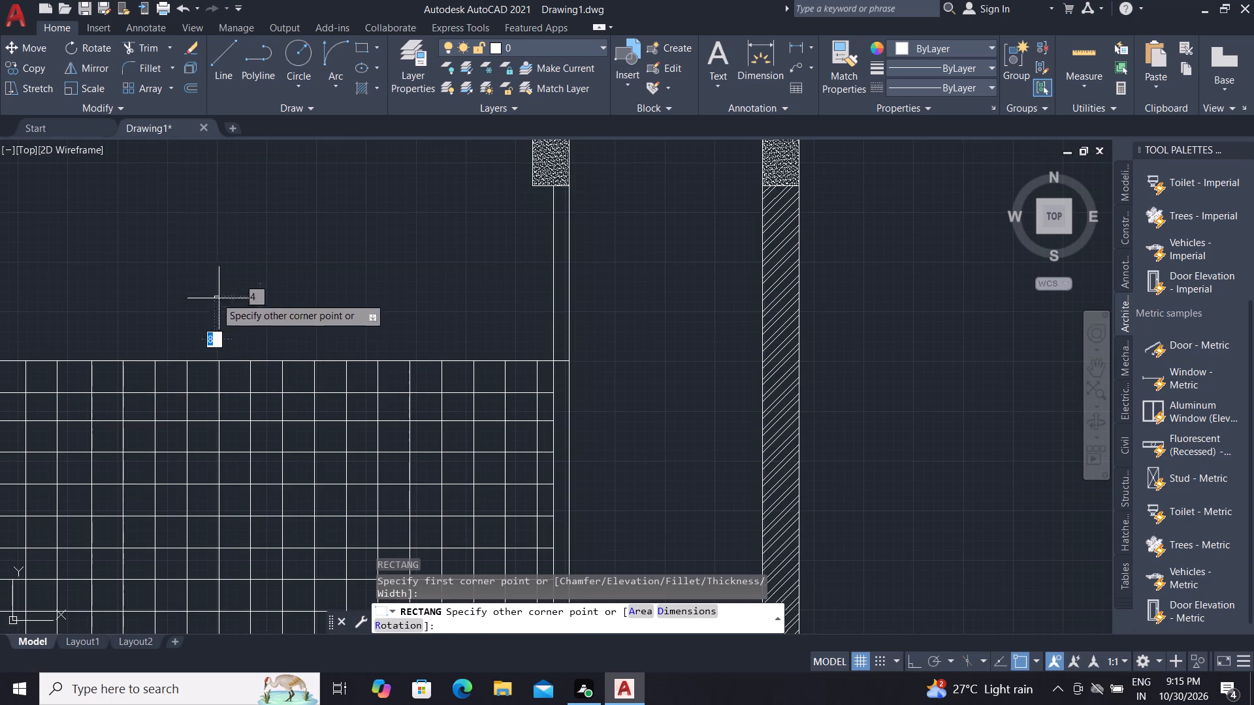
left_click(372, 307)
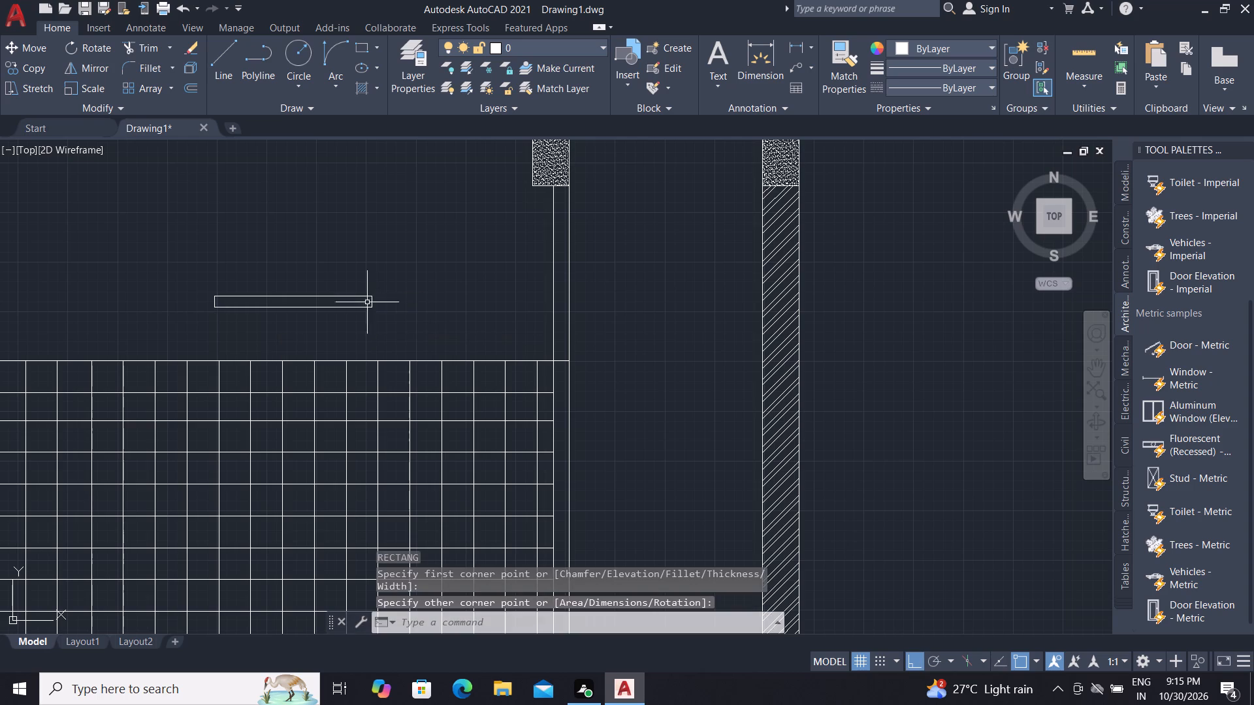
Draw an upright end-cap rectangle about 47 by 132 against the right end of the thin horizontal rectangle.
scroll(370, 313, "up", 3)
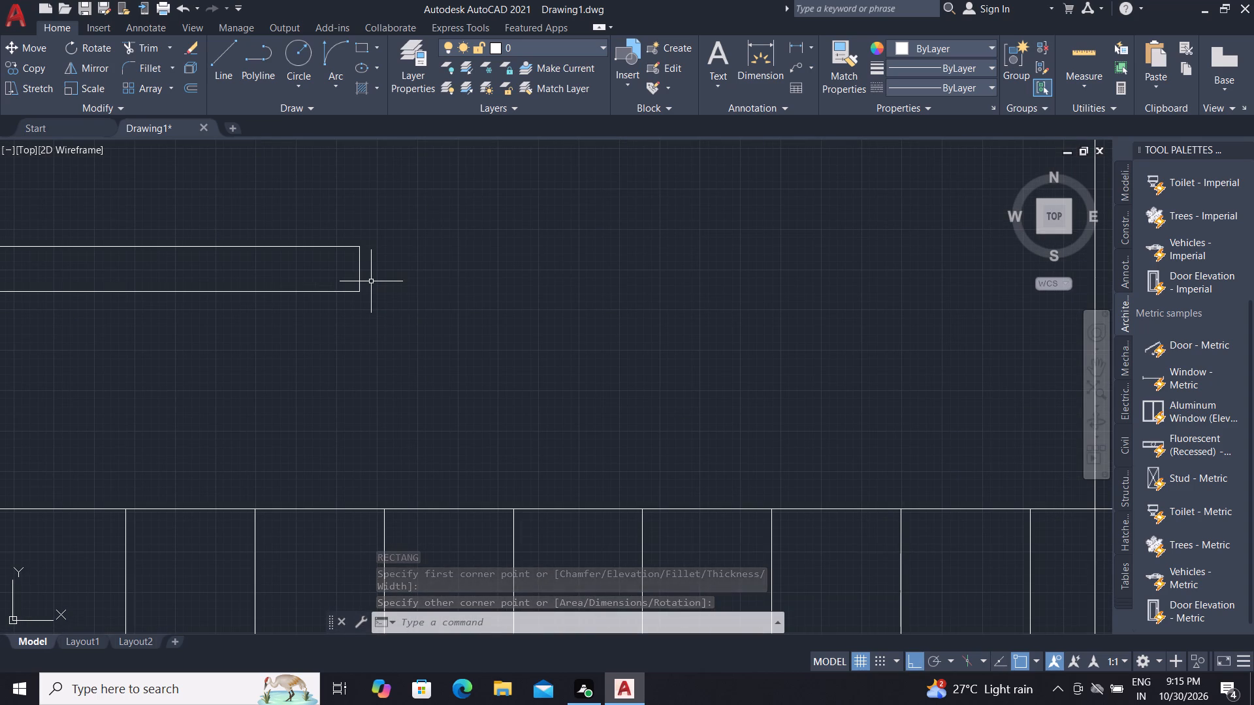
type("REC")
key("space")
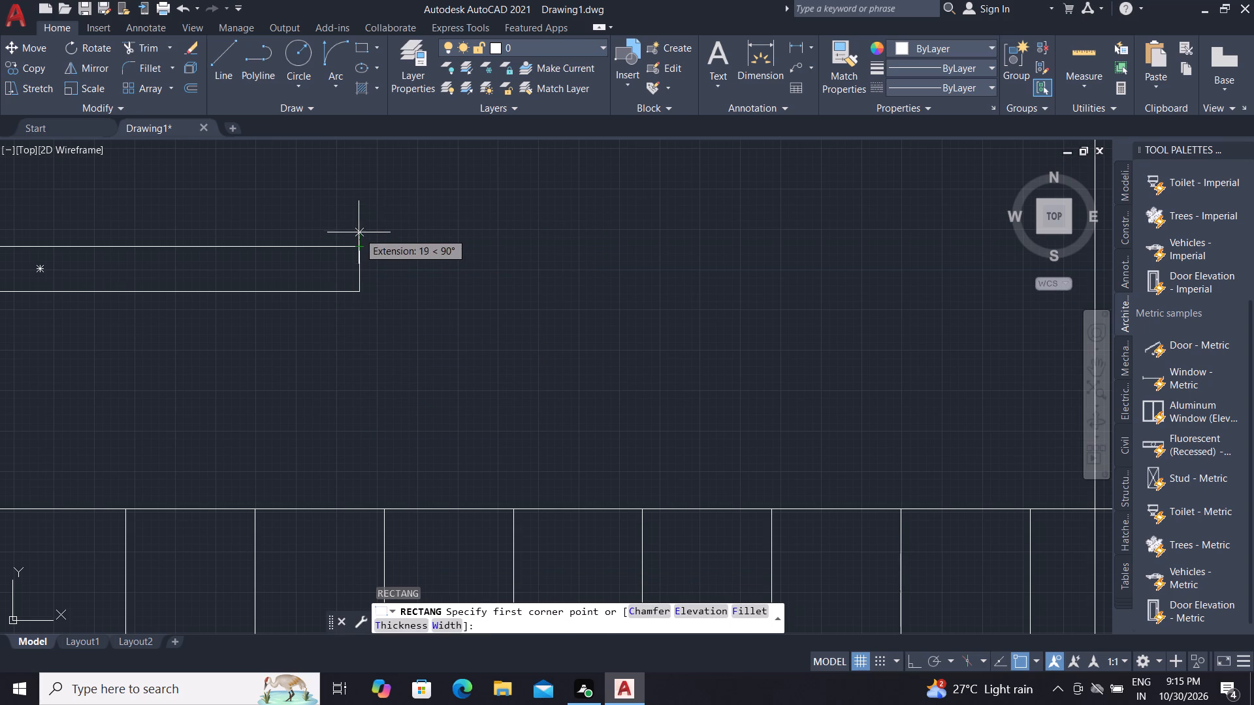
left_click(360, 227)
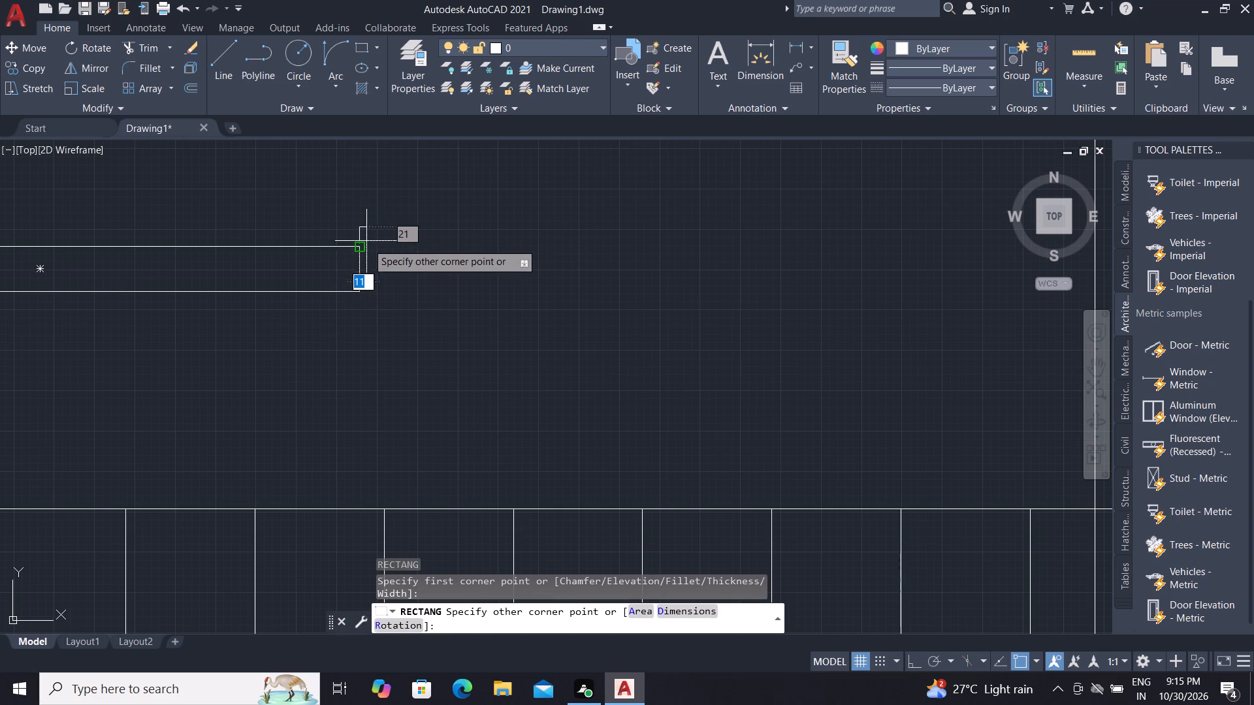
left_click(390, 313)
Copy the end-cap rectangle horizontally to the left end of the thin horizontal rectangle.
scroll(379, 366, "down", 1)
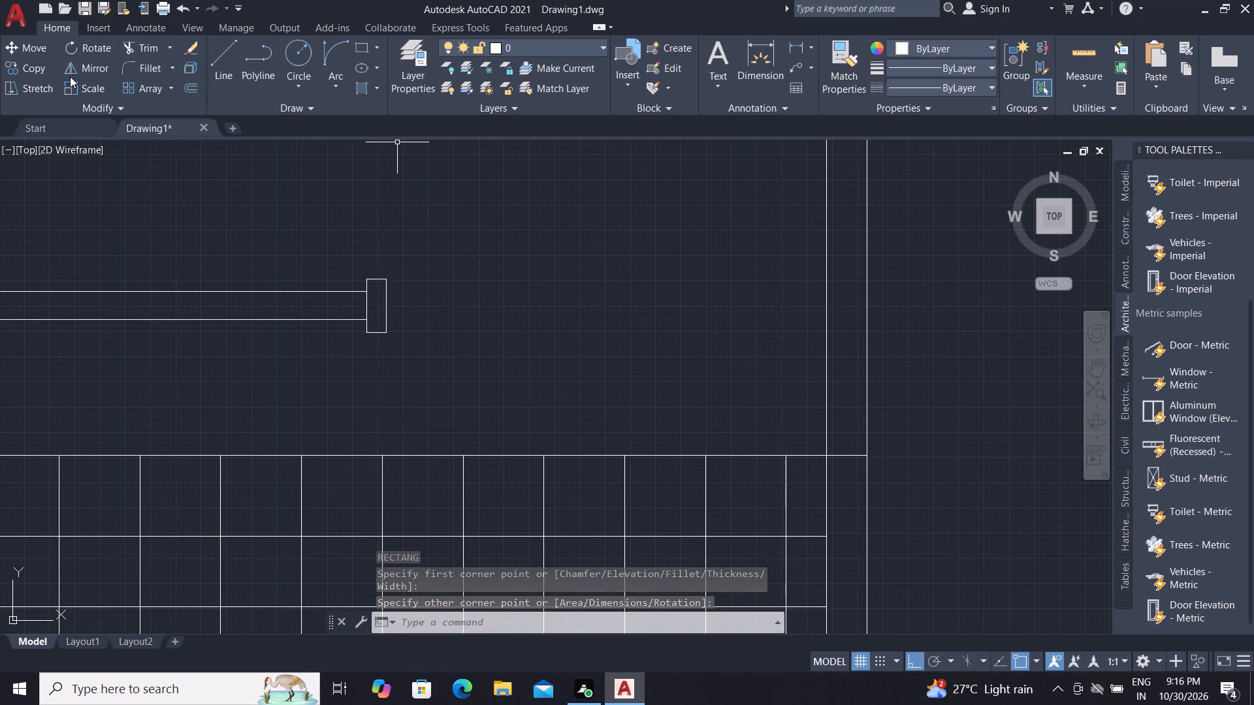
left_click(30, 63)
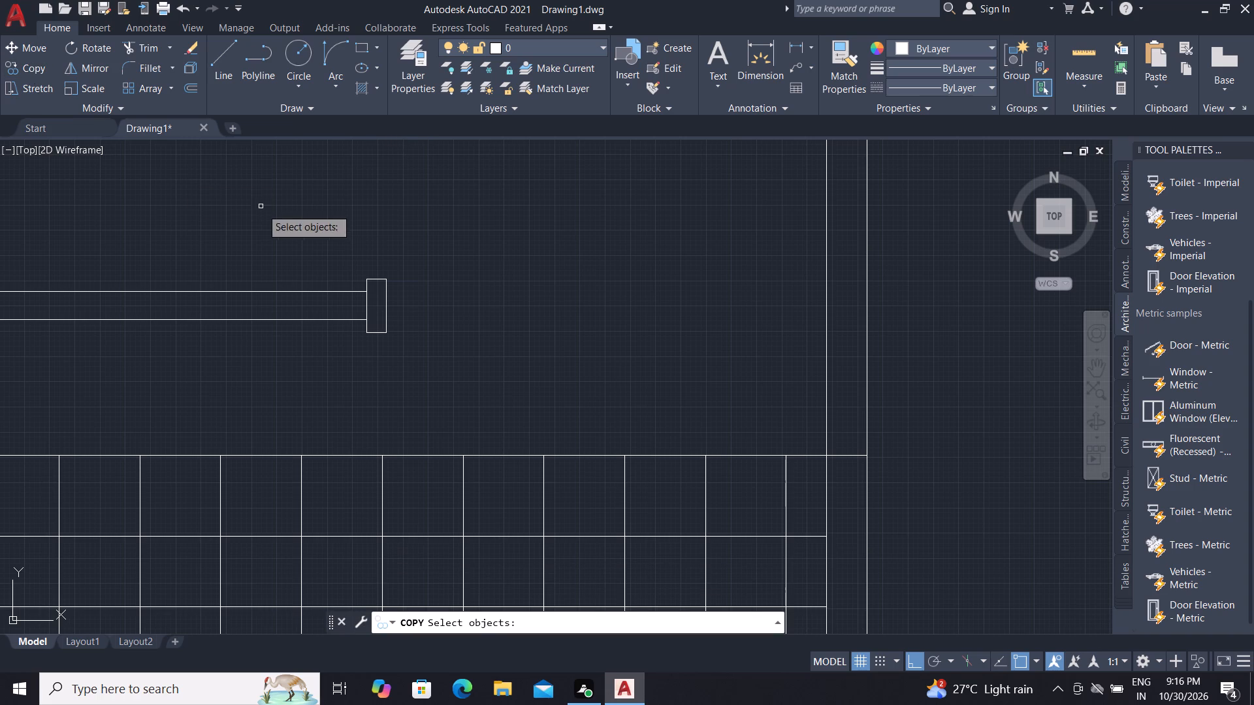
left_click(365, 283)
right_click(367, 276)
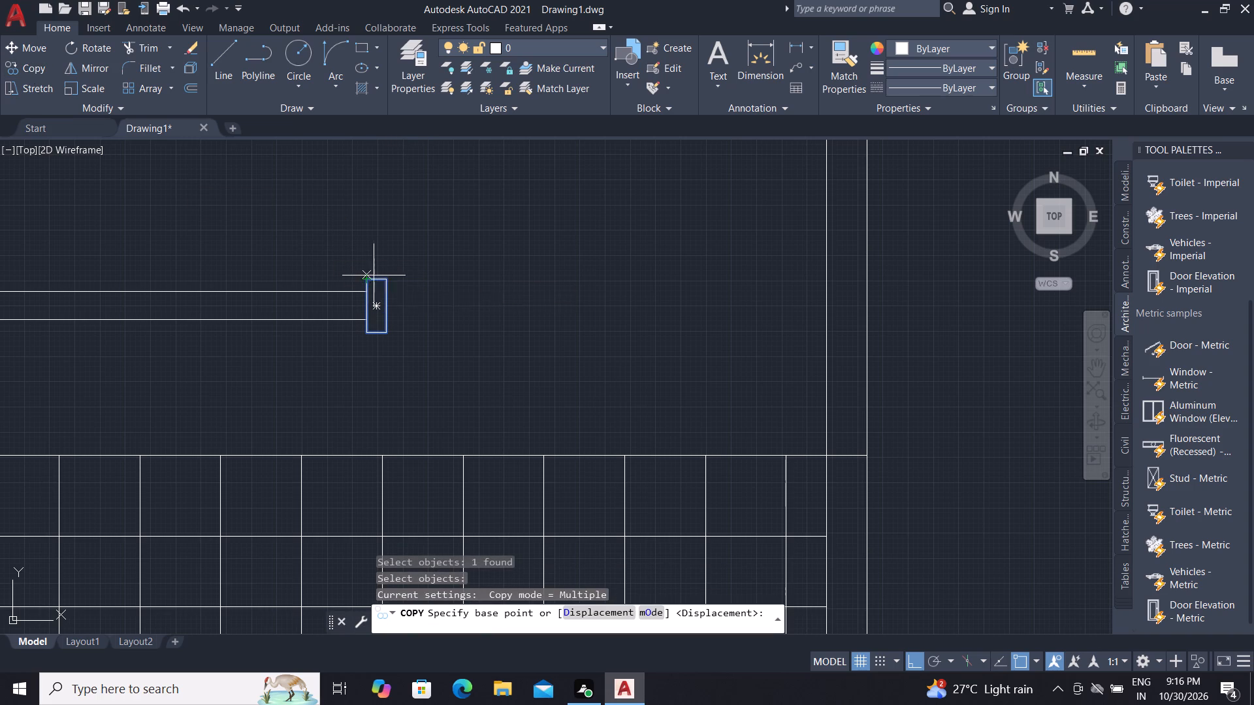
left_click(383, 292)
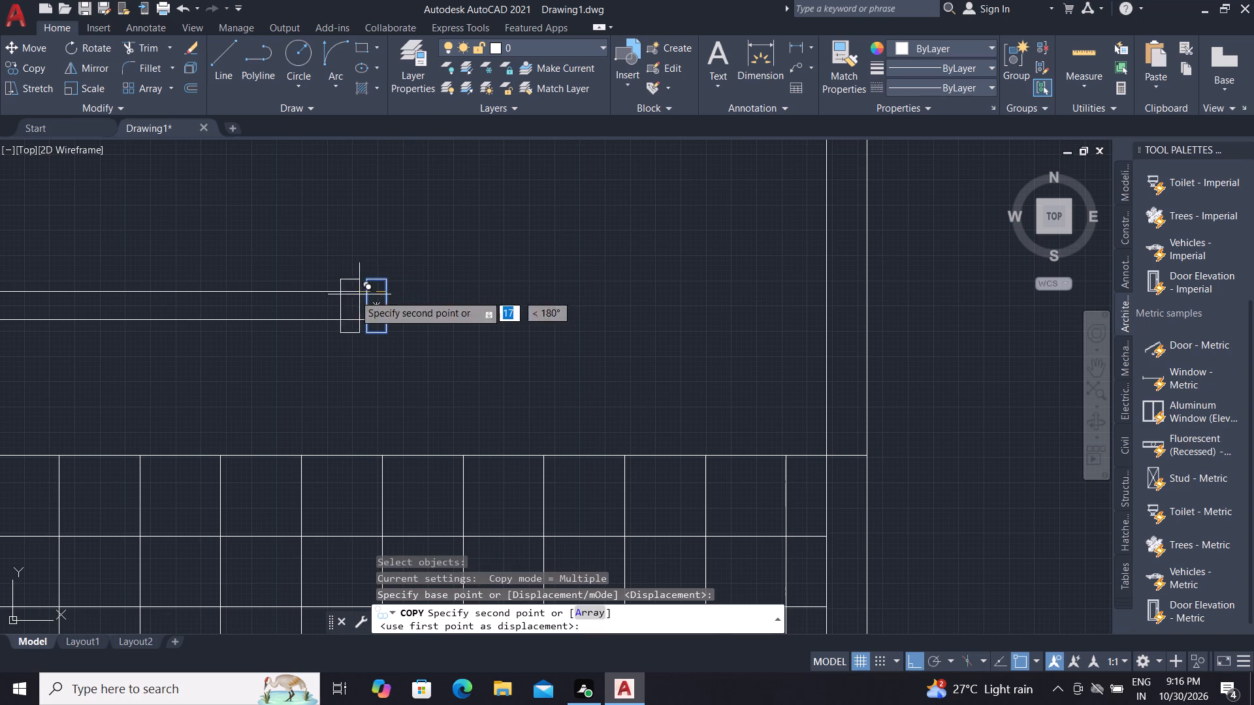
scroll(329, 299, "down", 2)
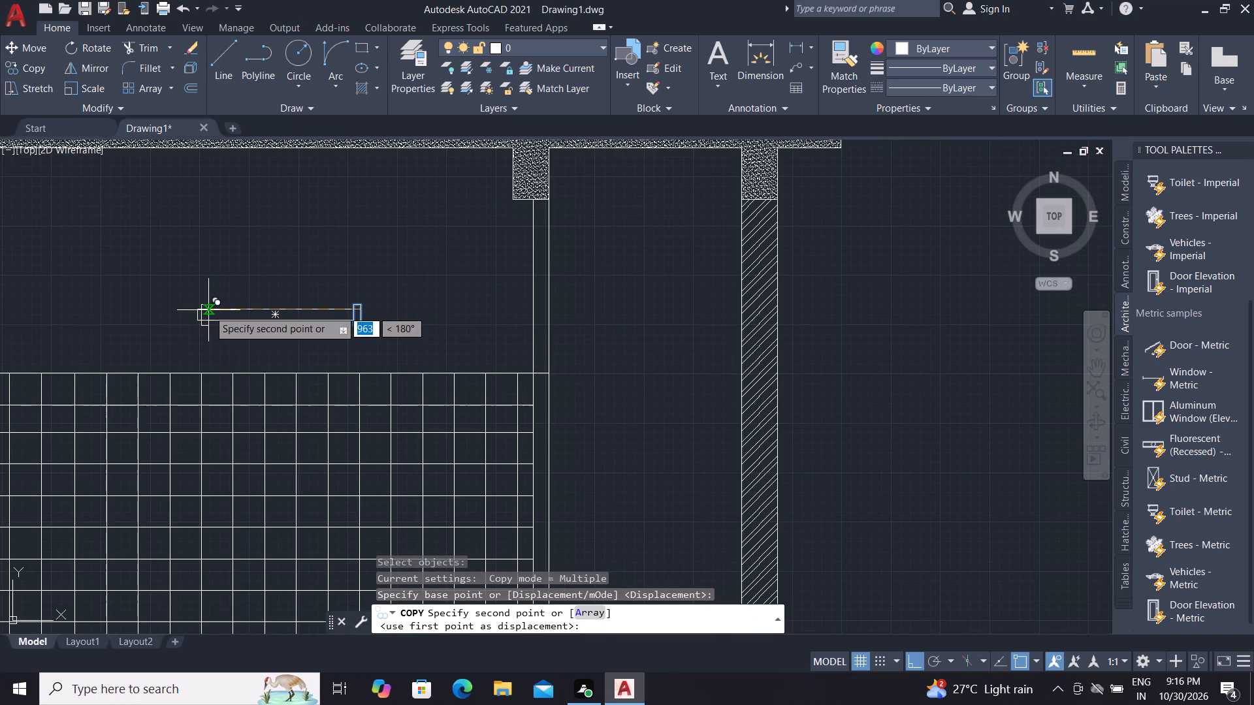
left_click(201, 310)
scroll(202, 318, "up", 2)
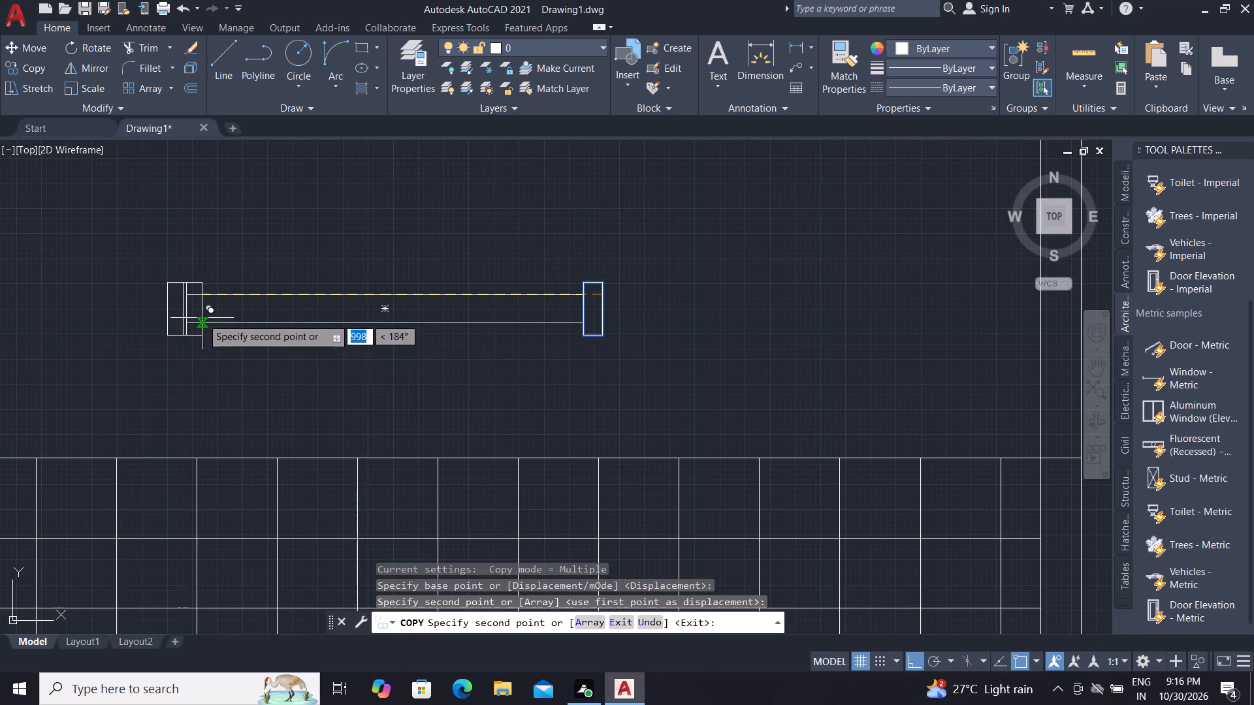
key("Escape")
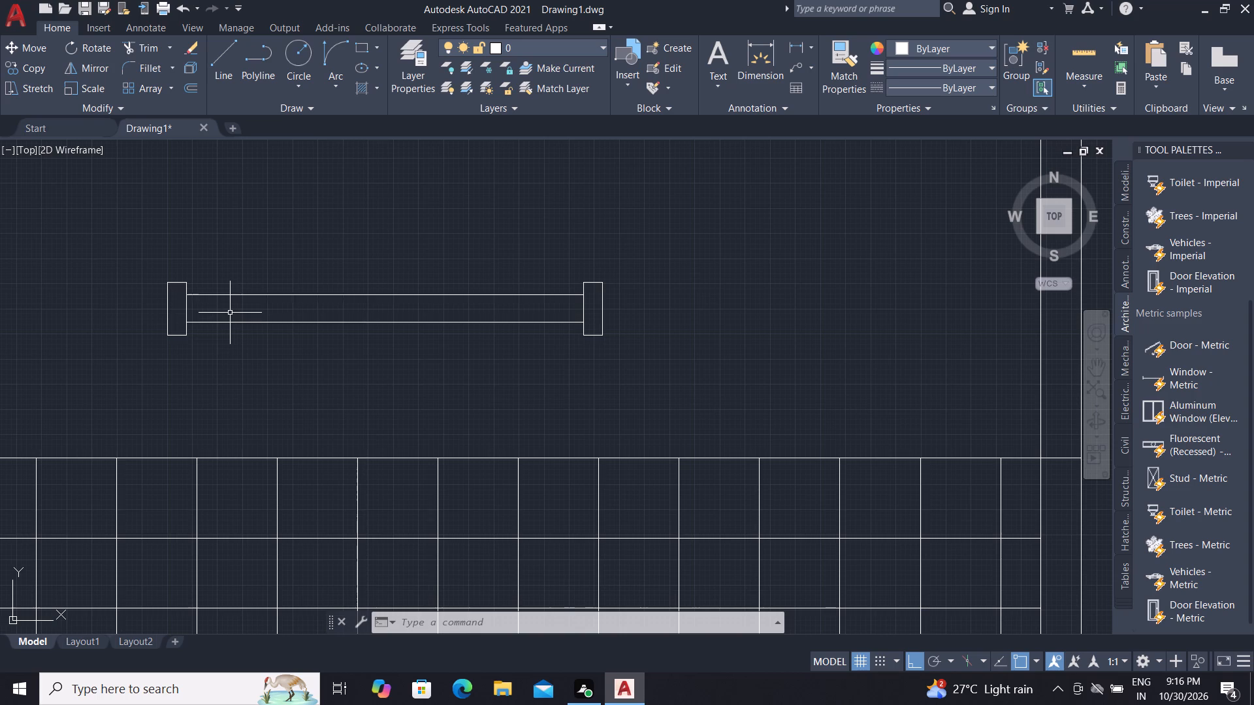
Draw a small rectangle inside the partition, rising from the tiling's top line and spanning the partition's width.
scroll(226, 321, "down", 3)
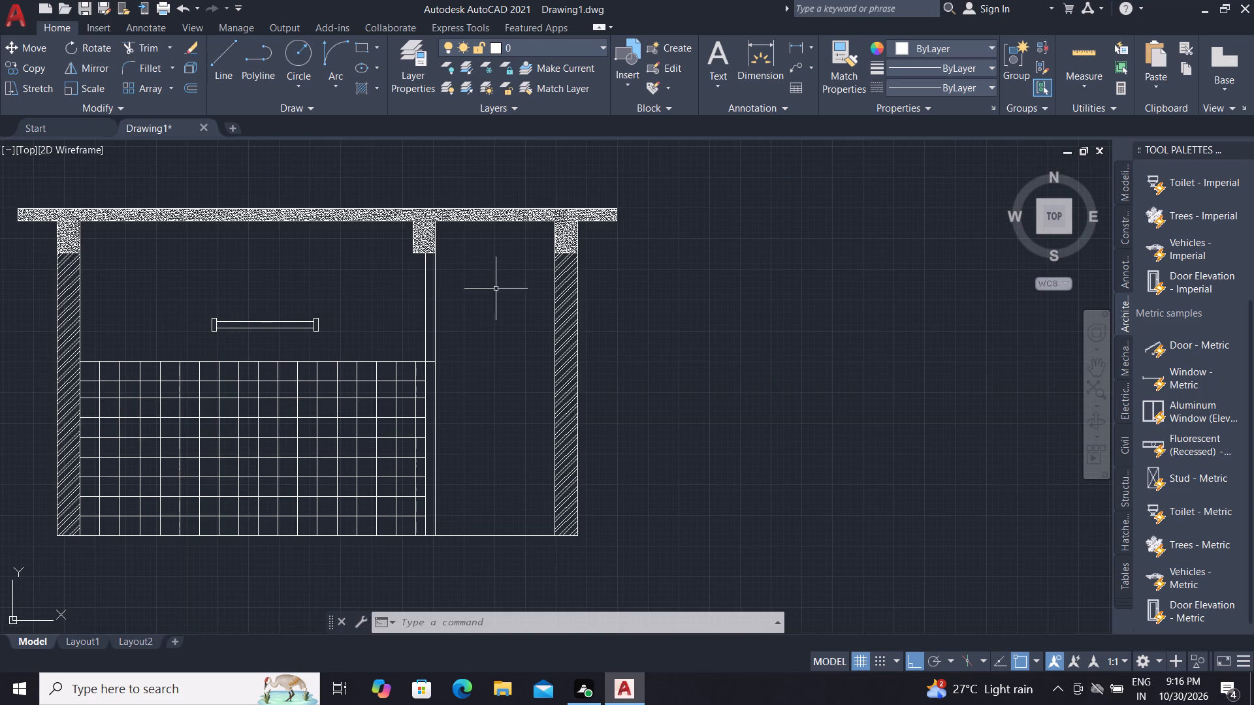
scroll(504, 281, "up", 1)
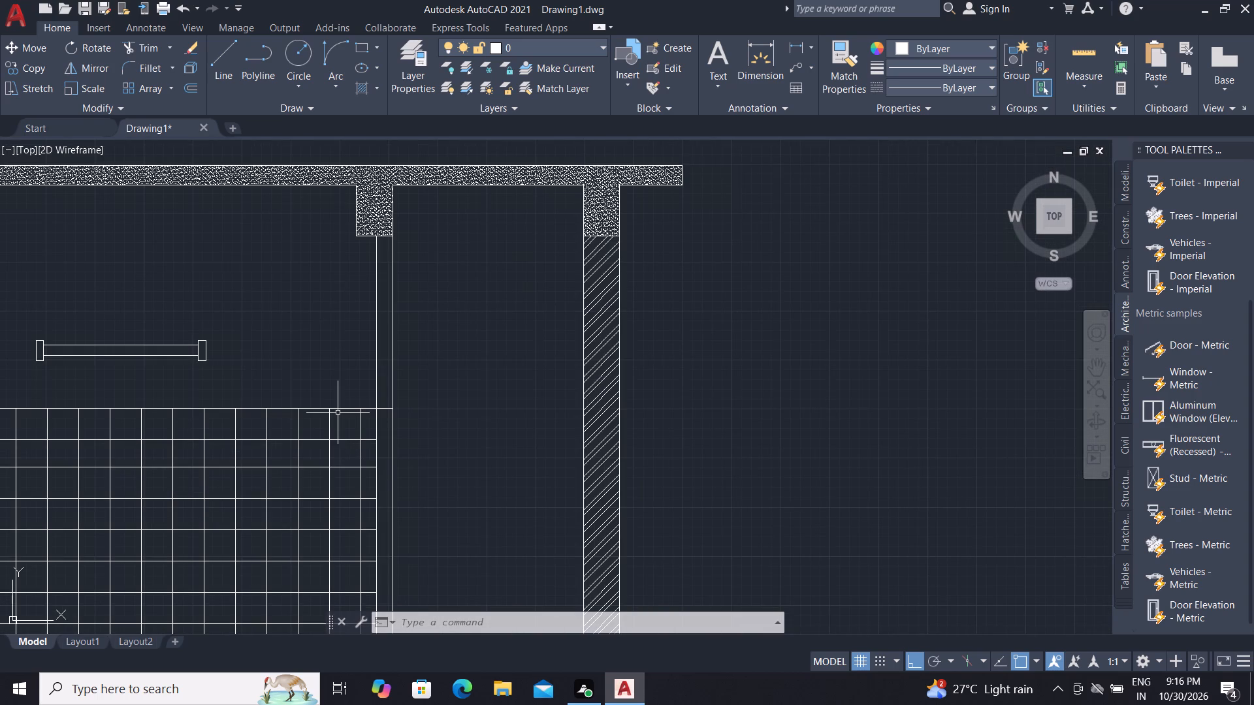
type("REC")
key("space")
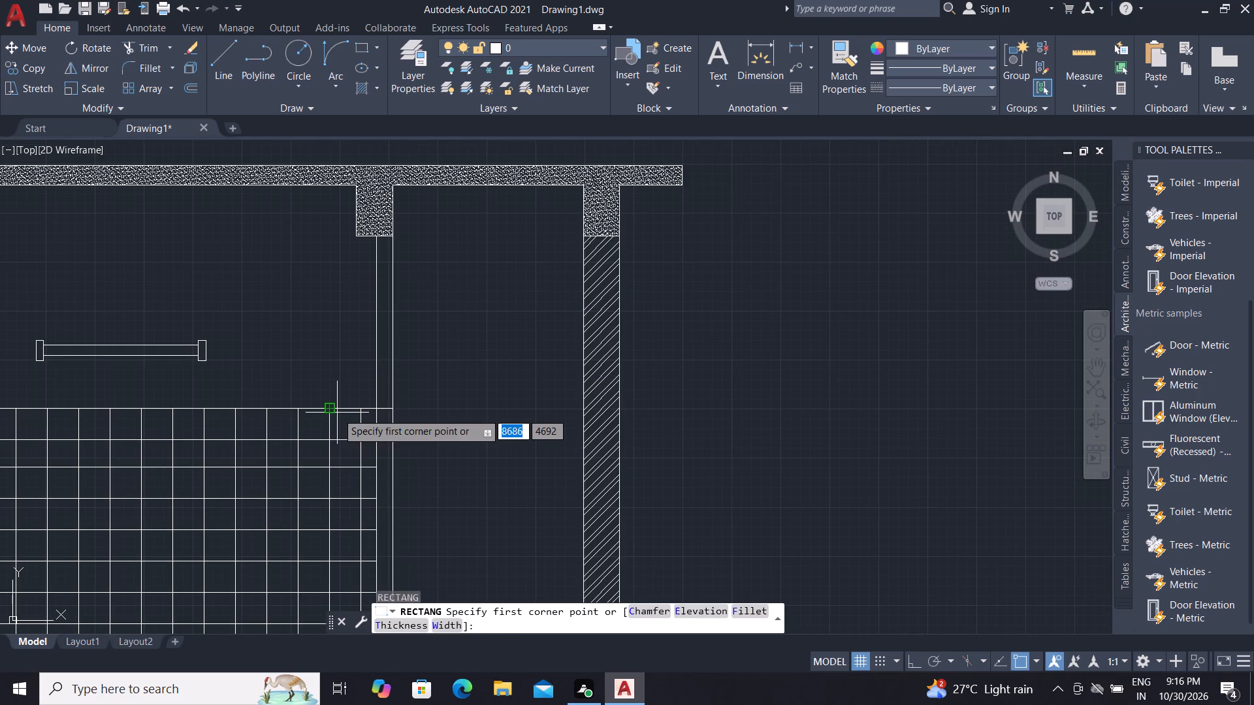
left_click(378, 411)
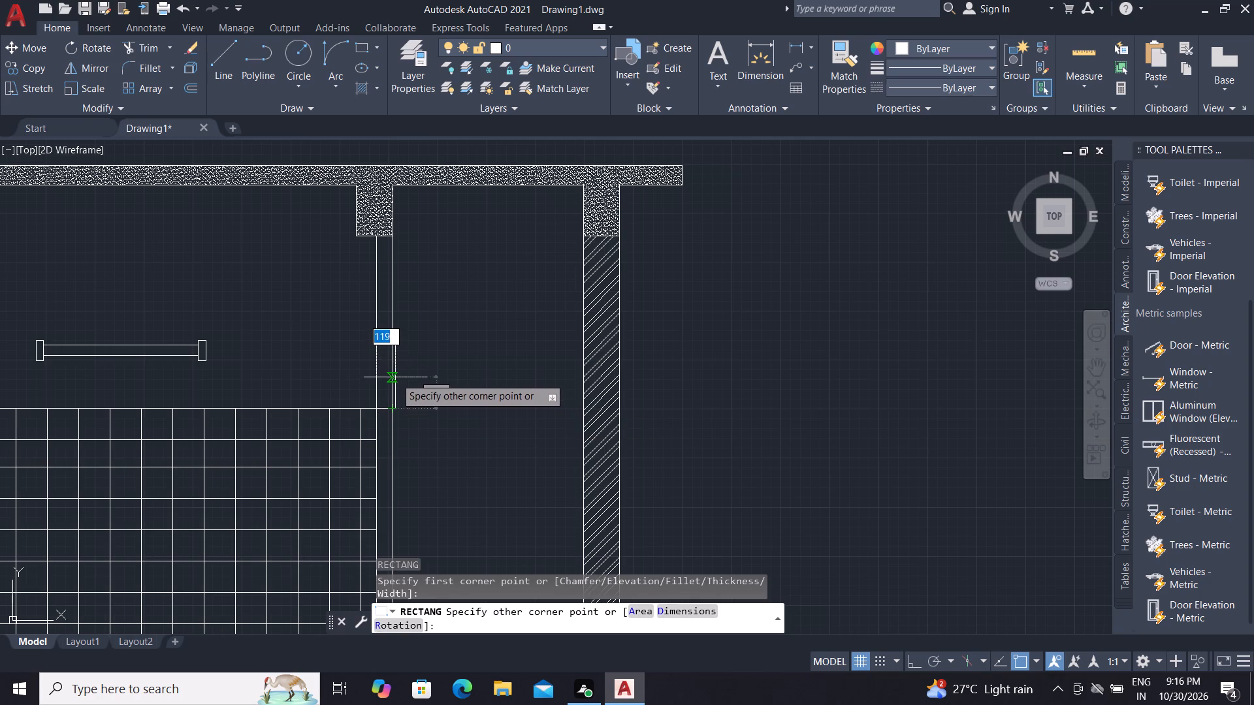
left_click(395, 368)
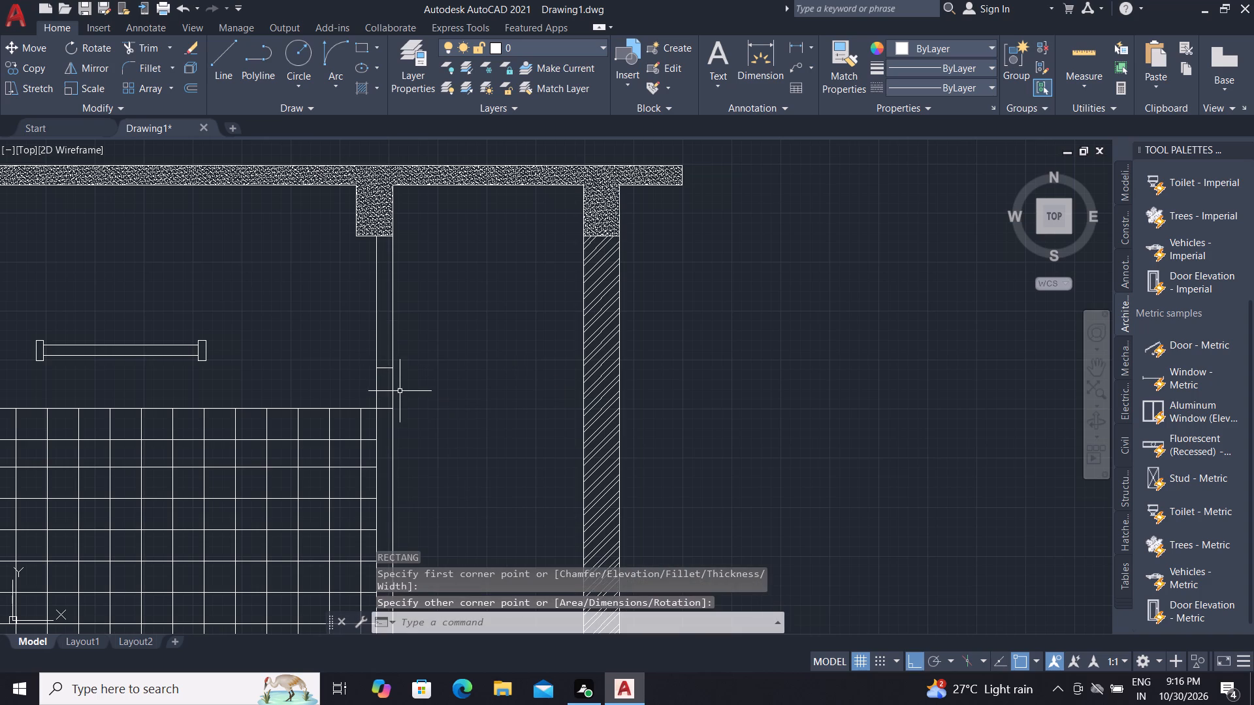
Hatch the small rectangle inside the partition above the tiling with the ANSI32 pattern in black at scale 15.
key("h")
key("space")
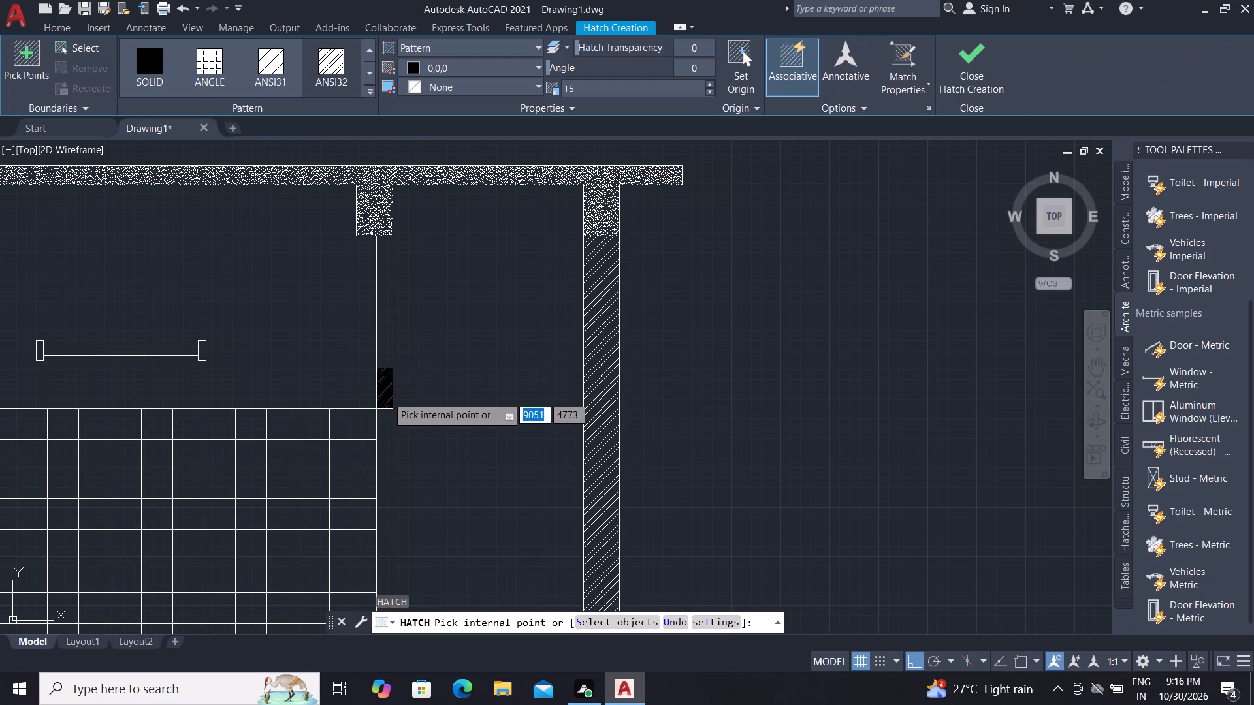
left_click(387, 396)
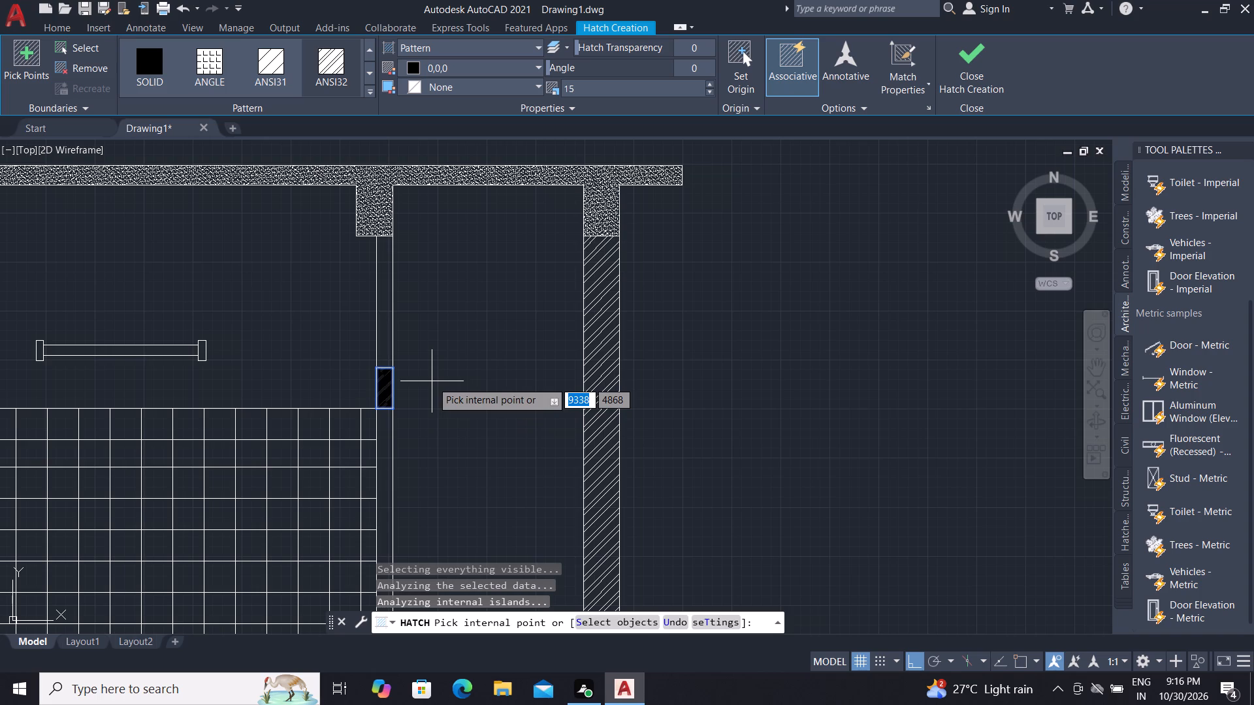
scroll(389, 388, "up", 3)
left_click(363, 375)
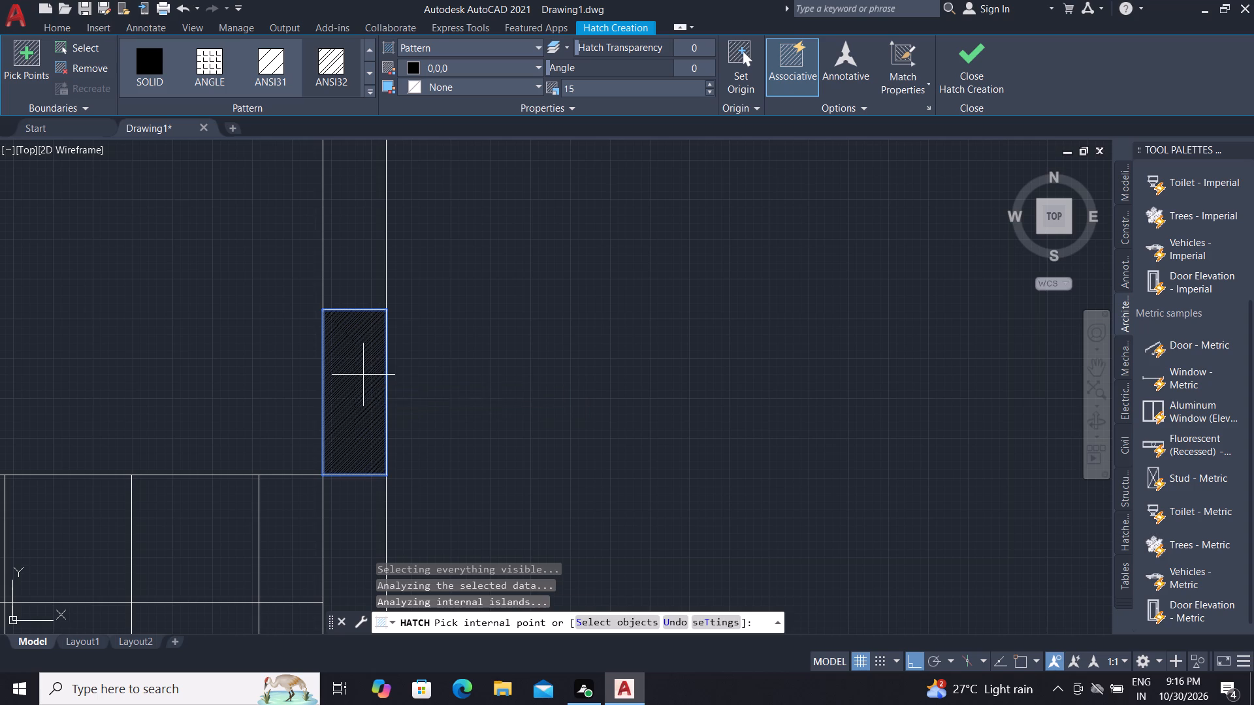
left_click(364, 357)
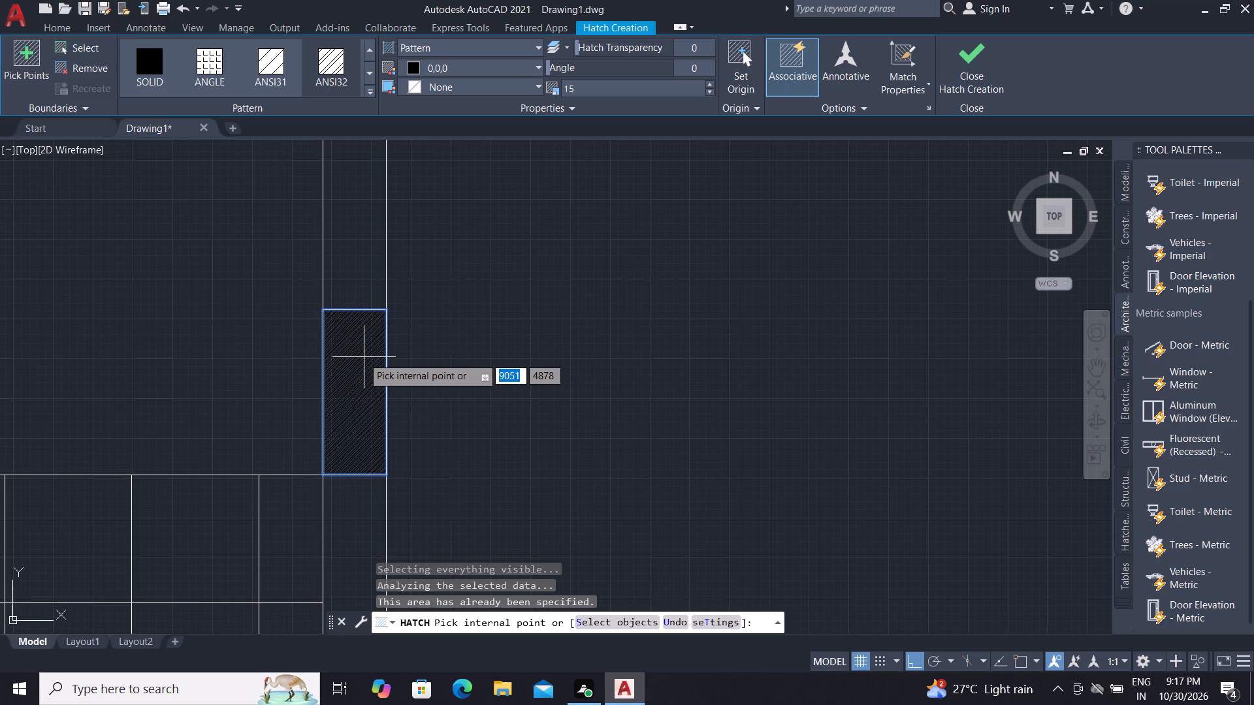
left_click(362, 356)
key("space")
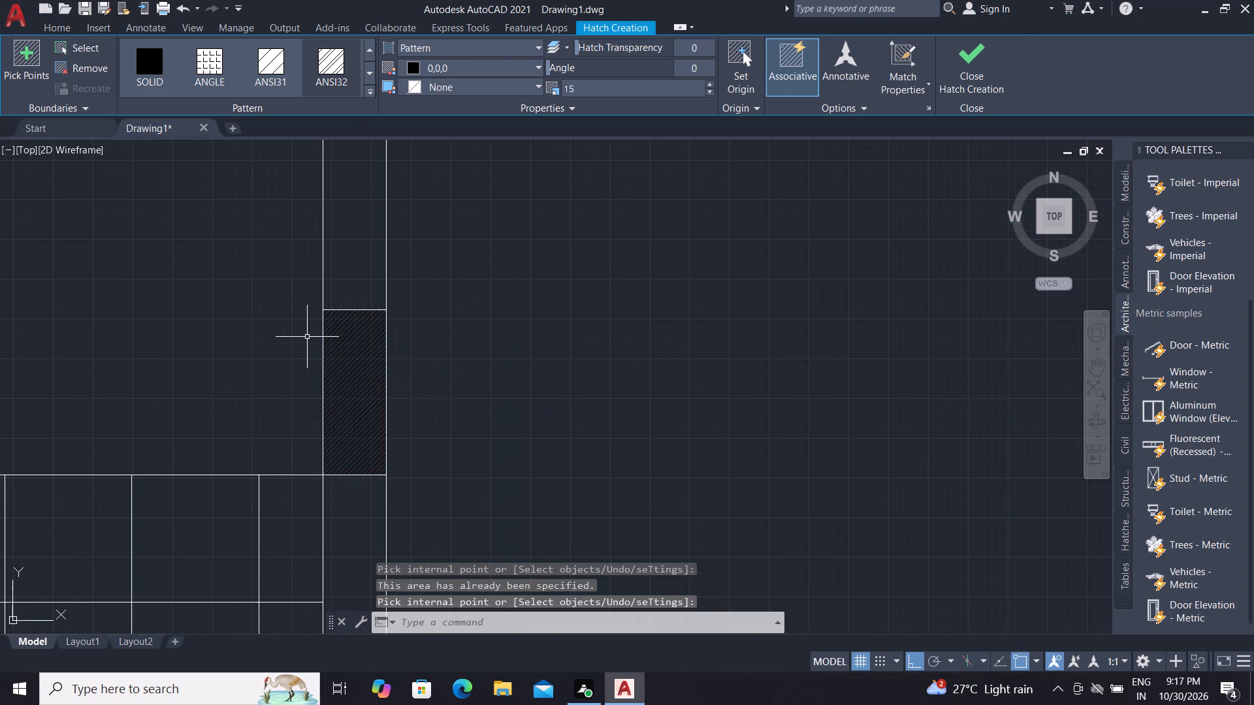
Change the small partition rectangle's hatch pattern to SOLID.
left_click(364, 398)
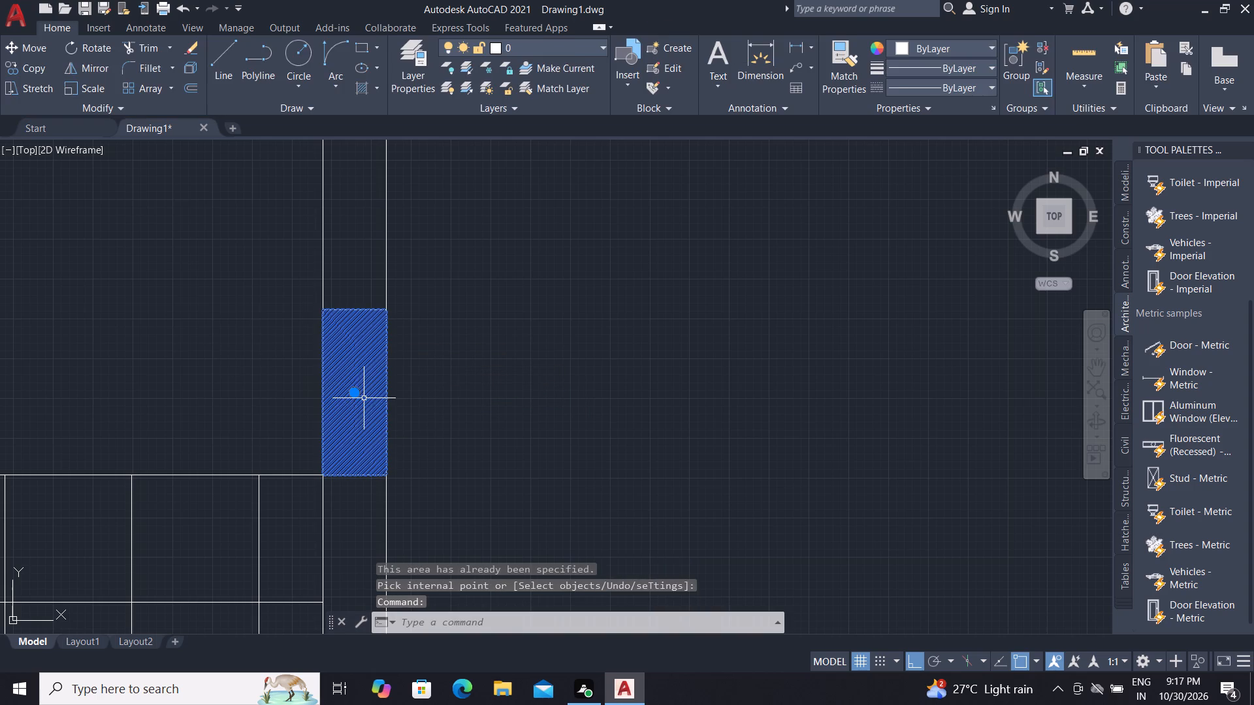
left_click(156, 66)
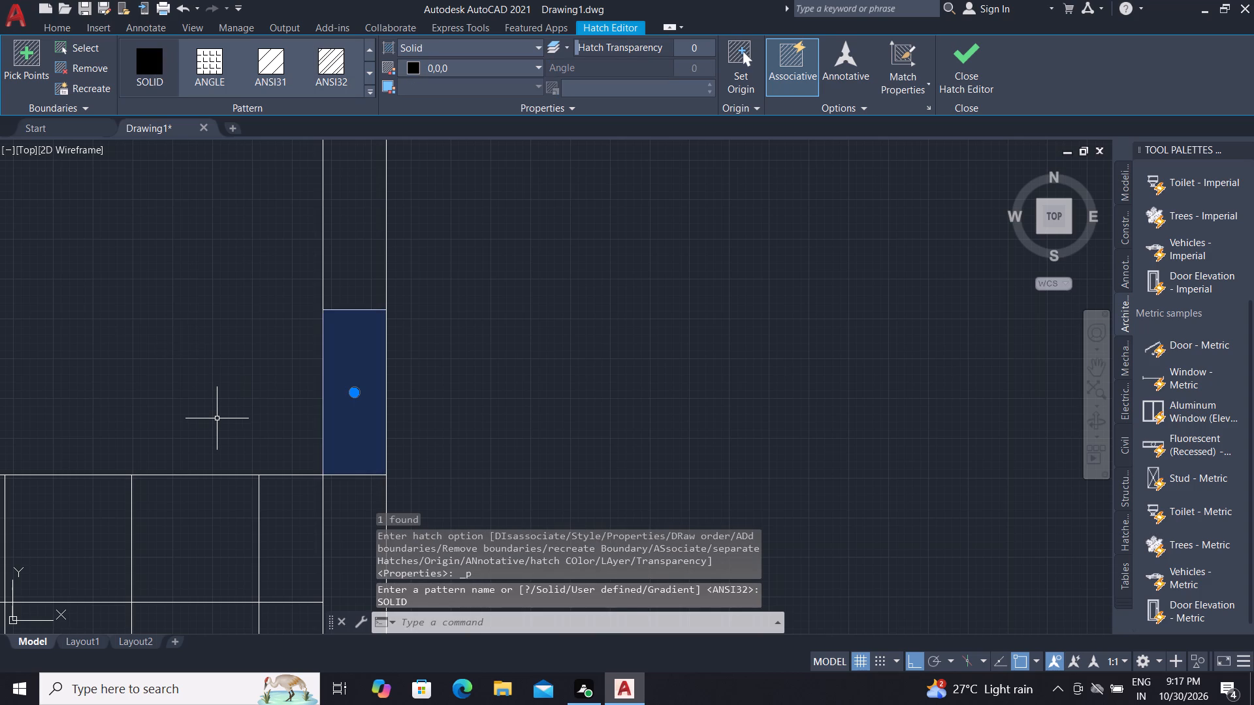
scroll(240, 435, "down", 2)
key("Escape")
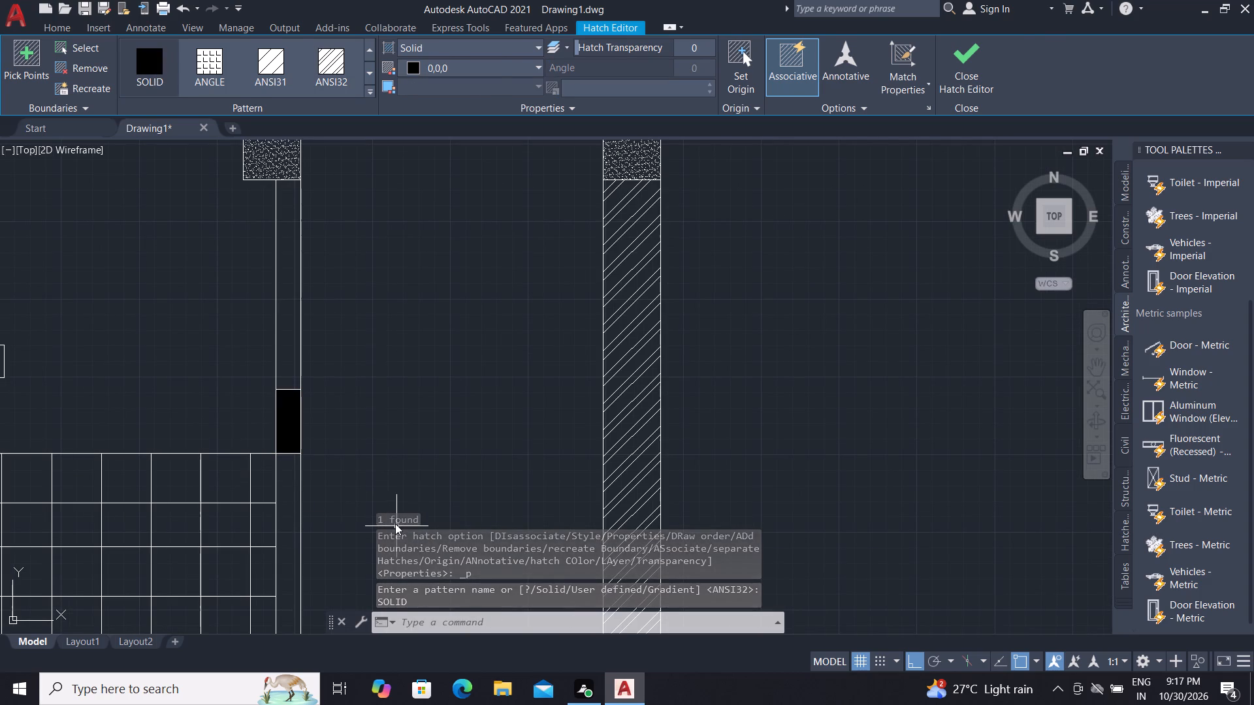
key("Escape")
key("Escape")
key("Escape")
key("Escape")
key("Escape")
Hatch the partition strip between the solid black block and the beam above with the ANSI32 pattern.
type("H")
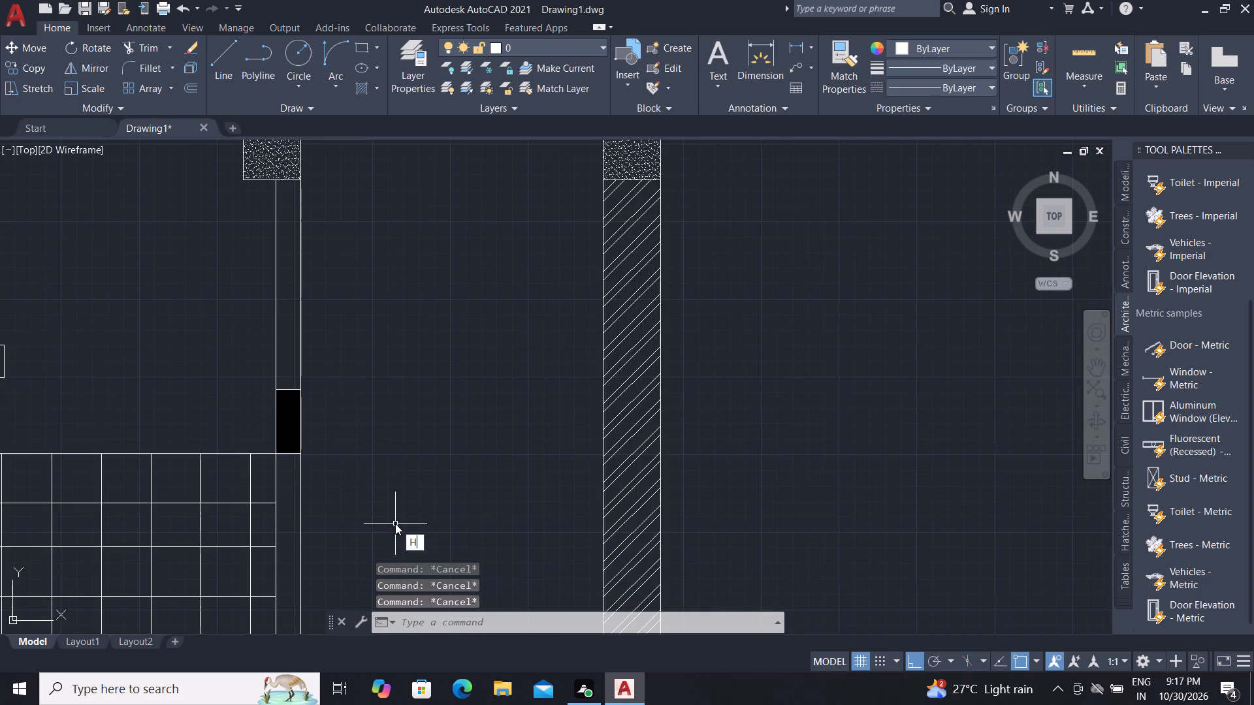
key("space")
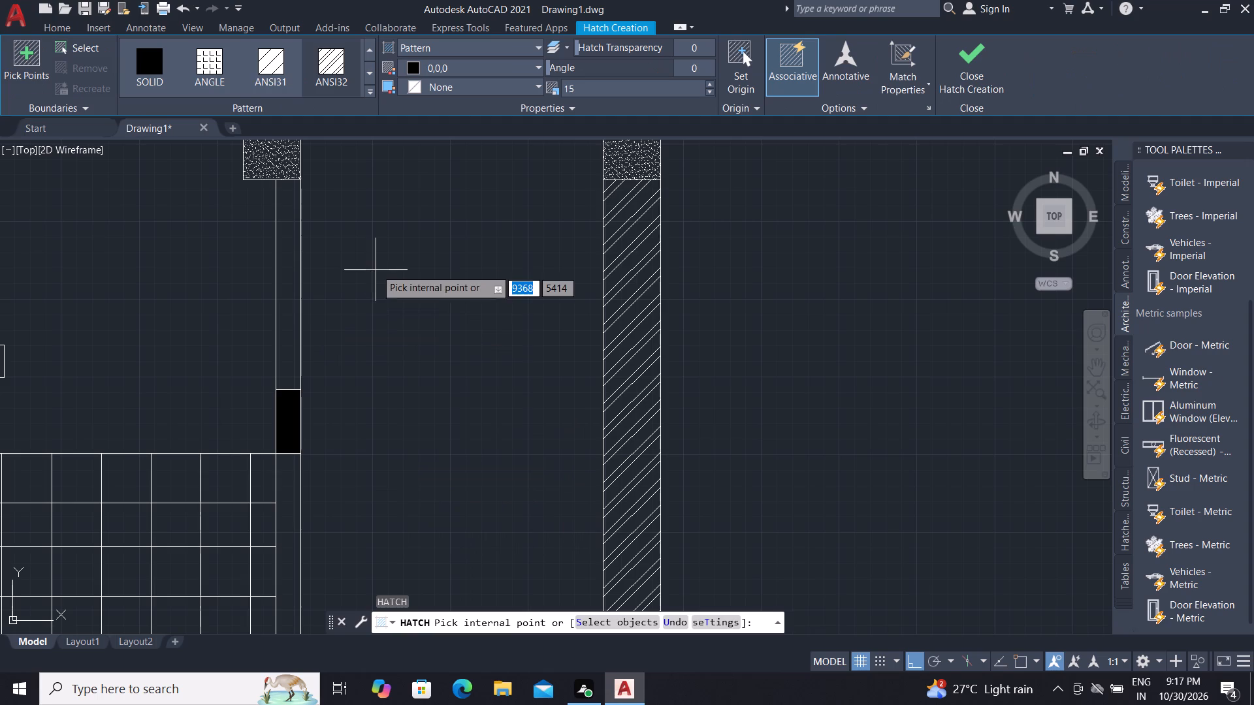
left_click(283, 303)
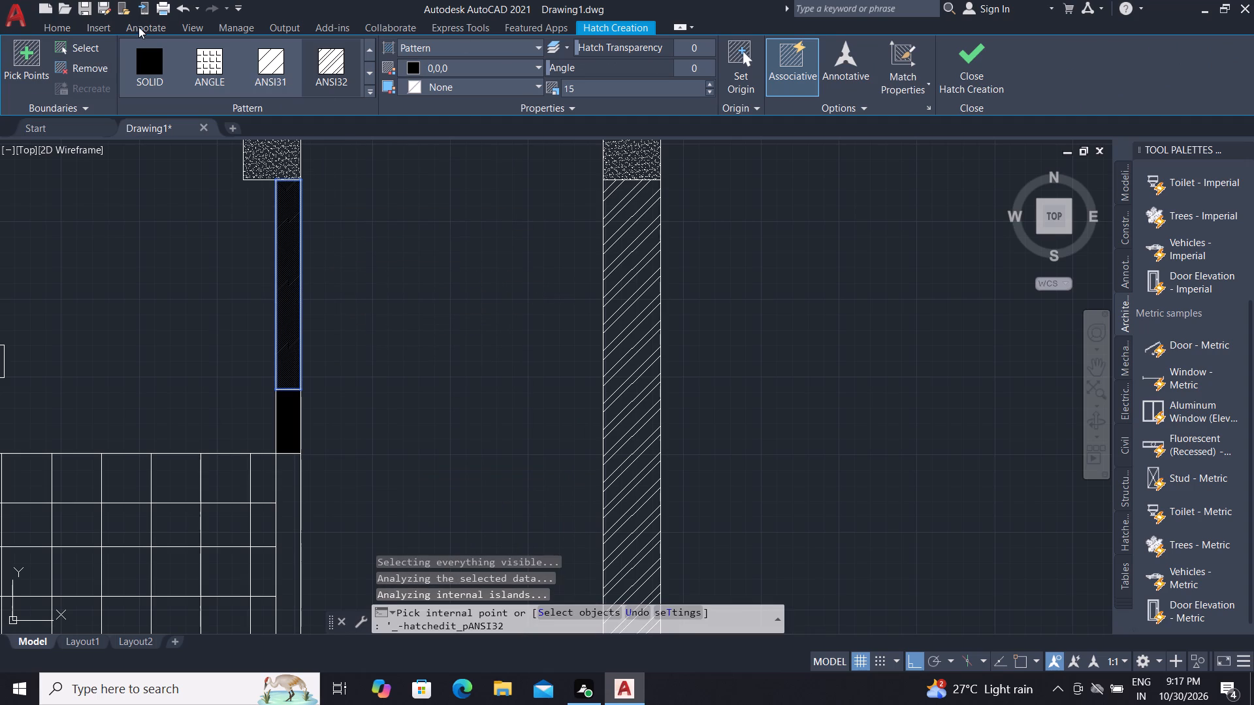
left_click(50, 25)
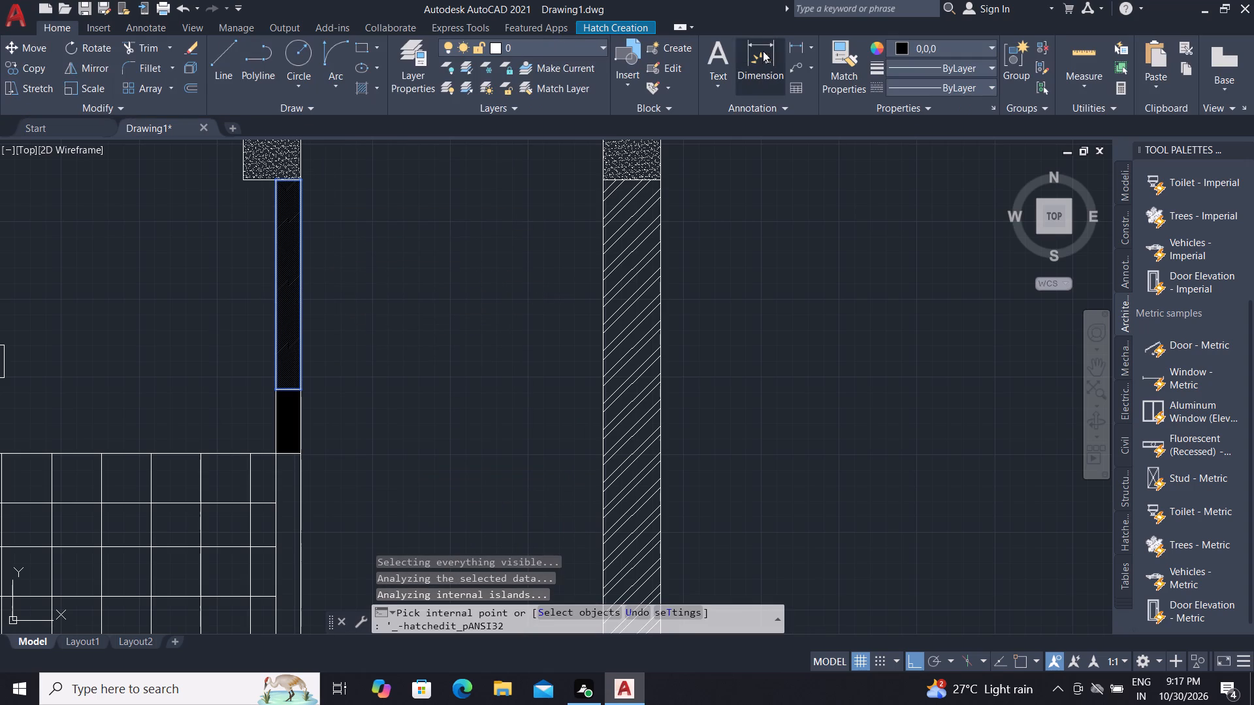
left_click(844, 70)
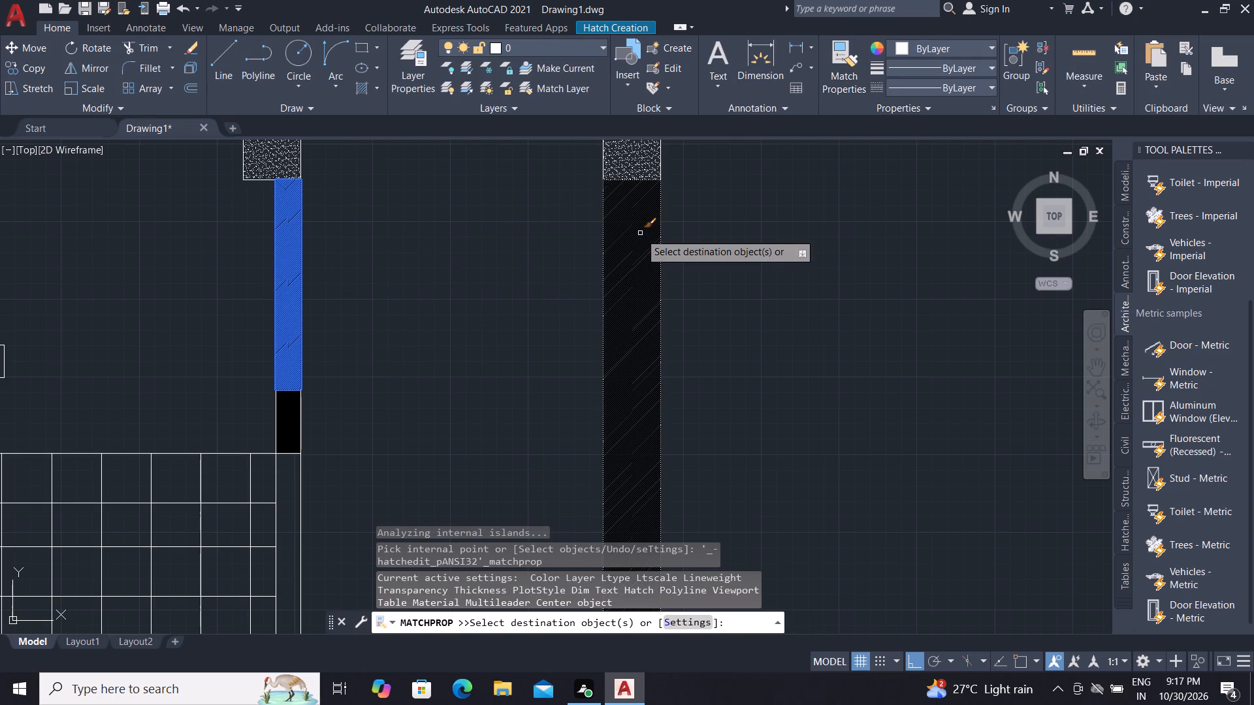
key("Escape")
key("Escape")
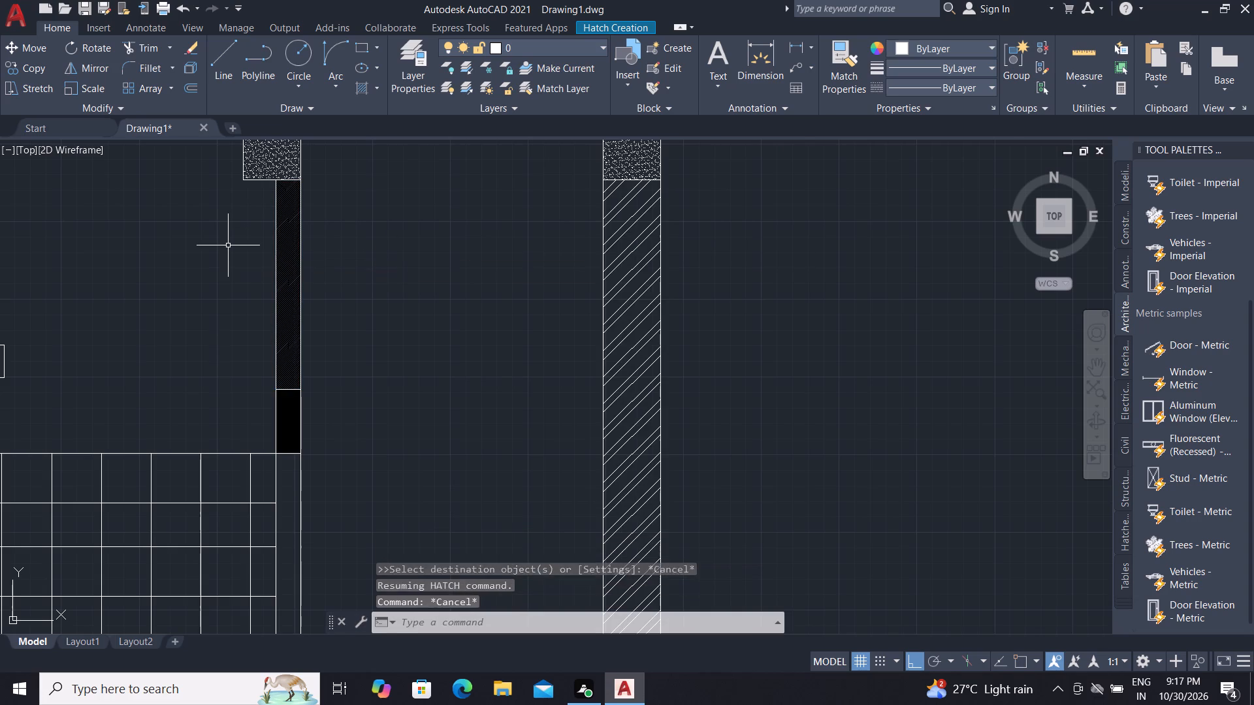
key("Escape")
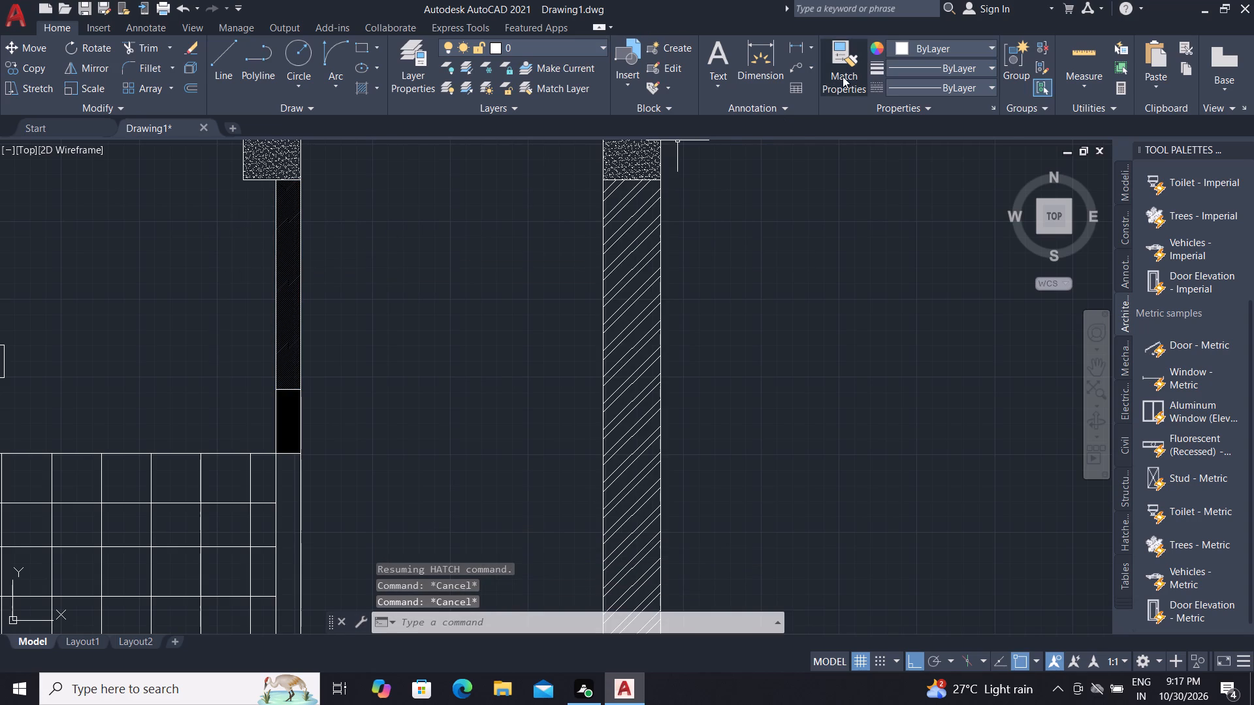
Match the partition strip's hatch properties to the hatch of the thick outer wall beside it.
left_click(843, 76)
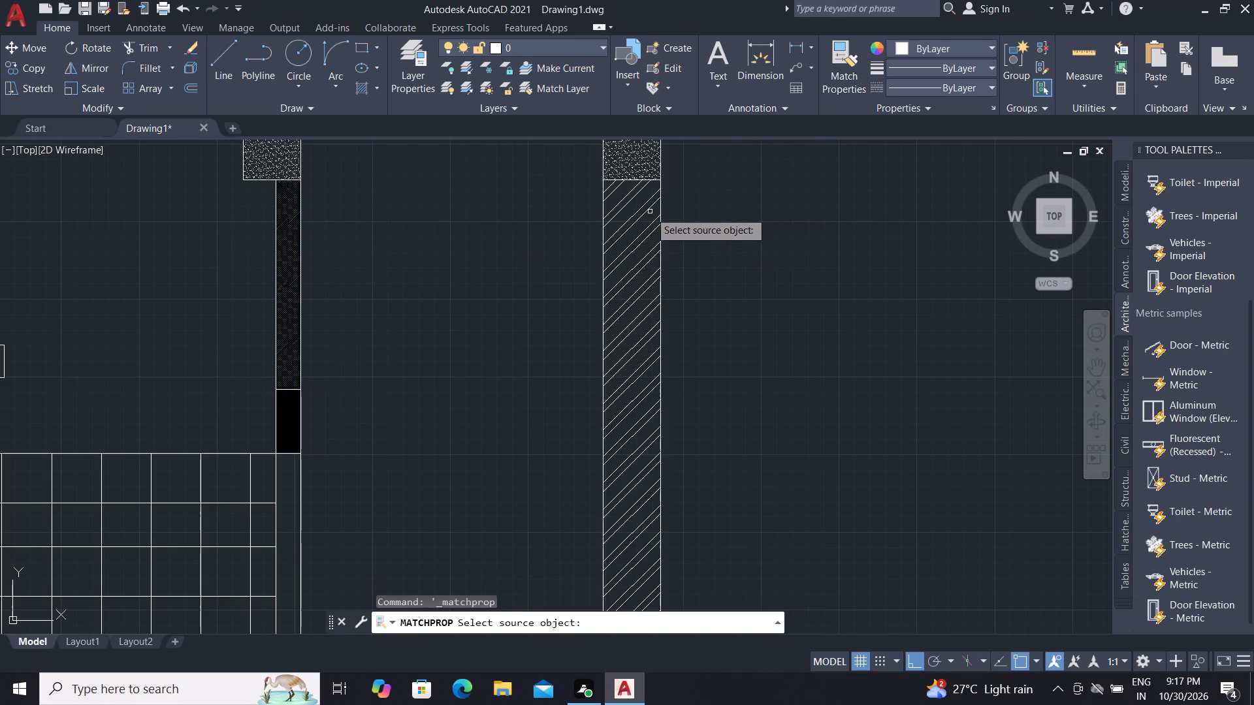
left_click(649, 209)
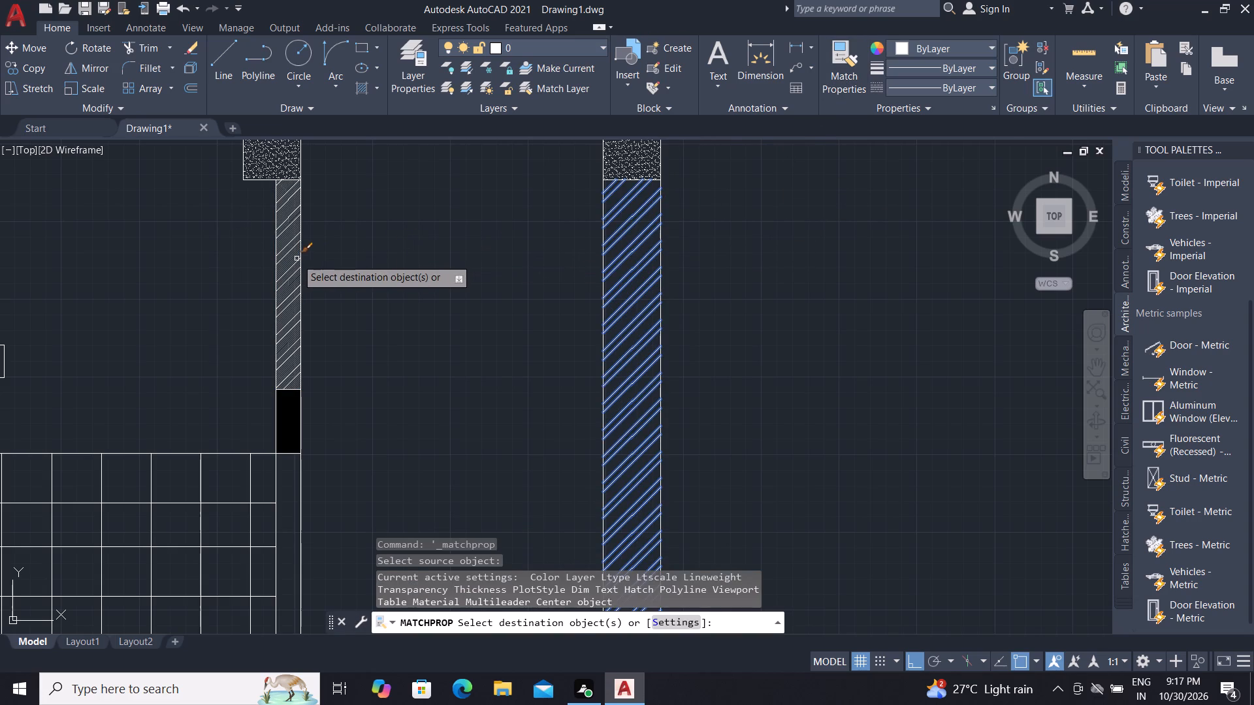
left_click(295, 258)
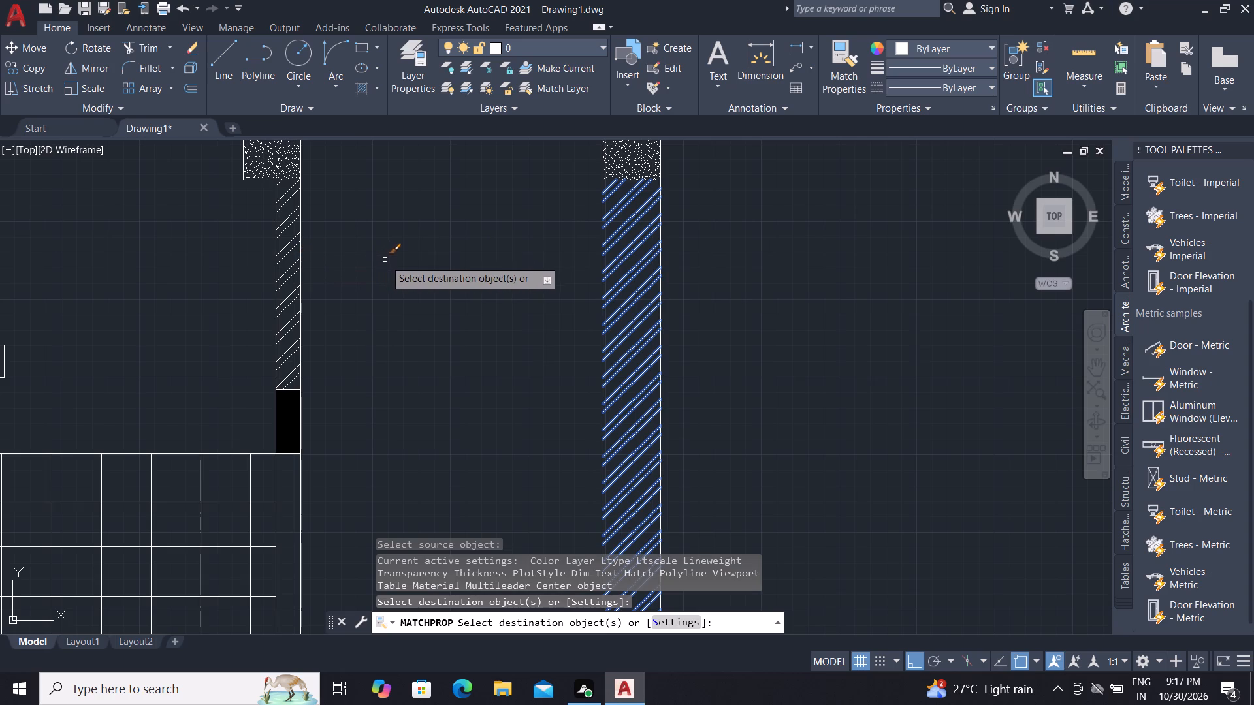
key("Escape")
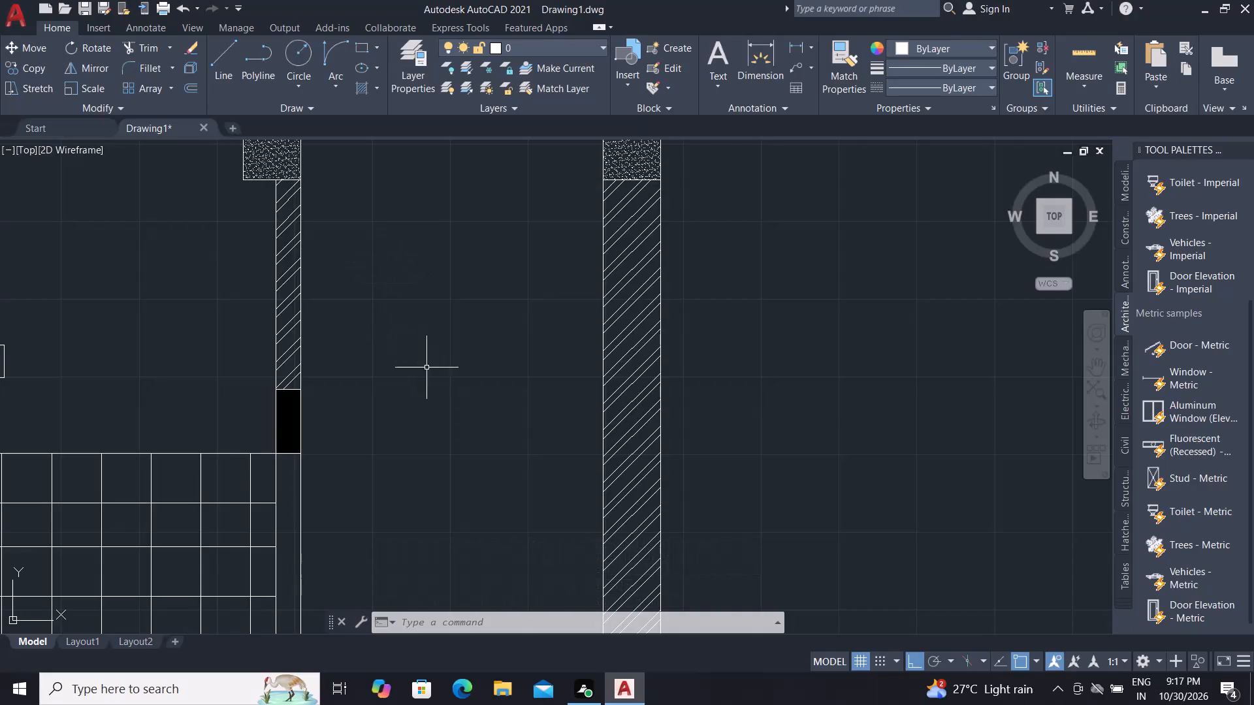
Add a horizontal multileader about 300 long from the solid black block's outer edge, with the text LINTEL.
scroll(449, 395, "down", 1)
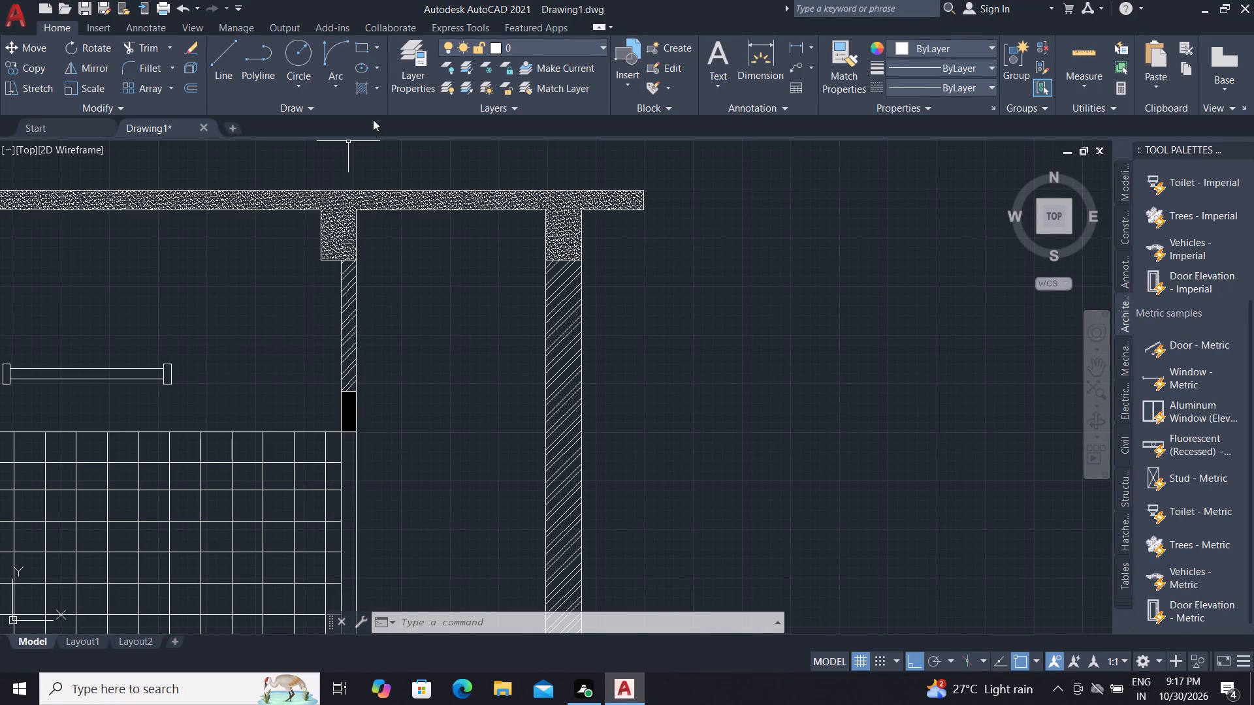
left_click(792, 68)
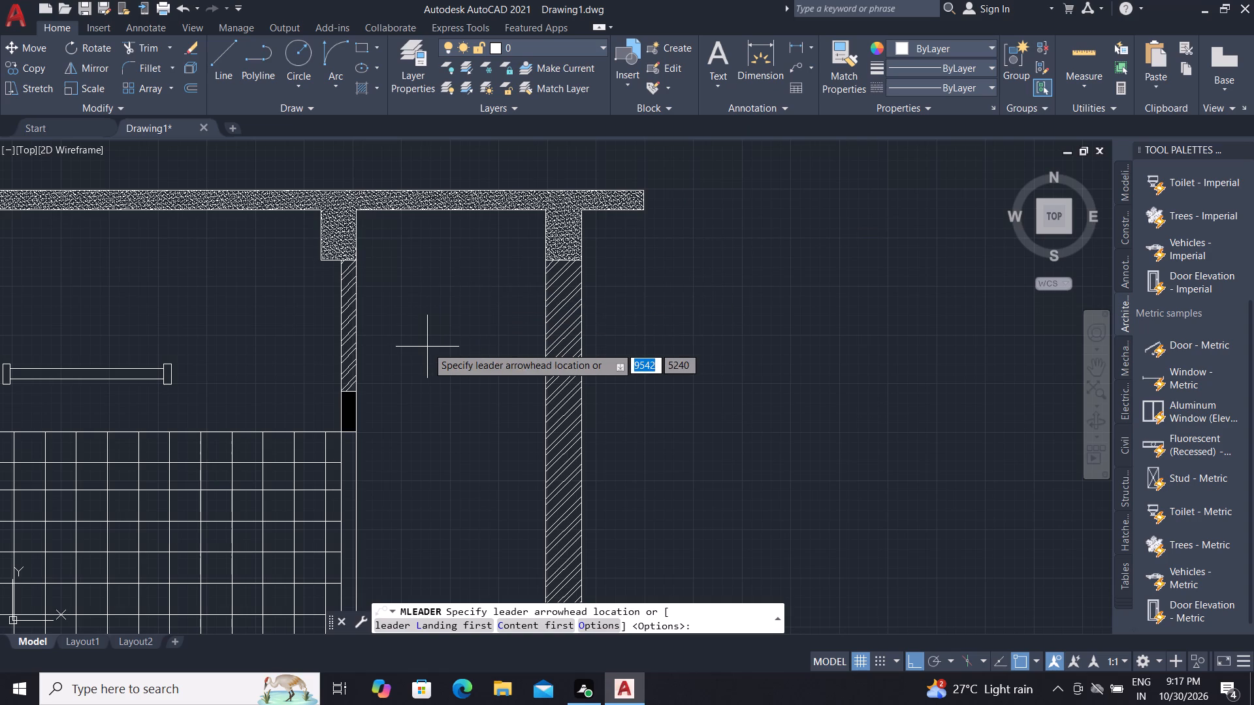
scroll(400, 358, "up", 2)
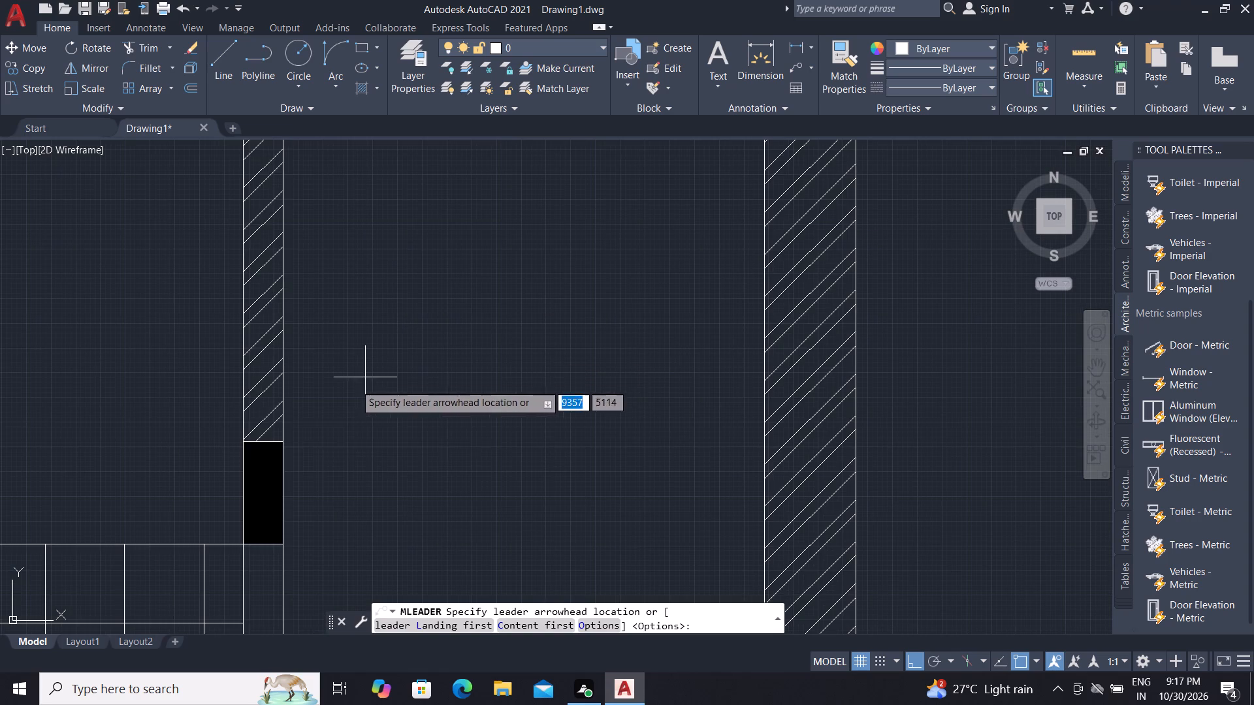
left_click(281, 494)
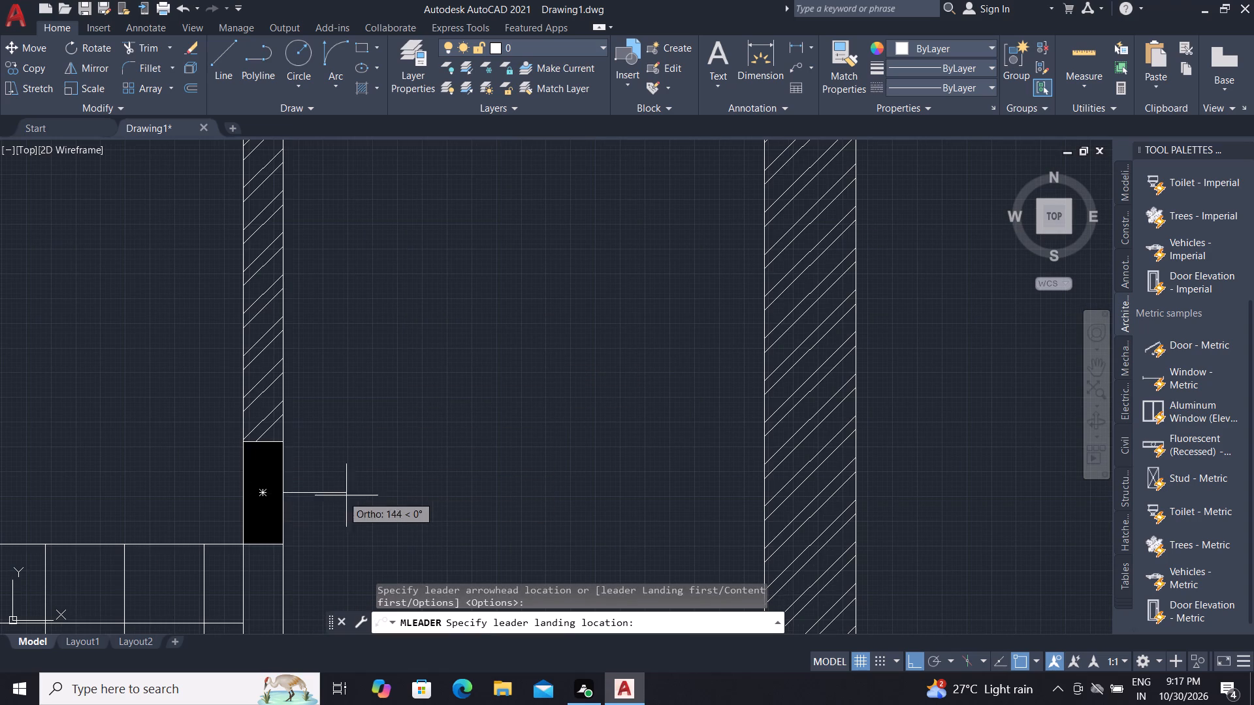
left_click(402, 492)
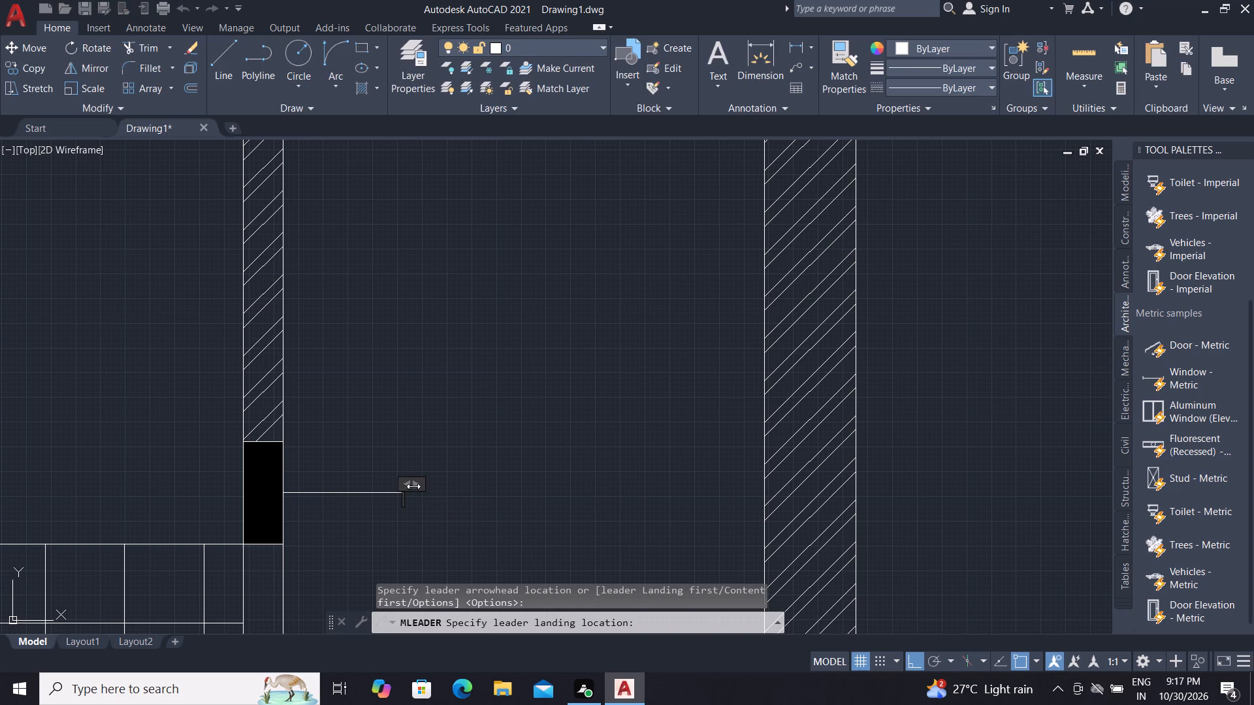
type("LI")
type("NTE")
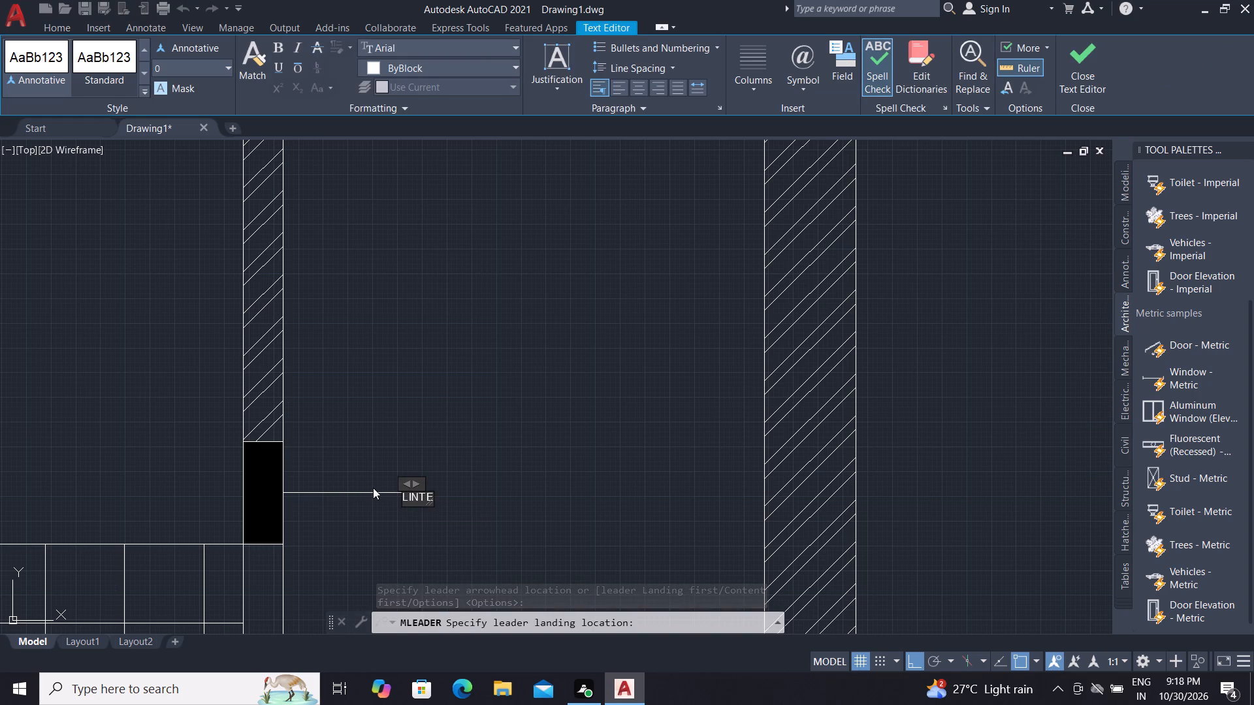
type("L")
key("space")
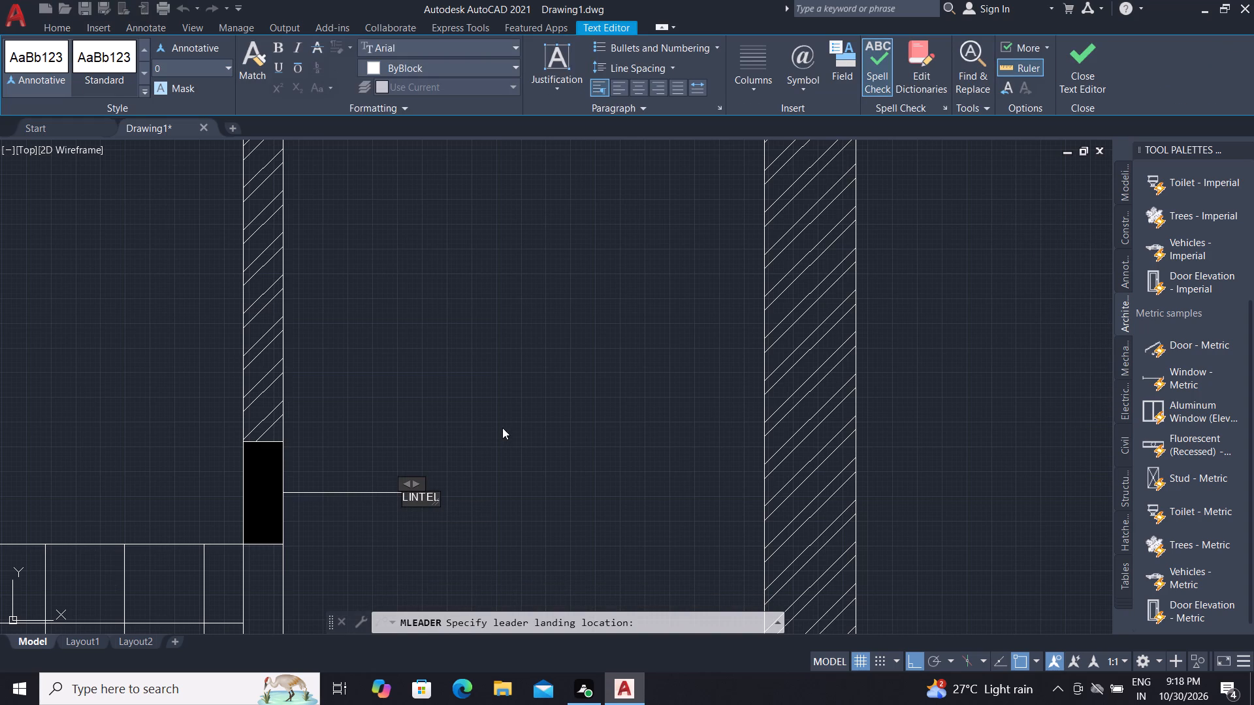
left_click(459, 436)
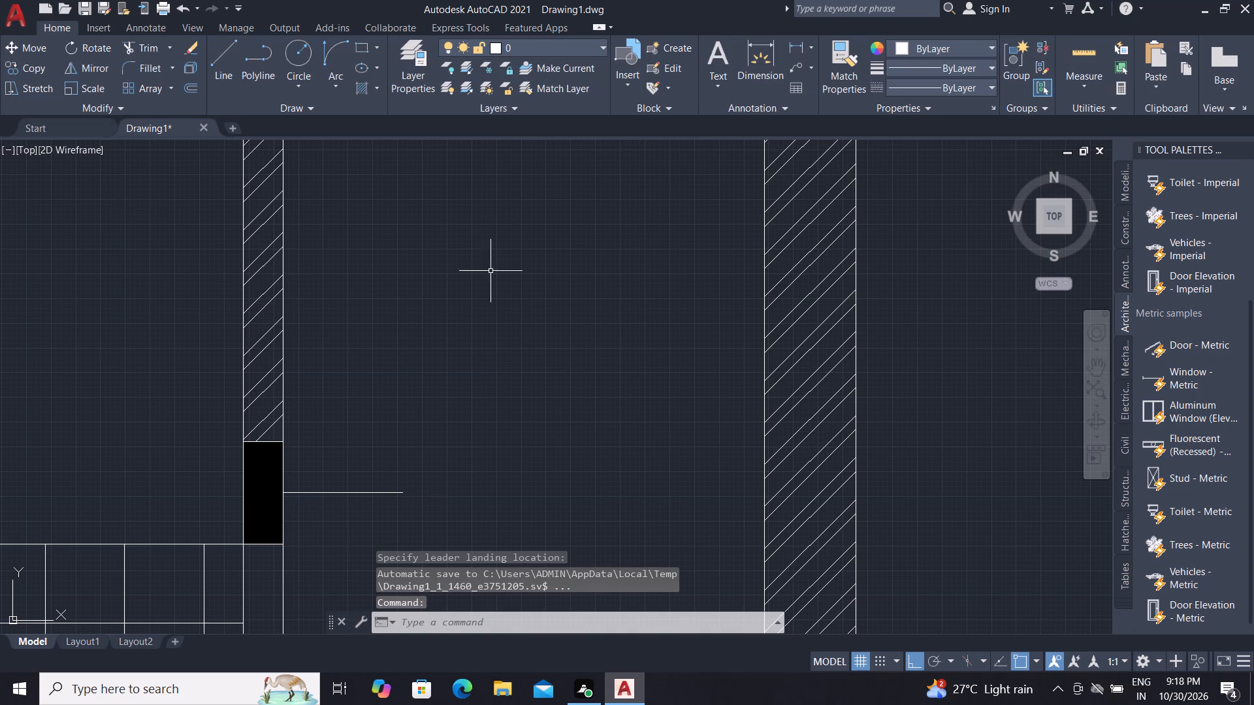
Match the LINTEL leader's properties to the R.W.P leader in the toilet layout plan.
left_click(844, 67)
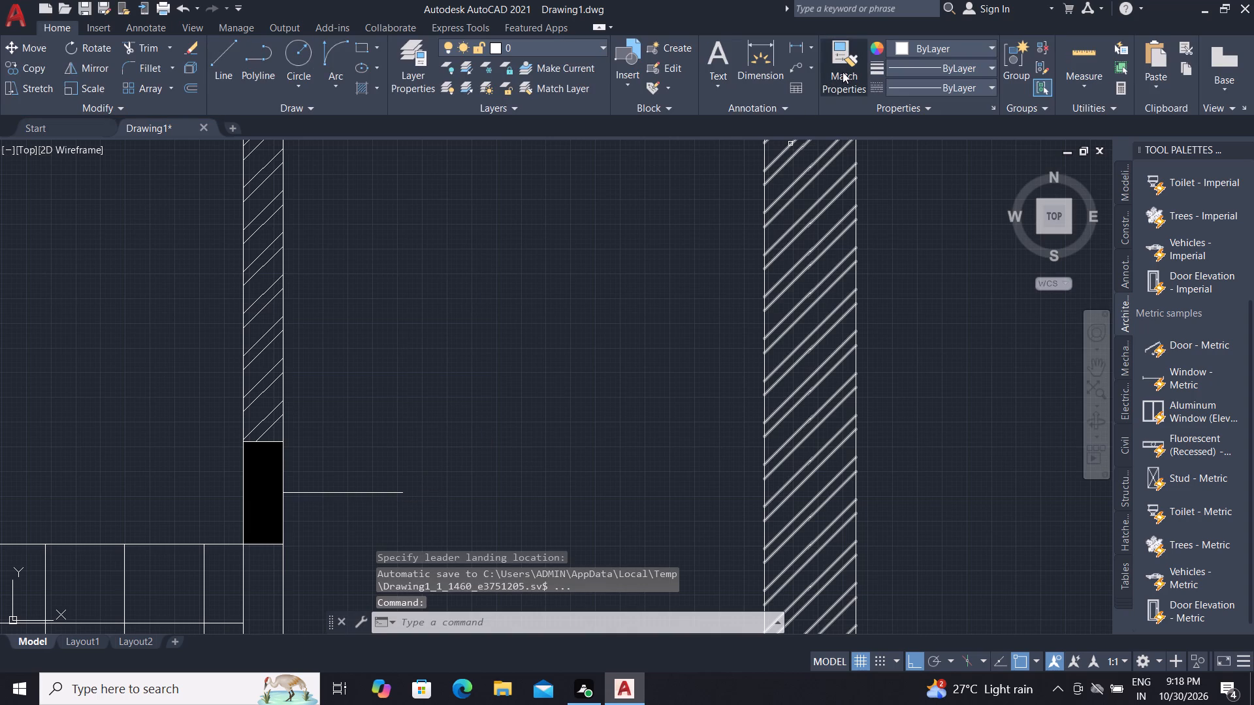
scroll(534, 400, "down", 2)
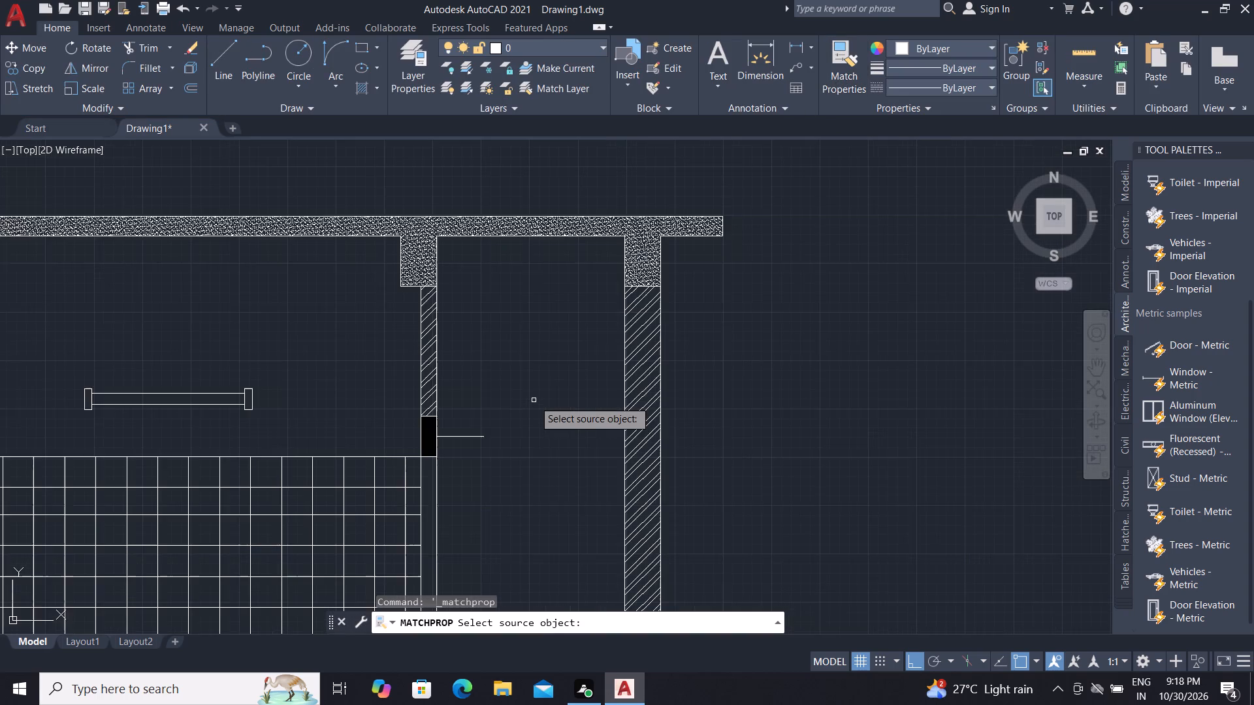
scroll(534, 400, "down", 2)
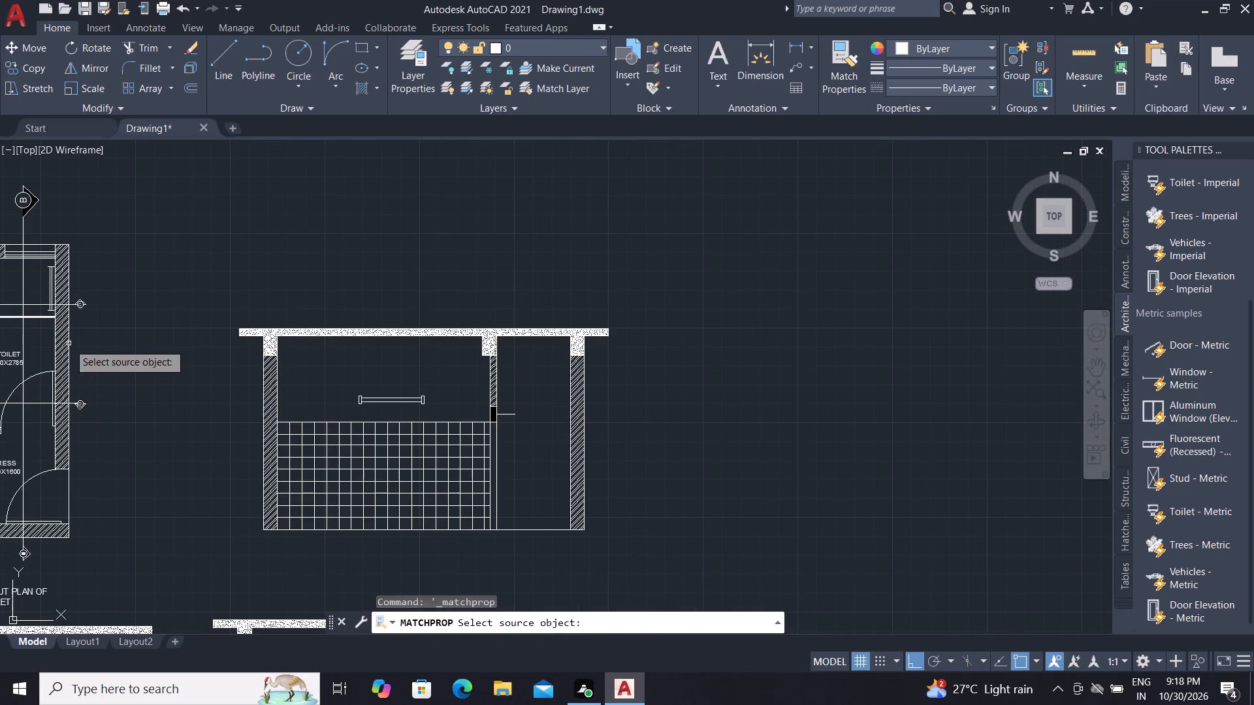
scroll(433, 264, "down", 2)
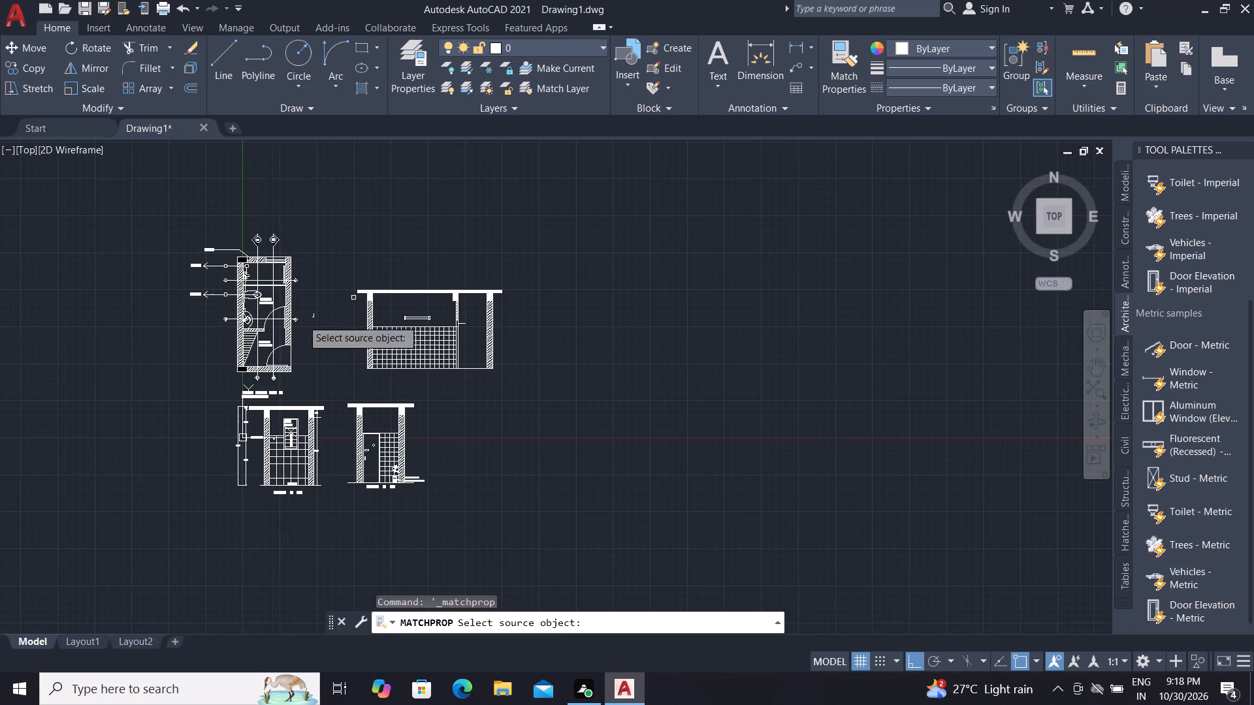
scroll(227, 252, "up", 3)
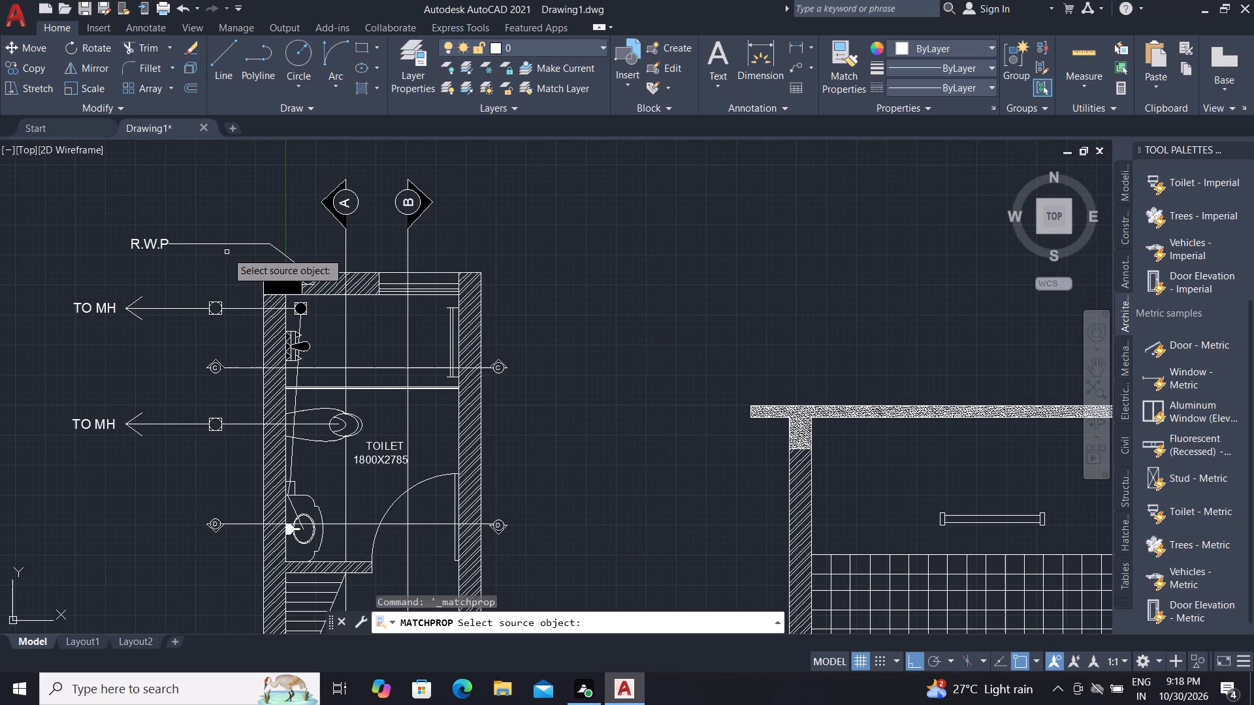
left_click(274, 246)
scroll(261, 188, "down", 2)
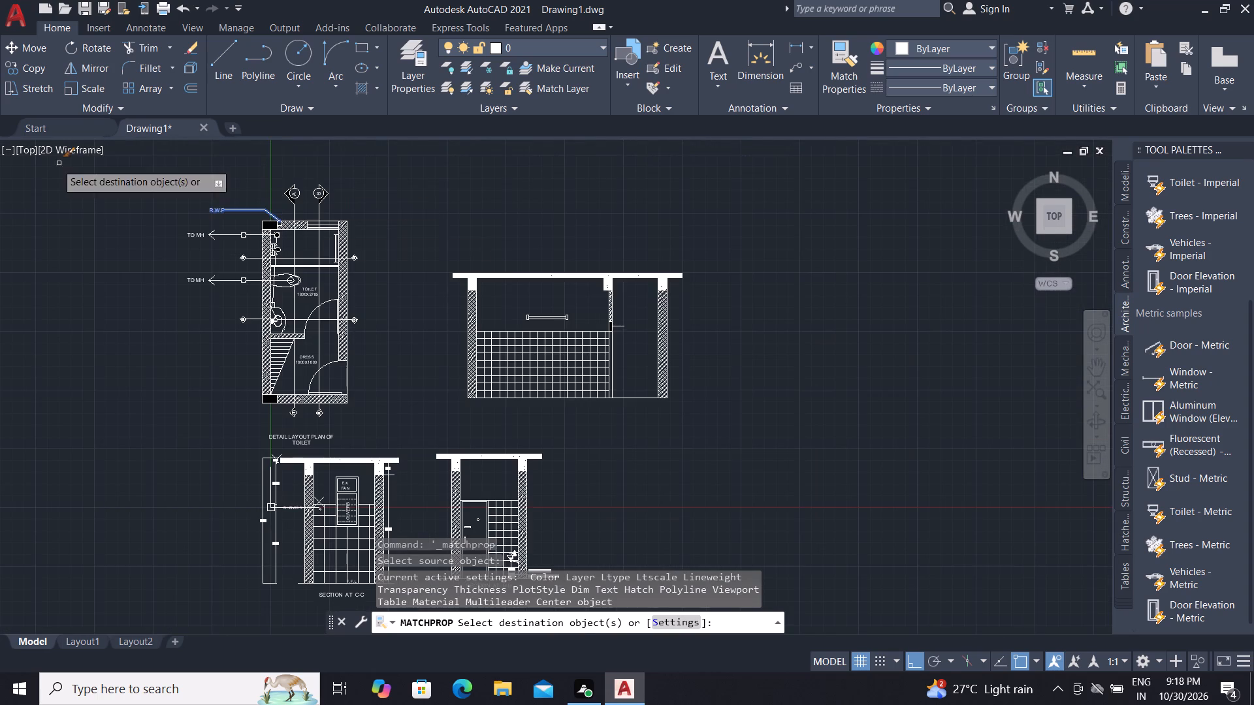
scroll(620, 330, "up", 3)
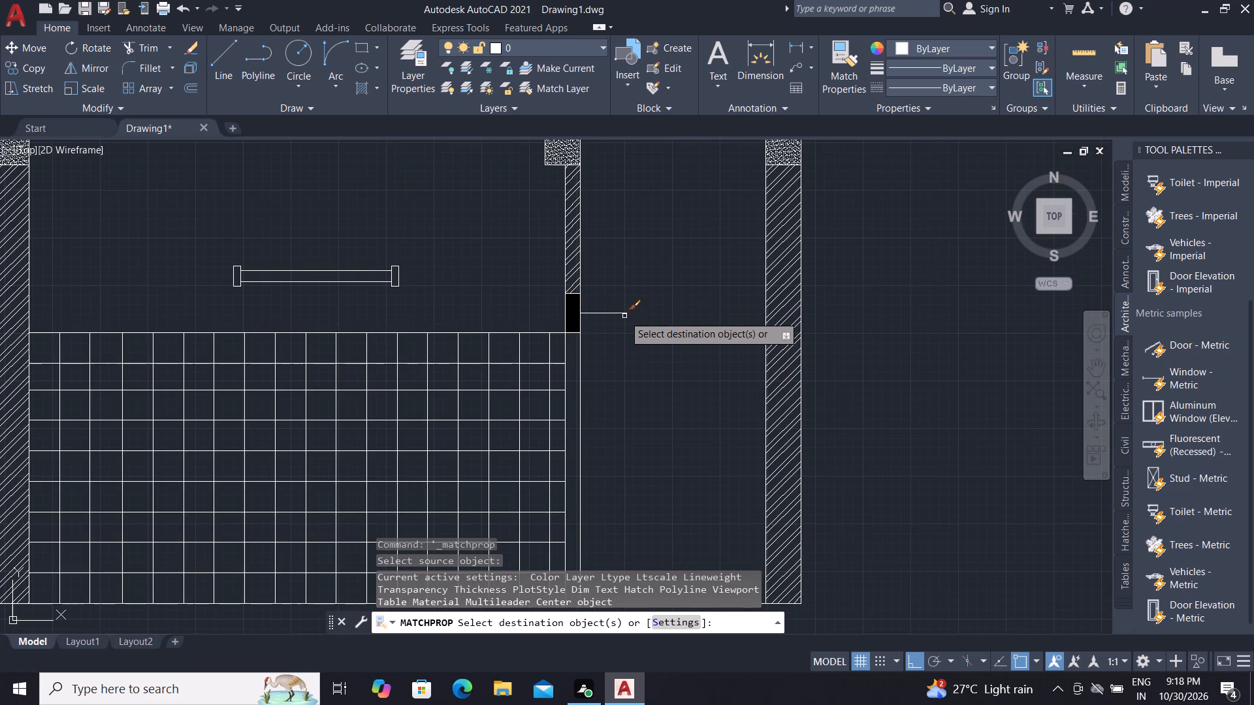
left_click(624, 315)
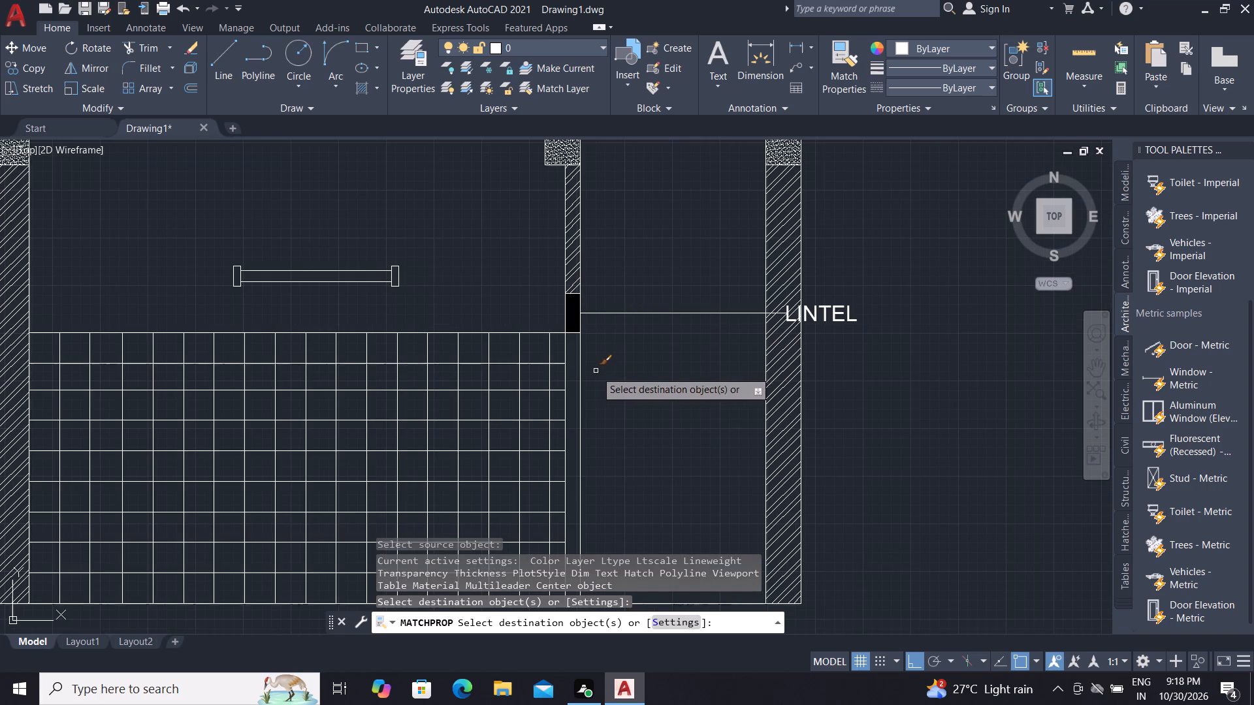
Set the arrowhead size of the LINTEL leader to 80.
key("Escape")
key("Escape")
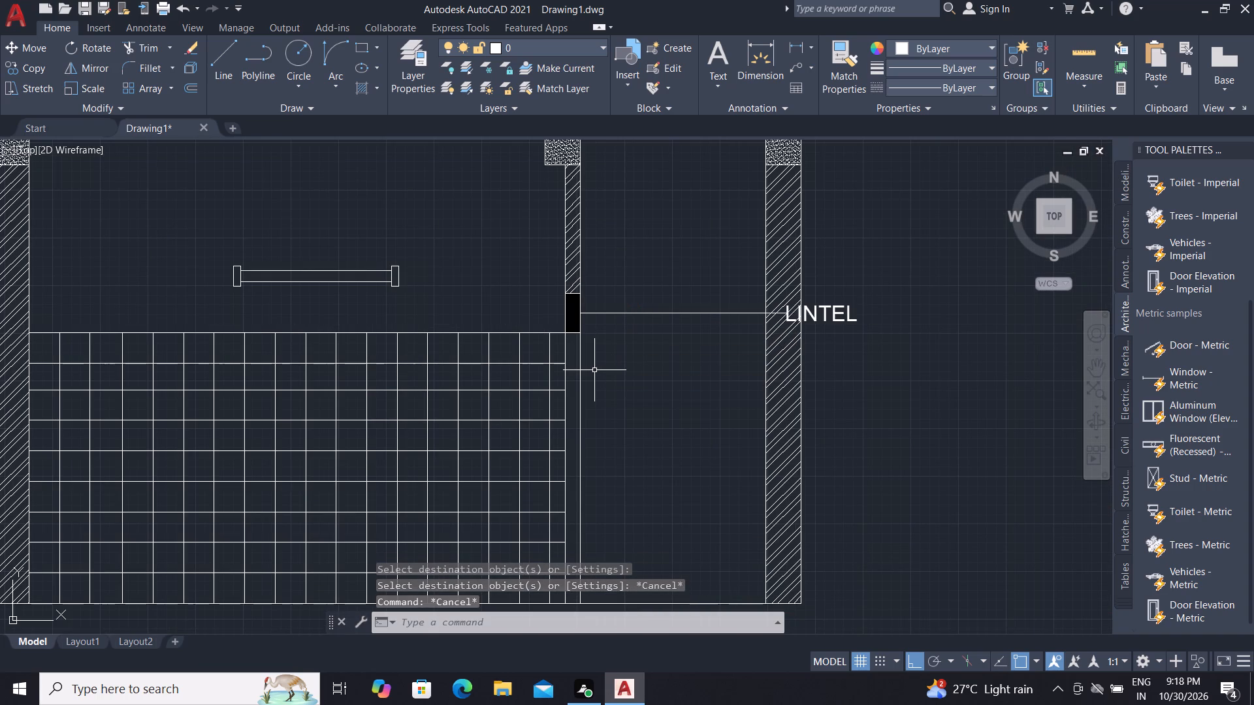
key("p")
type("R")
key("space")
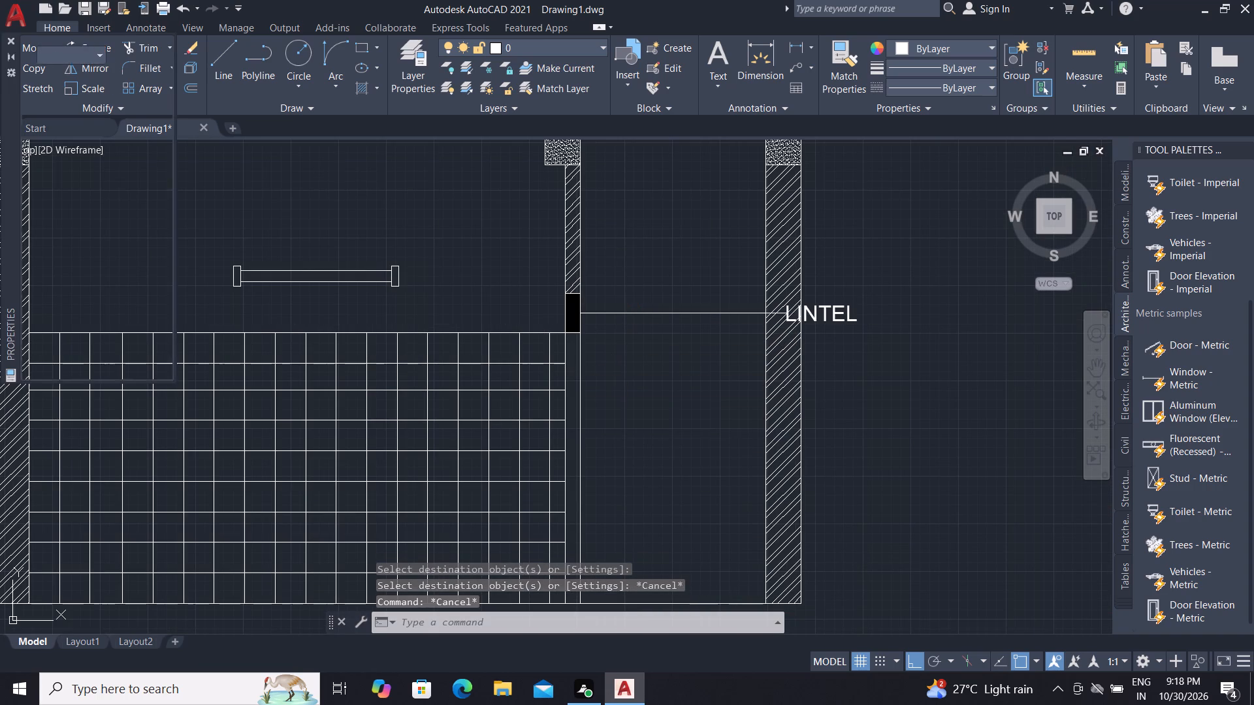
left_click(615, 315)
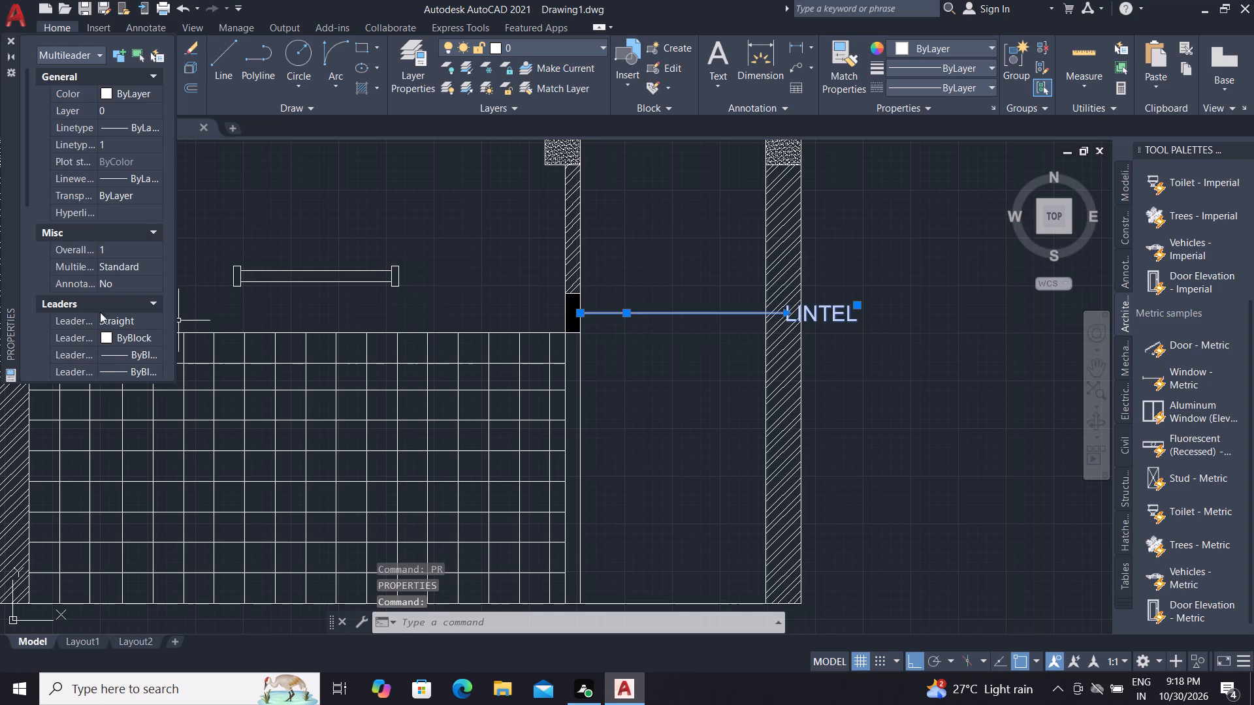
scroll(116, 361, "down", 1)
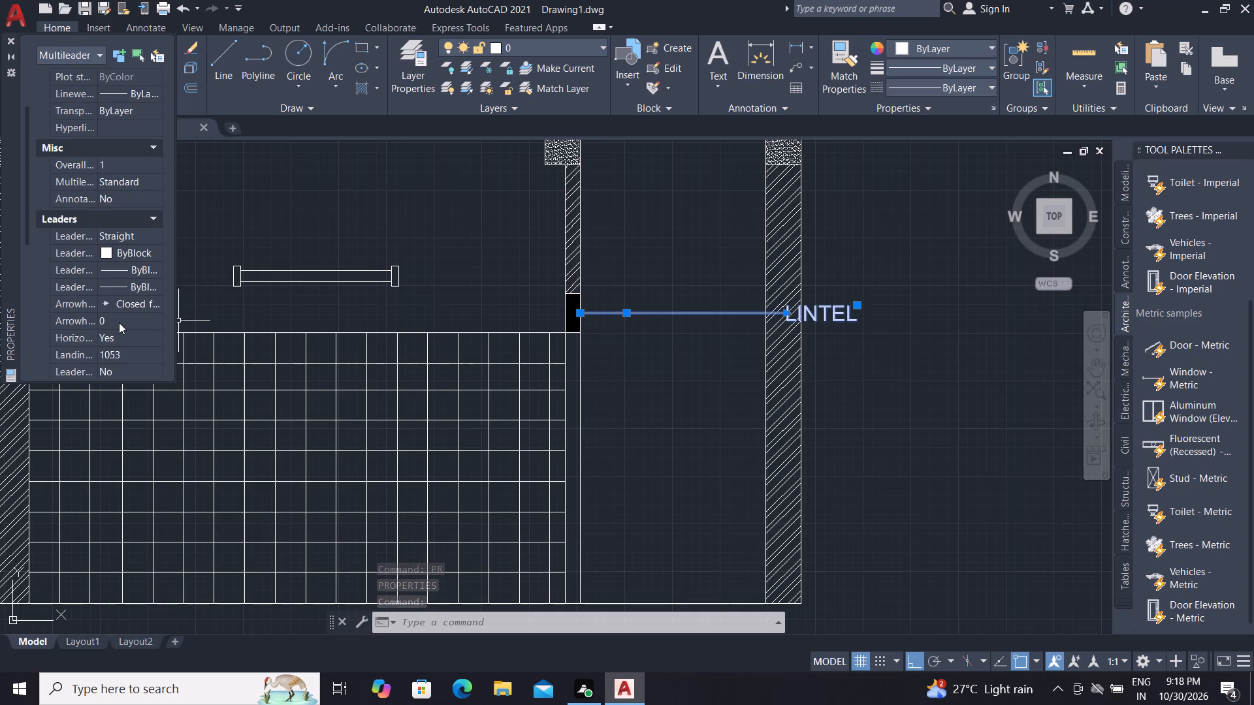
left_click(119, 322)
key("BackSpace")
type("80")
key("Return")
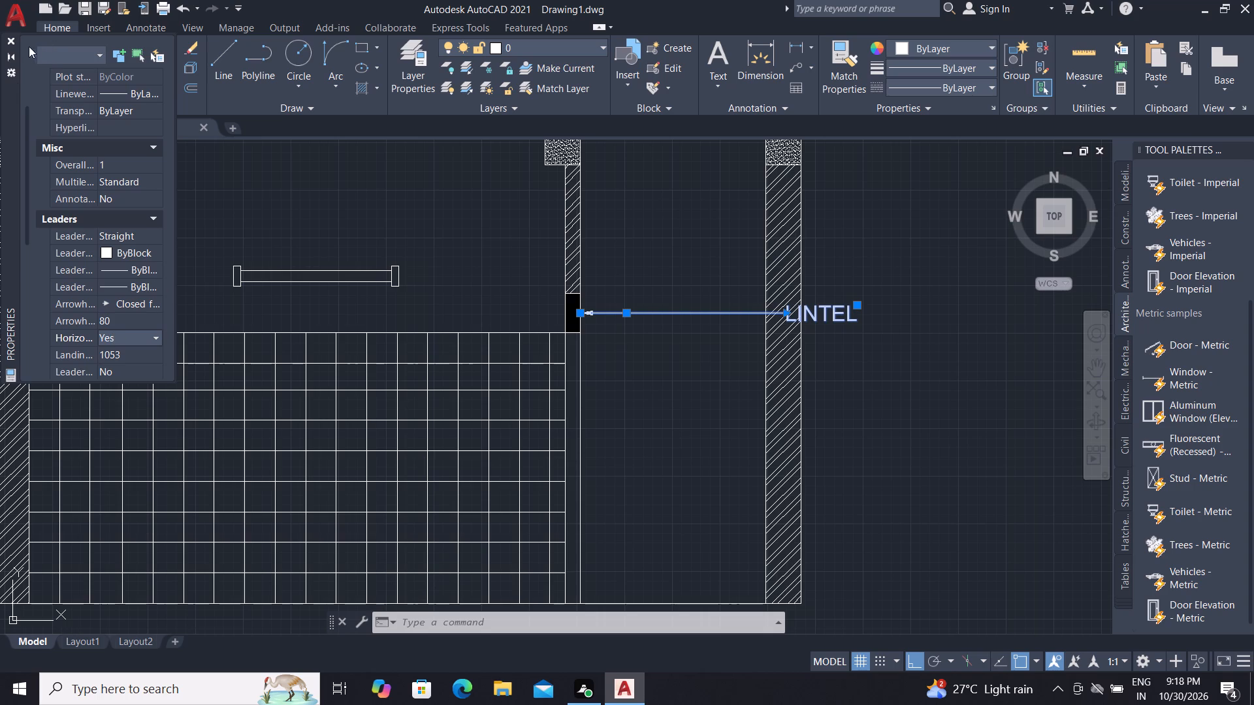
left_click(9, 35)
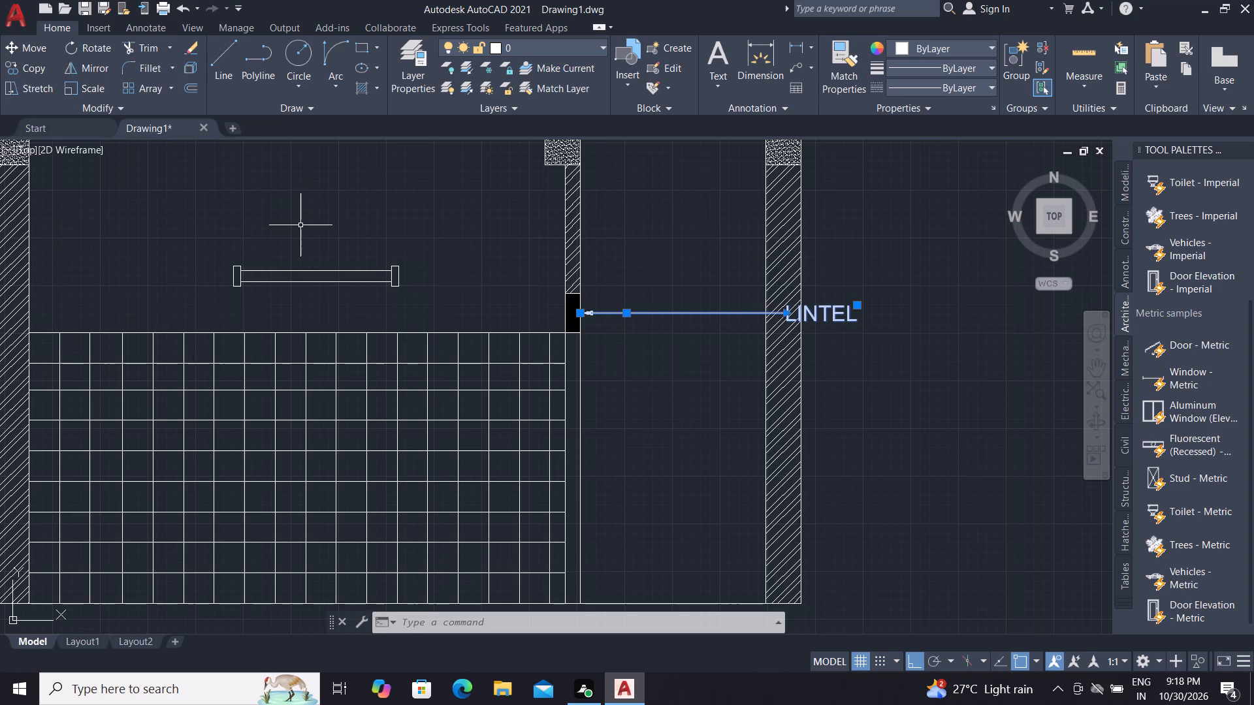
key("Escape")
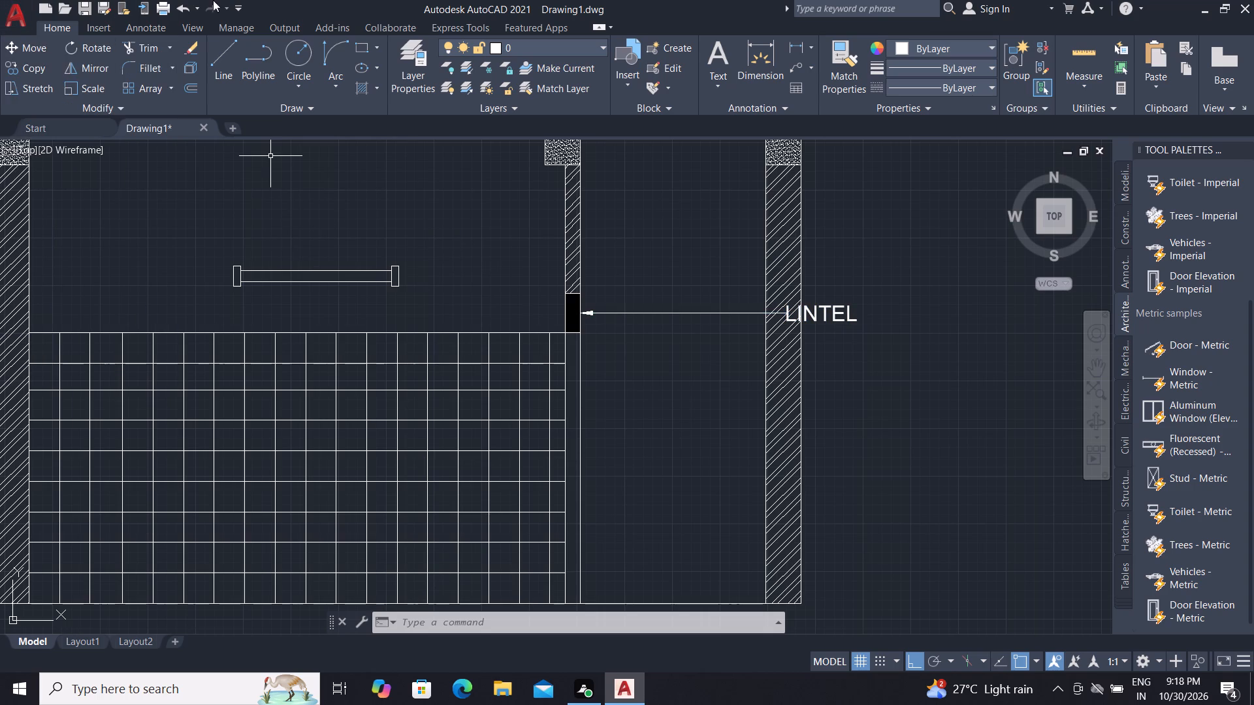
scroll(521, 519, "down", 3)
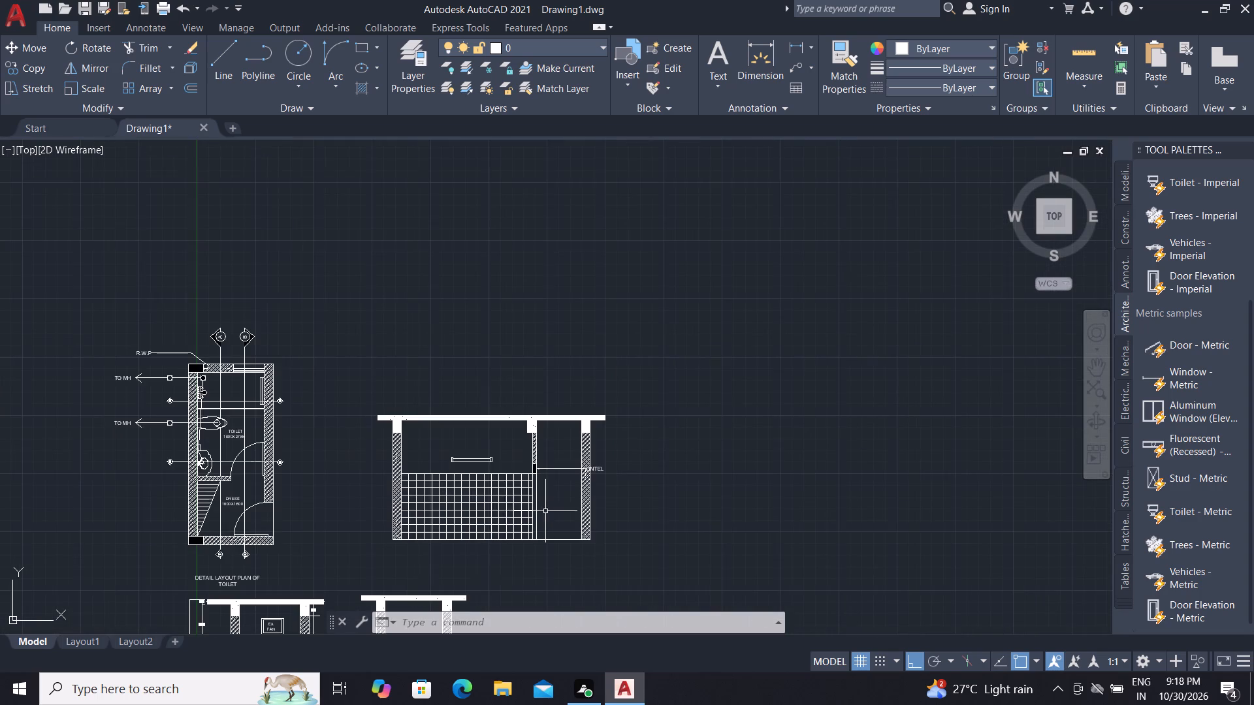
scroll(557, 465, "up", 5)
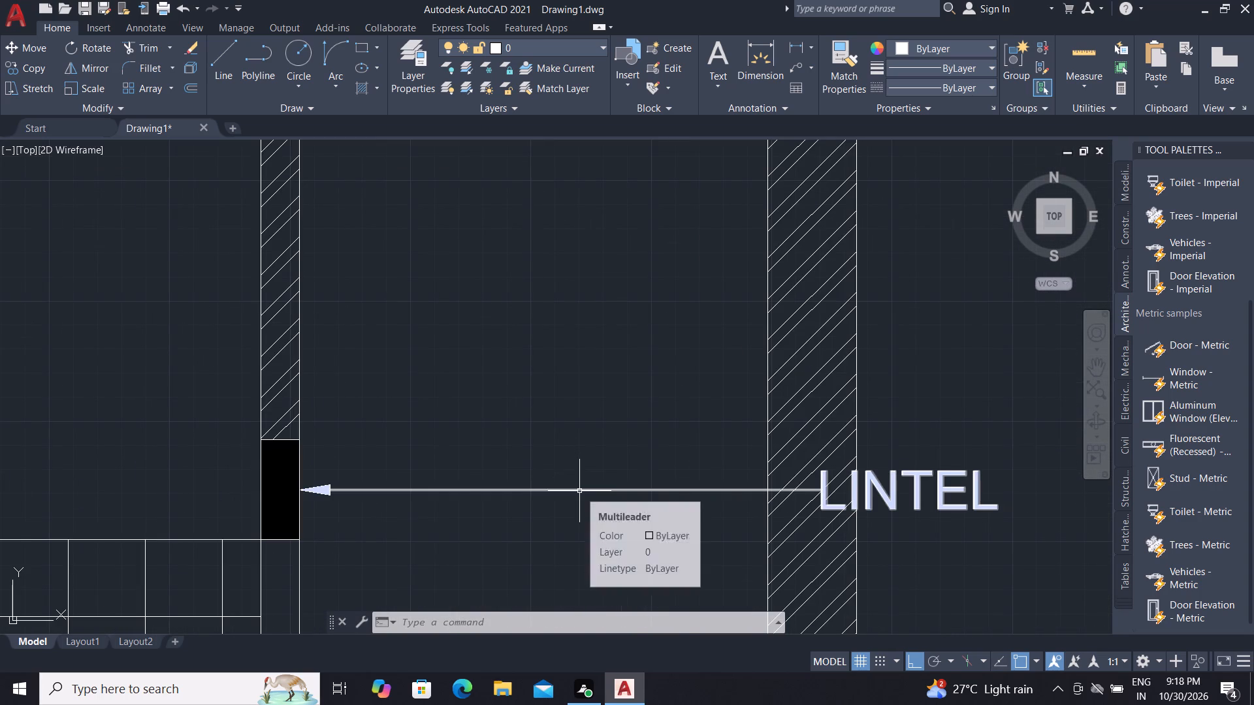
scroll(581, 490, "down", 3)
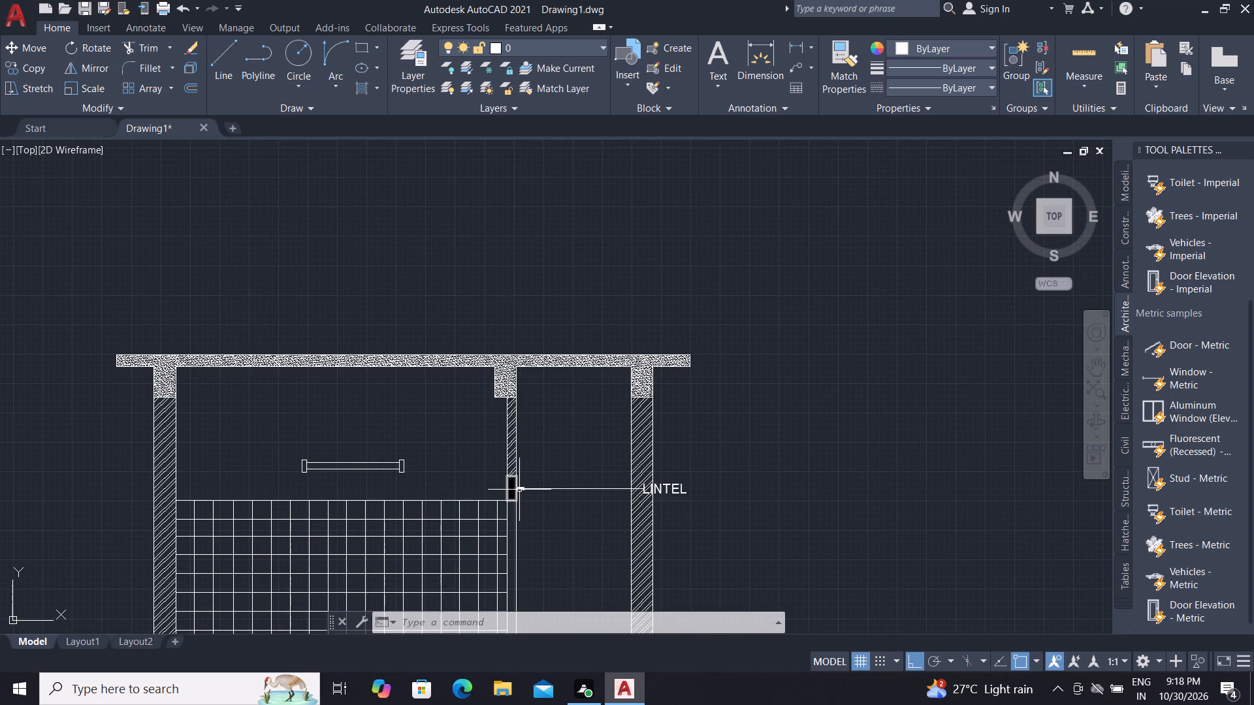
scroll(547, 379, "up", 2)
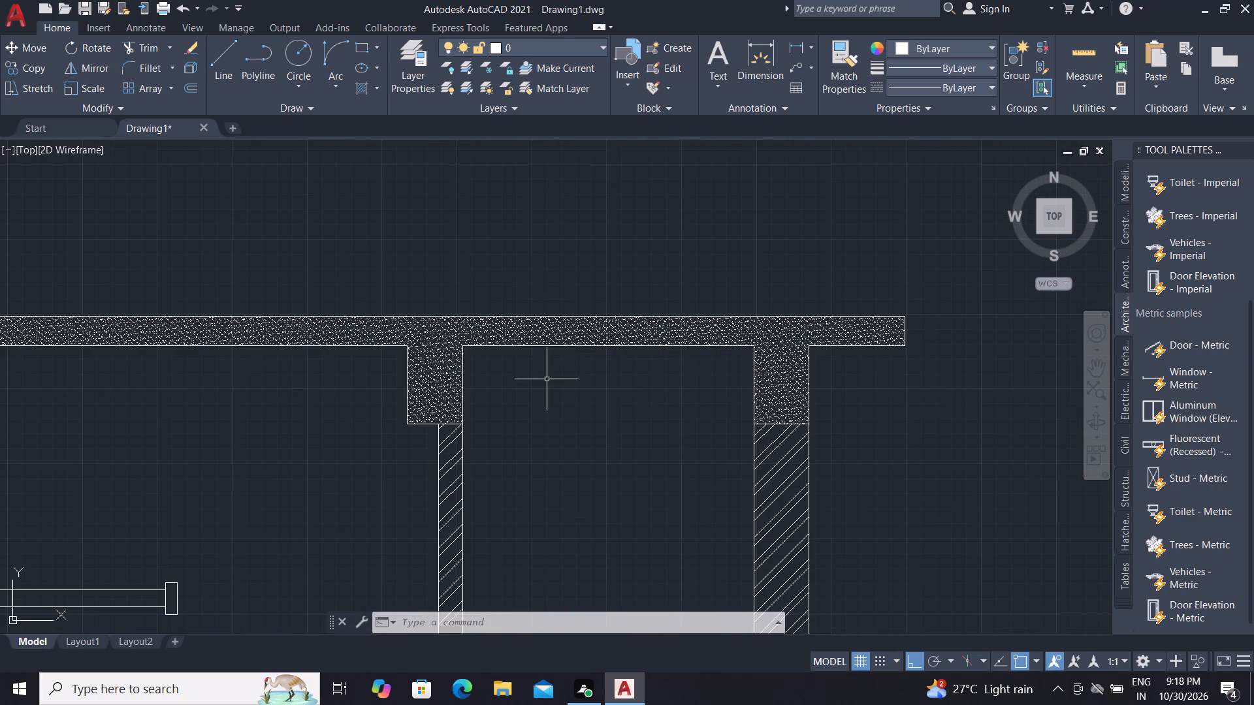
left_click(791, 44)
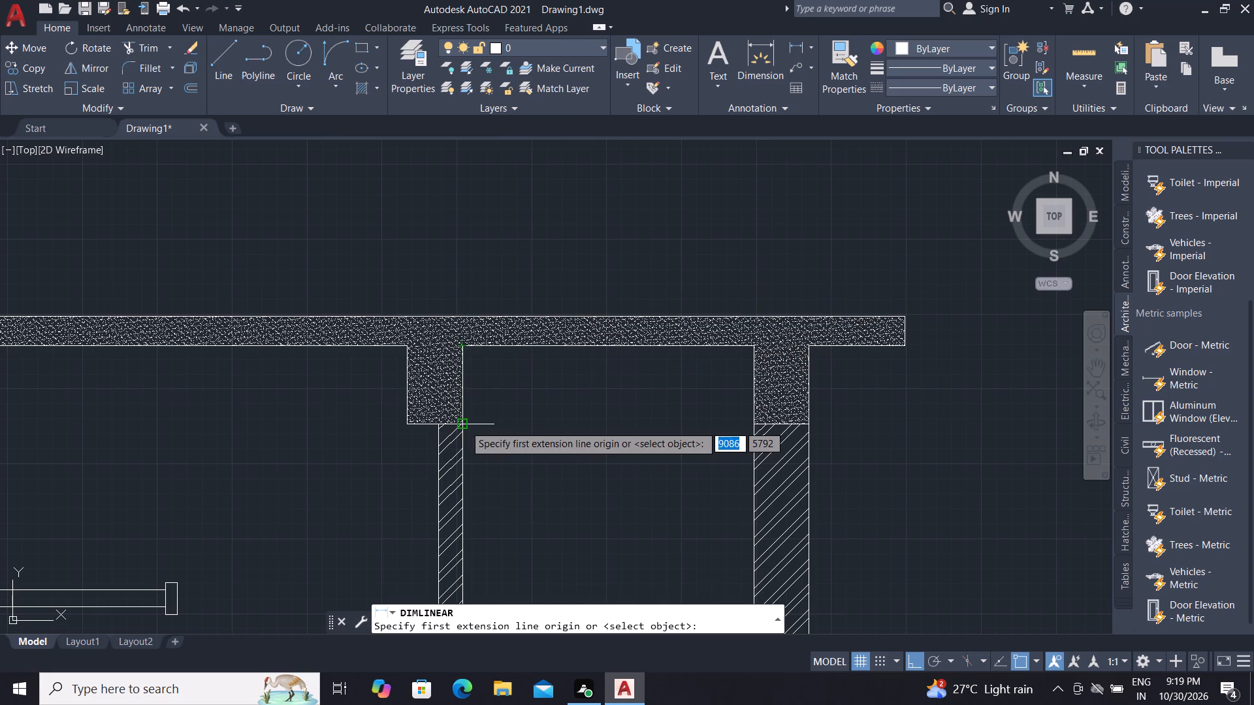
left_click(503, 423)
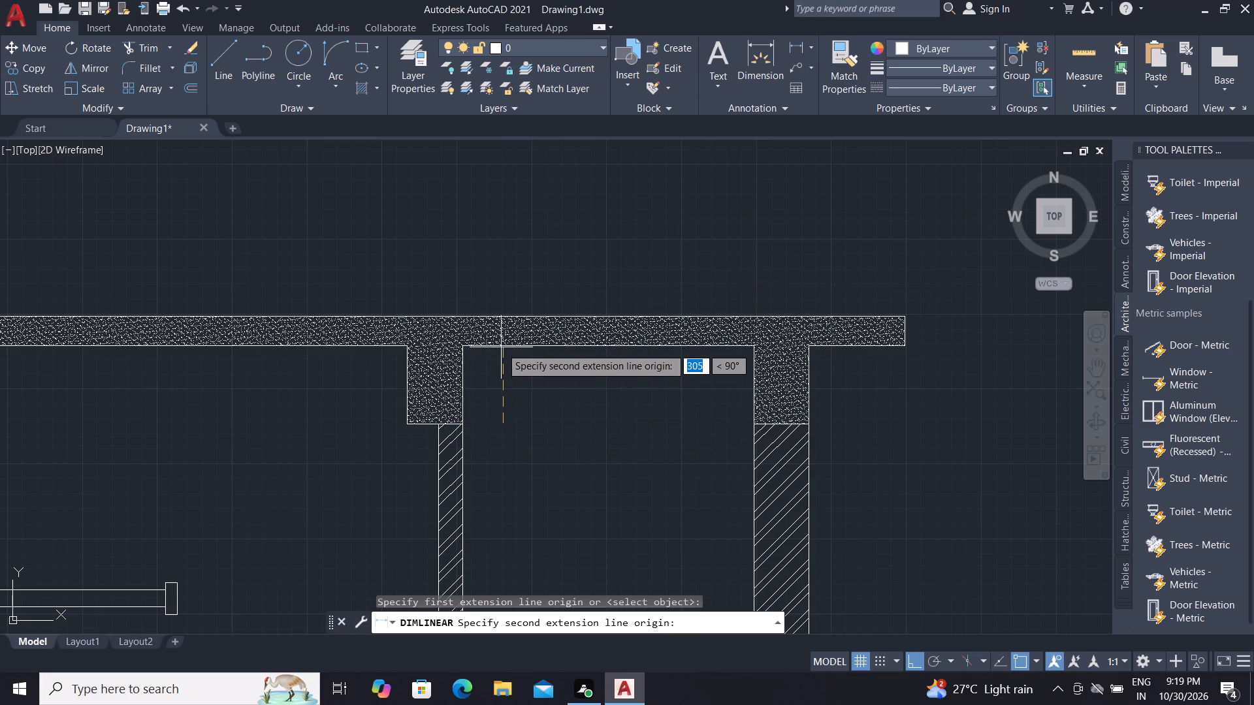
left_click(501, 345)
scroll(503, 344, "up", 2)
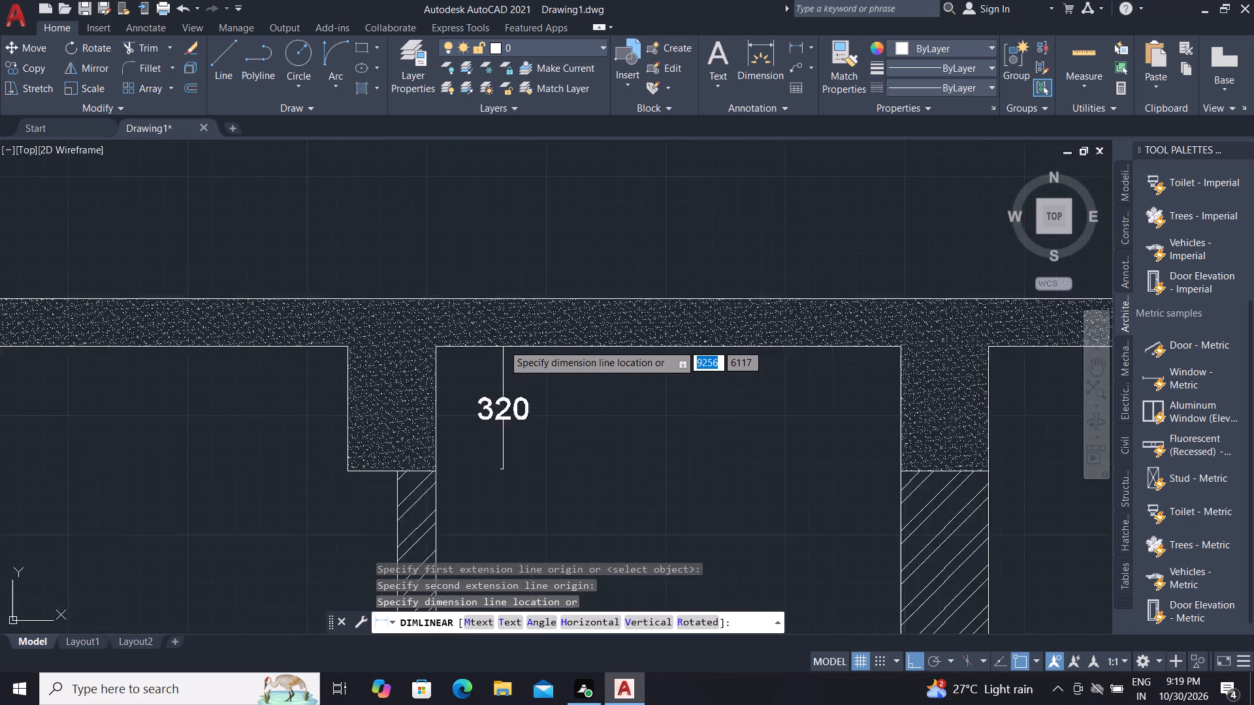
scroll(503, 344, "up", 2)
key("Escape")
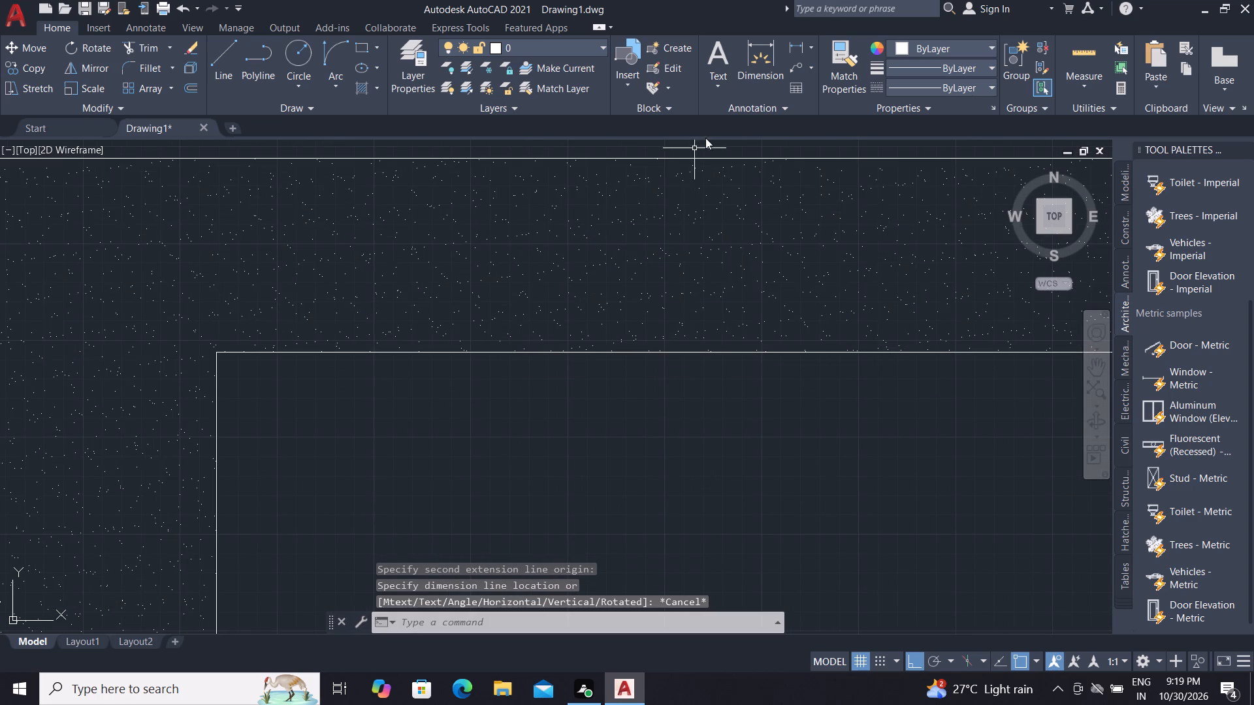
Add a vertical linear dimension for the depth of the beam above the partition, from slab underside to beam underside.
left_click(793, 44)
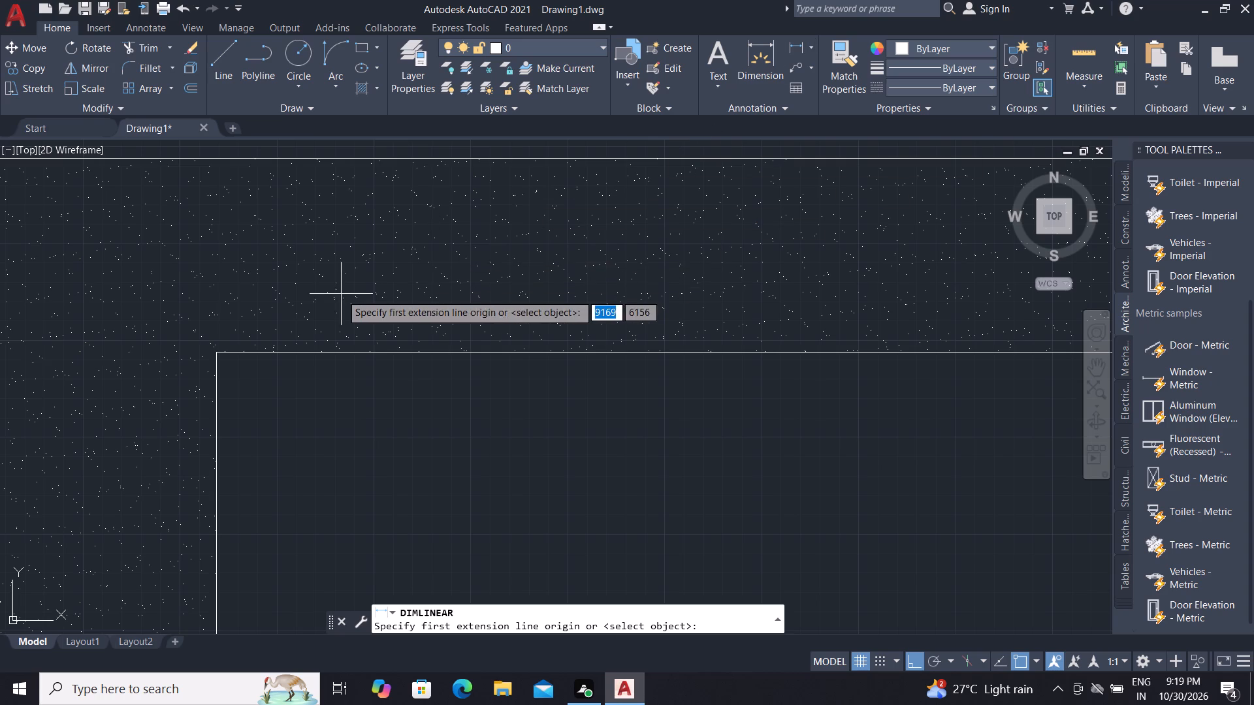
scroll(339, 293, "down", 5)
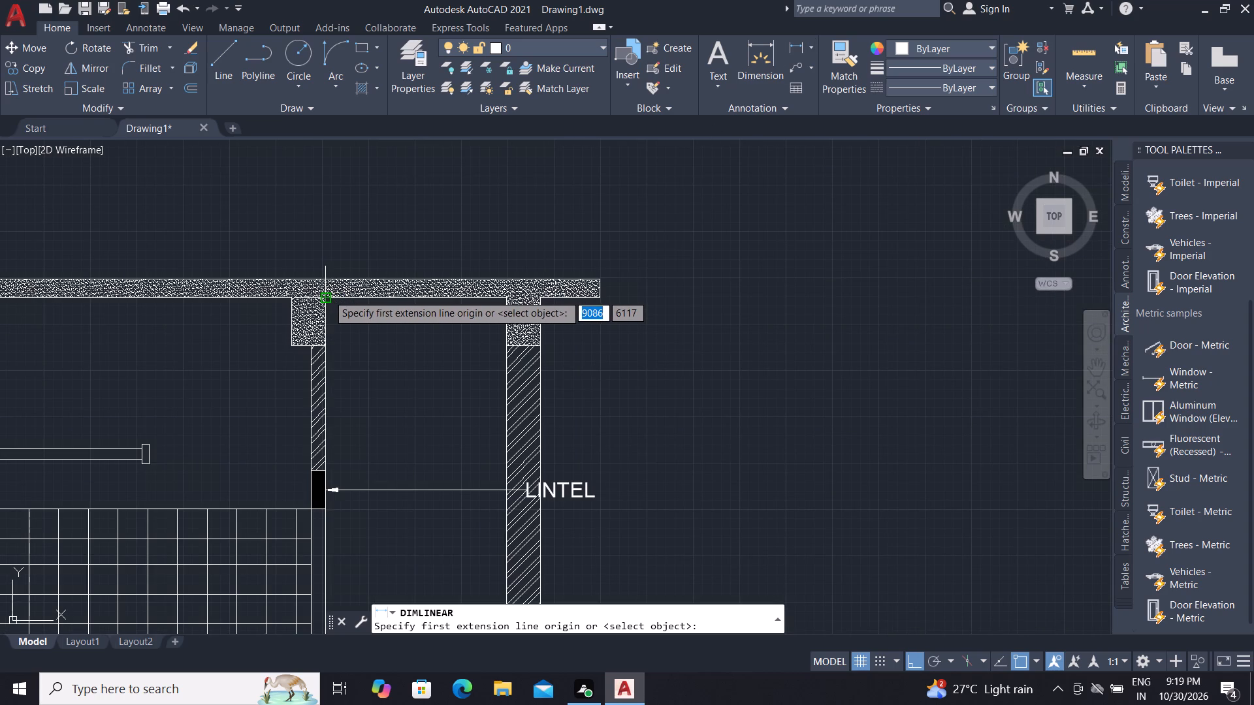
left_click(328, 294)
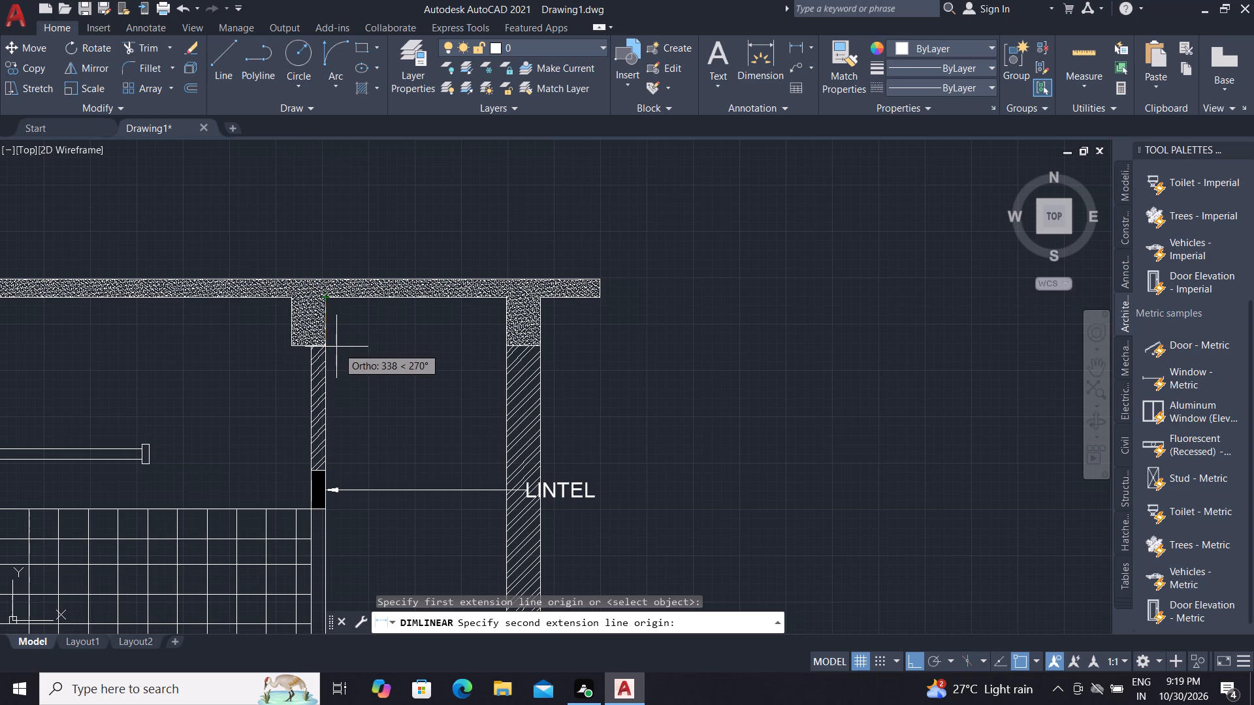
left_click(329, 345)
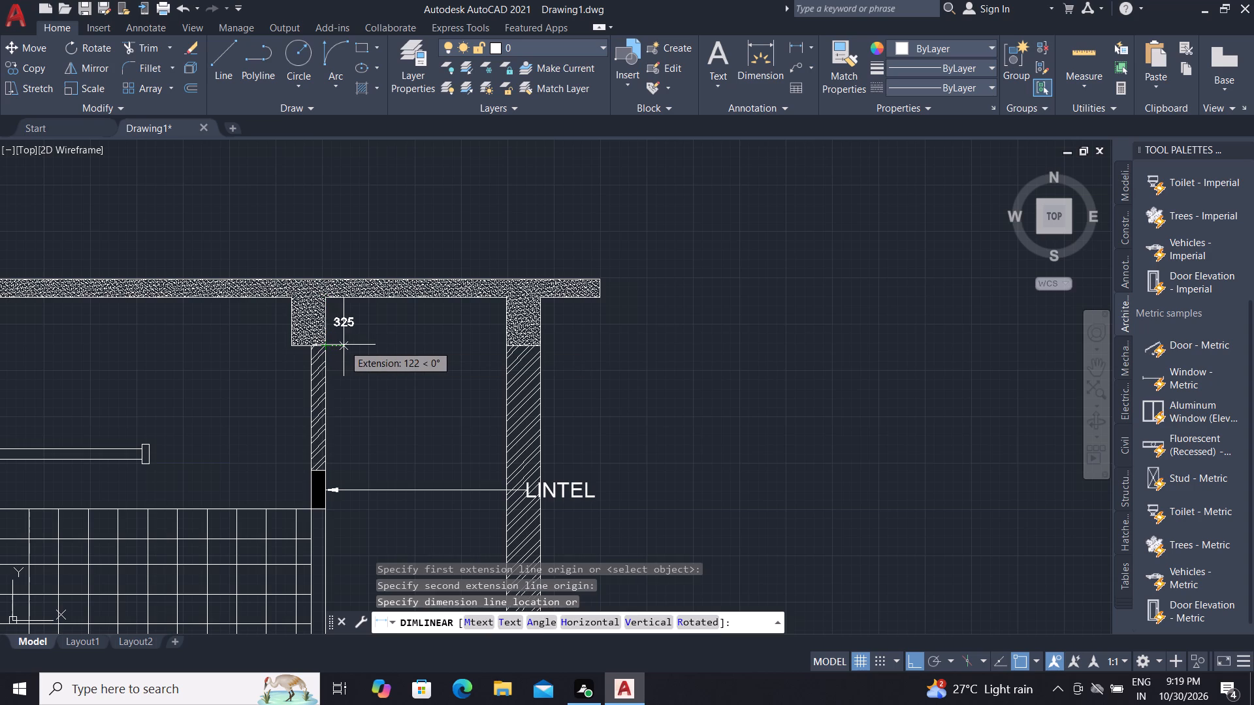
left_click(348, 346)
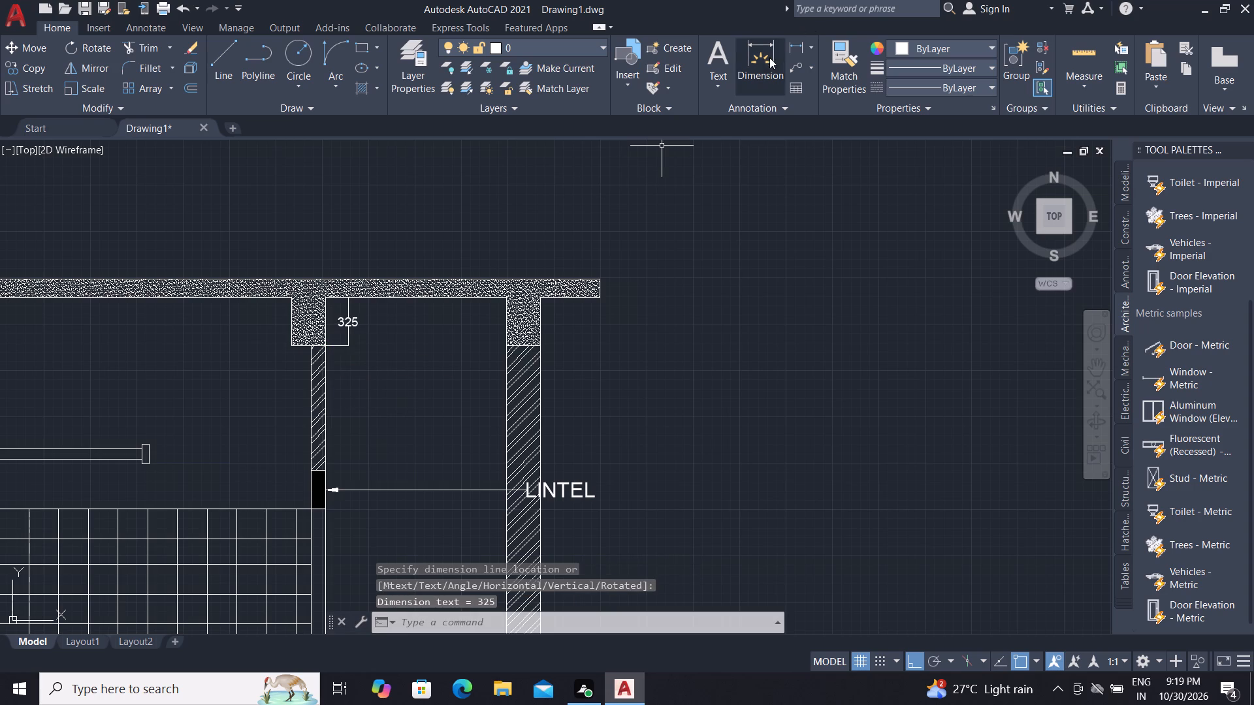
Add a vertical linear dimension from the beam underside to the floor line, in line with the beam depth dimension.
left_click(796, 43)
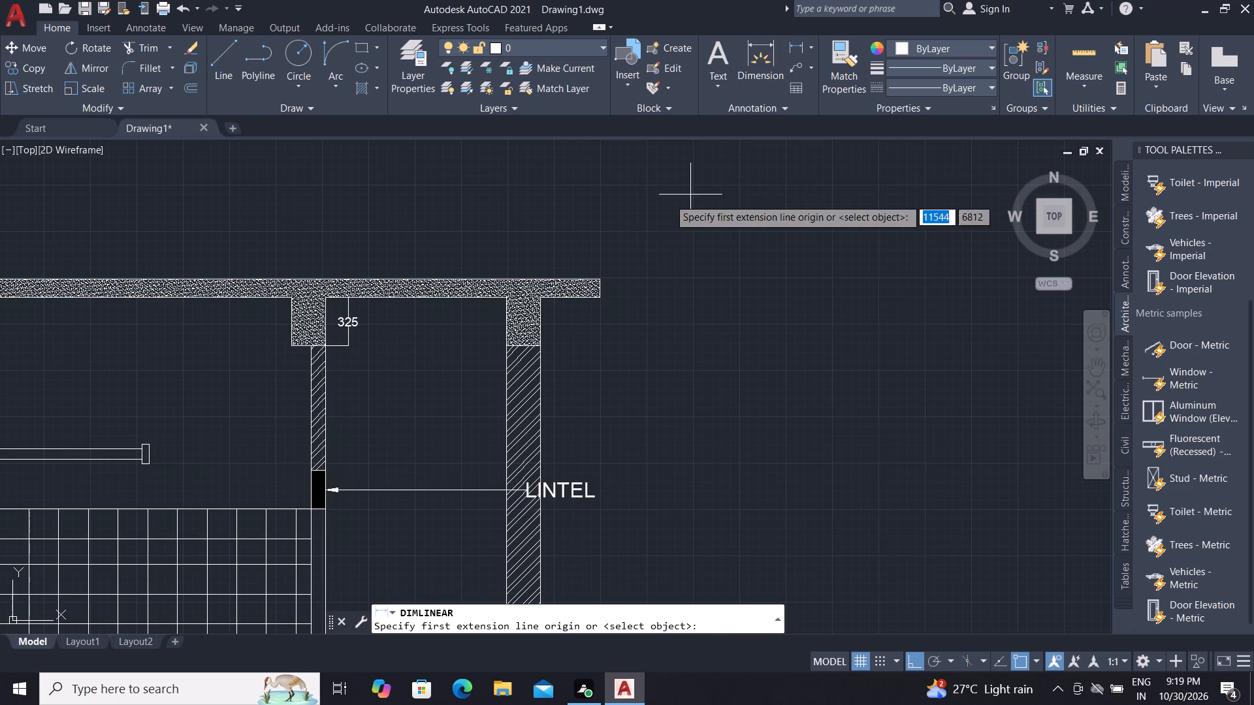
left_click(349, 344)
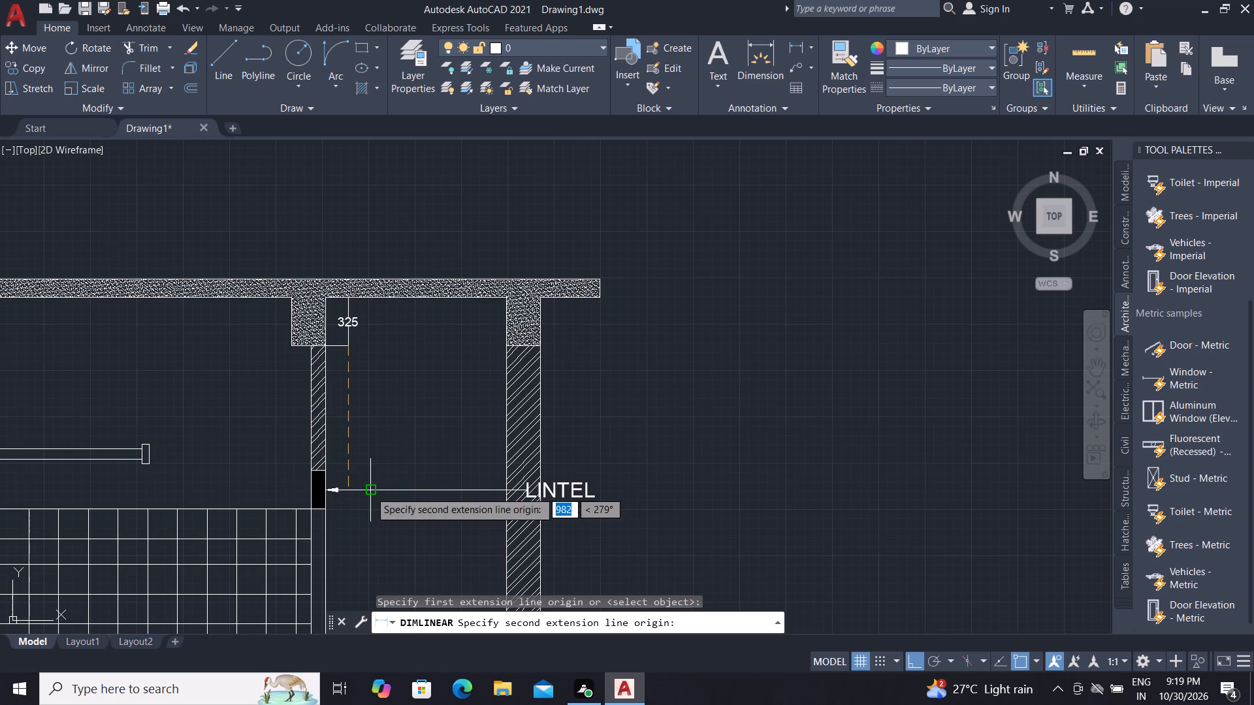
scroll(370, 491, "down", 2)
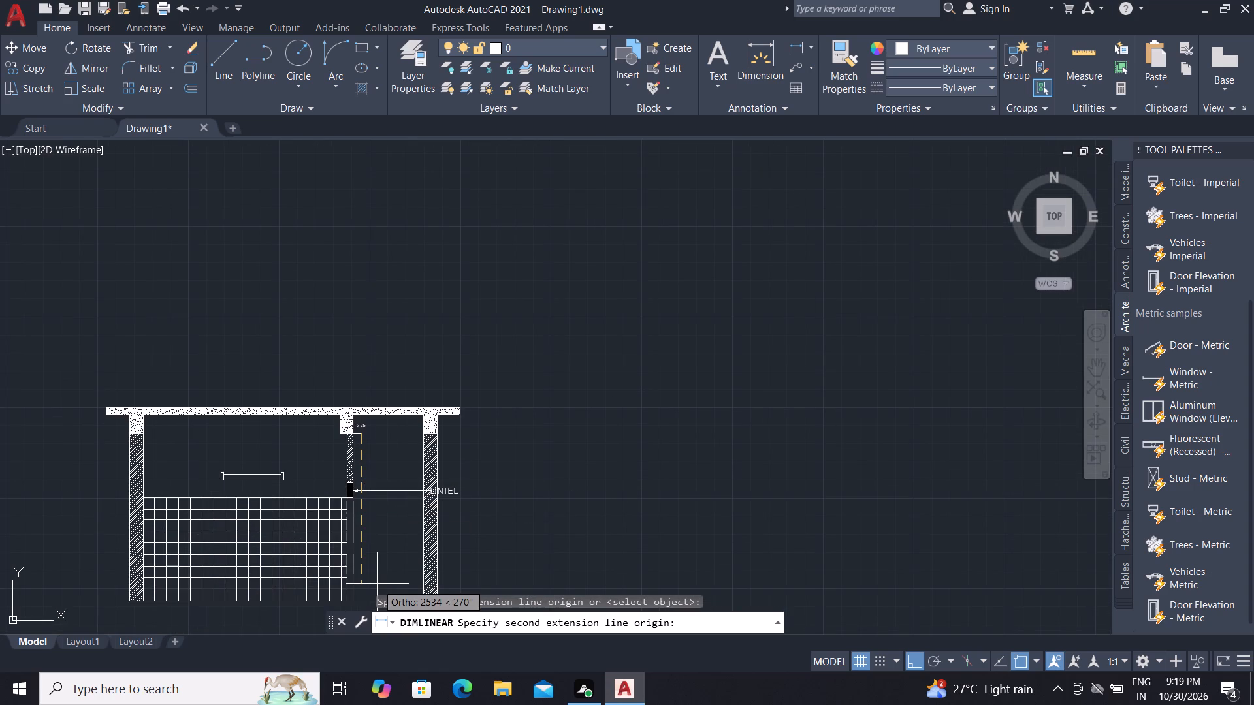
scroll(387, 539, "down", 1)
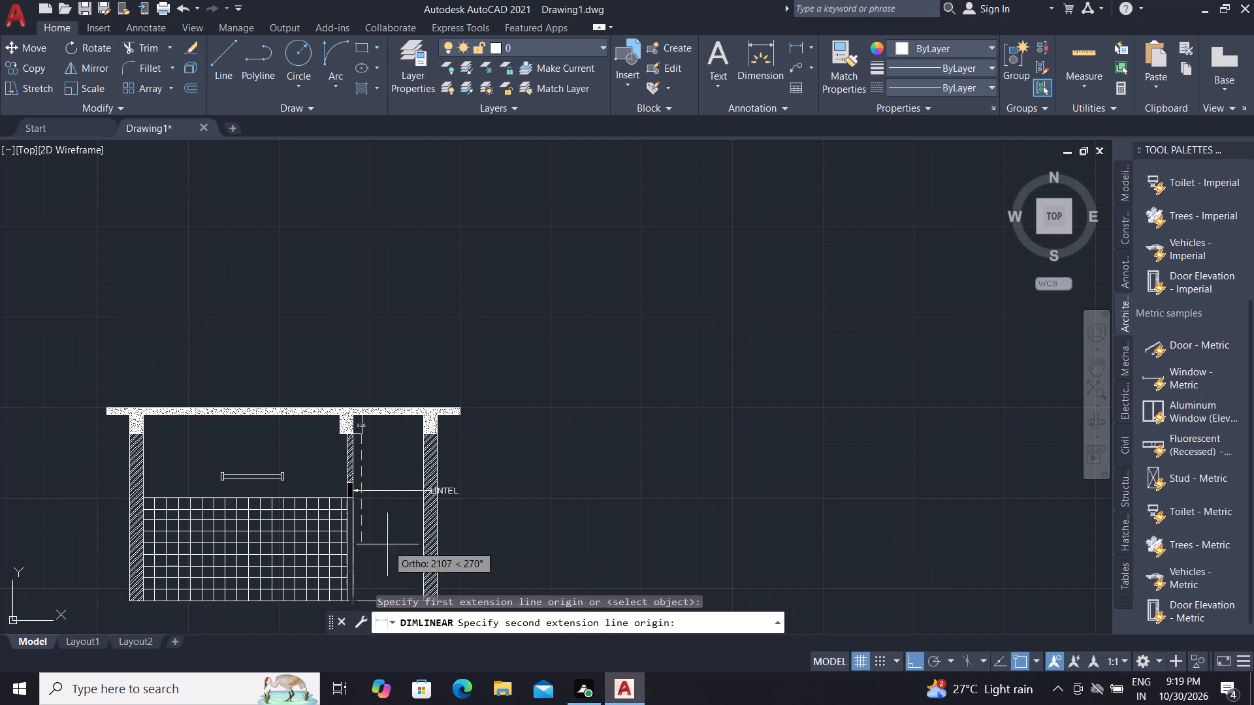
scroll(387, 527, "down", 2)
scroll(378, 525, "up", 7)
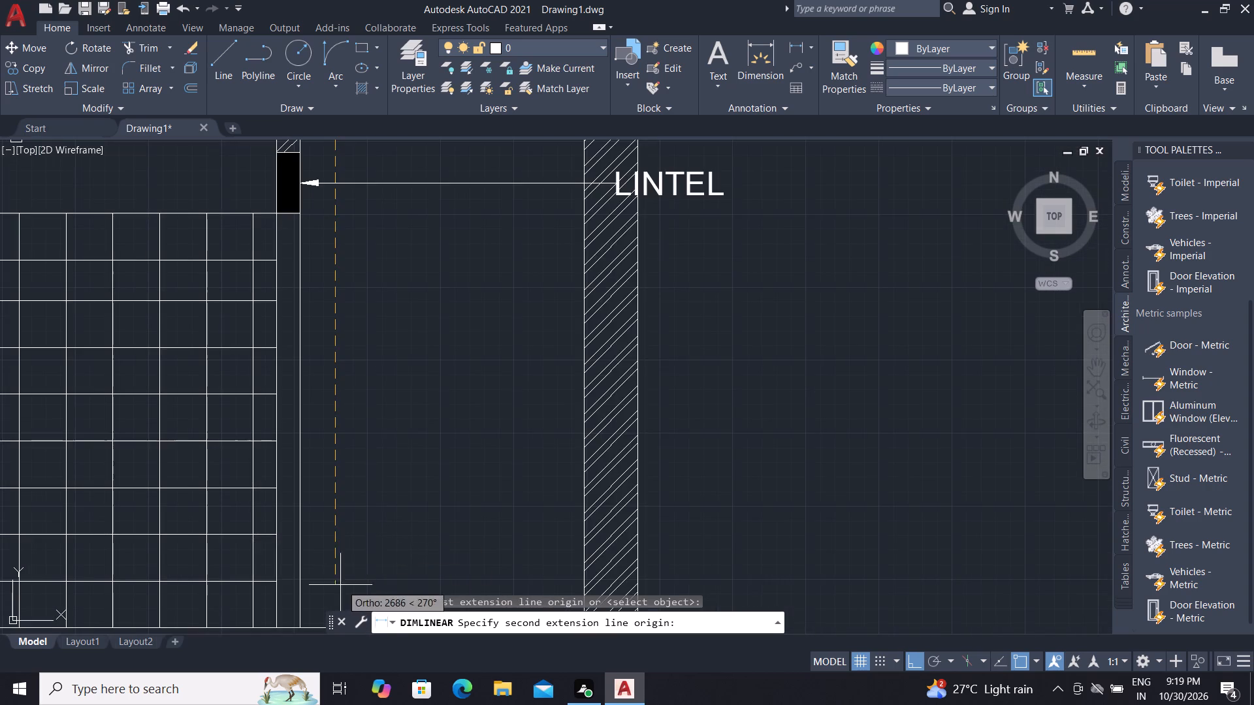
scroll(338, 555, "down", 2)
left_click(334, 581)
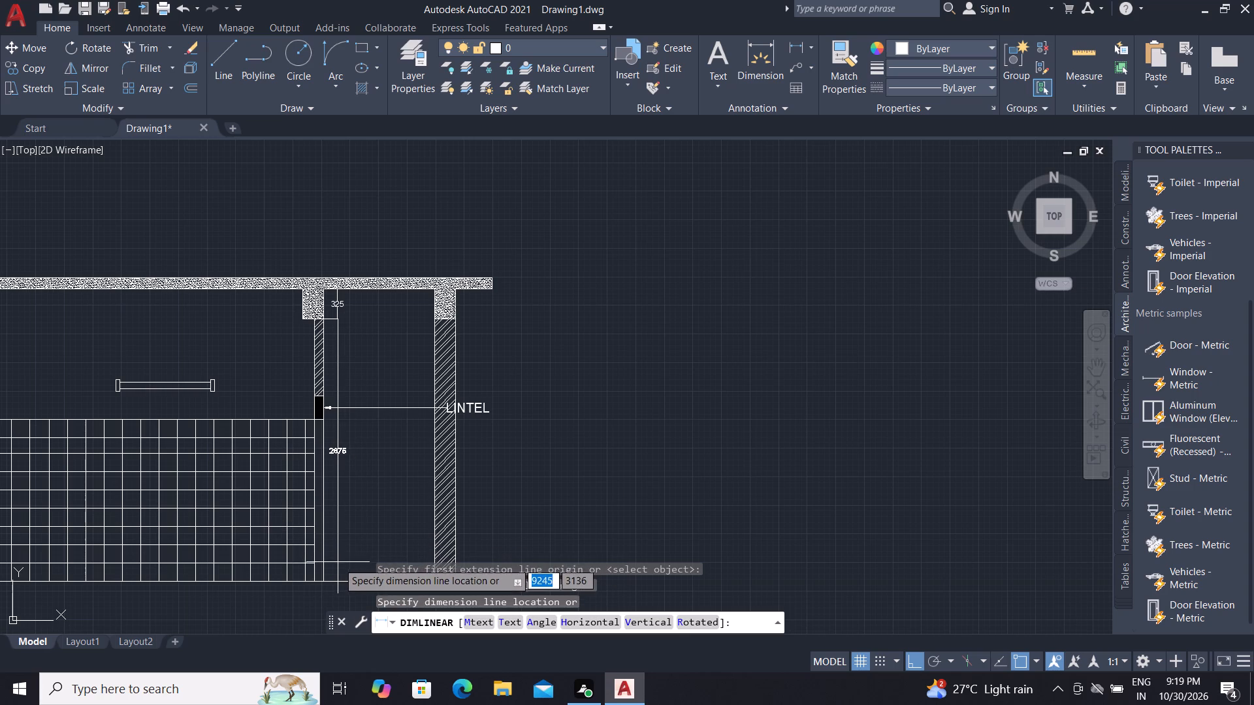
left_click(336, 563)
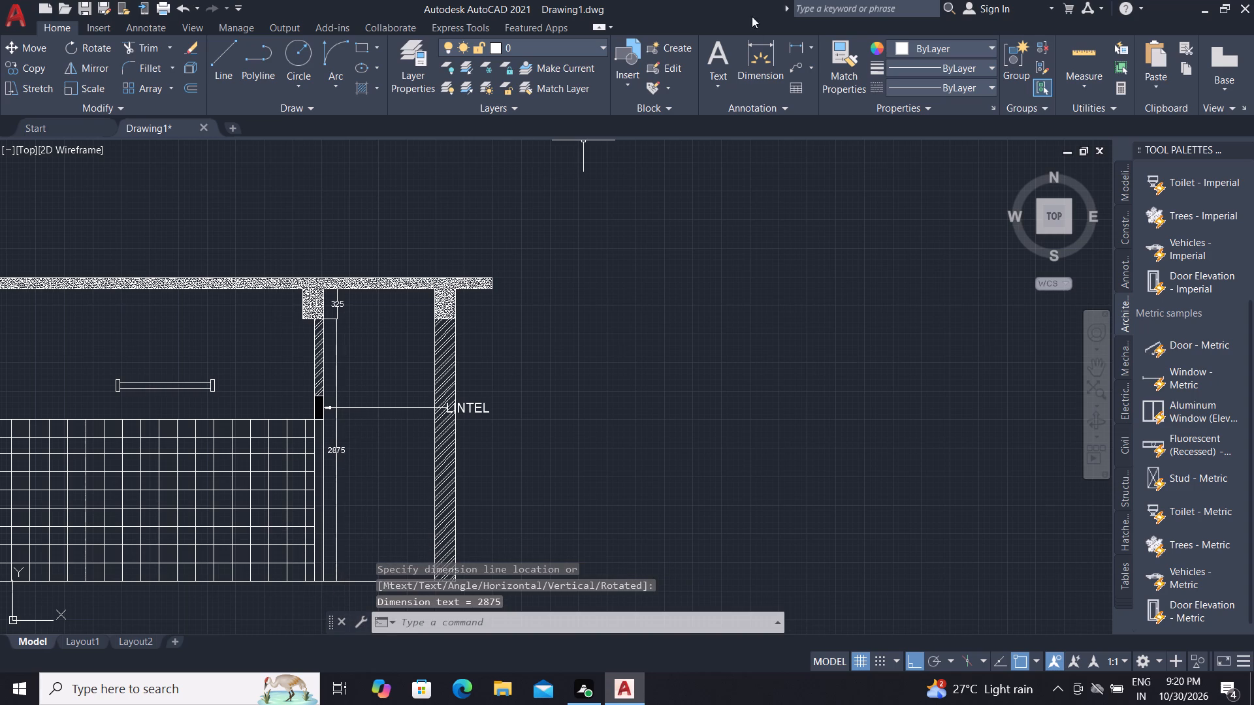
Match the new beam depth and beam-to-floor dimensions to the properties of the 2875 dimension in Section C-C.
left_click(843, 70)
scroll(829, 152, "down", 2)
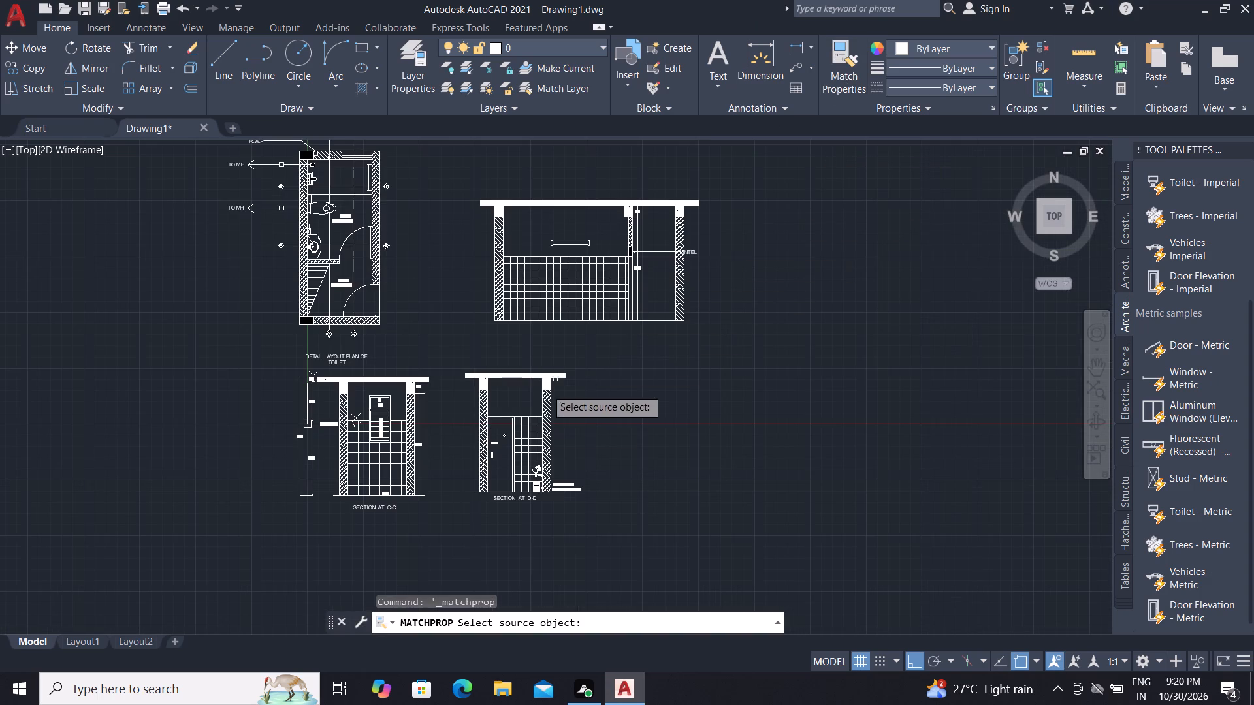
scroll(526, 499, "up", 3)
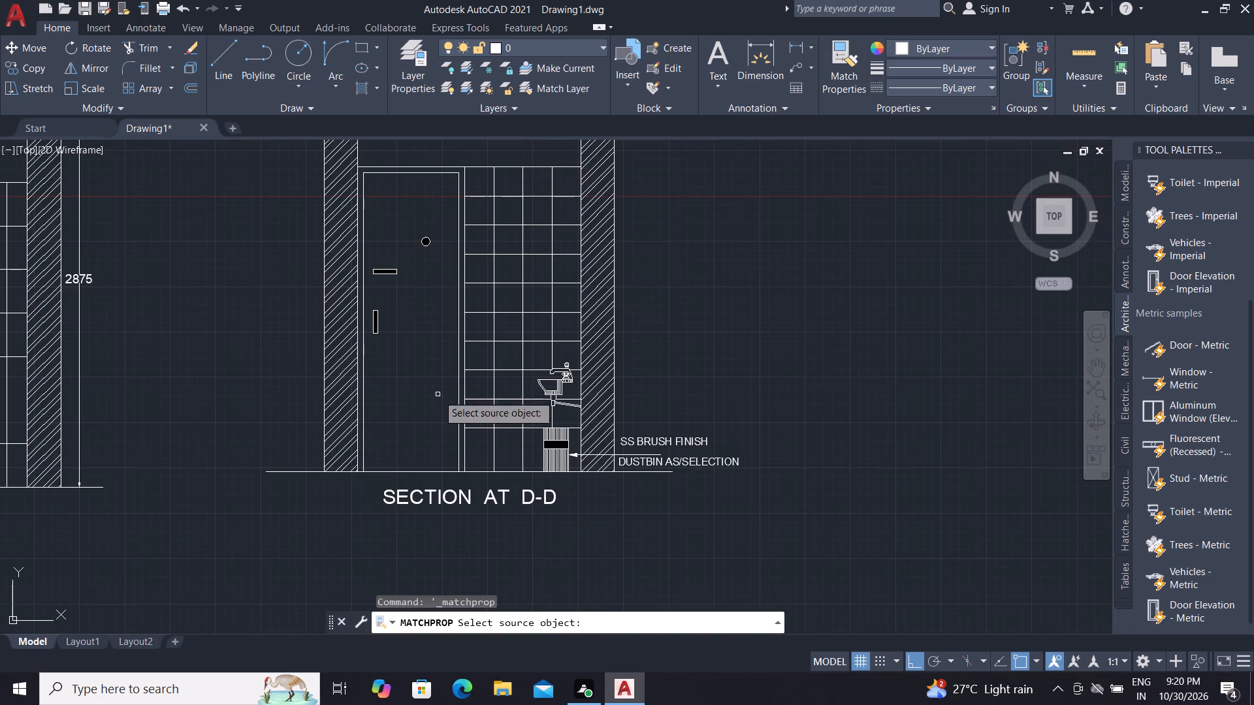
left_click(81, 279)
scroll(266, 614, "down", 2)
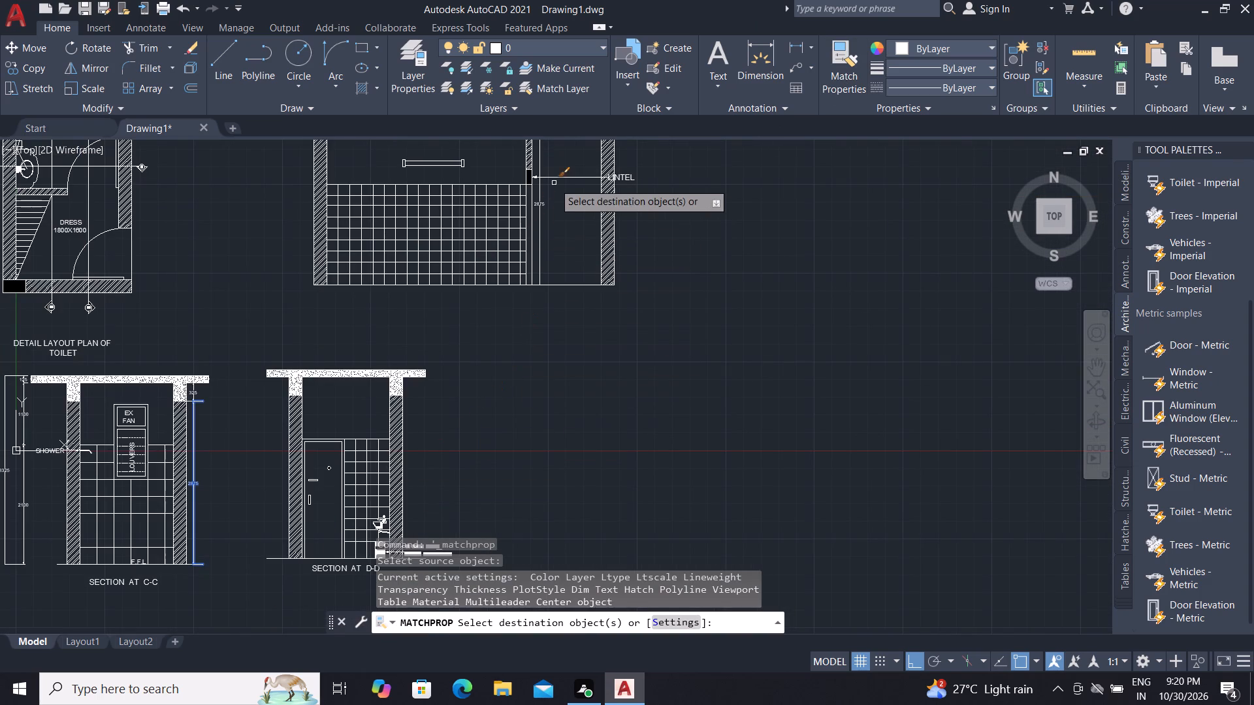
left_click(540, 201)
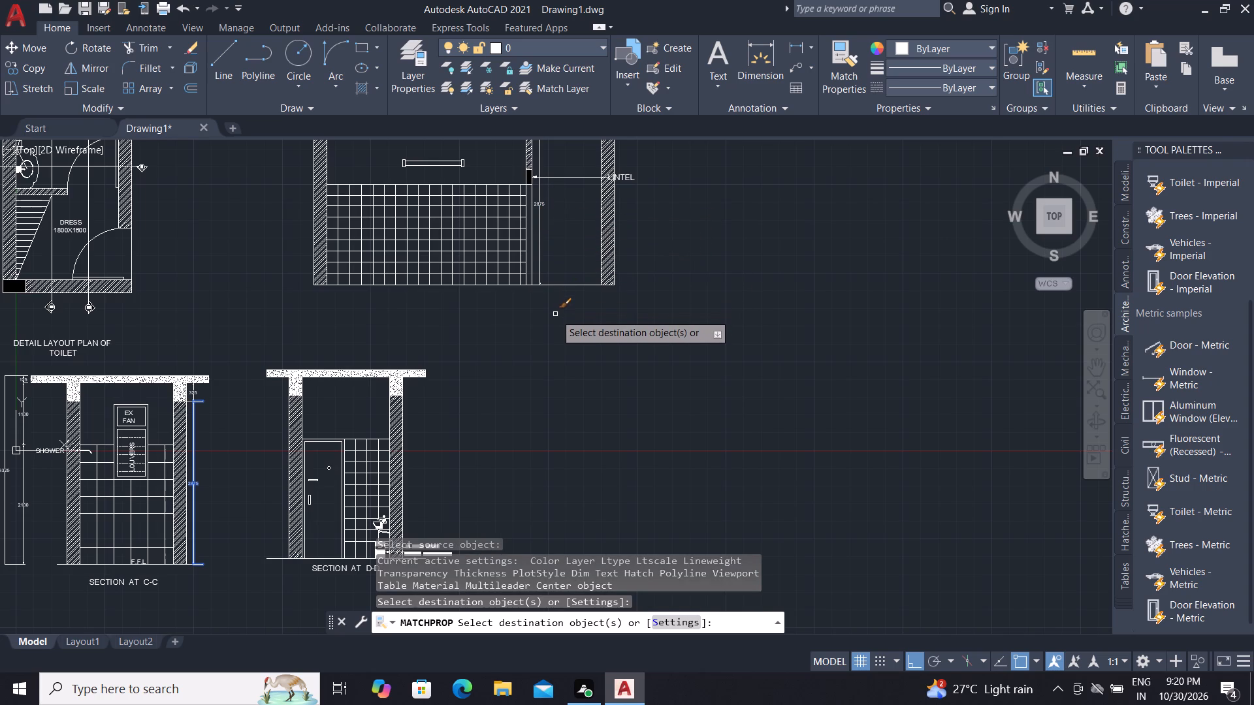
scroll(541, 349, "down", 2)
scroll(530, 253, "up", 3)
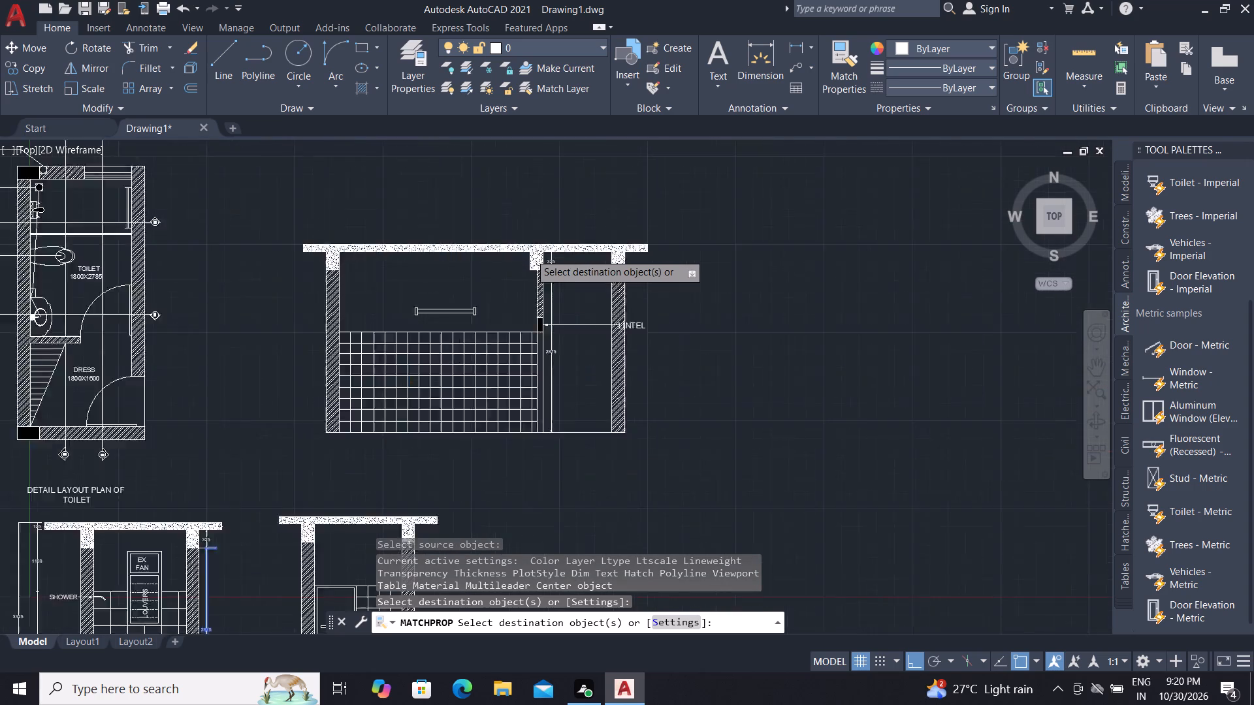
scroll(542, 257, "up", 2)
left_click(585, 273)
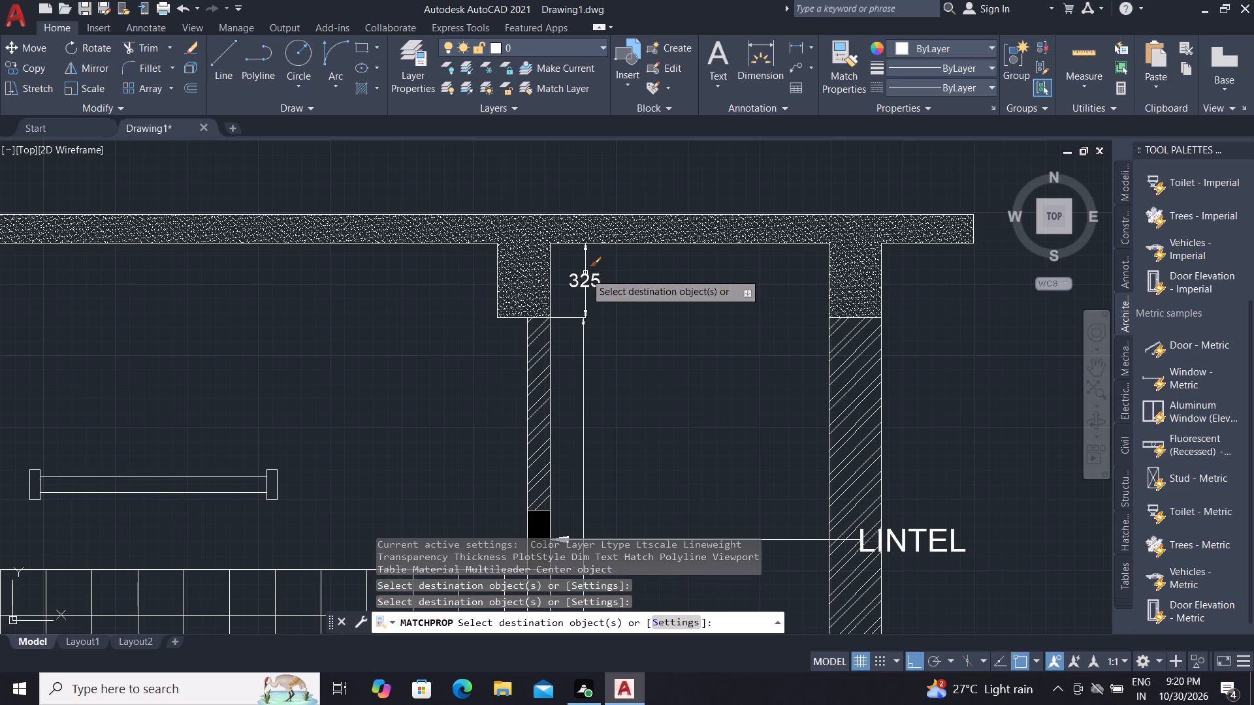
key("Escape")
key("Escape")
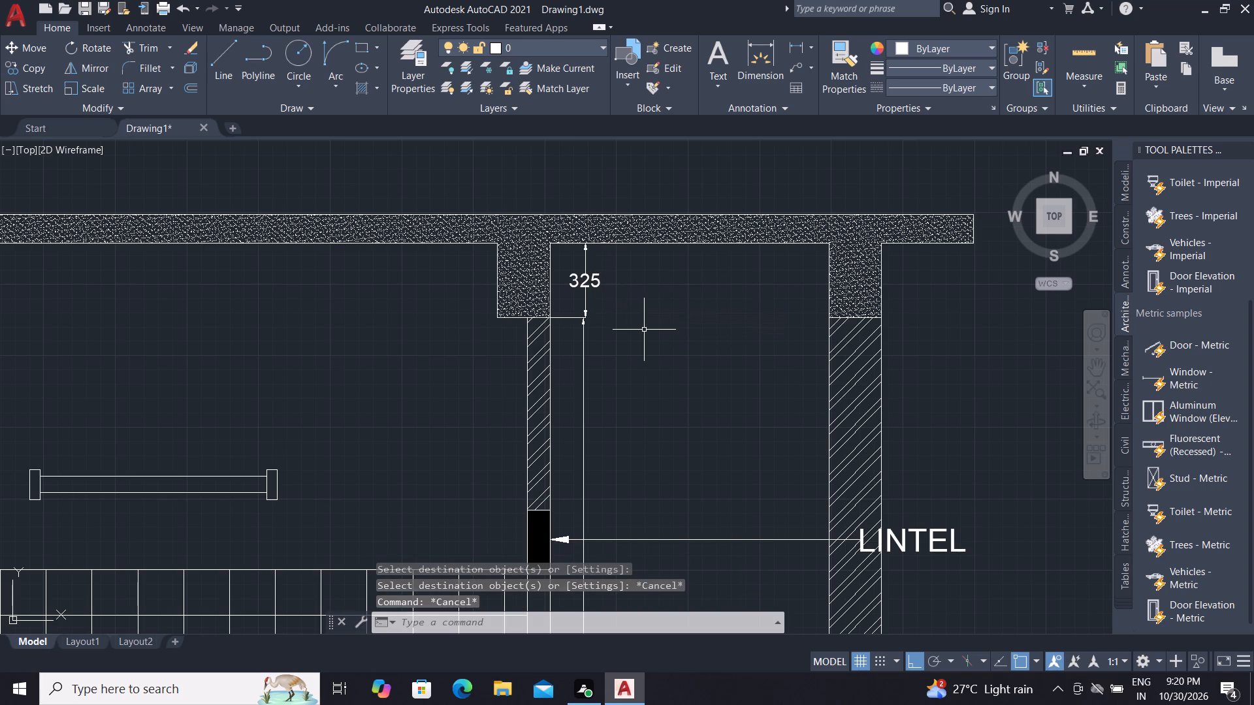
key("space")
key("Escape")
key("Escape")
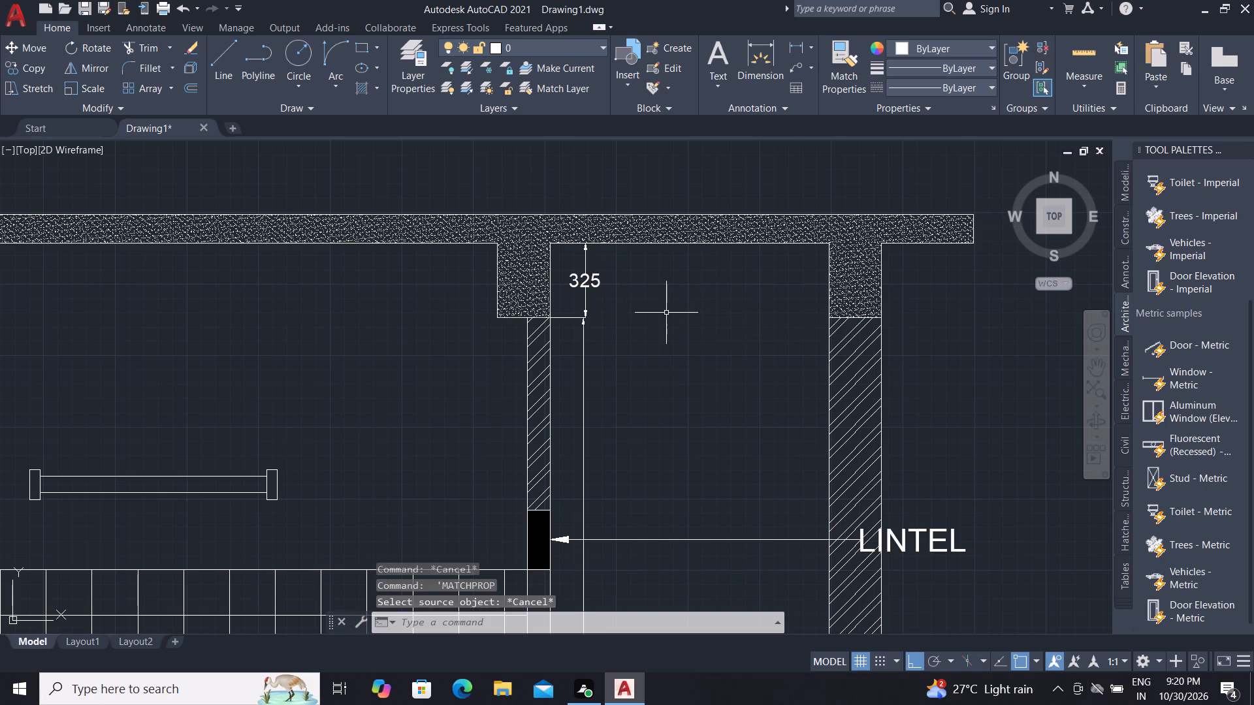
Add a vertical linear dimension for the slab thickness, placed just outside the left end of the roof slab.
key("Escape")
left_click(795, 43)
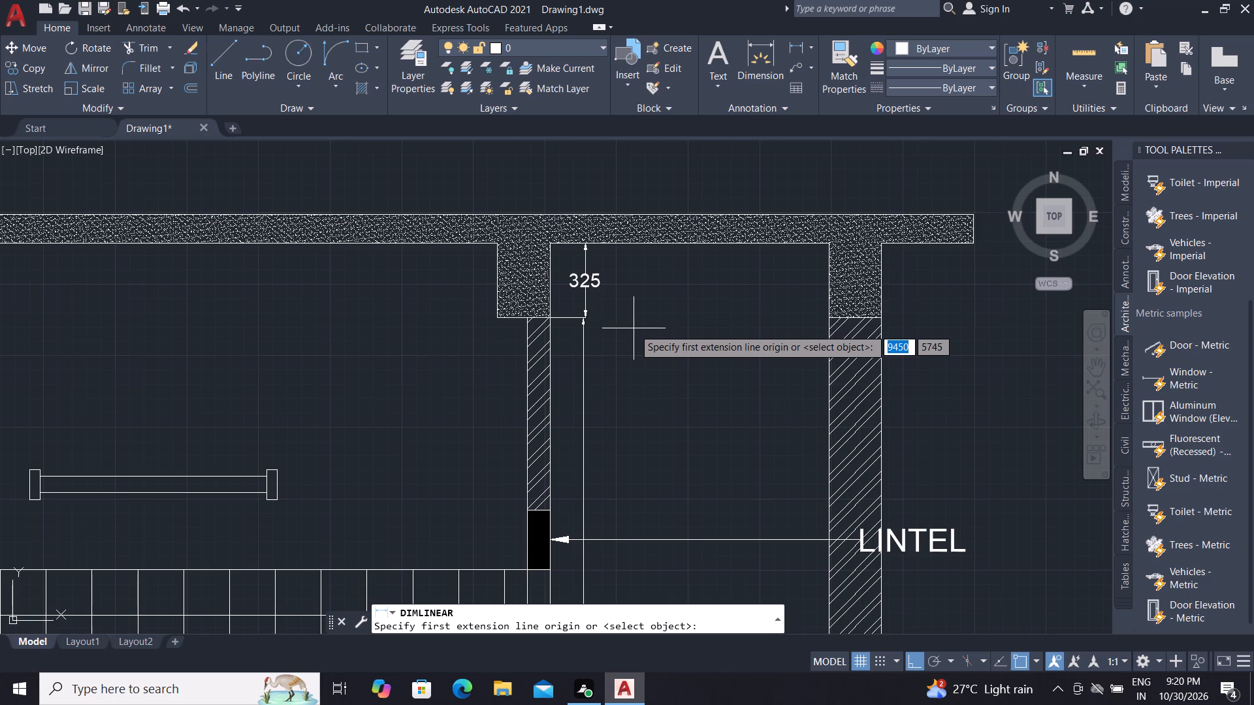
scroll(634, 330, "down", 1)
middle_click_drag(297, 331, 388, 333)
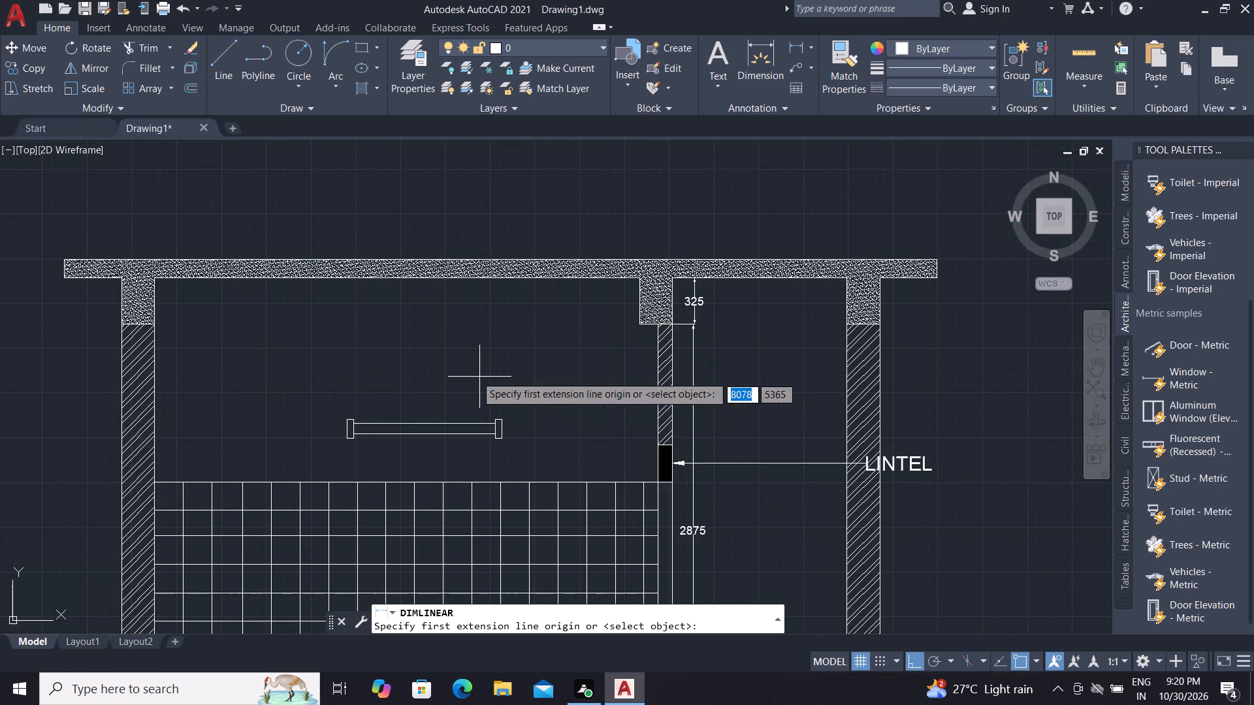
left_click(62, 277)
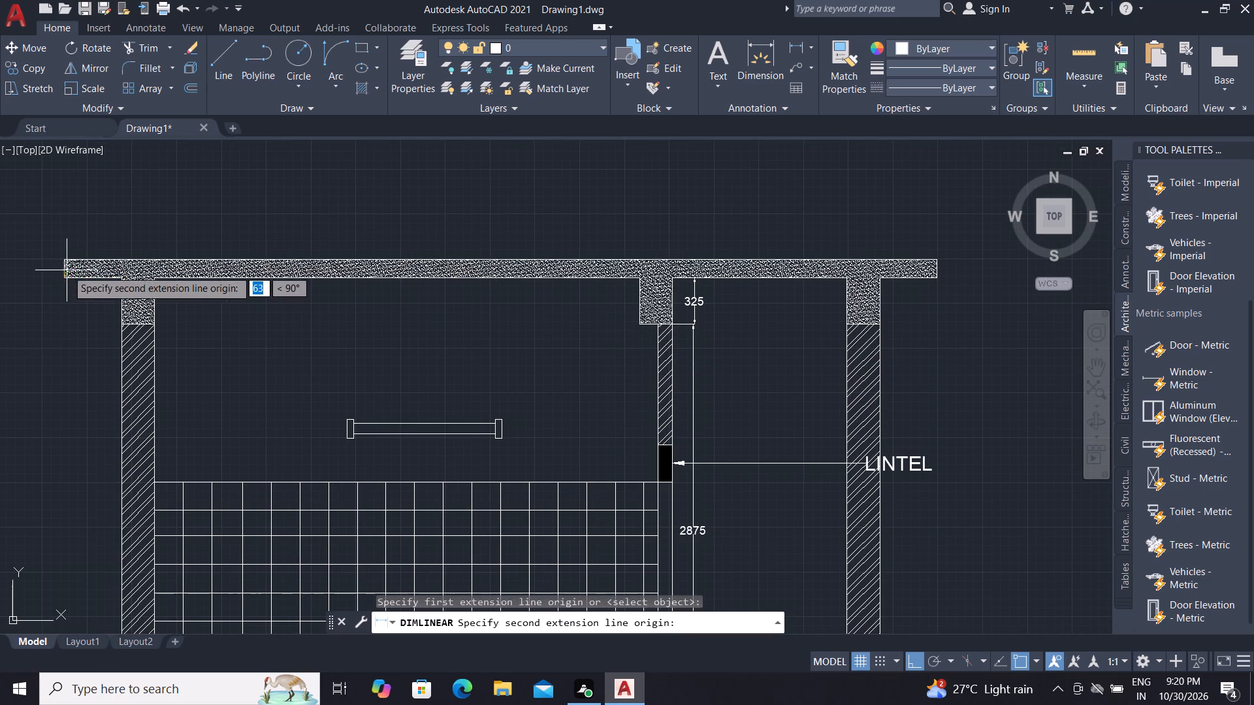
left_click(63, 262)
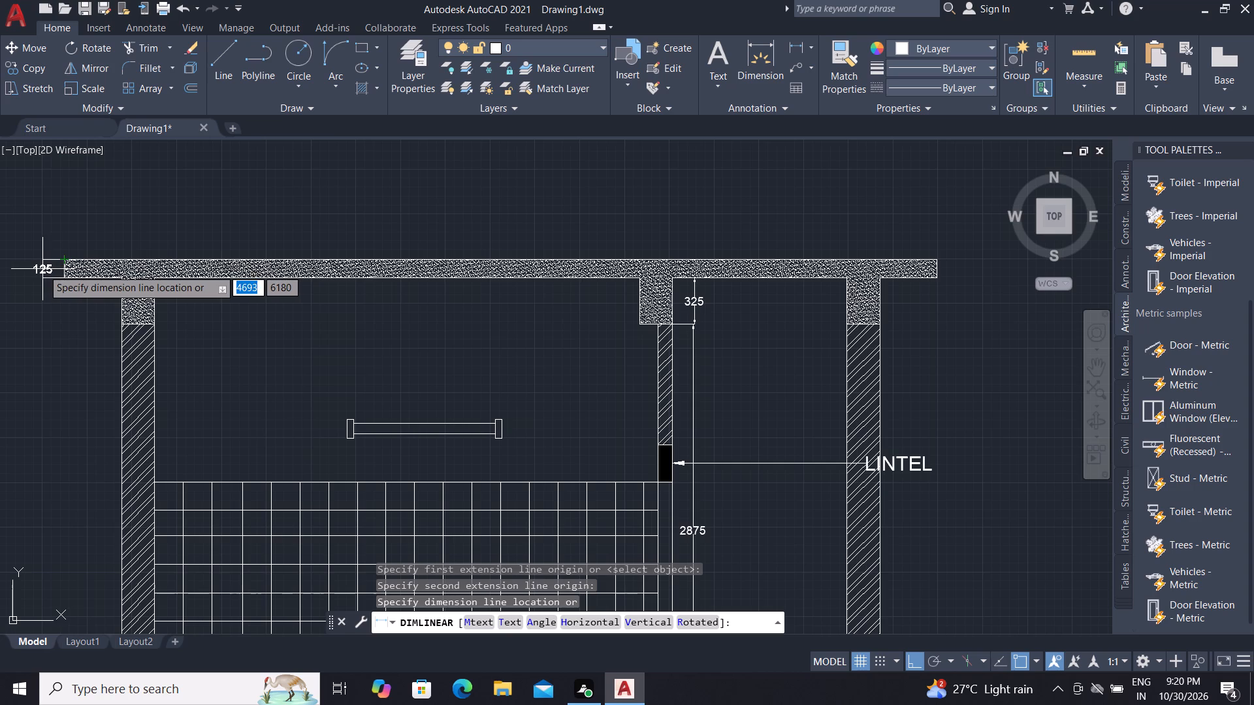
left_click(42, 269)
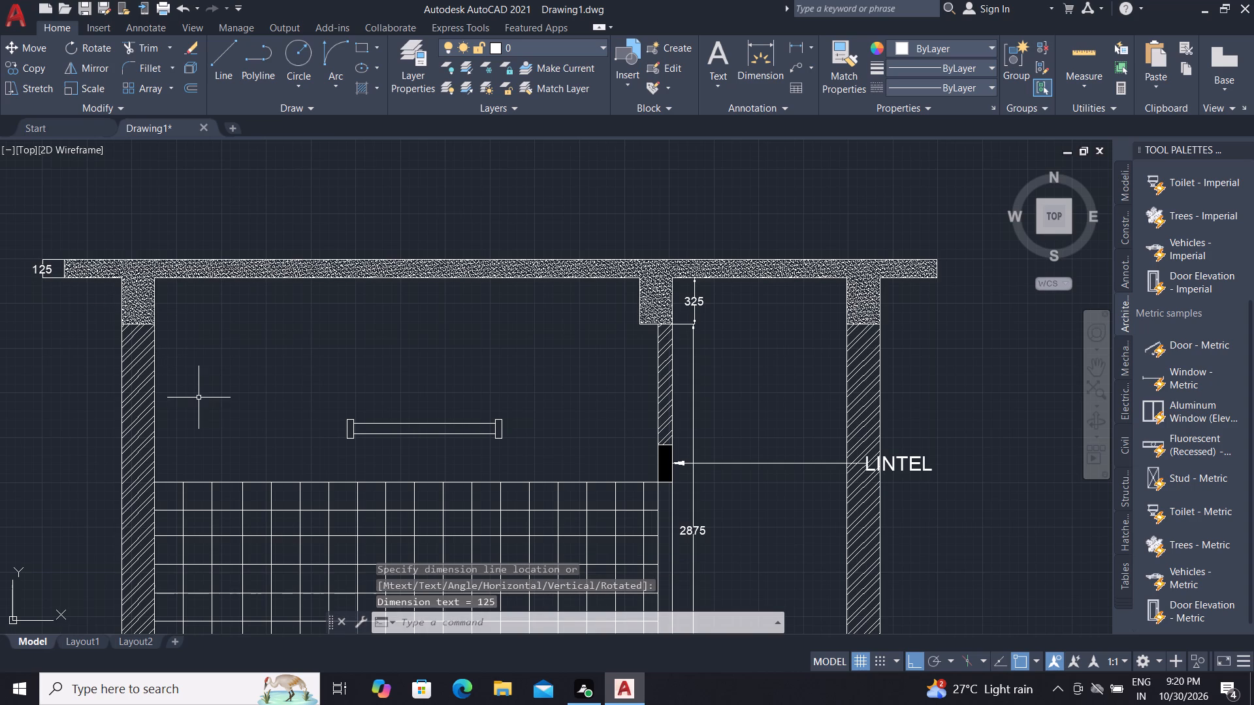
scroll(310, 403, "down", 1)
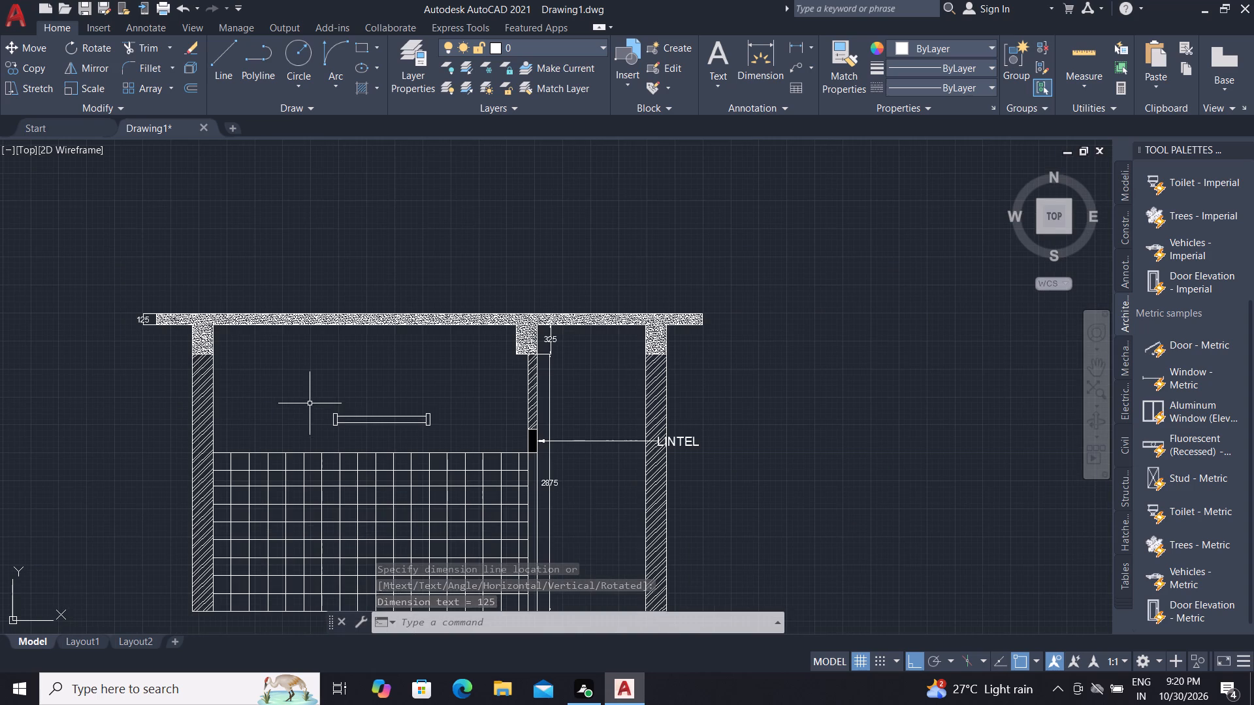
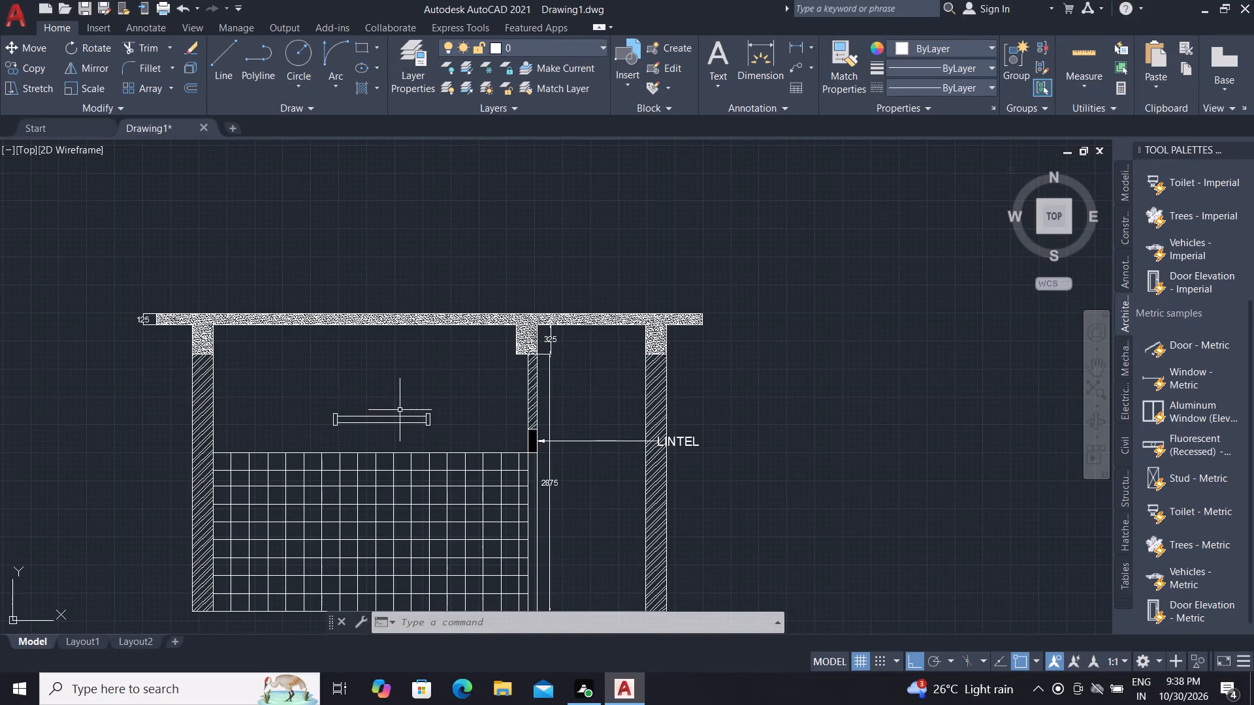
Draw a horizontal line about 714 units long above the wall tiles, between the hatched left wall and the existing rail outline.
scroll(303, 446, "up", 2)
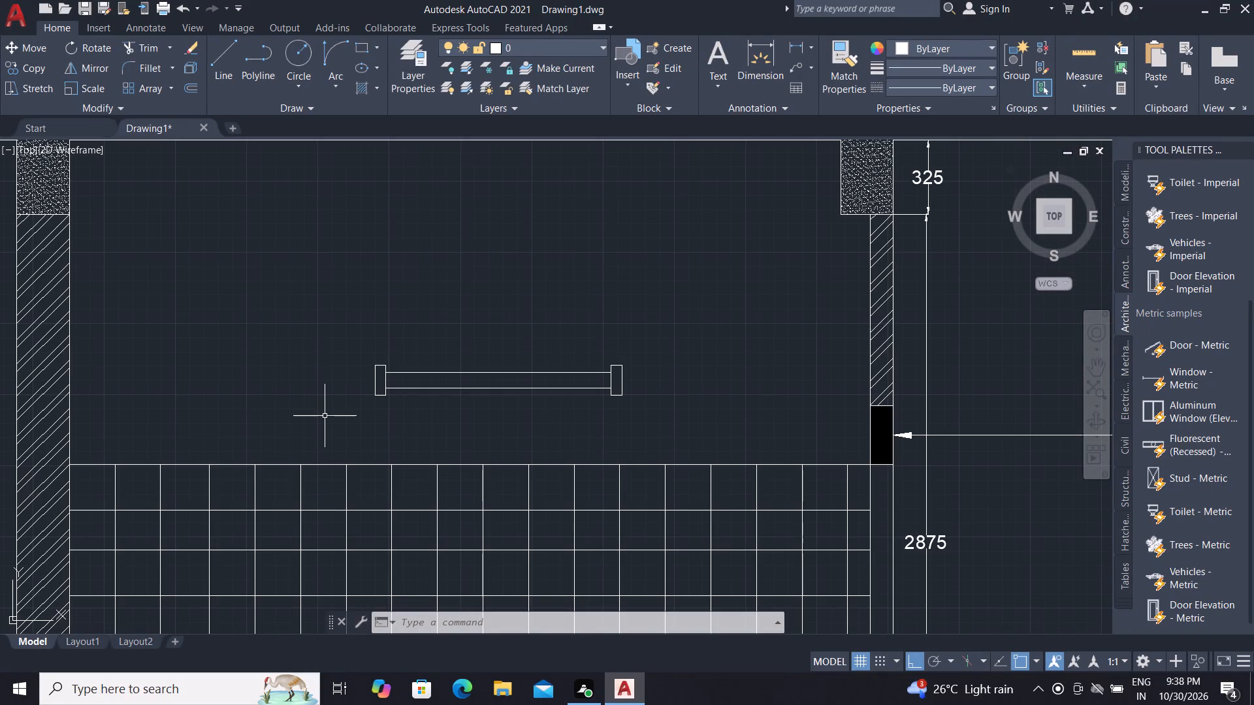
scroll(370, 397, "up", 2)
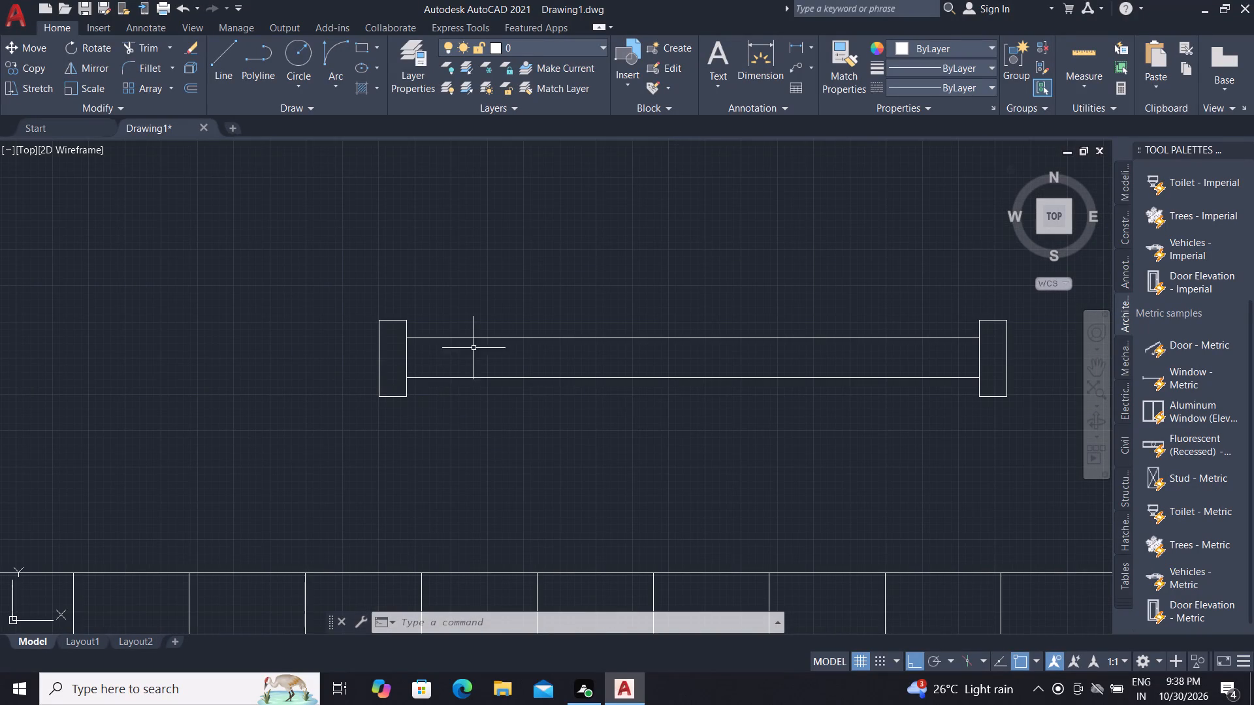
scroll(475, 328, "down", 1)
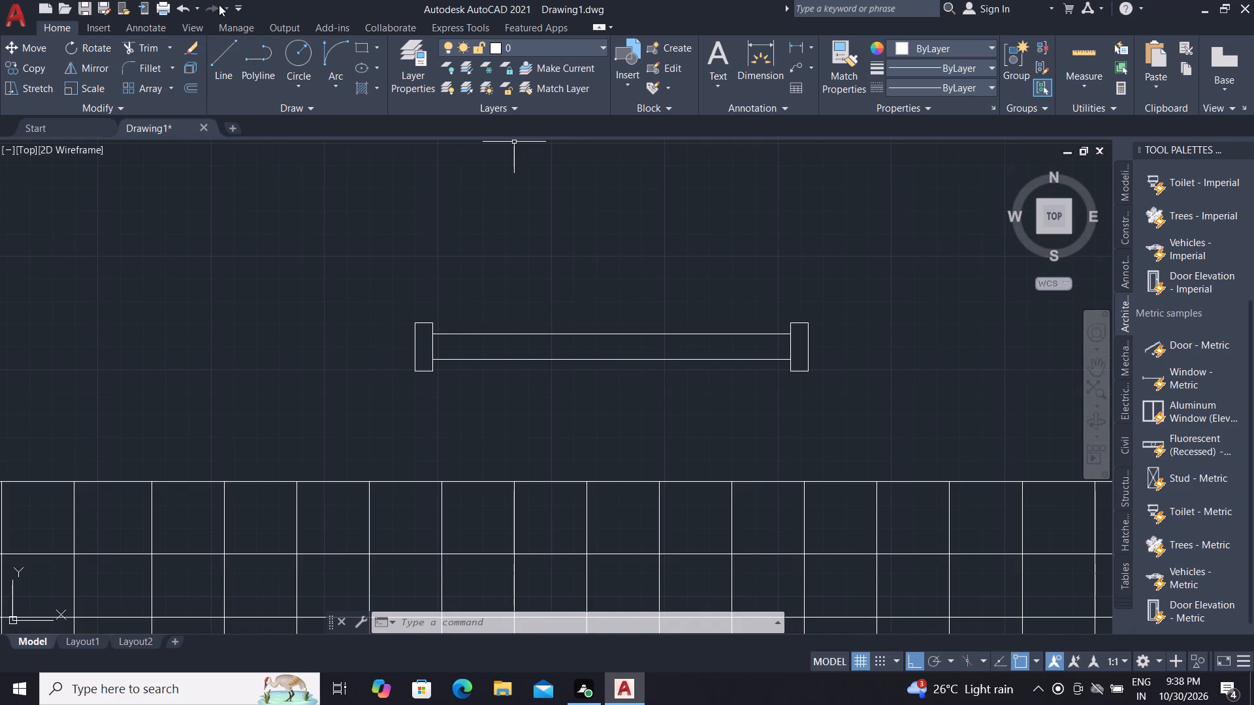
left_click(221, 53)
scroll(607, 339, "down", 1)
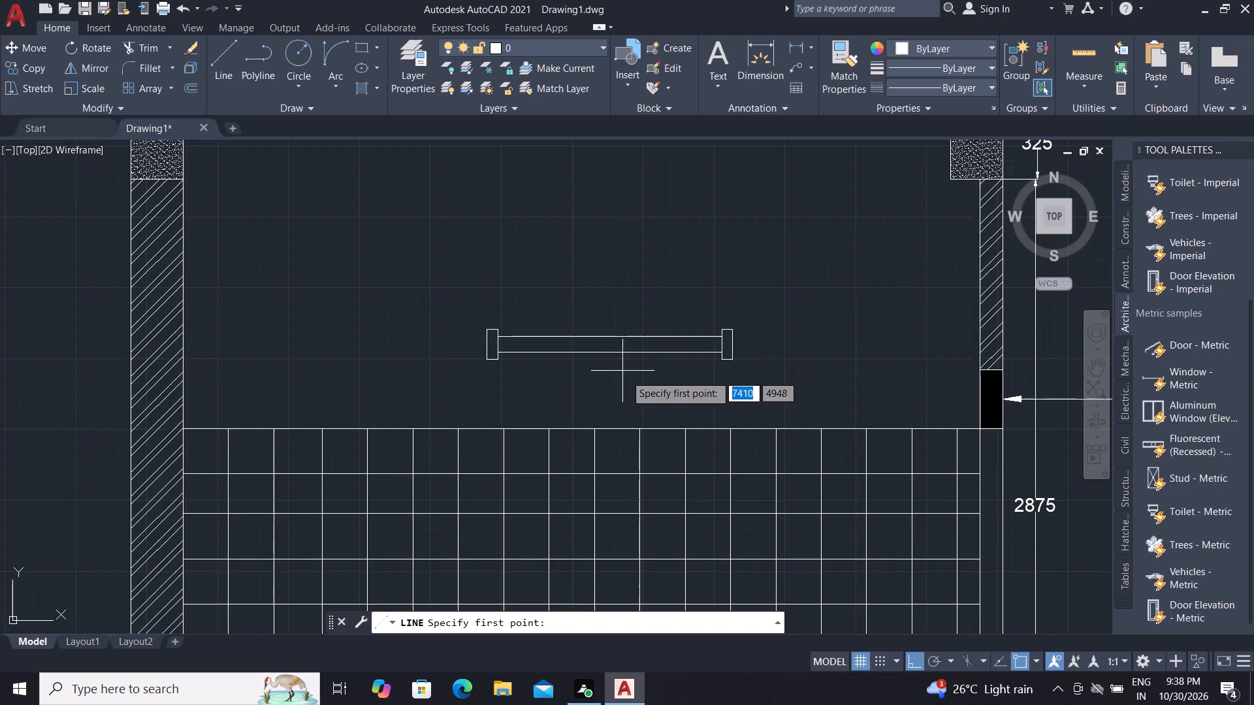
middle_click_drag(648, 280, 655, 284)
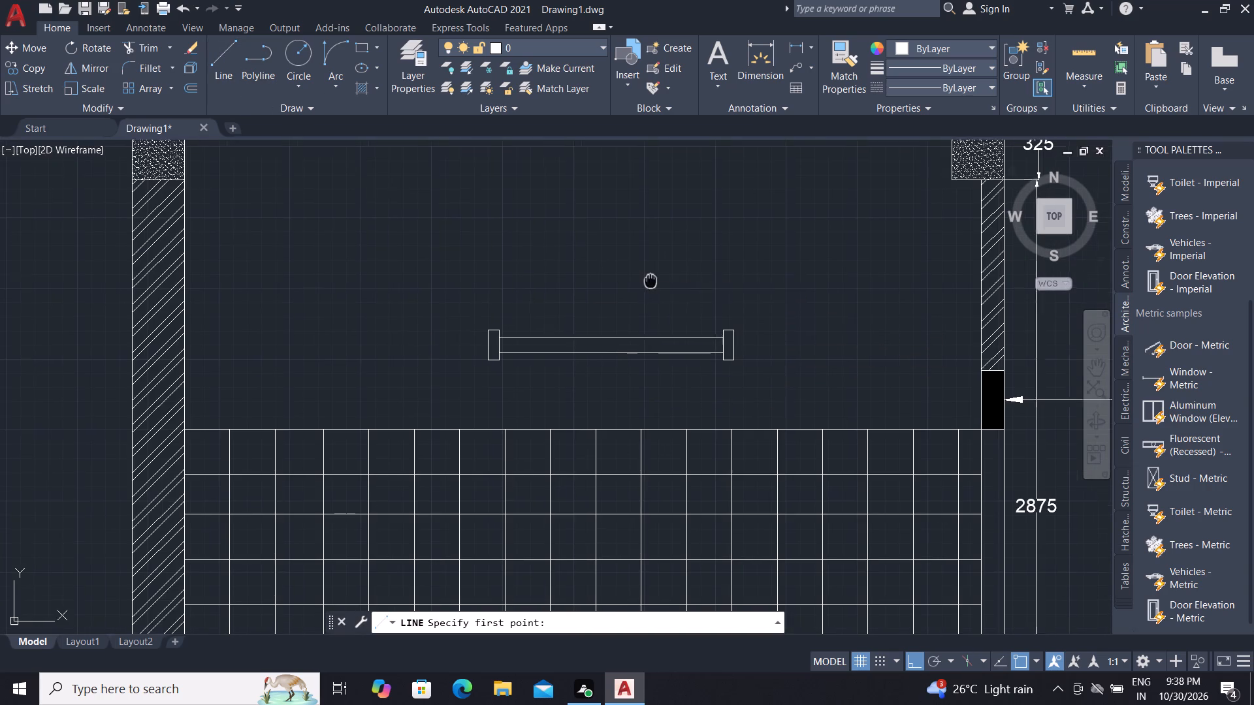
middle_click_drag(655, 284, 901, 388)
scroll(546, 372, "up", 2)
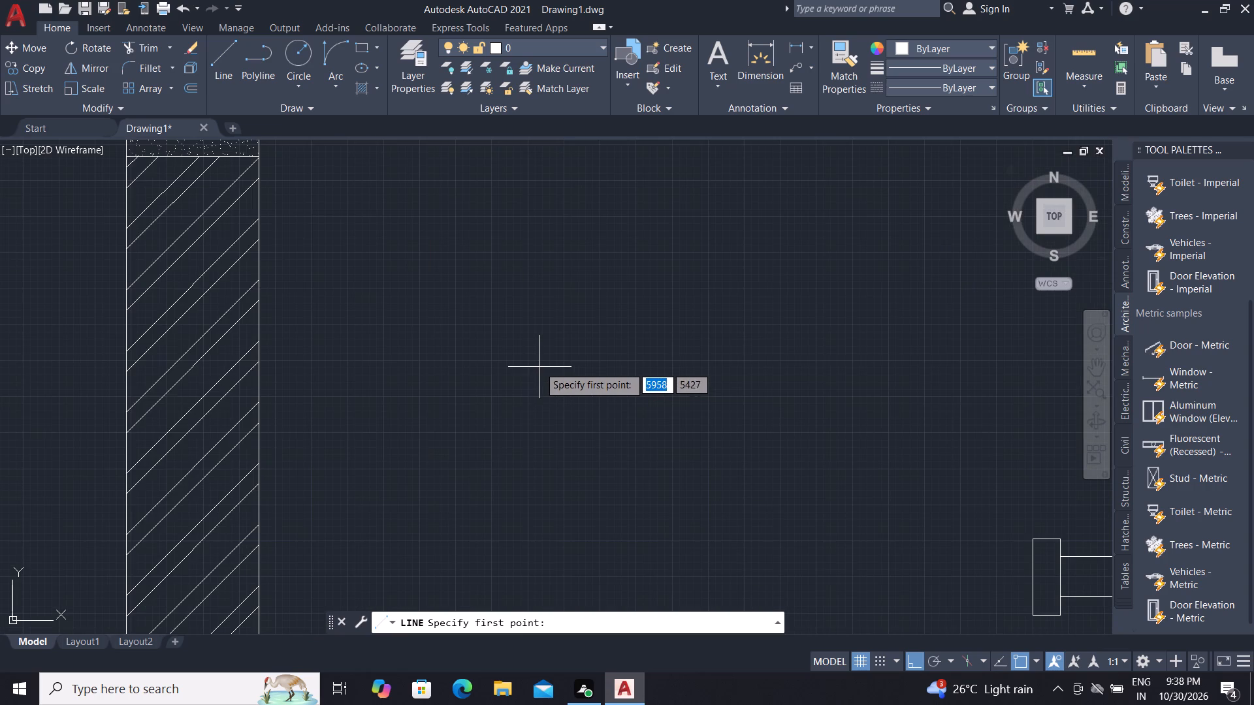
left_click(524, 323)
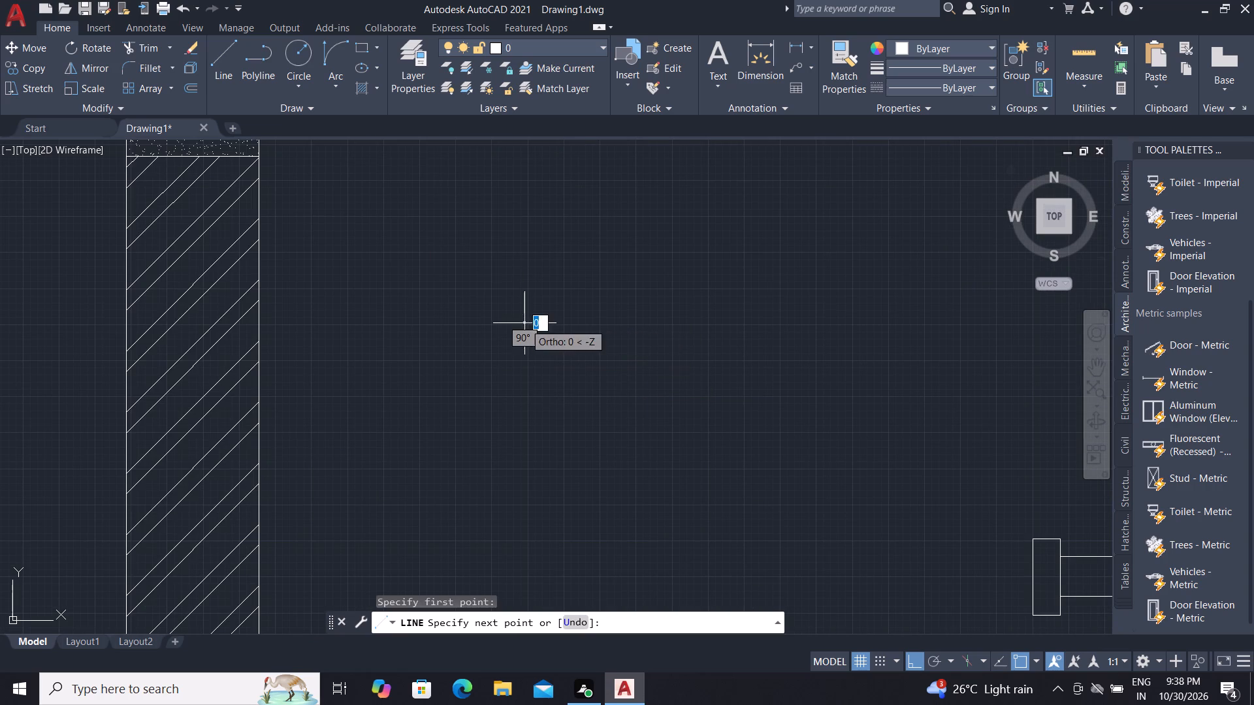
left_click(937, 345)
scroll(931, 311, "up", 1)
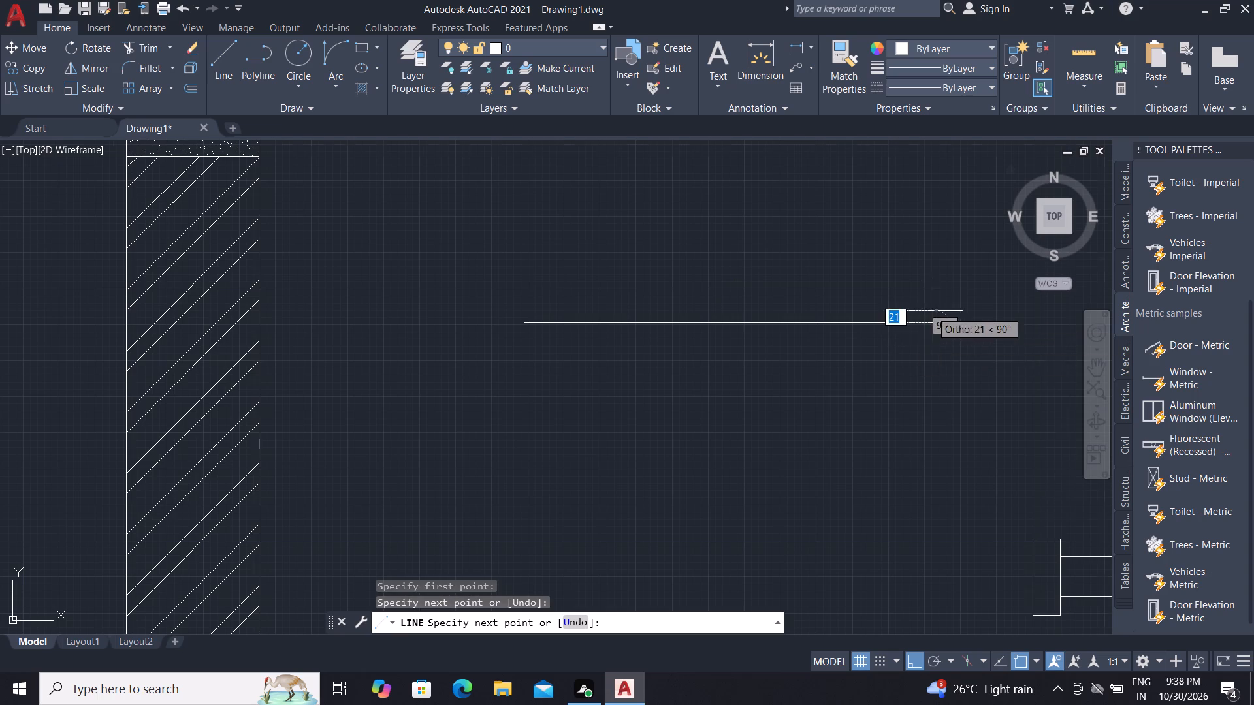
scroll(931, 311, "up", 2)
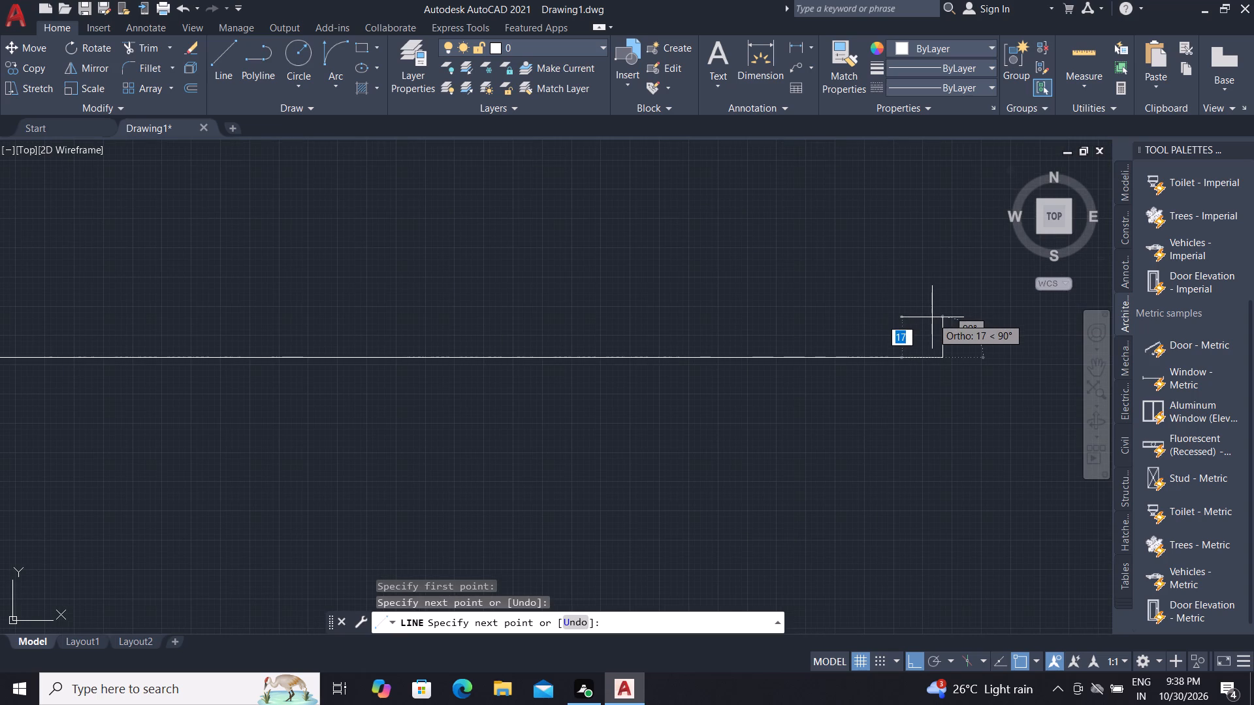
key("Escape")
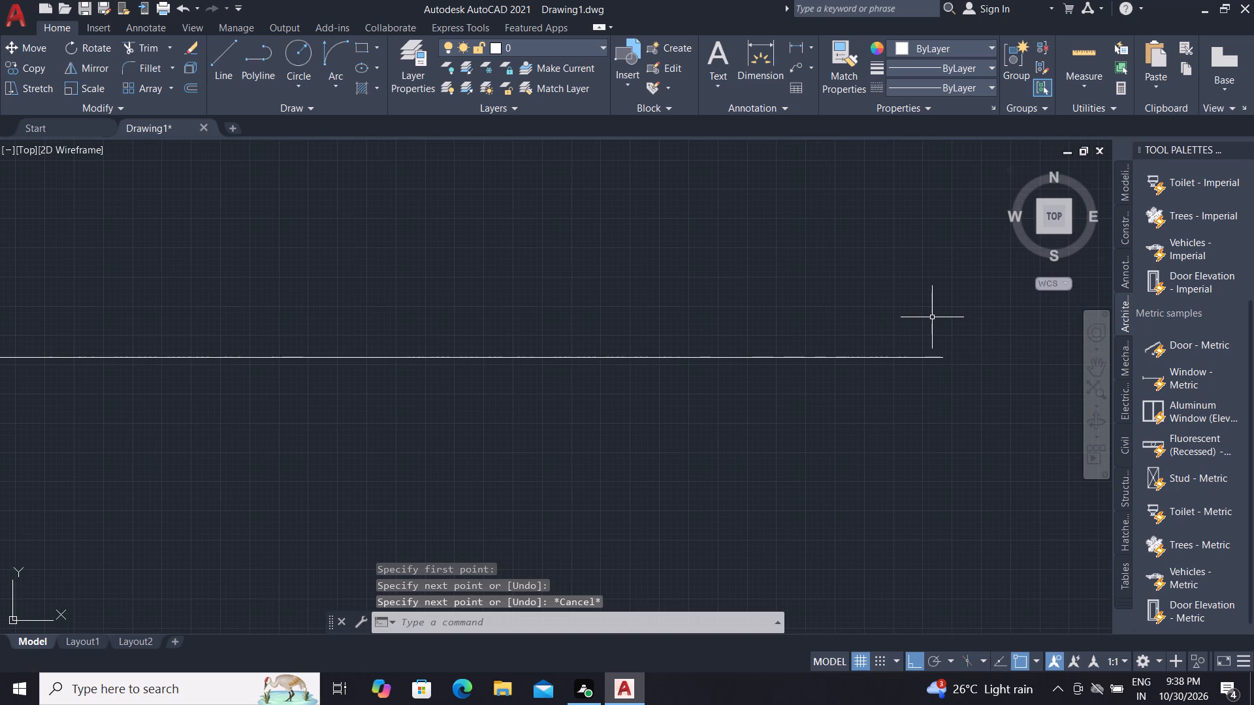
Draw a short vertical line about 31 units high upward from the new horizontal line, just inside its right end.
type("L")
key("space")
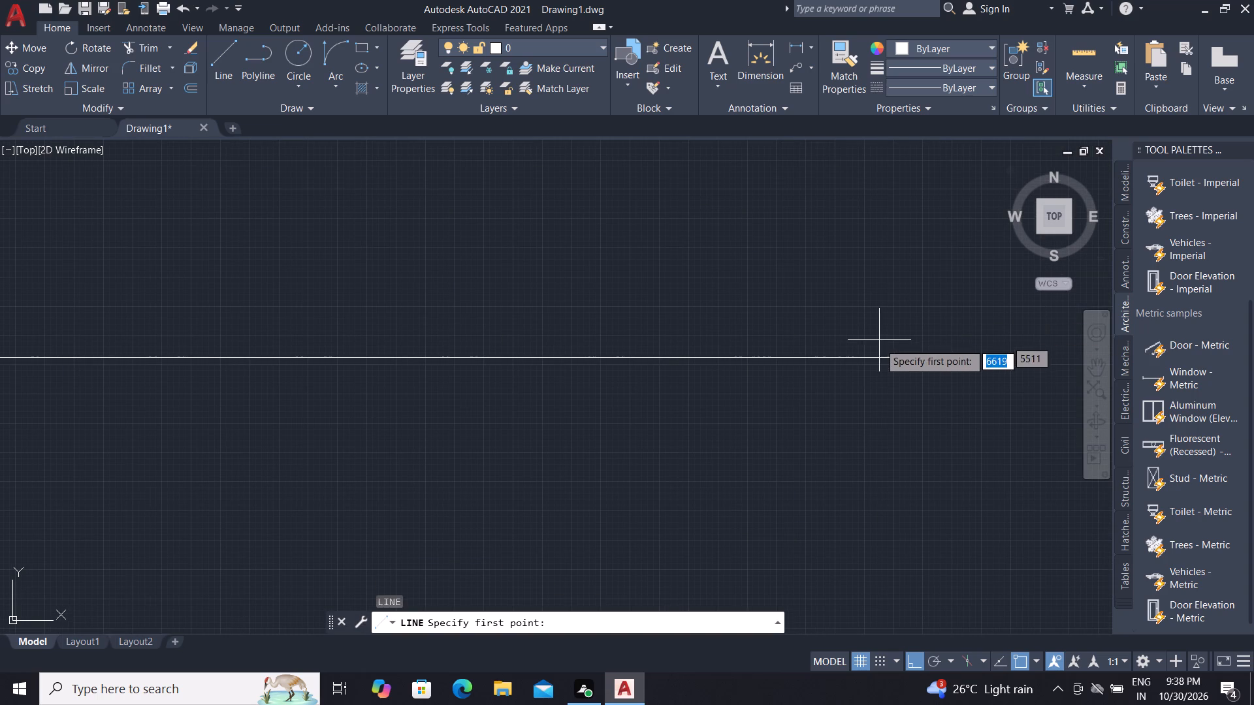
left_click(882, 357)
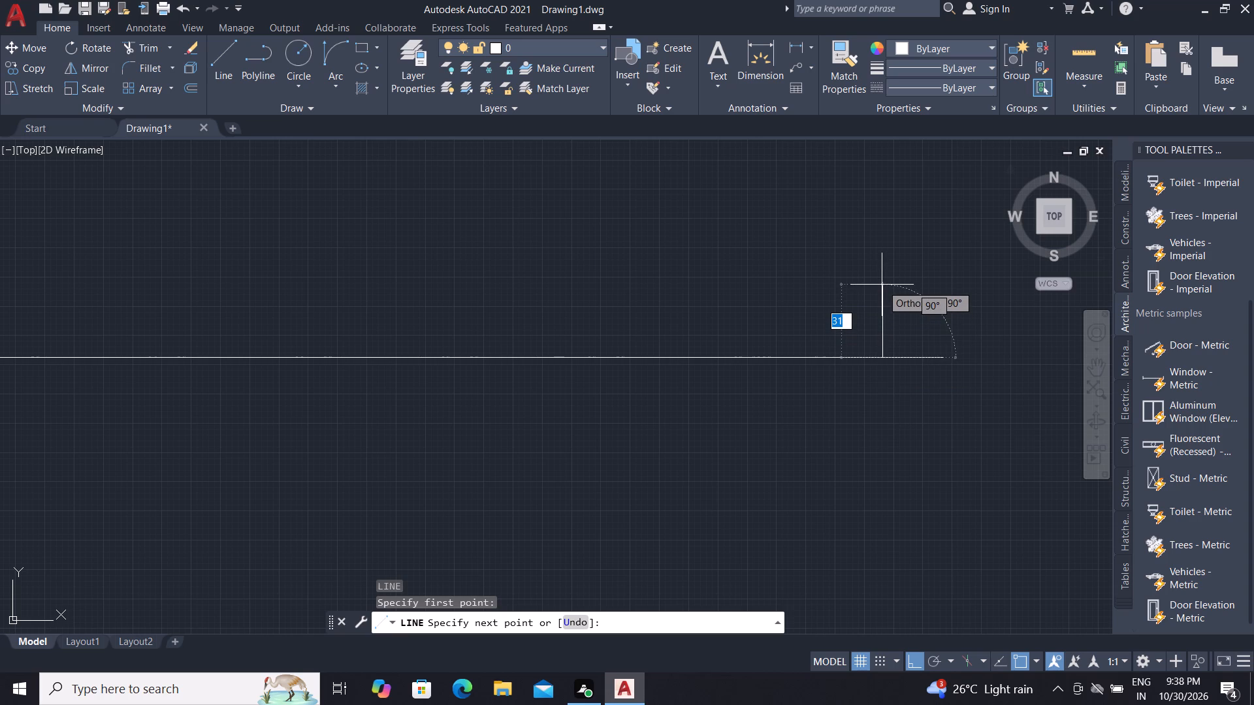
left_click(882, 285)
scroll(878, 287, "down", 1)
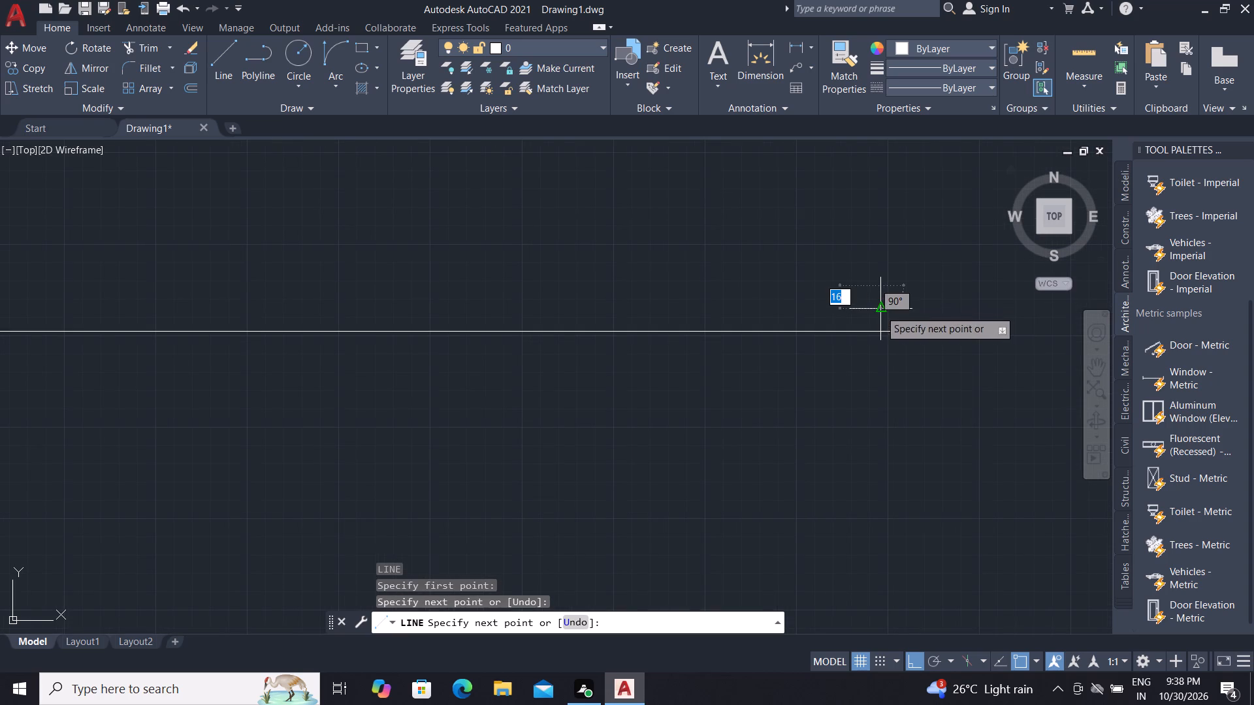
key("Escape")
Draw a horizontal guide line leftward from the top of the short vertical, extending slightly past the lower line's left end.
key("l")
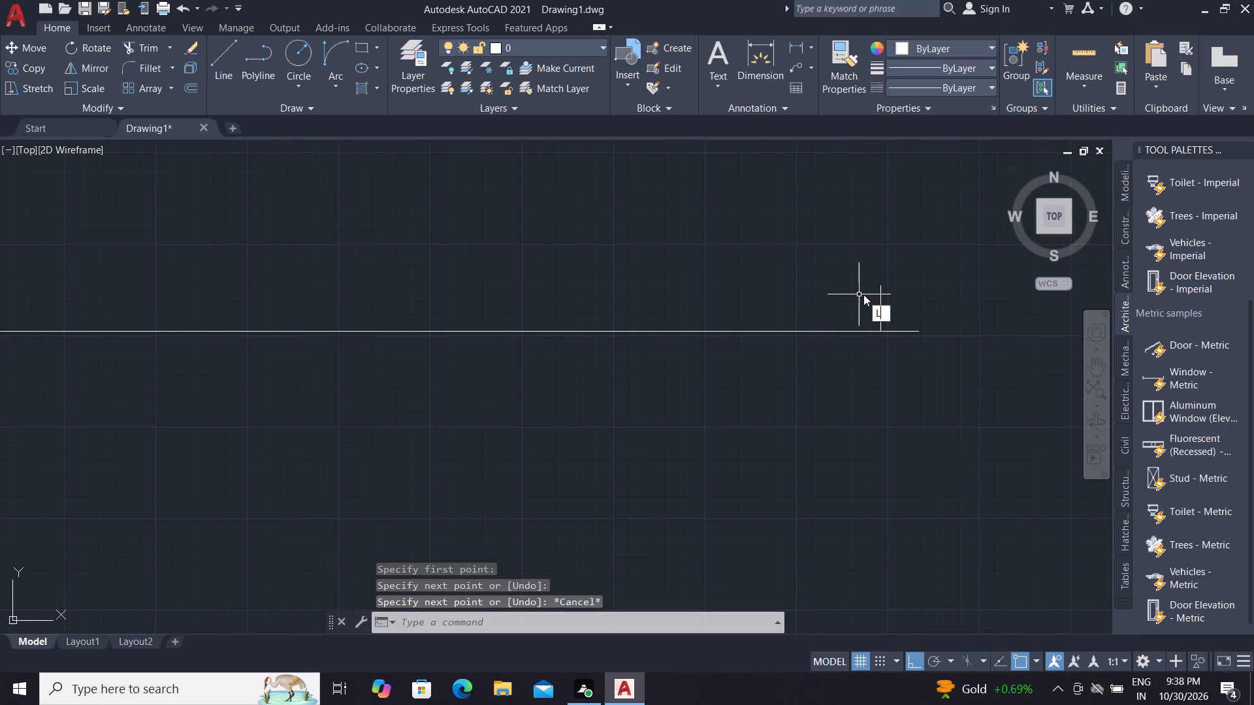
key("space")
left_click(880, 287)
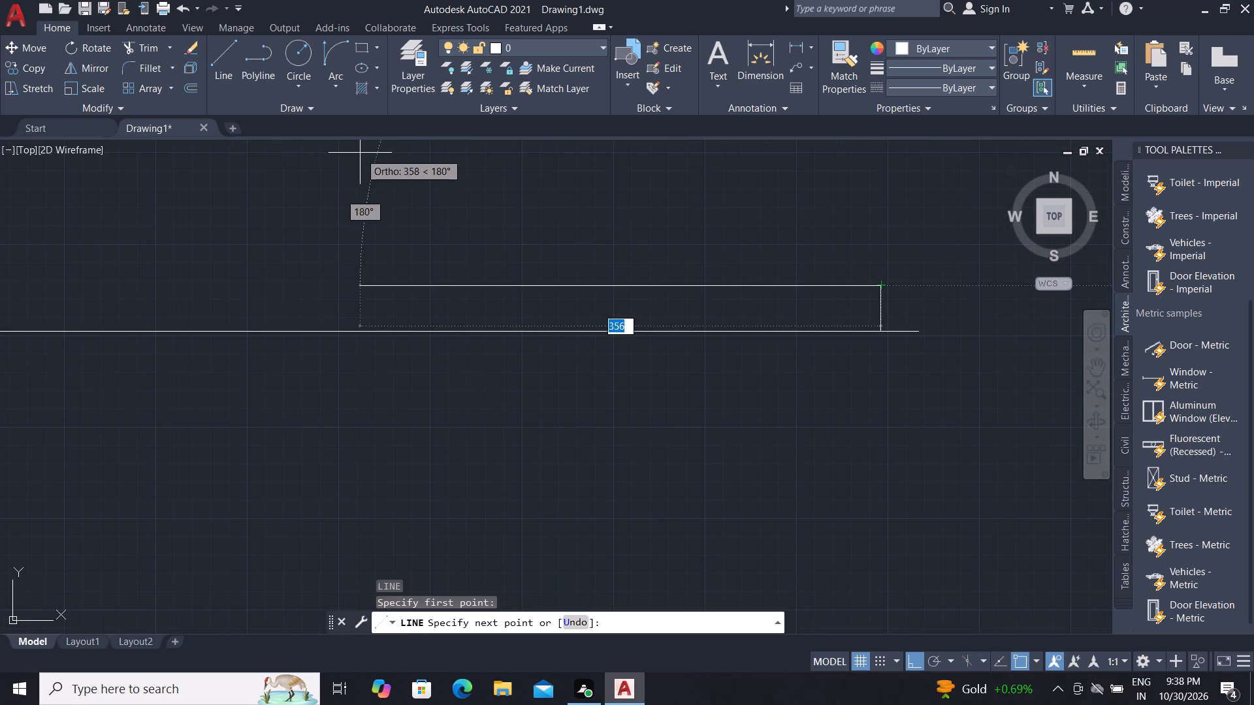
scroll(363, 159, "down", 1)
scroll(330, 206, "down", 1)
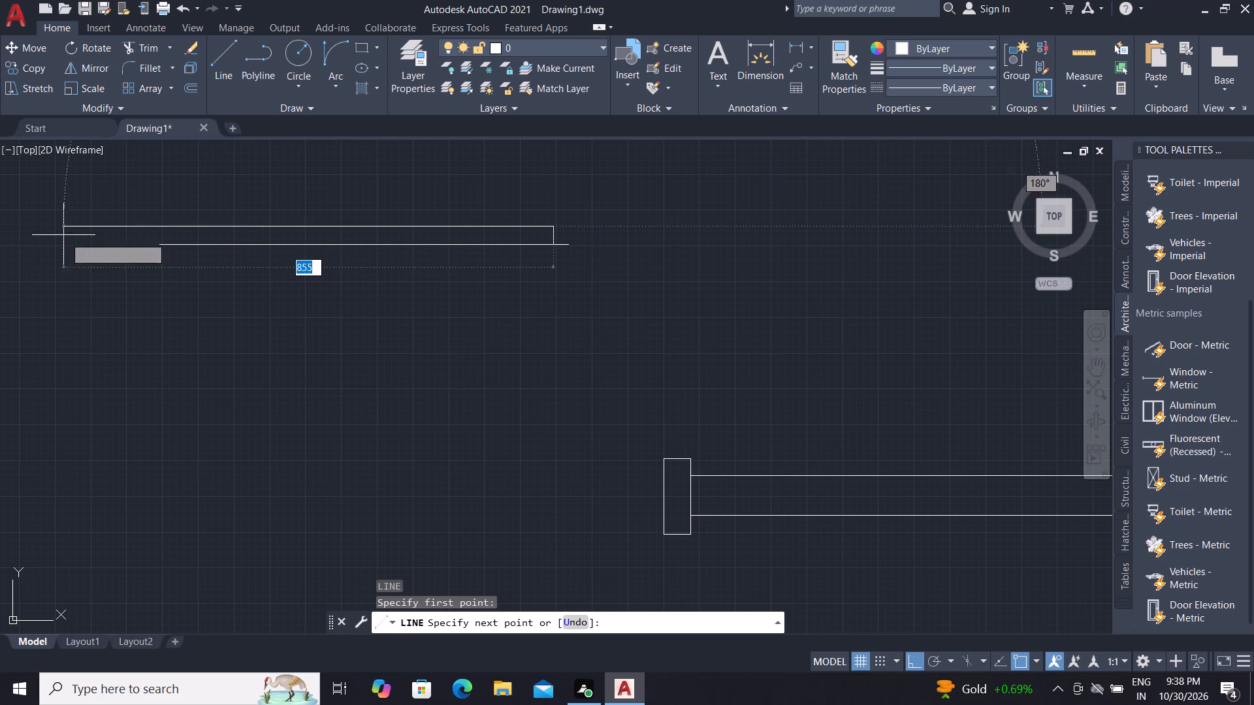
left_click(133, 223)
key("Escape")
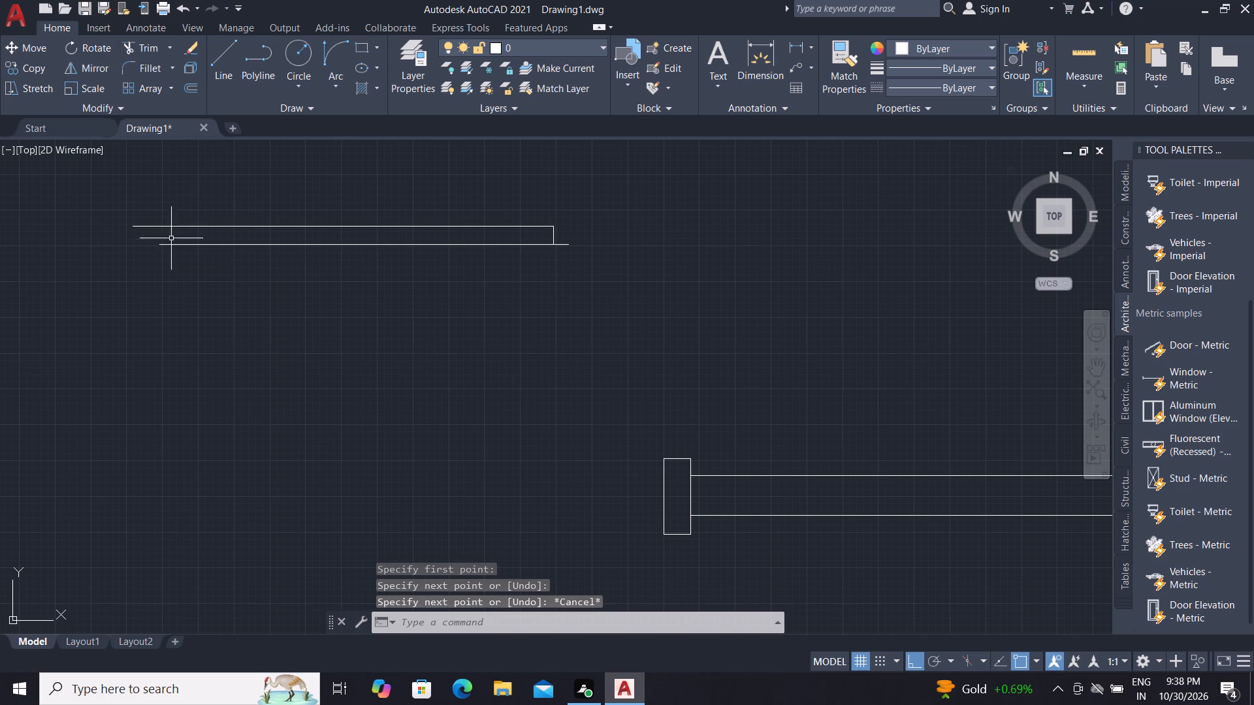
Draw a matching vertical line about 31 units high near the left end, from the lower line up to the guide line.
key("l")
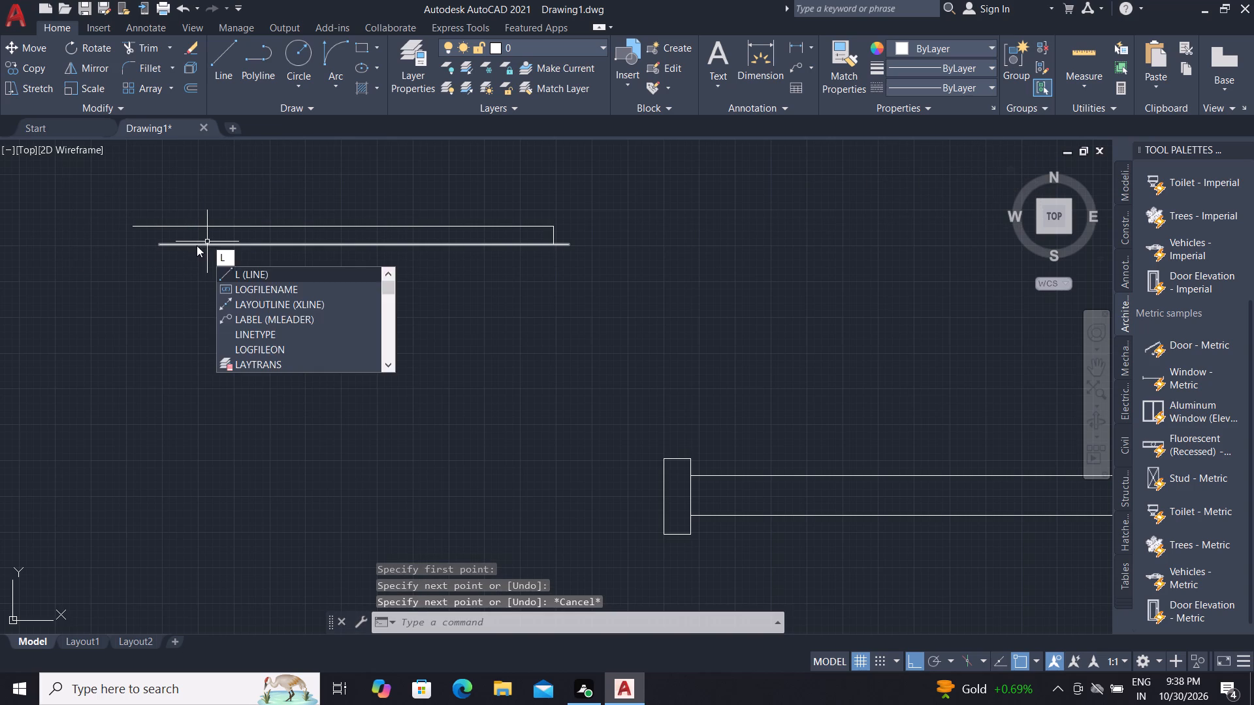
key("space")
scroll(199, 238, "up", 2)
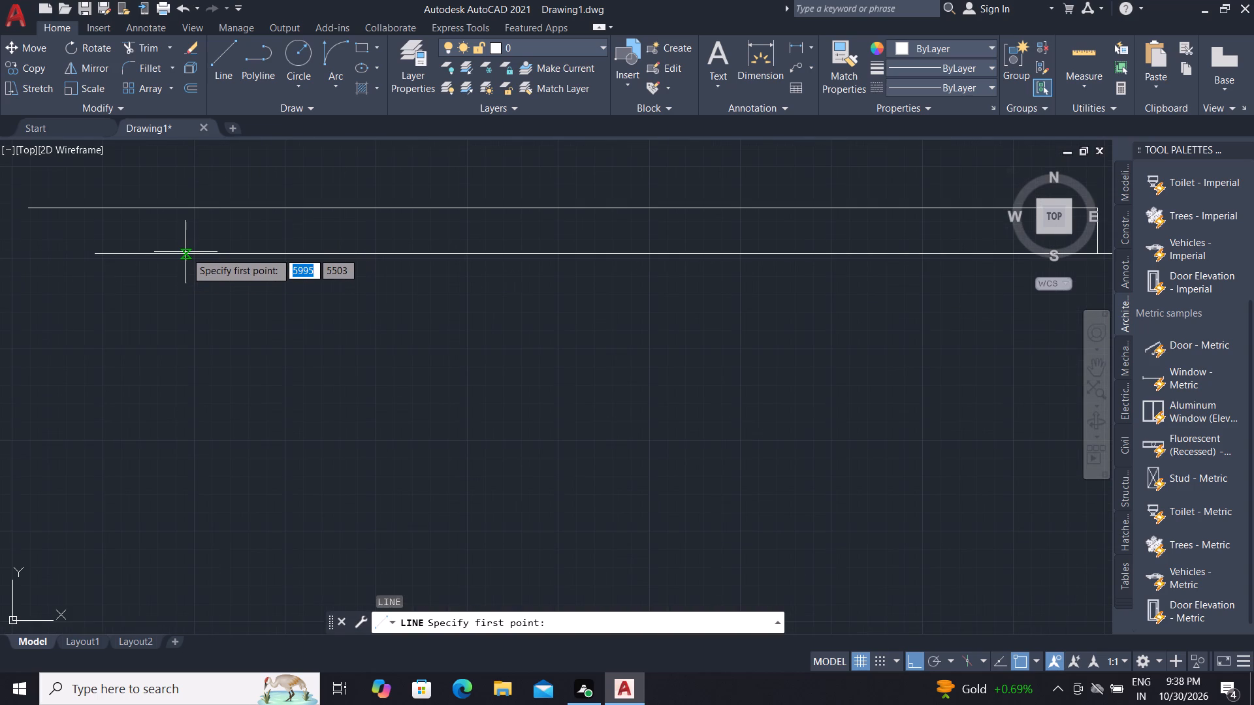
left_click(185, 252)
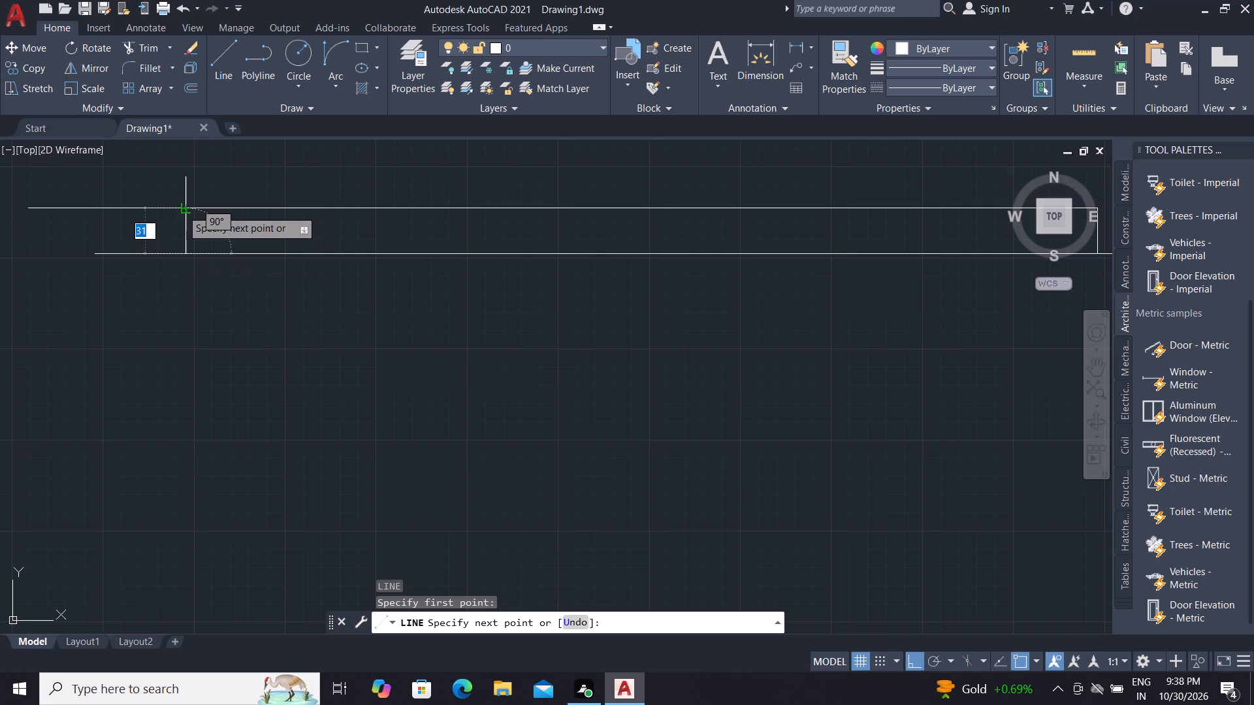
left_click(182, 210)
key("Escape")
Trim away the upper guide line on both sides of the left vertical, leaving the base line with its two short verticals.
key("r")
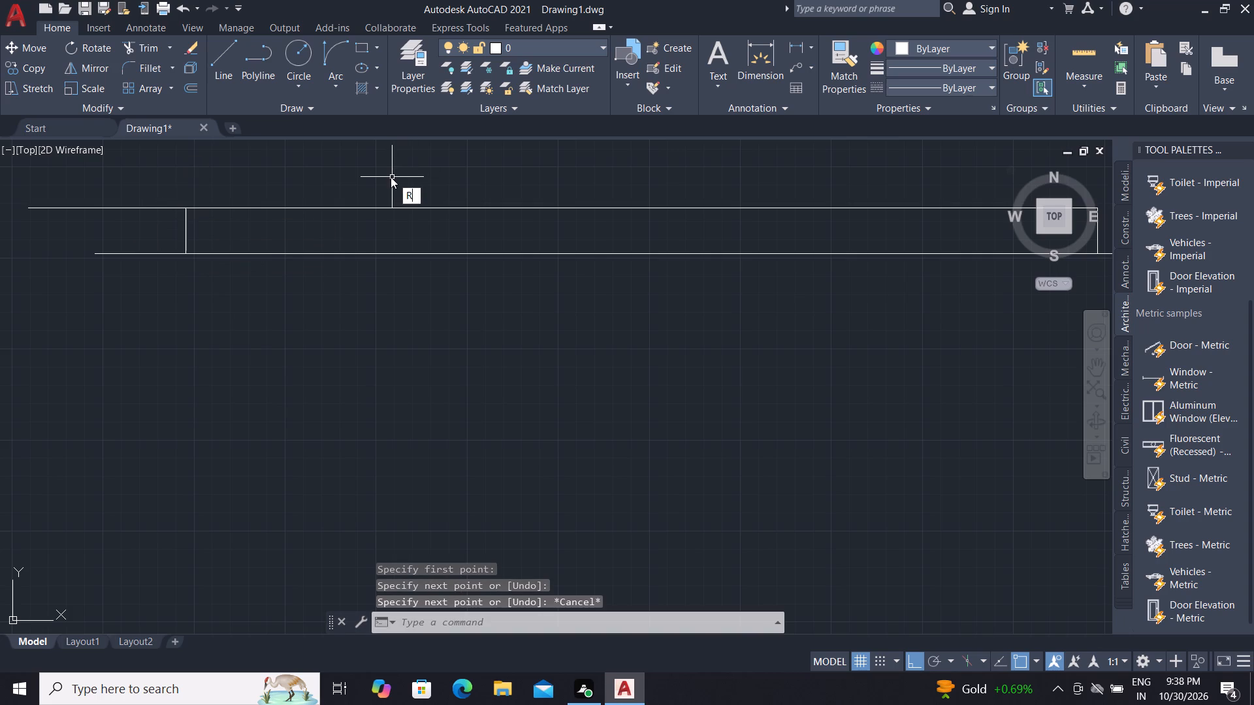
key("Escape")
type("TR")
key("space")
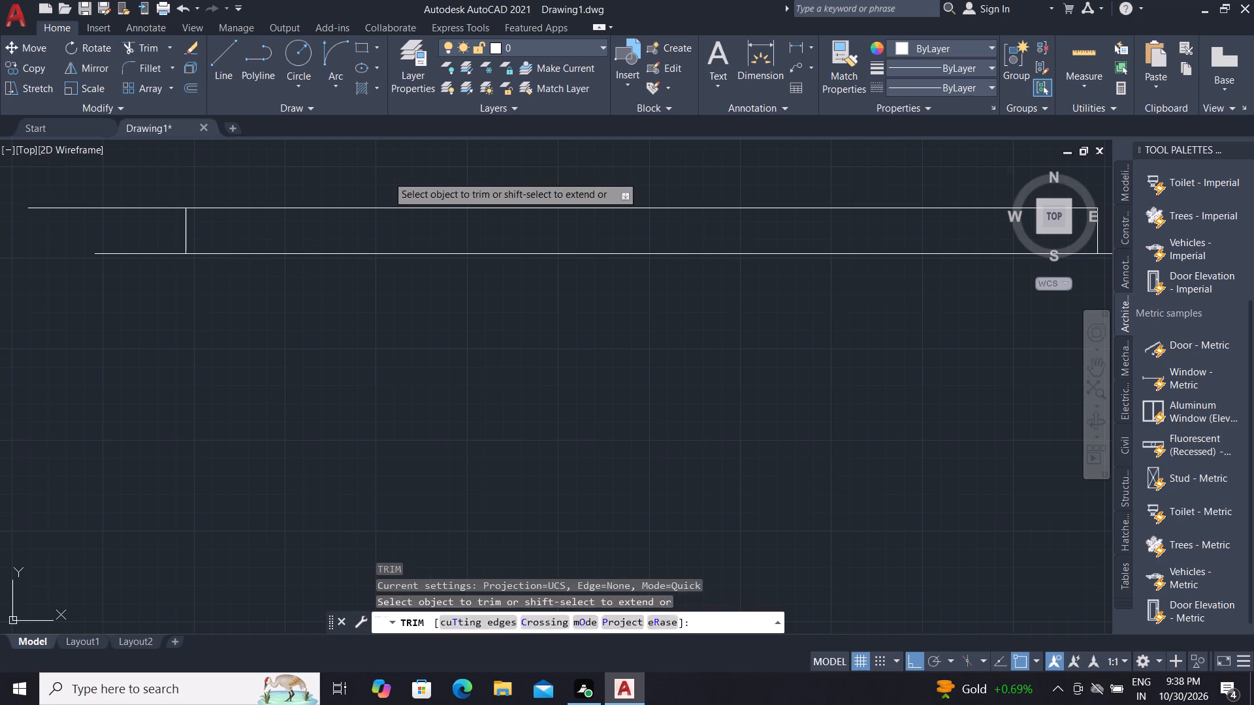
left_click(387, 176)
left_click(396, 211)
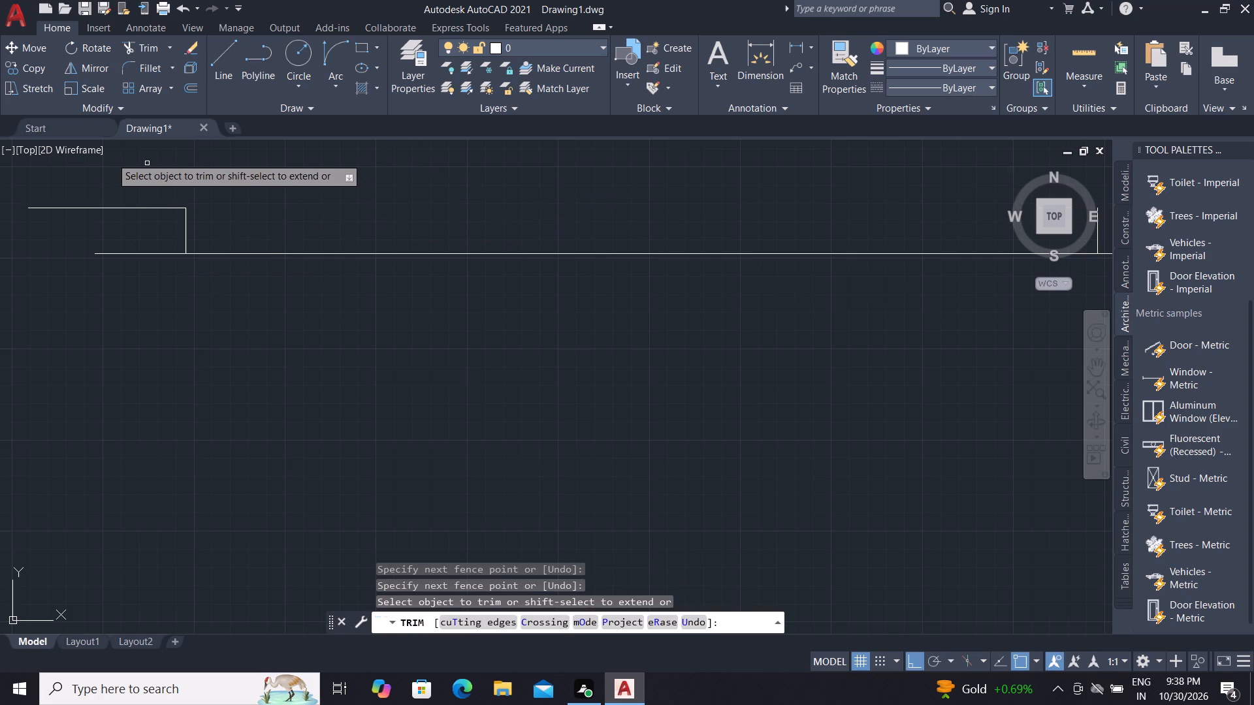
left_click(108, 166)
left_click(136, 214)
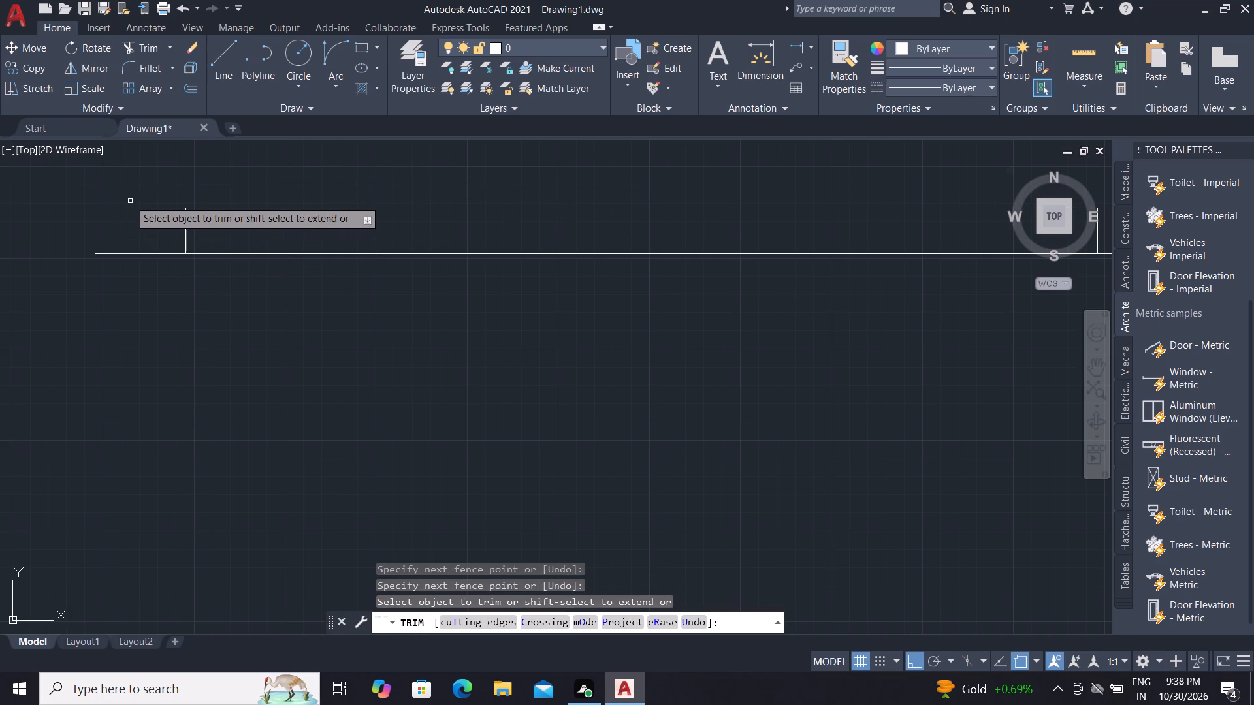
scroll(128, 193, "down", 2)
key("Escape")
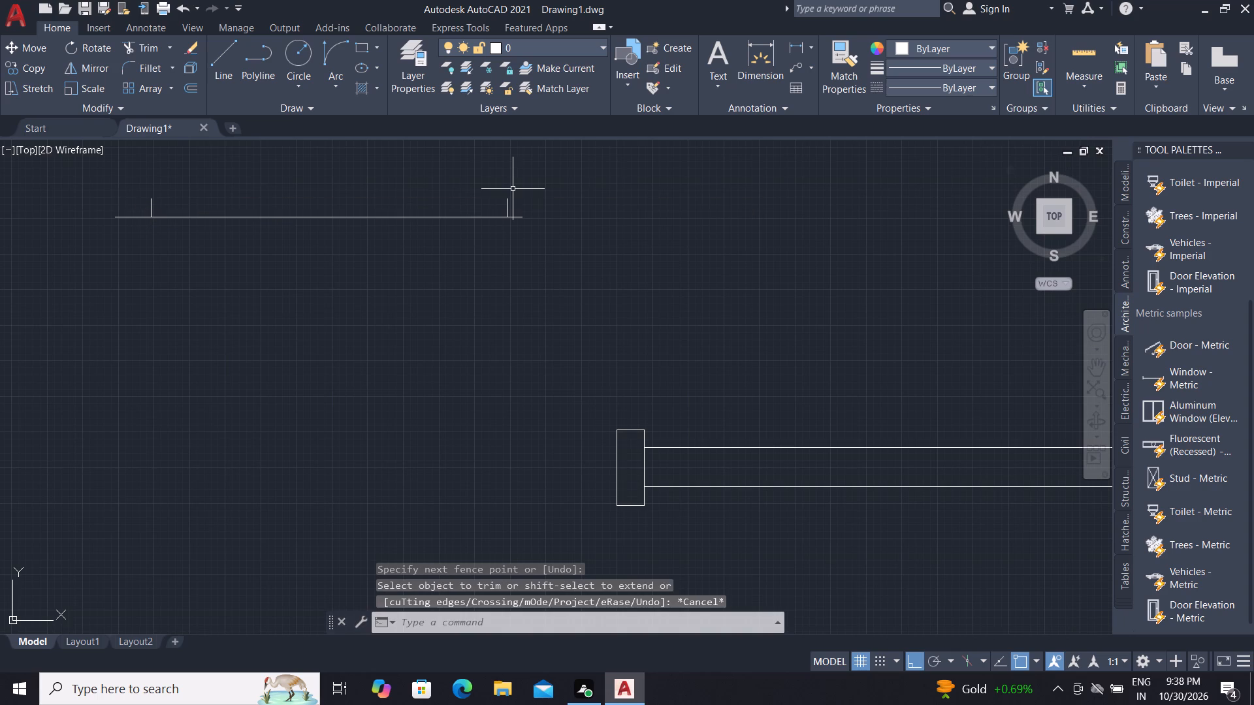
Draw a circle of radius about 25 units centred on the top end of the right vertical.
type("C")
key("space")
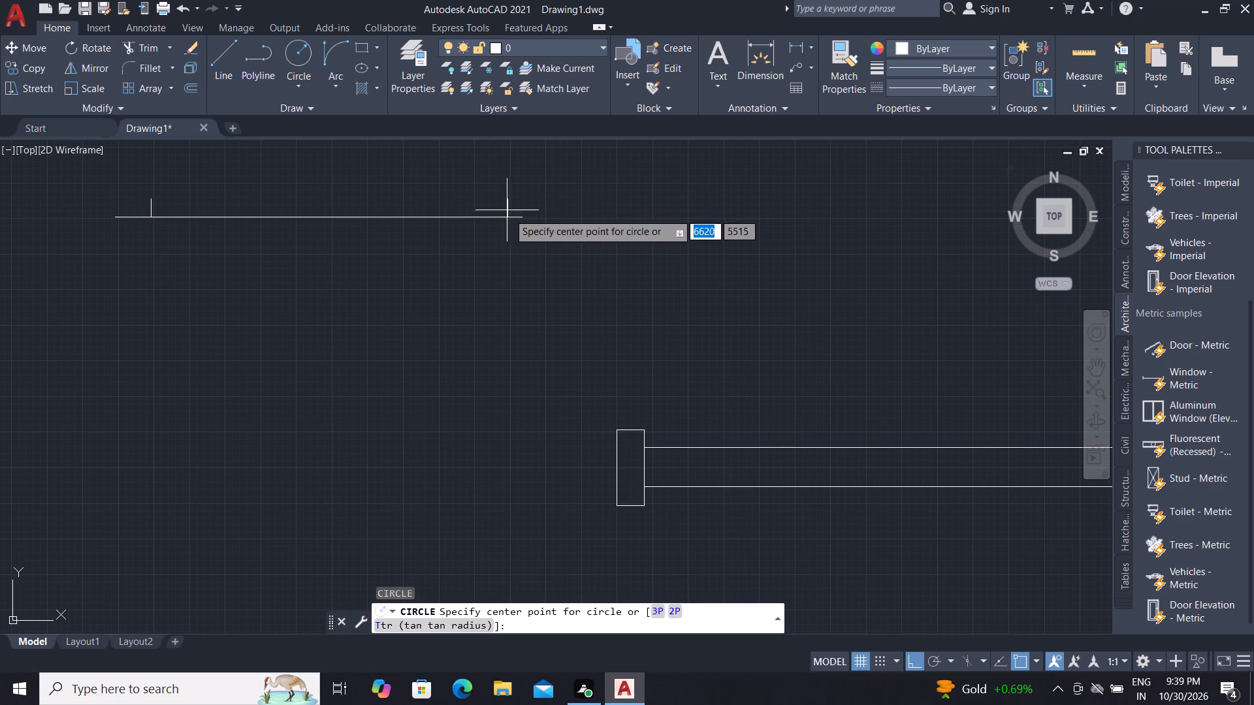
scroll(508, 206, "up", 4)
scroll(506, 204, "down", 1)
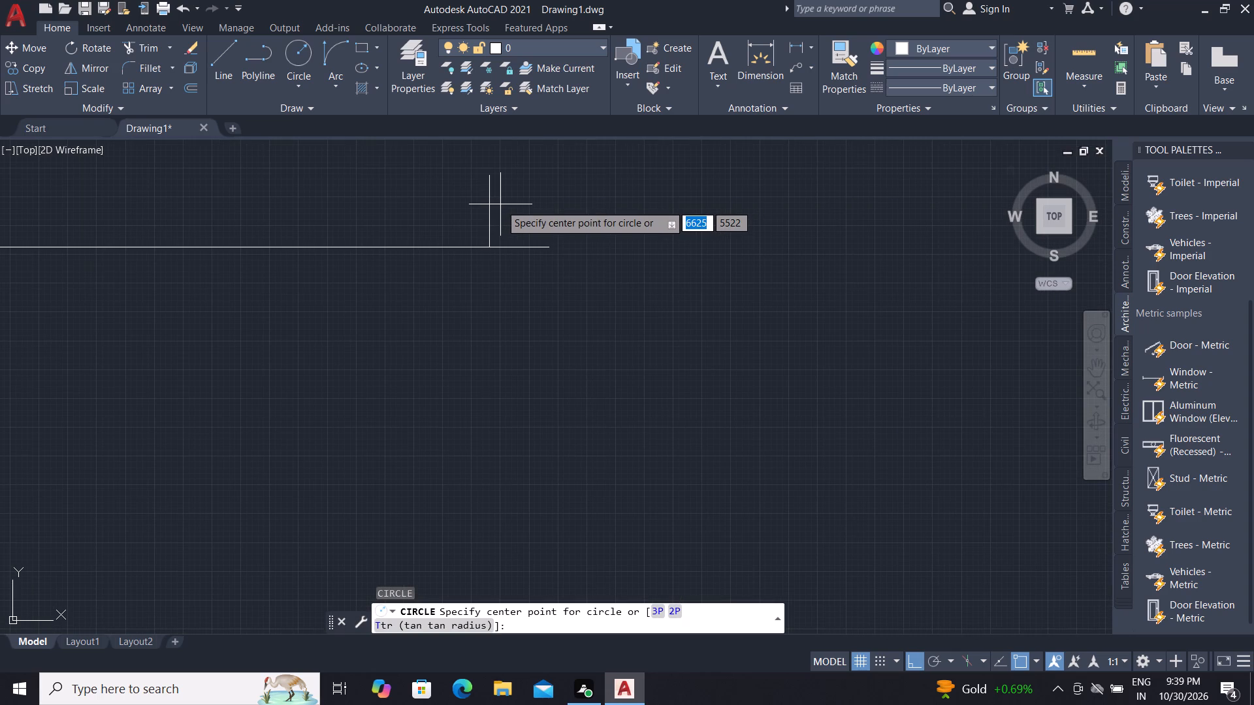
scroll(511, 208, "down", 1)
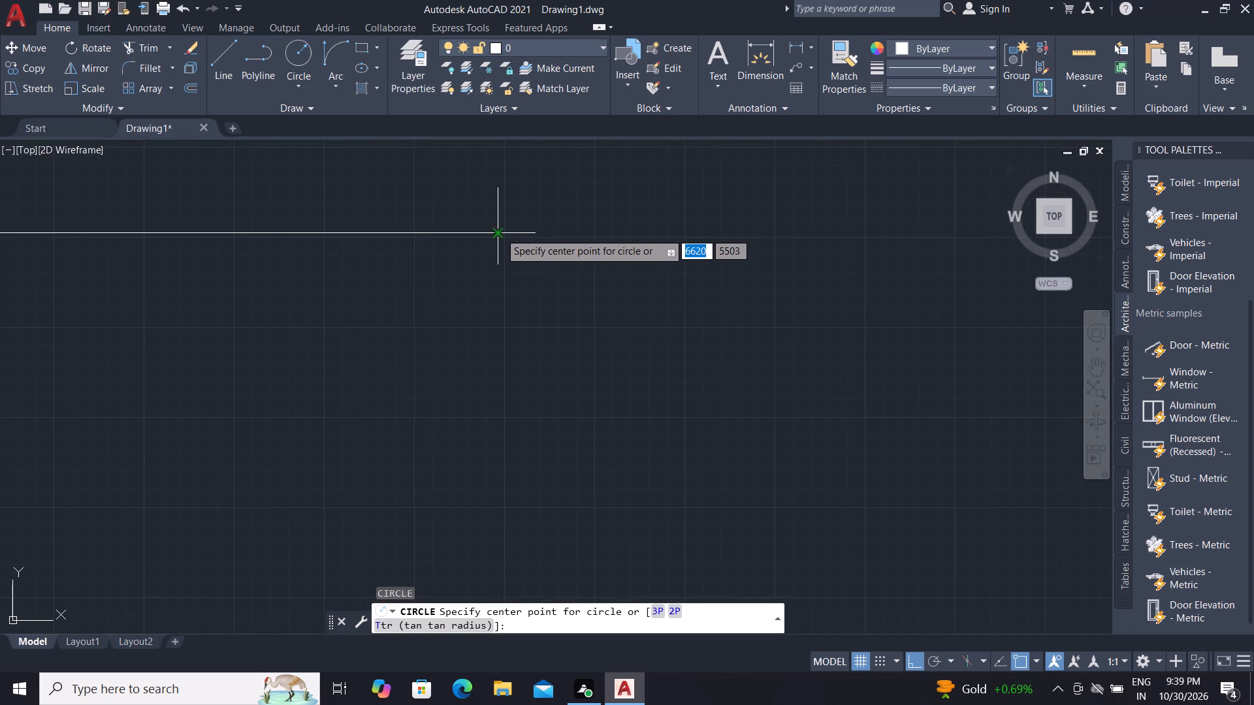
scroll(472, 203, "down", 1)
left_click(487, 196)
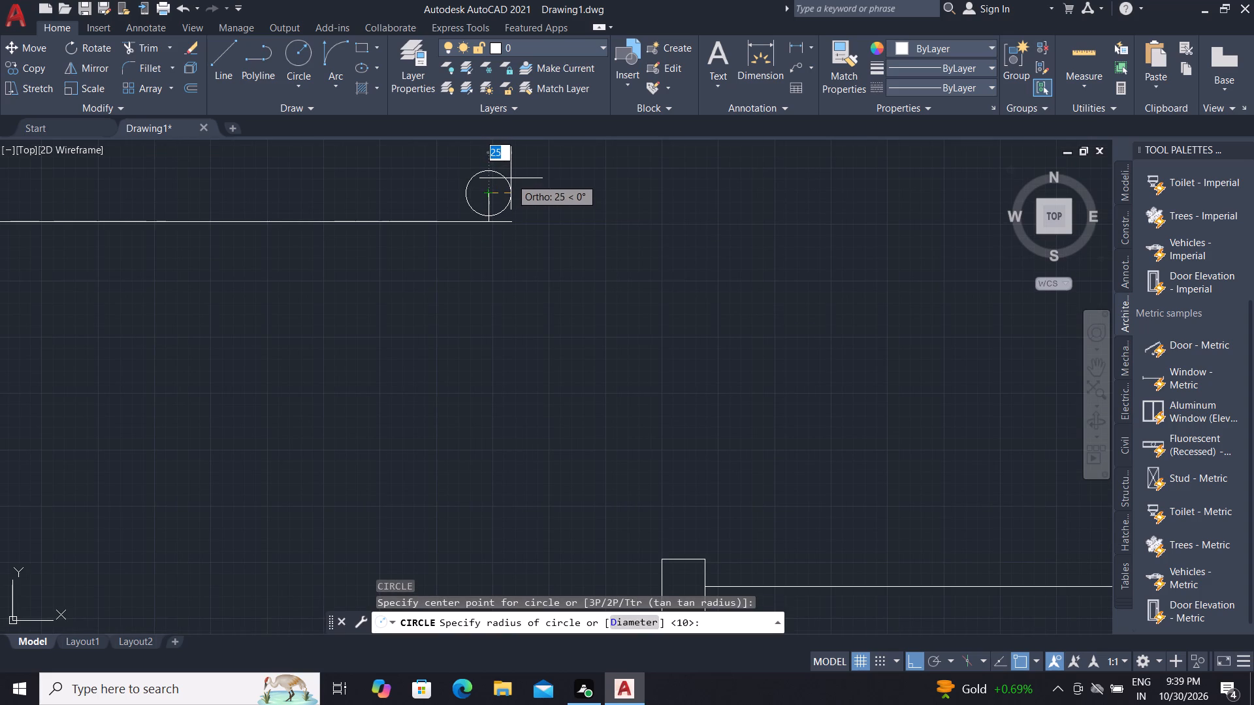
left_click(511, 178)
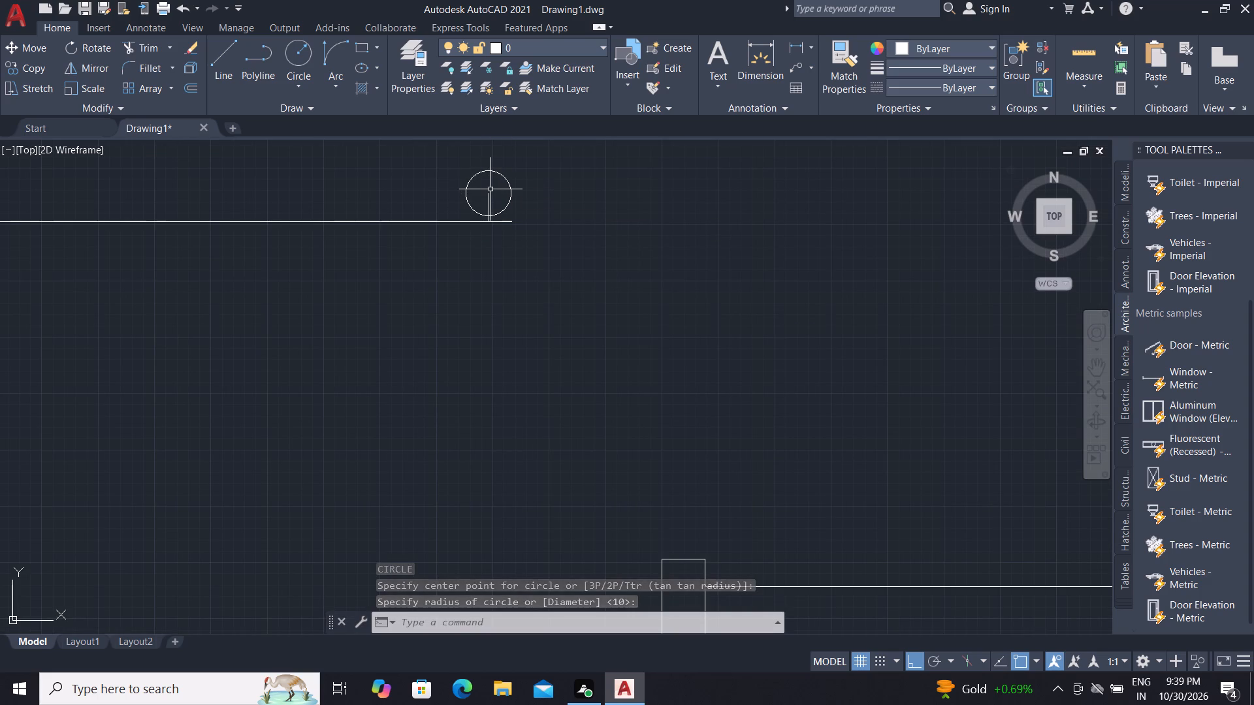
Move the circle straight up from its bottom point toward the top of the right vertical.
type("M")
key("space")
left_click(513, 192)
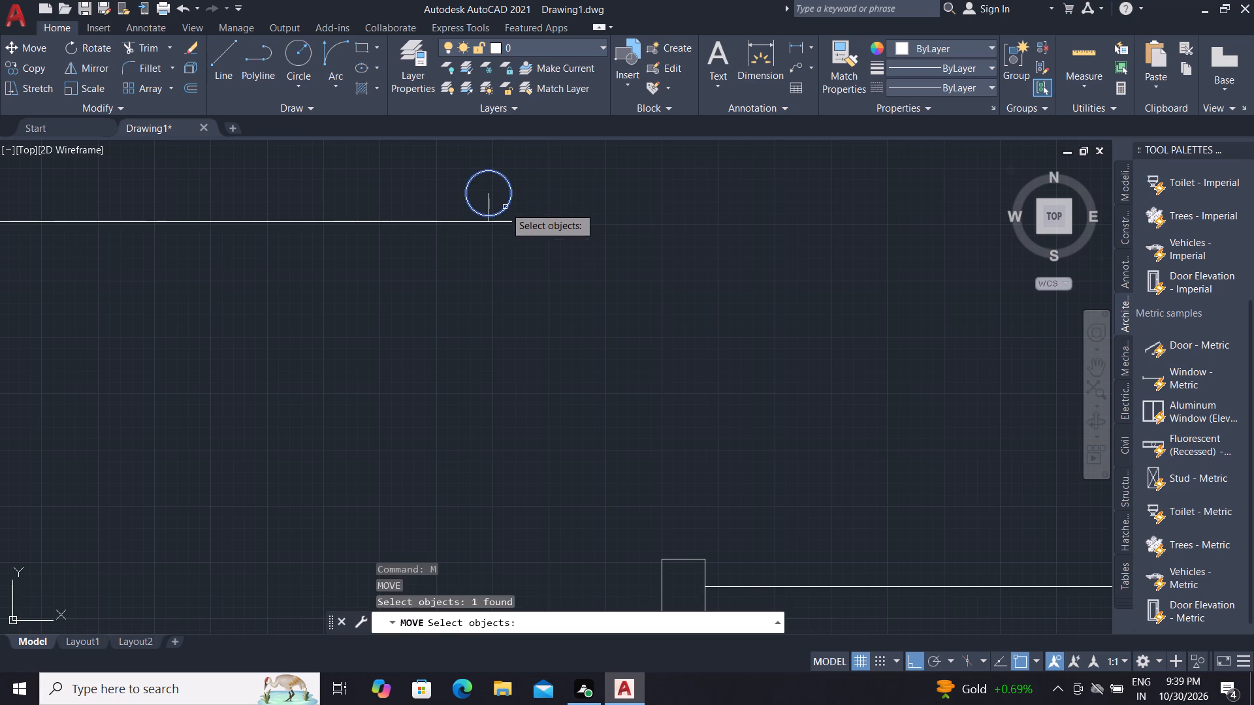
scroll(489, 216, "up", 3)
right_click(484, 222)
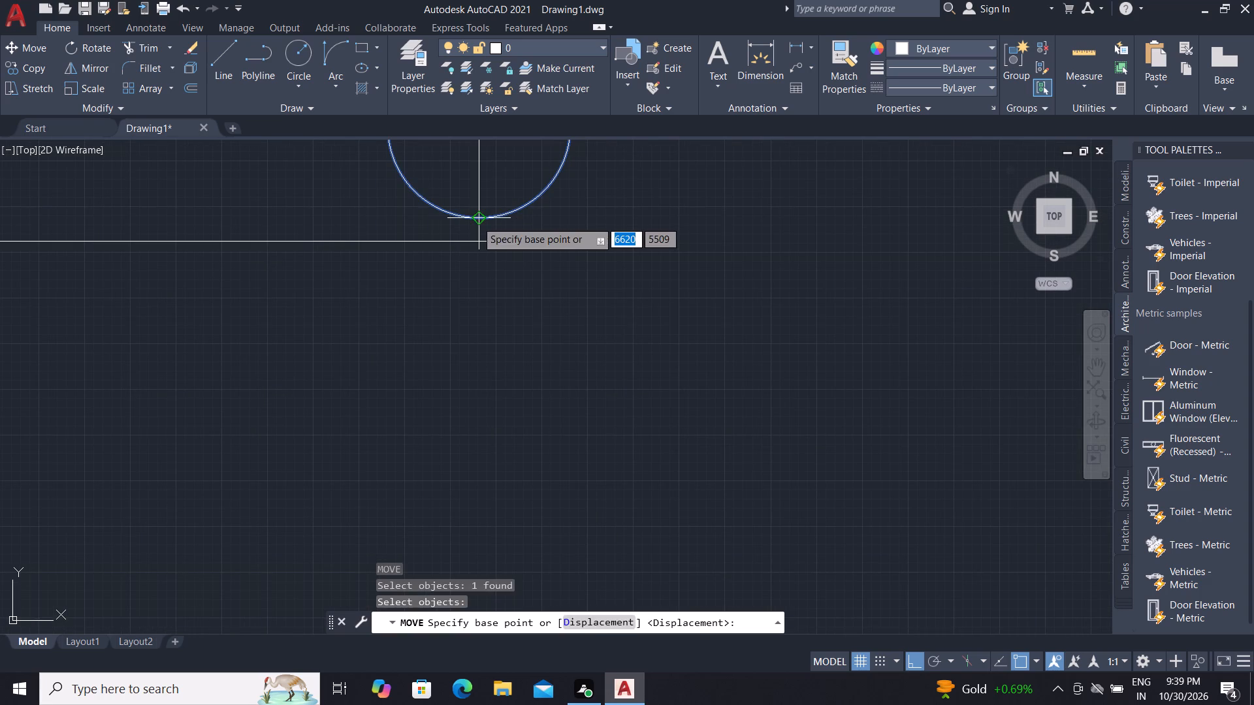
left_click(477, 221)
scroll(498, 287, "down", 2)
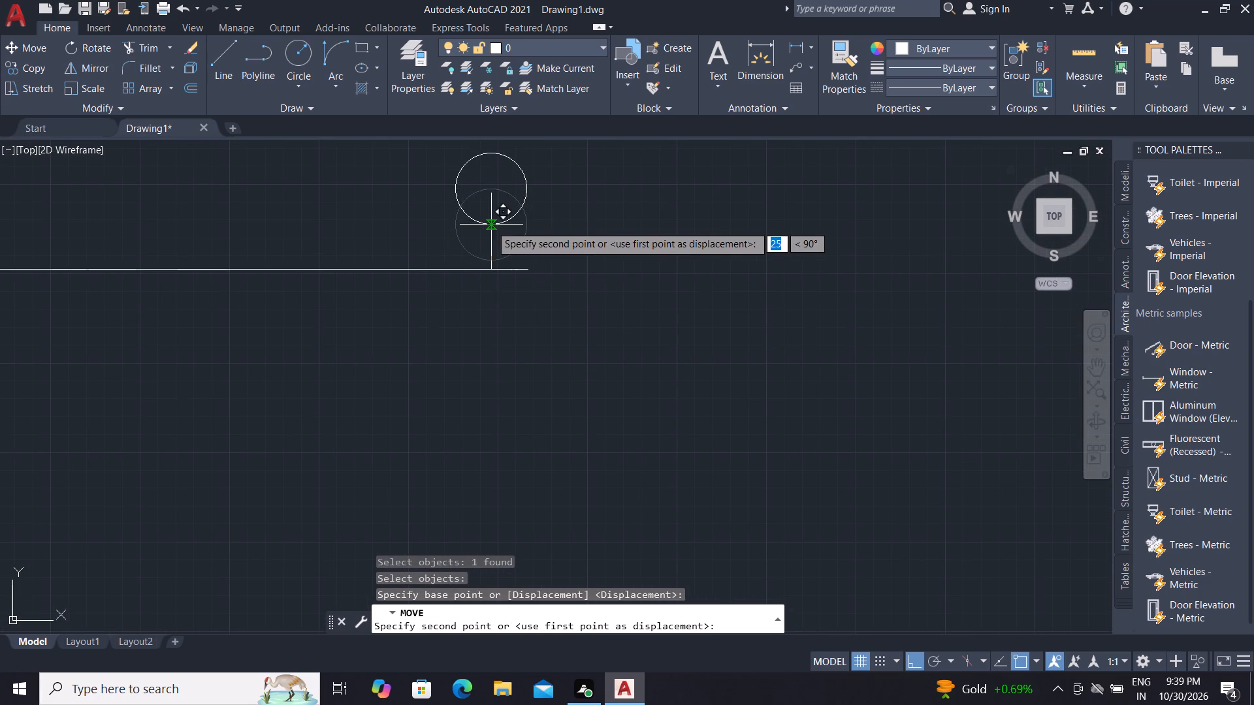
left_click(491, 234)
scroll(500, 234, "up", 2)
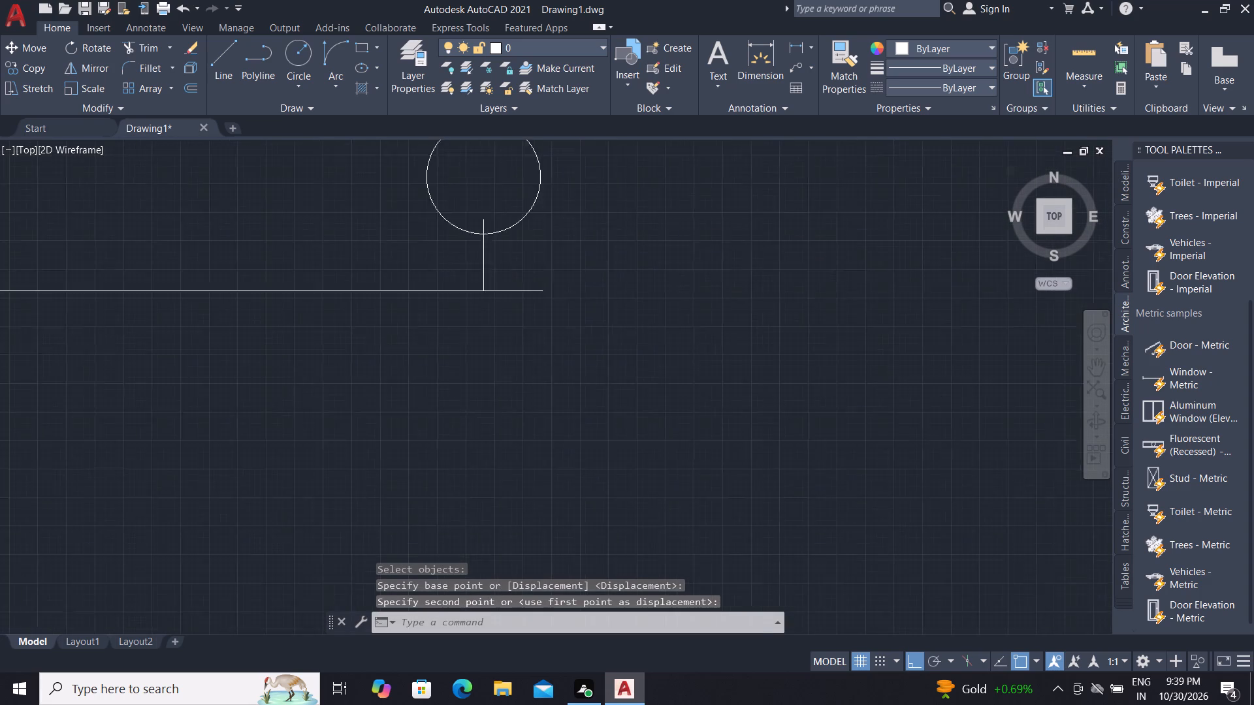
Move the circle up again by its bottom point so it rests on the right vertical's top end.
left_click(486, 229)
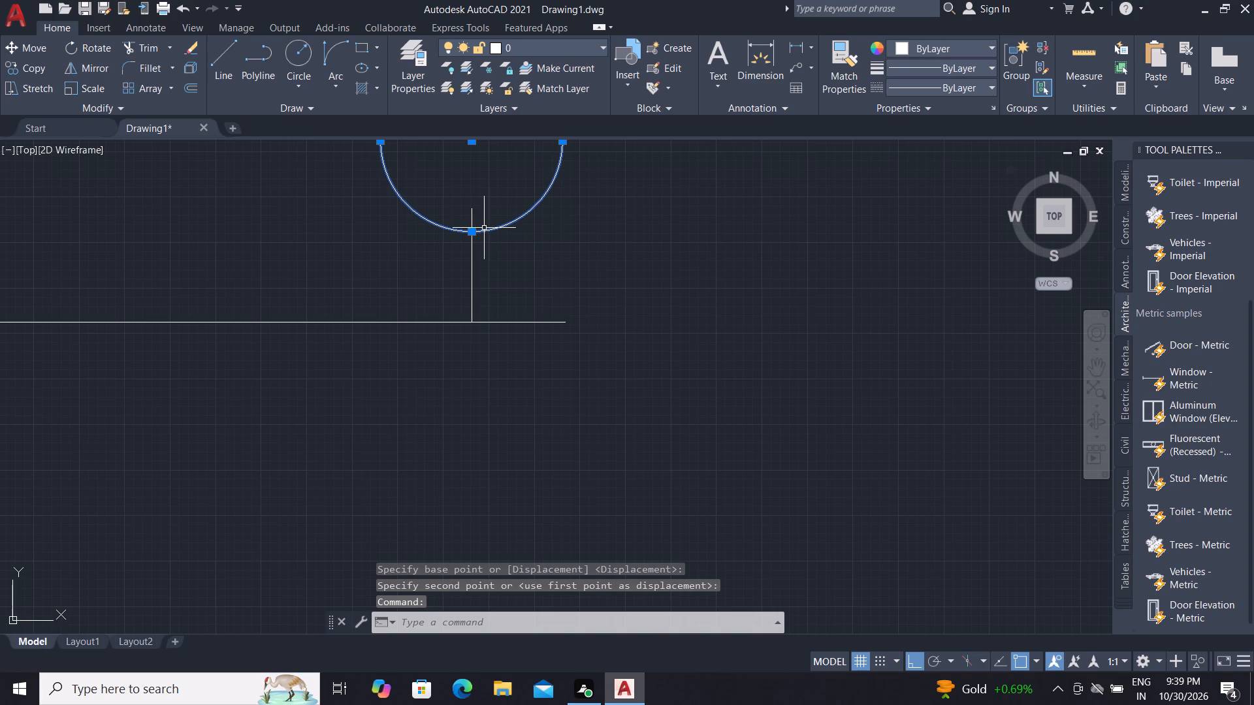
type("M")
key("space")
left_click(467, 232)
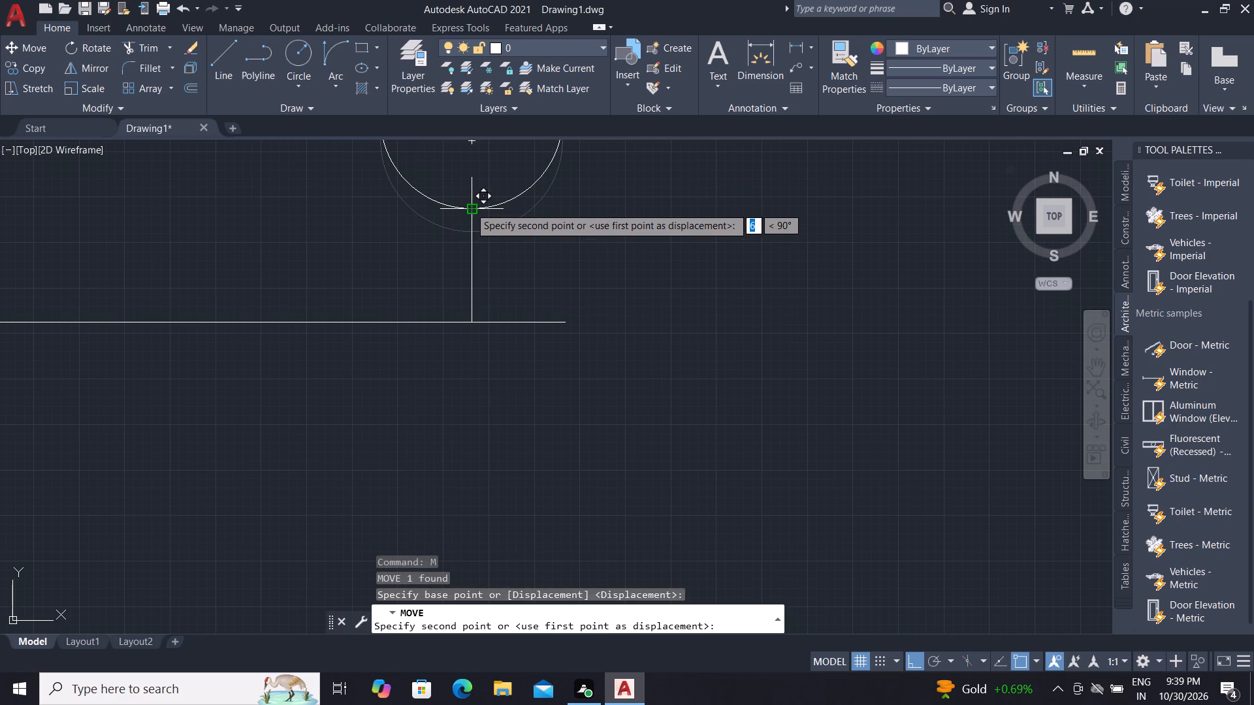
left_click(471, 207)
scroll(533, 236, "down", 3)
scroll(578, 263, "down", 2)
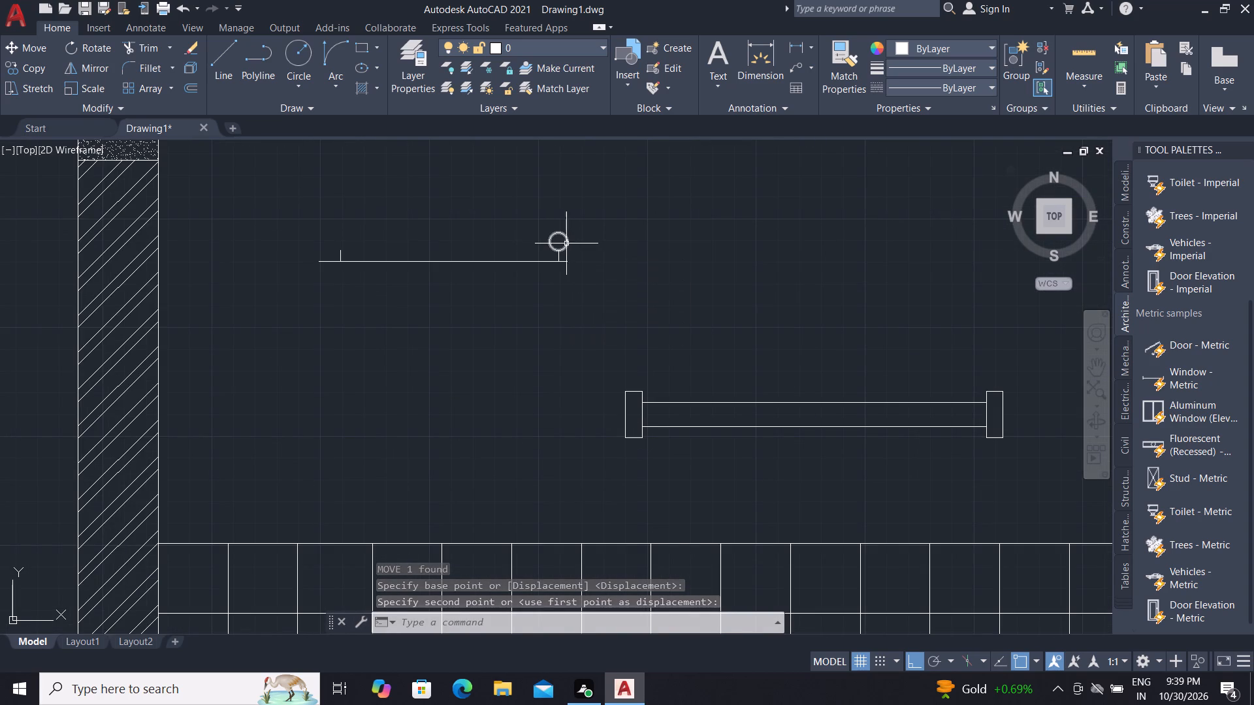
scroll(546, 239, "up", 3)
scroll(558, 248, "down", 2)
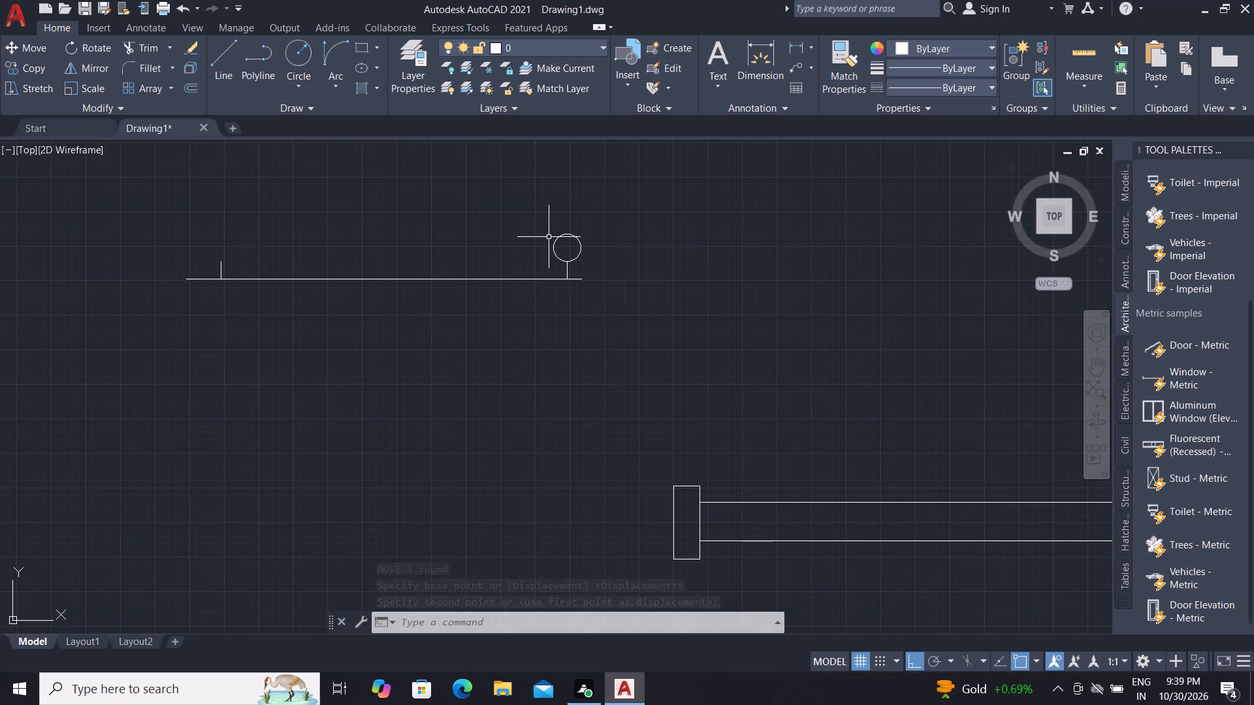
Draw a thin rectangle about 714 units long directly beneath the base line, starting at the line's left end.
key("r")
key("e")
type("C")
key("space")
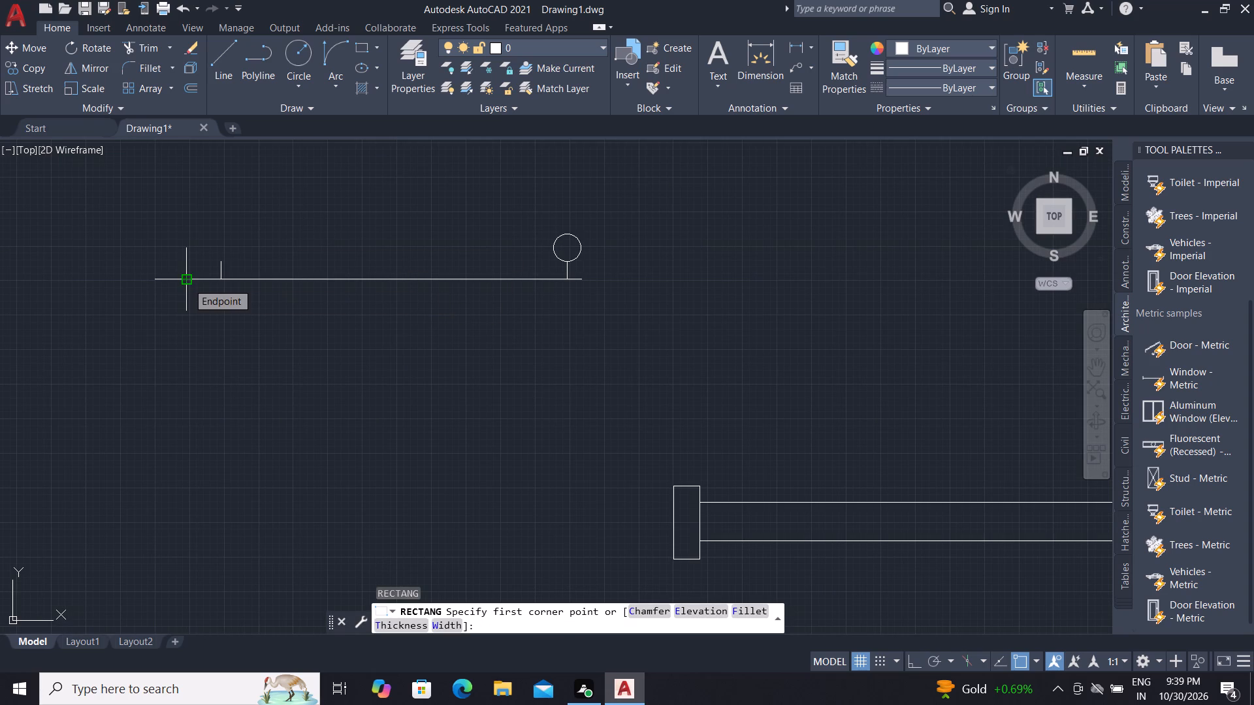
key("Escape")
type("REC")
key("space")
left_click(187, 283)
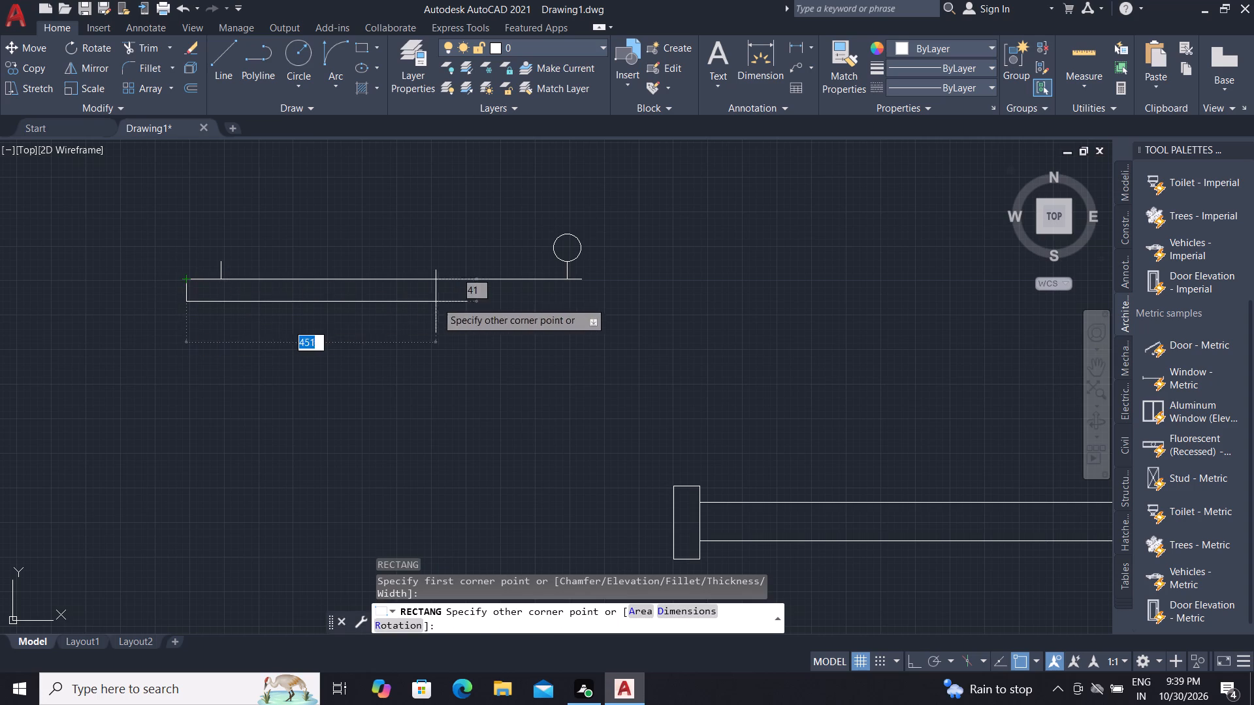
left_click(584, 292)
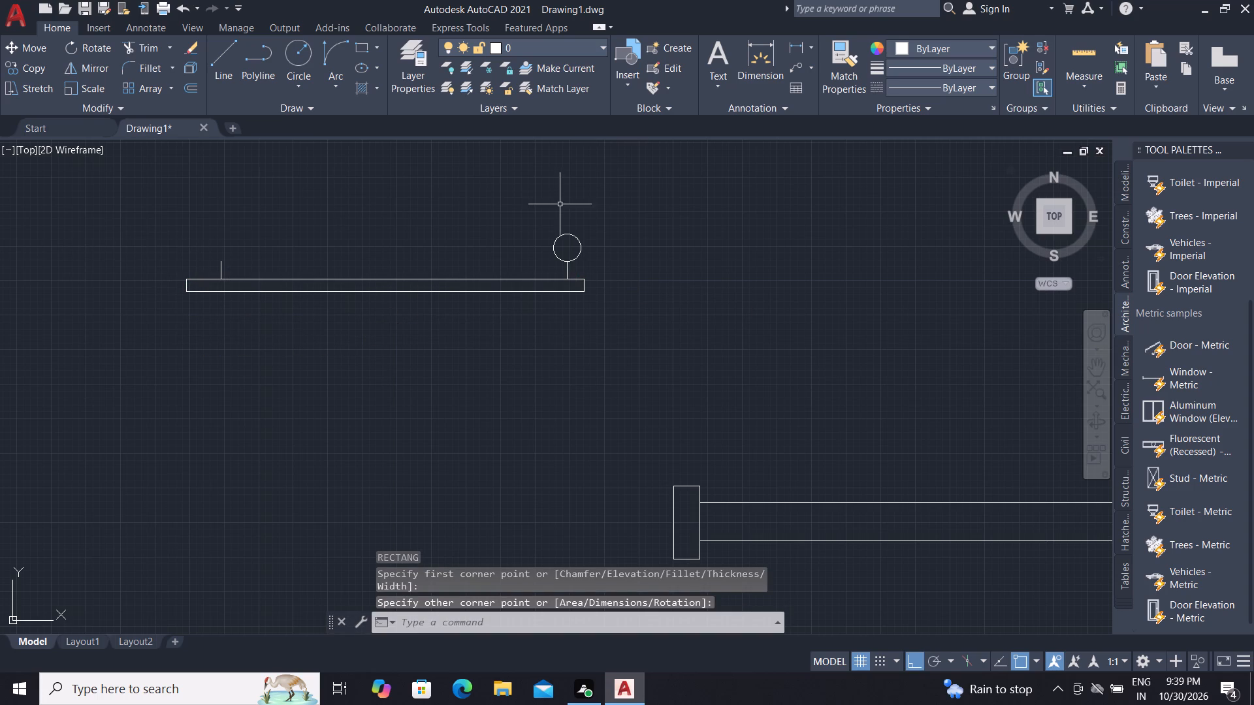
Copy the circle horizontally to the left so the duplicate sits on top of the left vertical.
left_click(564, 234)
type("CO")
key("space")
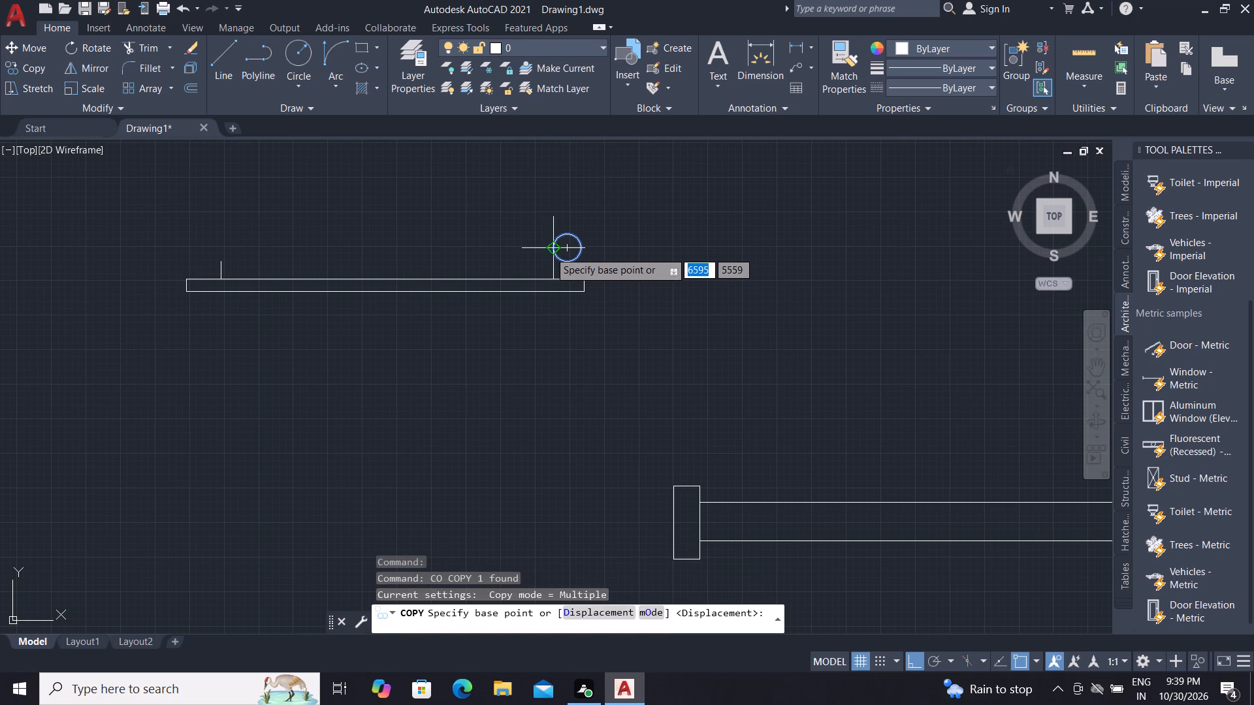
left_click(544, 249)
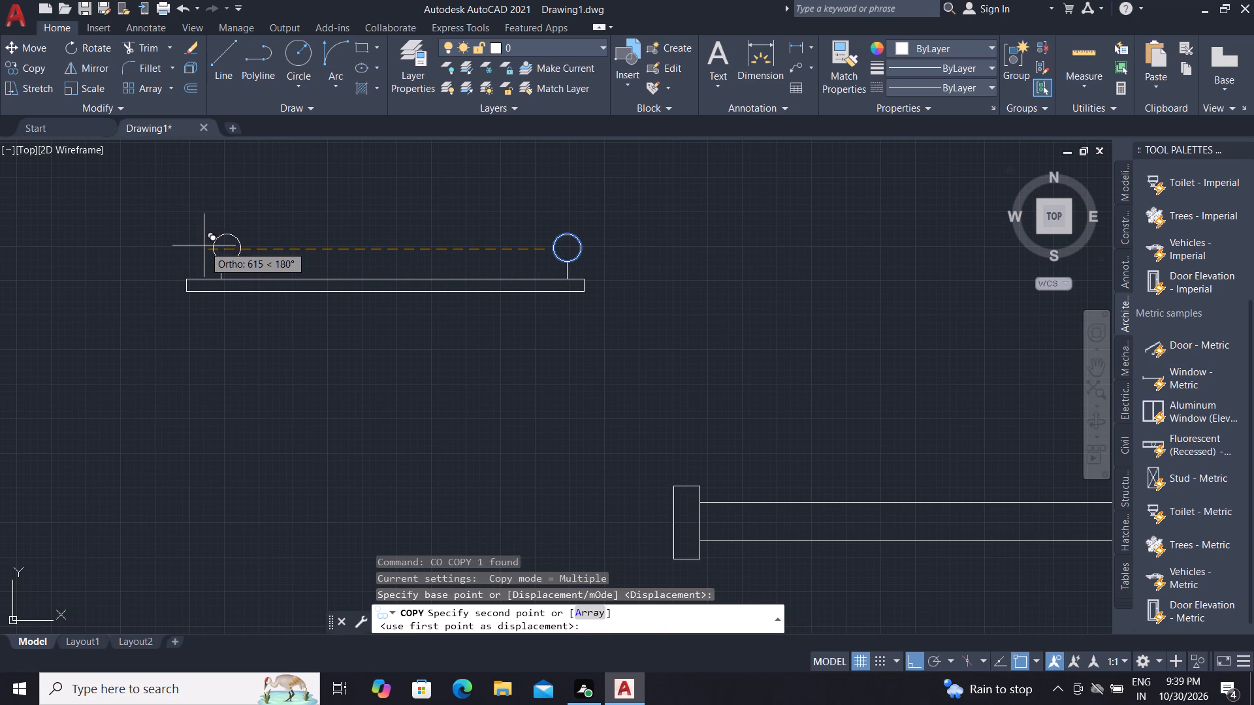
scroll(203, 245, "up", 3)
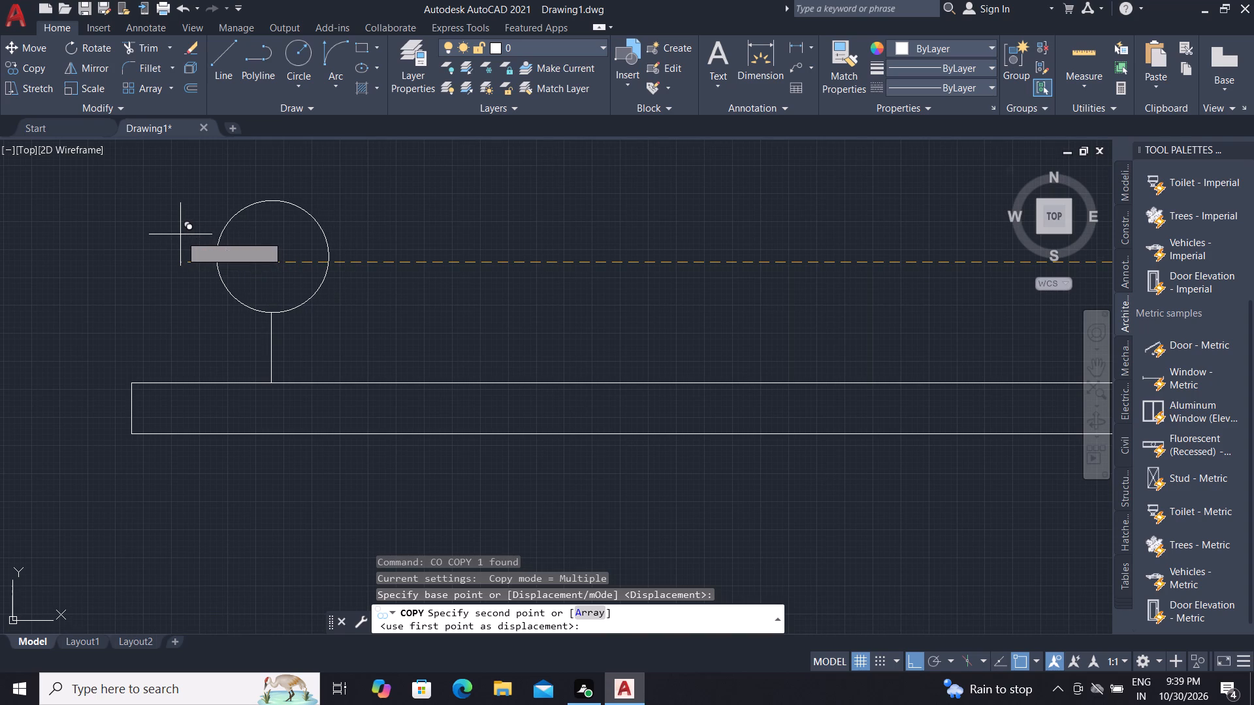
left_click(178, 234)
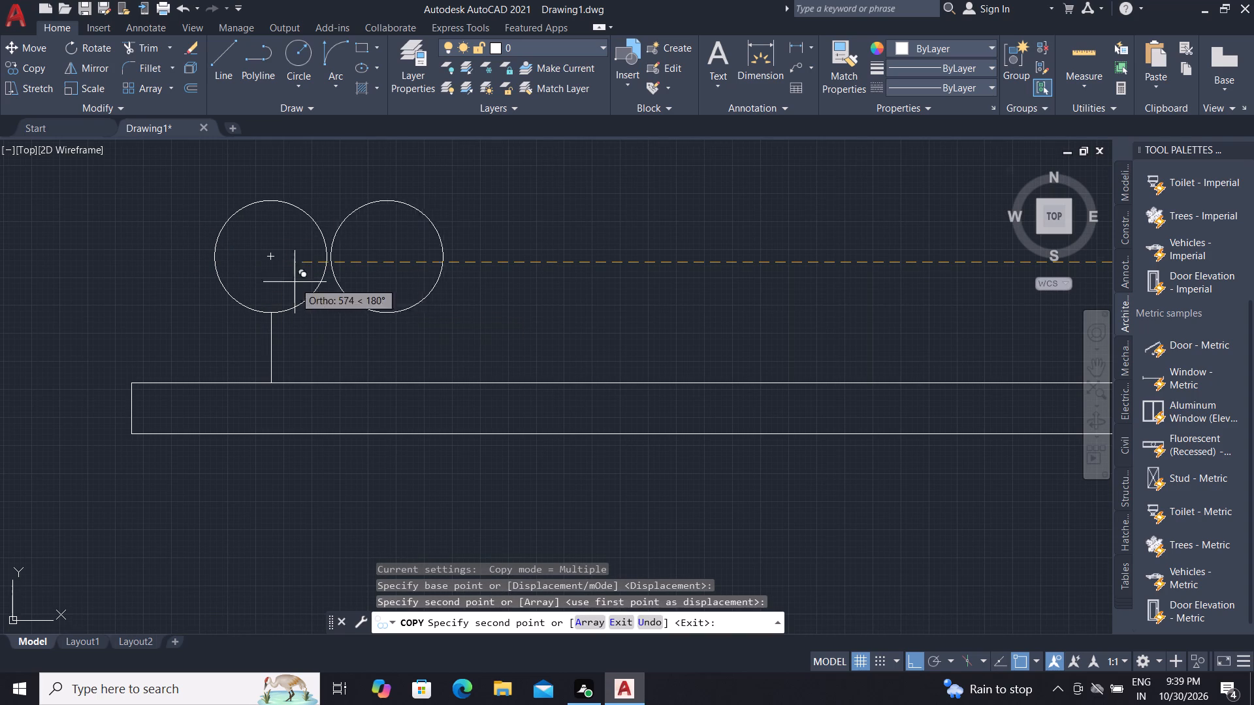
key("Escape")
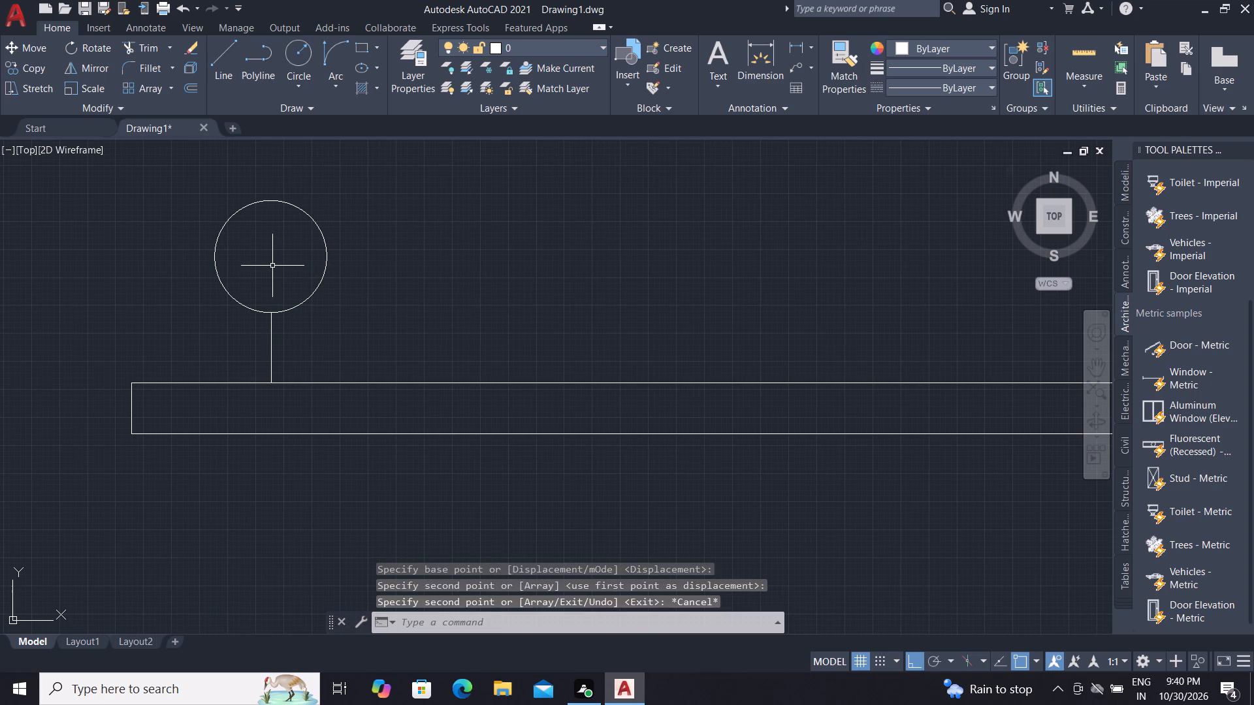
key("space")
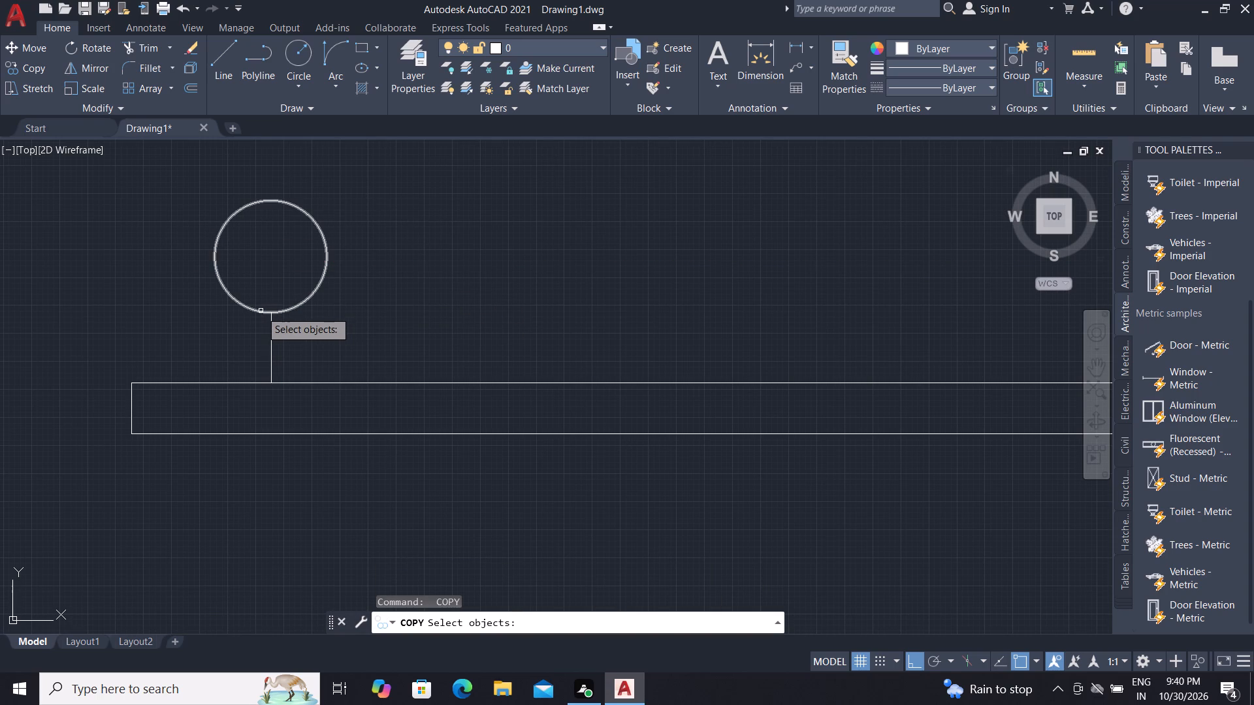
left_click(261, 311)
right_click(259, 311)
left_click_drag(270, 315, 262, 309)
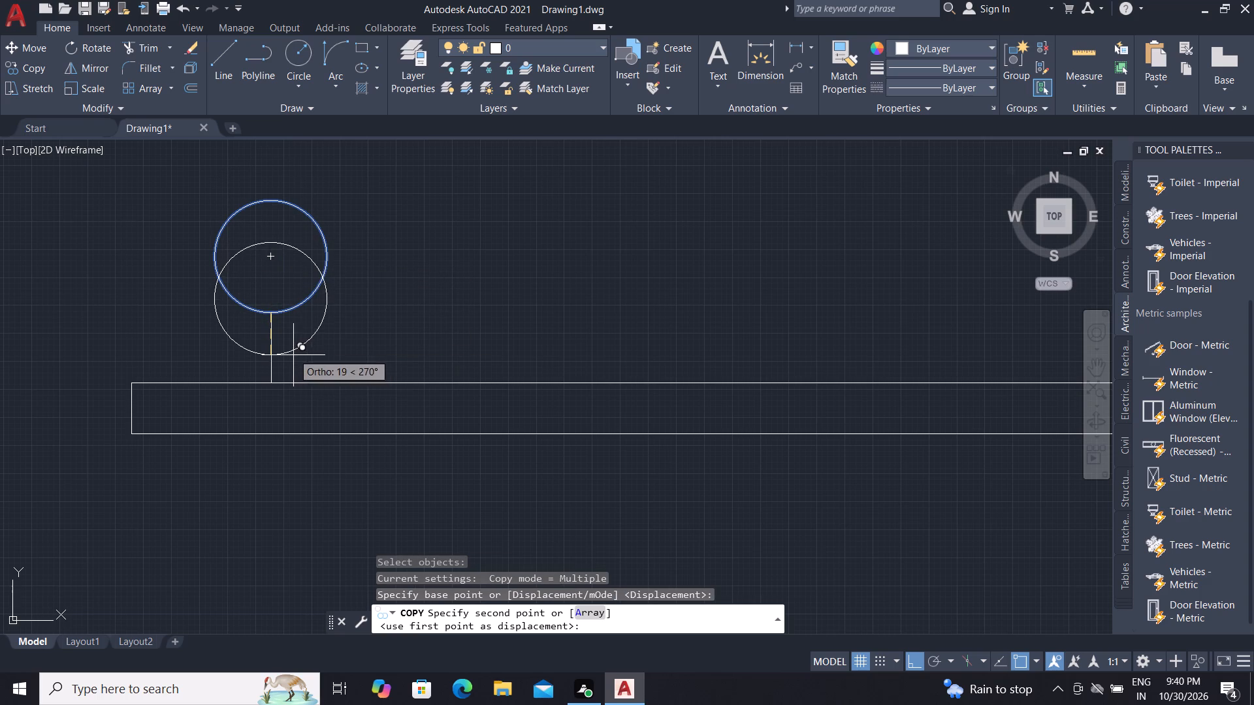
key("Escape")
Hatch the insides of both circles with the SOLID pattern in colour 0,0,0.
scroll(293, 344, "down", 3)
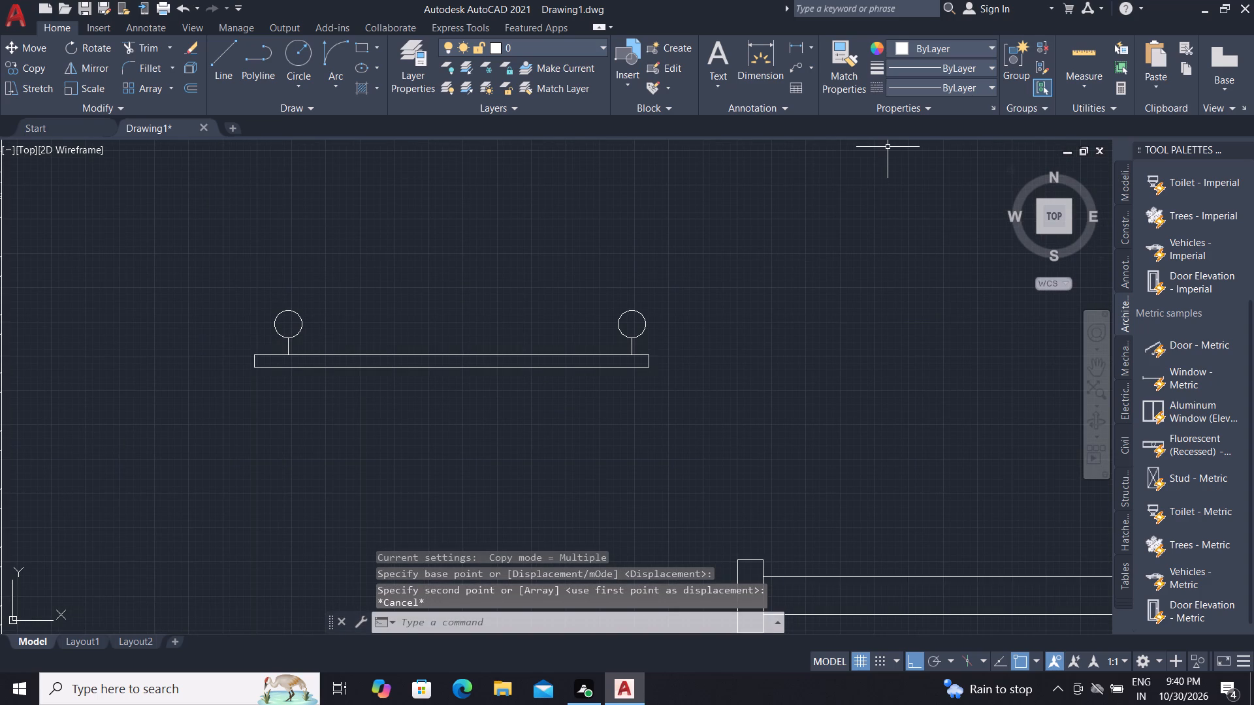
type("H")
key("space")
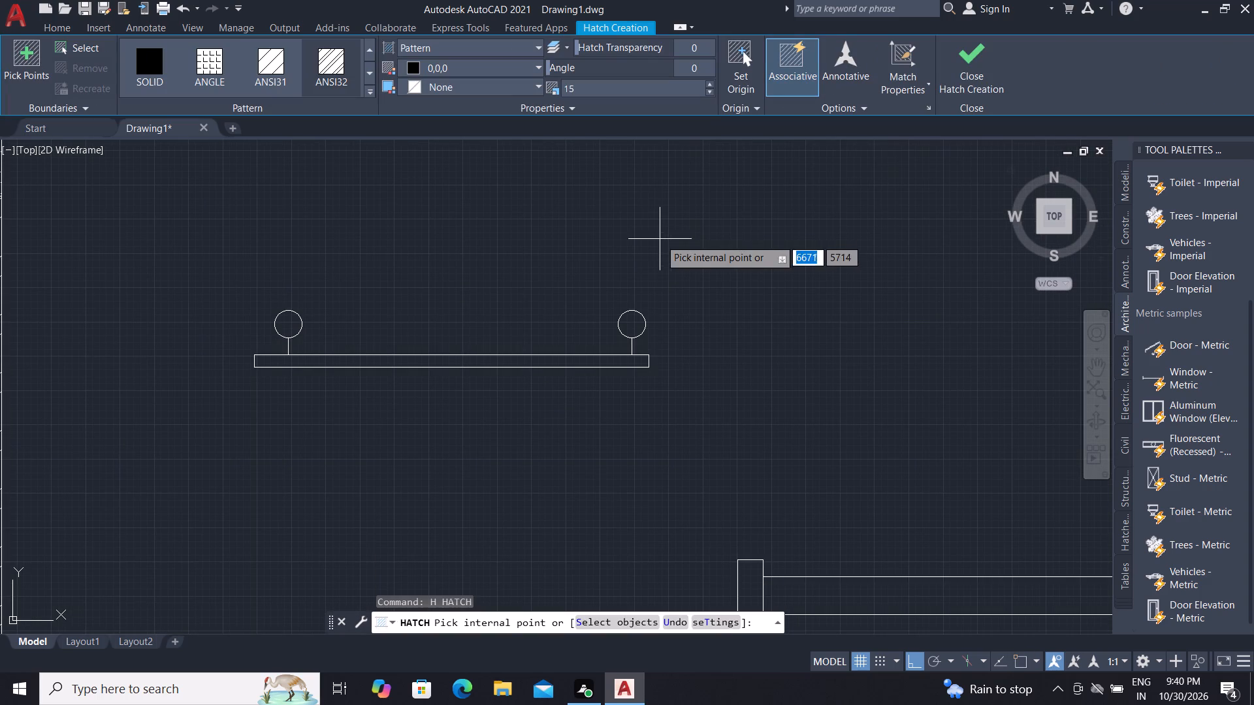
left_click(632, 317)
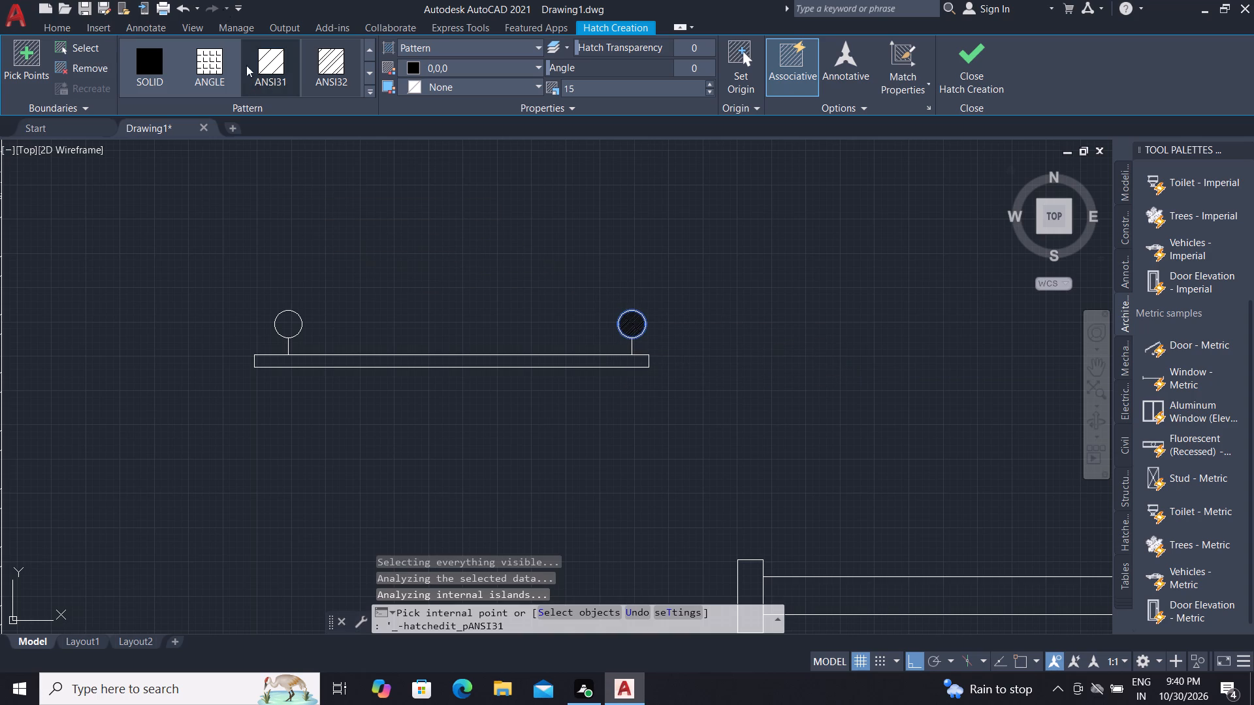
left_click(155, 61)
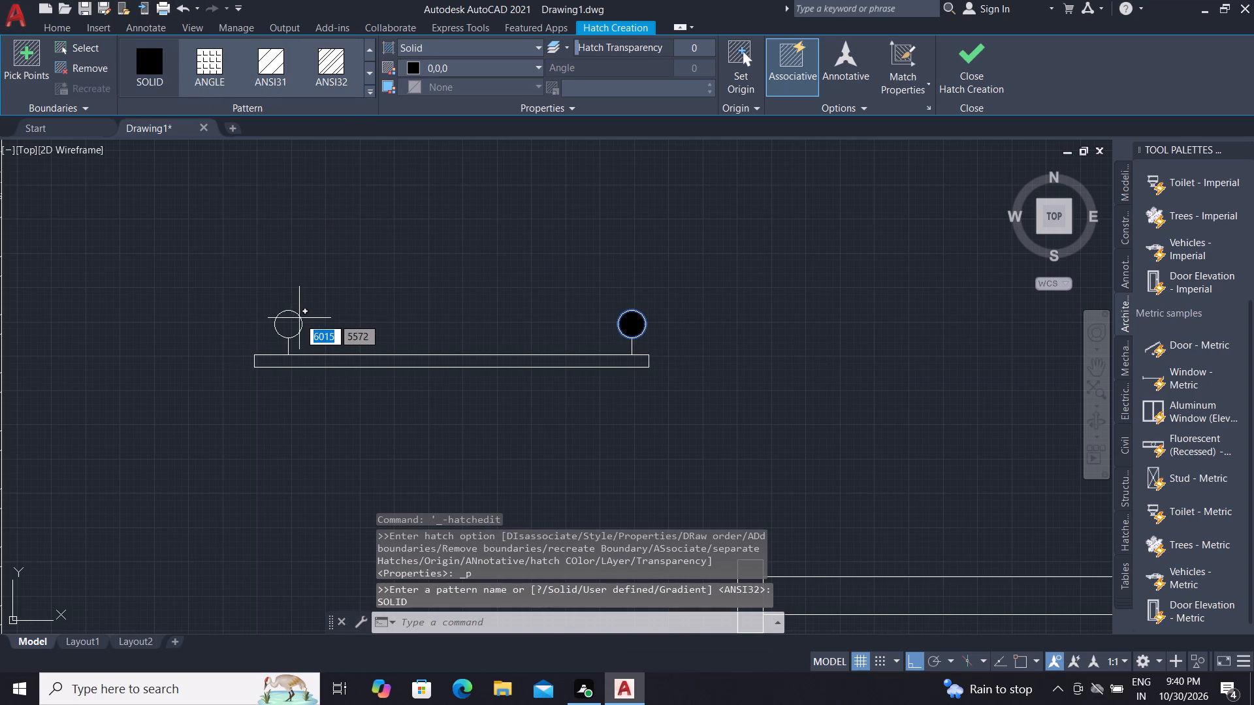
left_click(286, 315)
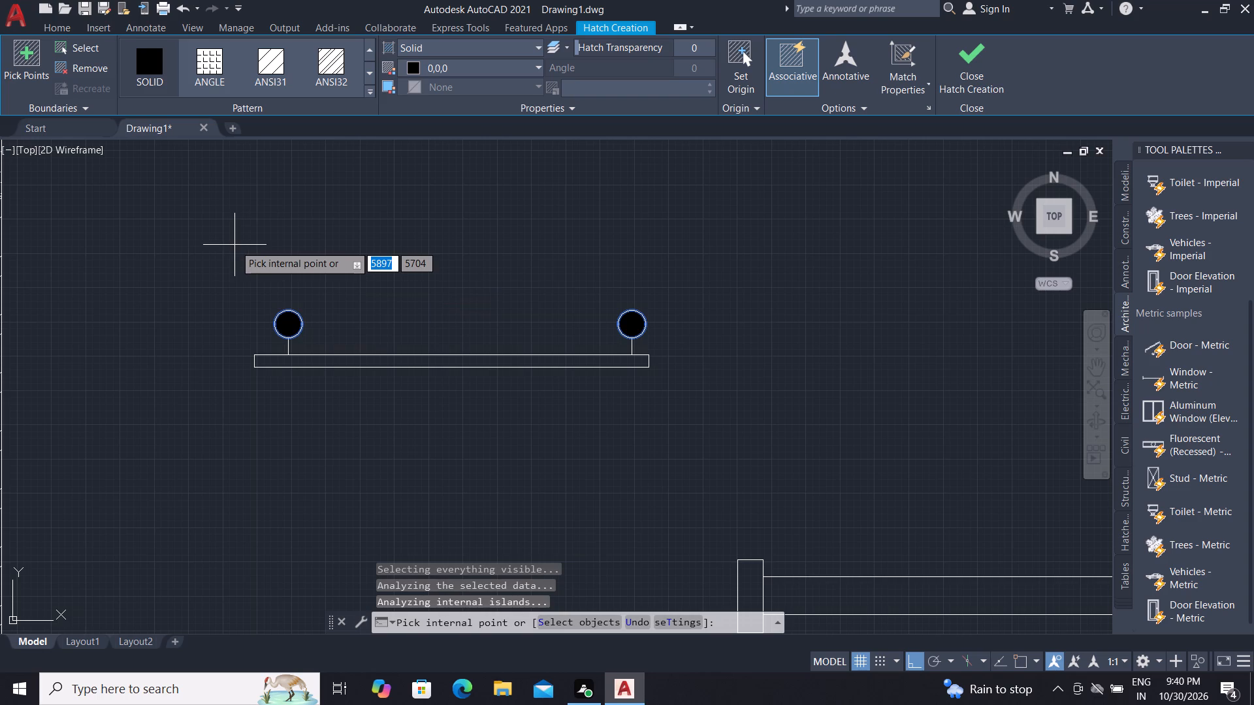
key("Escape")
Draw a horizontal line joining the two filled circles, from the left circle's right side to the right circle's left side.
scroll(293, 296, "down", 2)
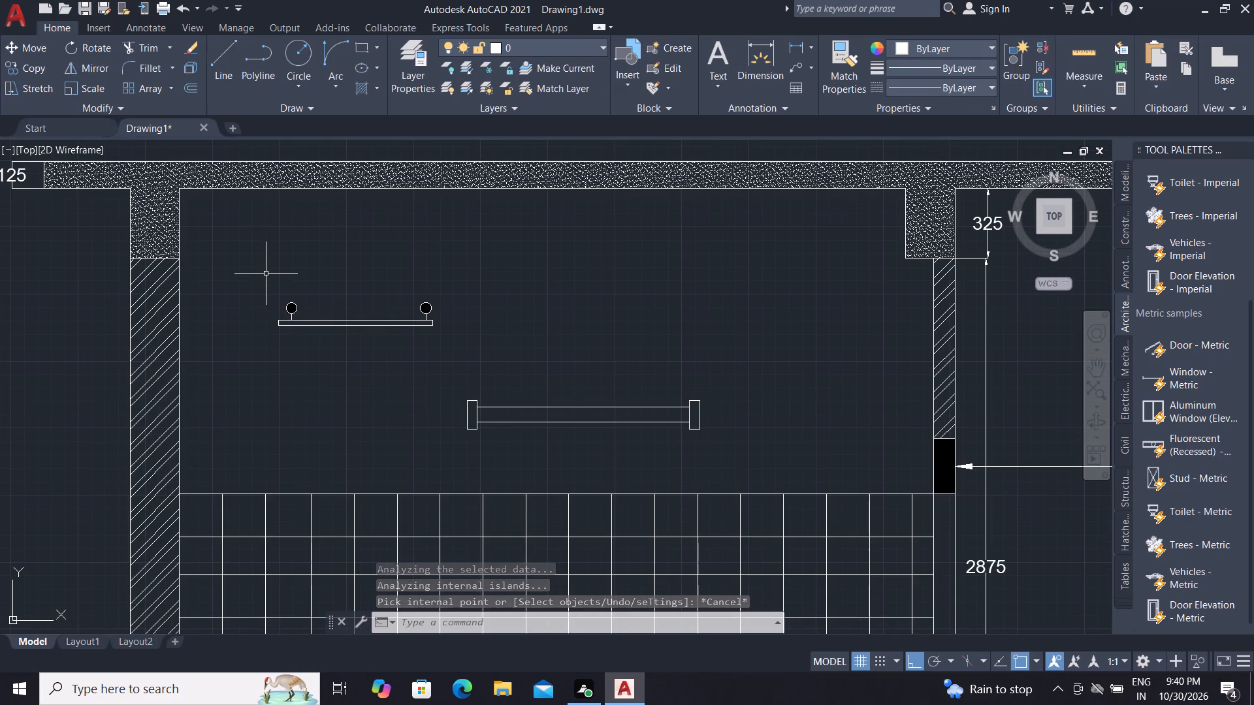
scroll(266, 273, "up", 1)
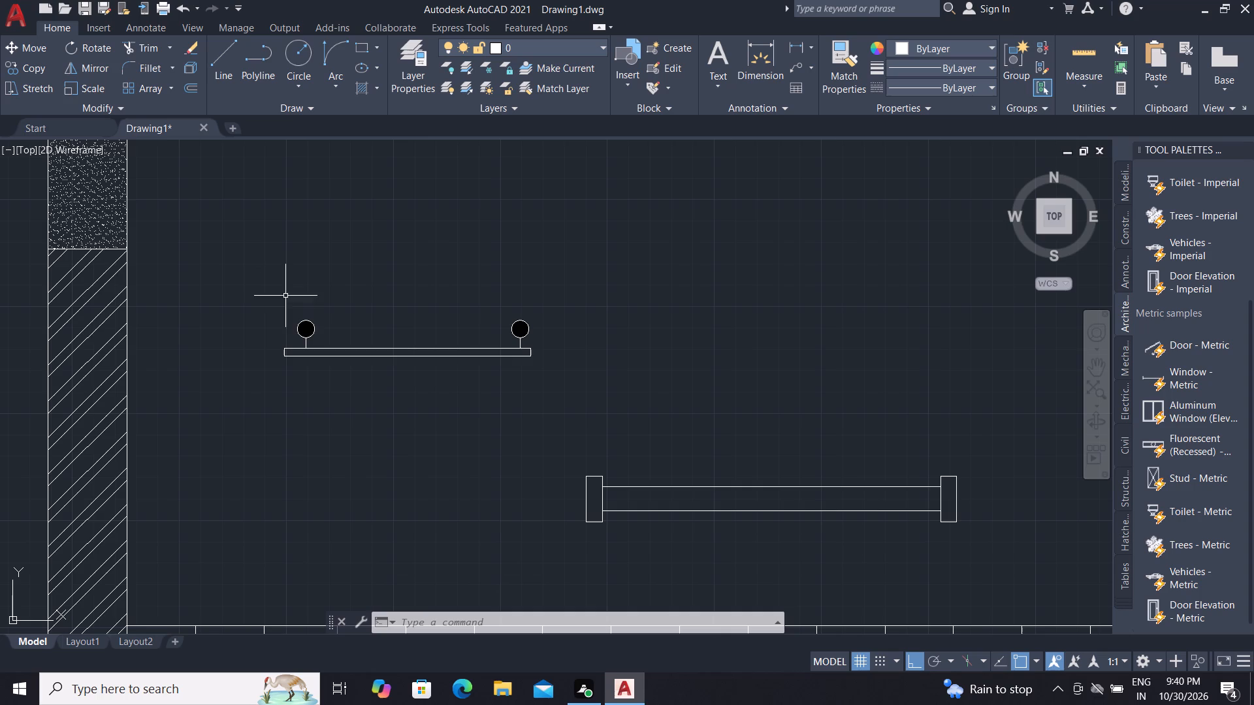
left_click(217, 57)
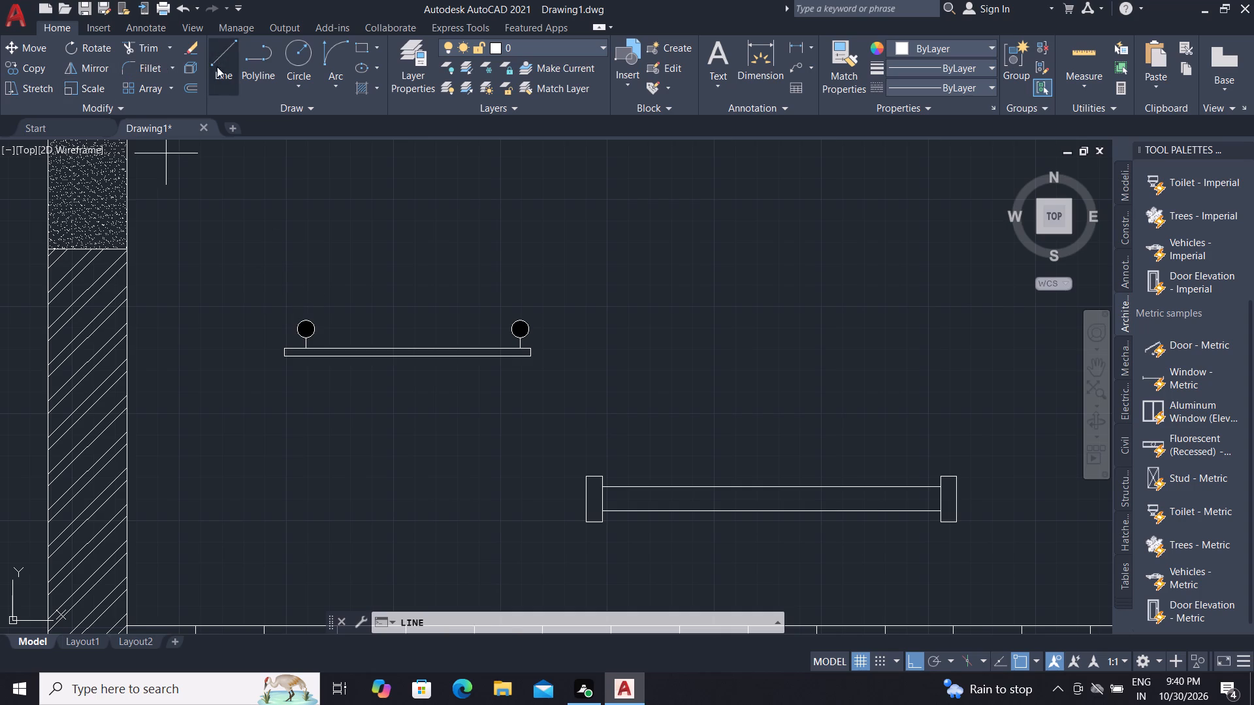
left_click(317, 328)
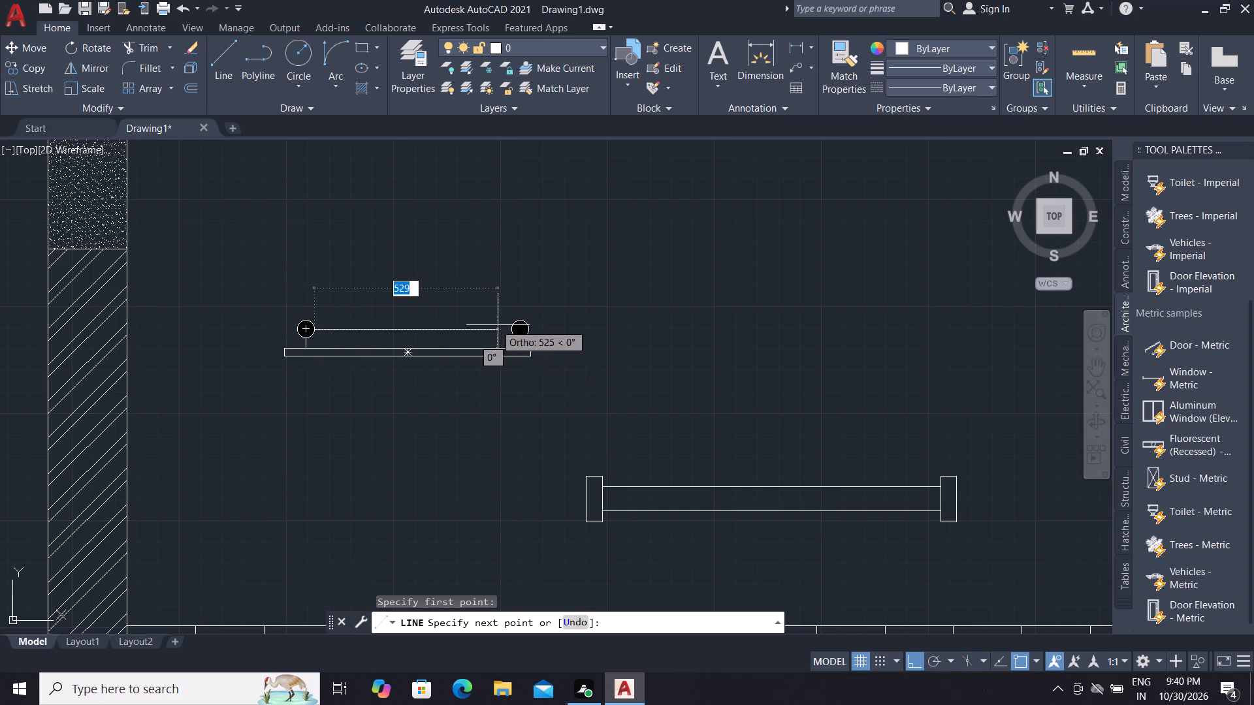
left_click(508, 333)
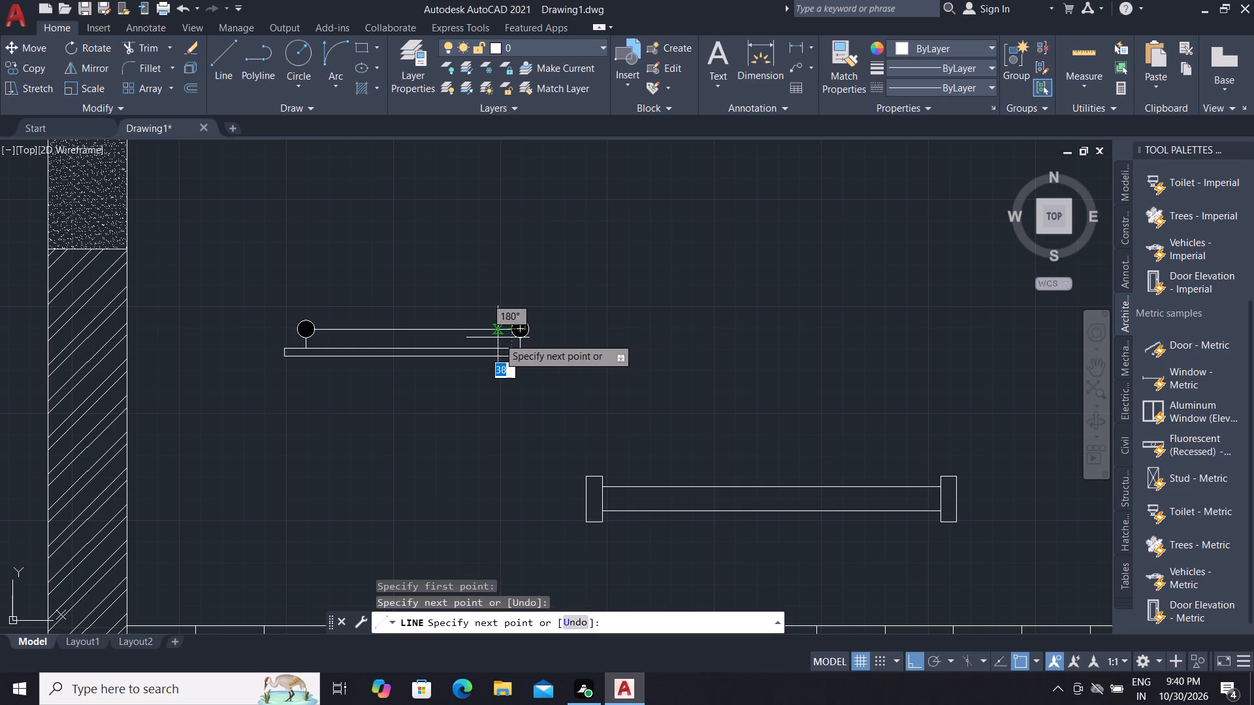
key("Escape")
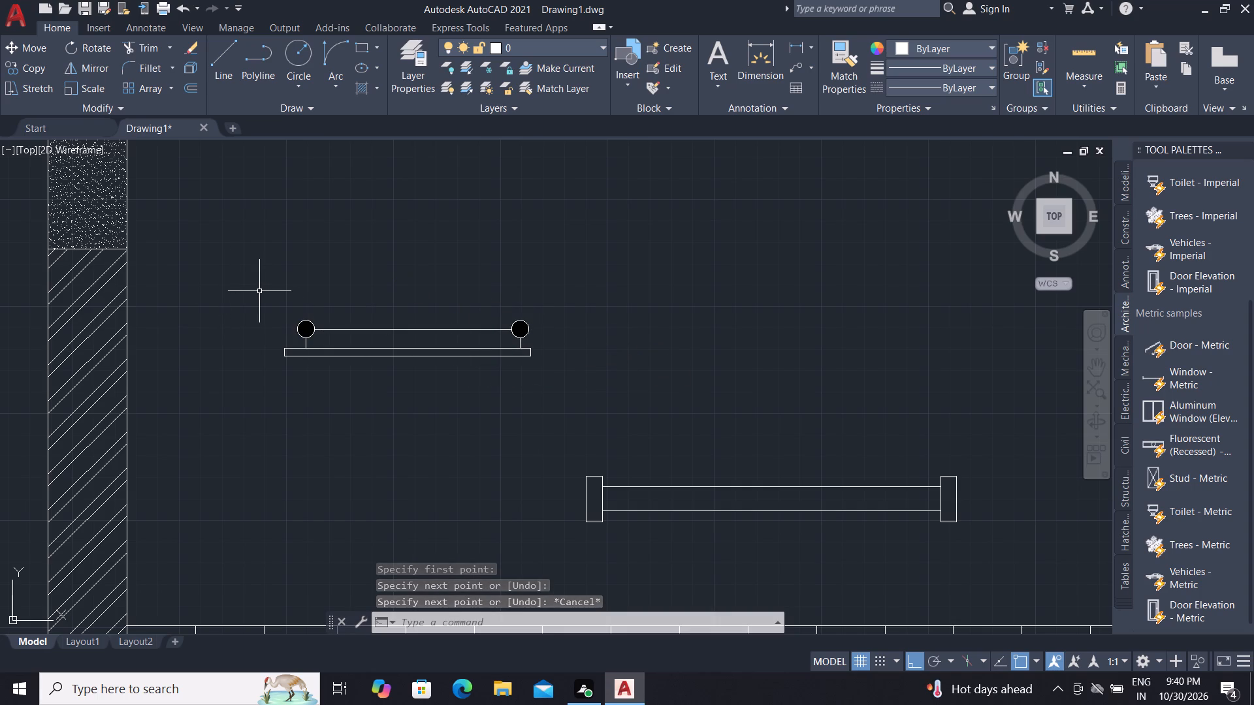
Move the whole rail fixture by its lower-right corner down onto the wall tiles, with that corner on a vertical joint in the third tile row.
left_click(253, 288)
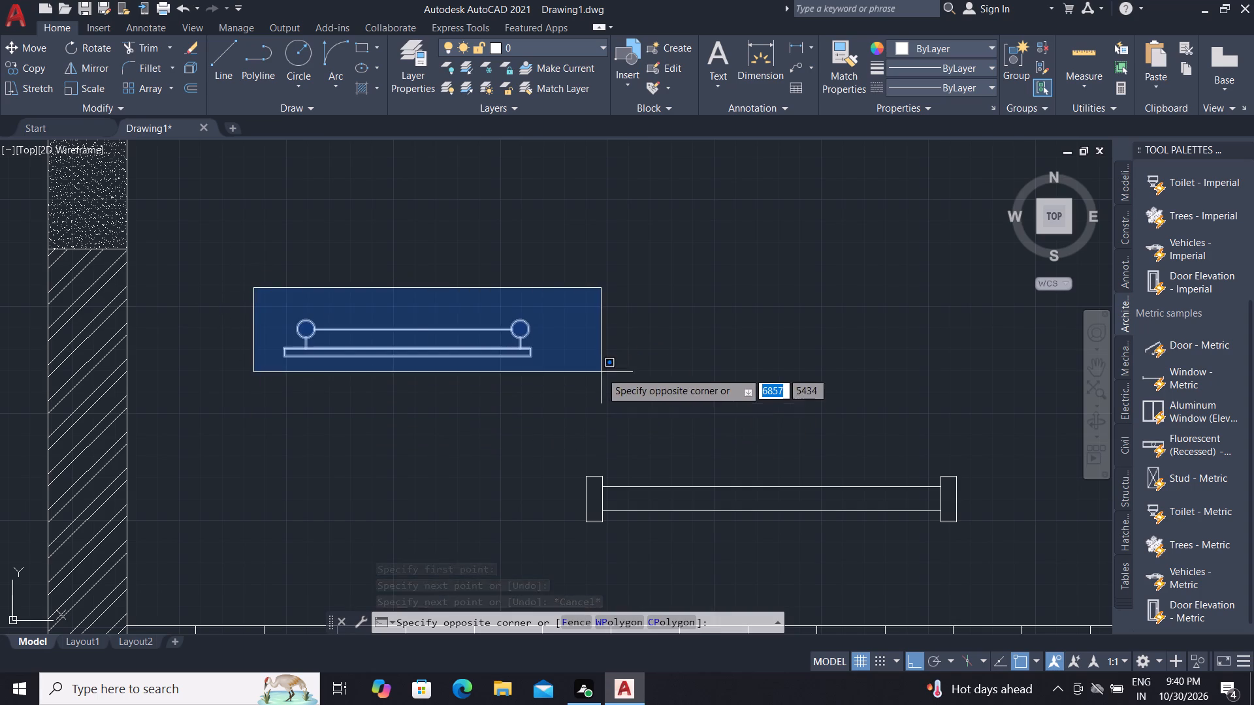
left_click(590, 390)
key("m")
key("space")
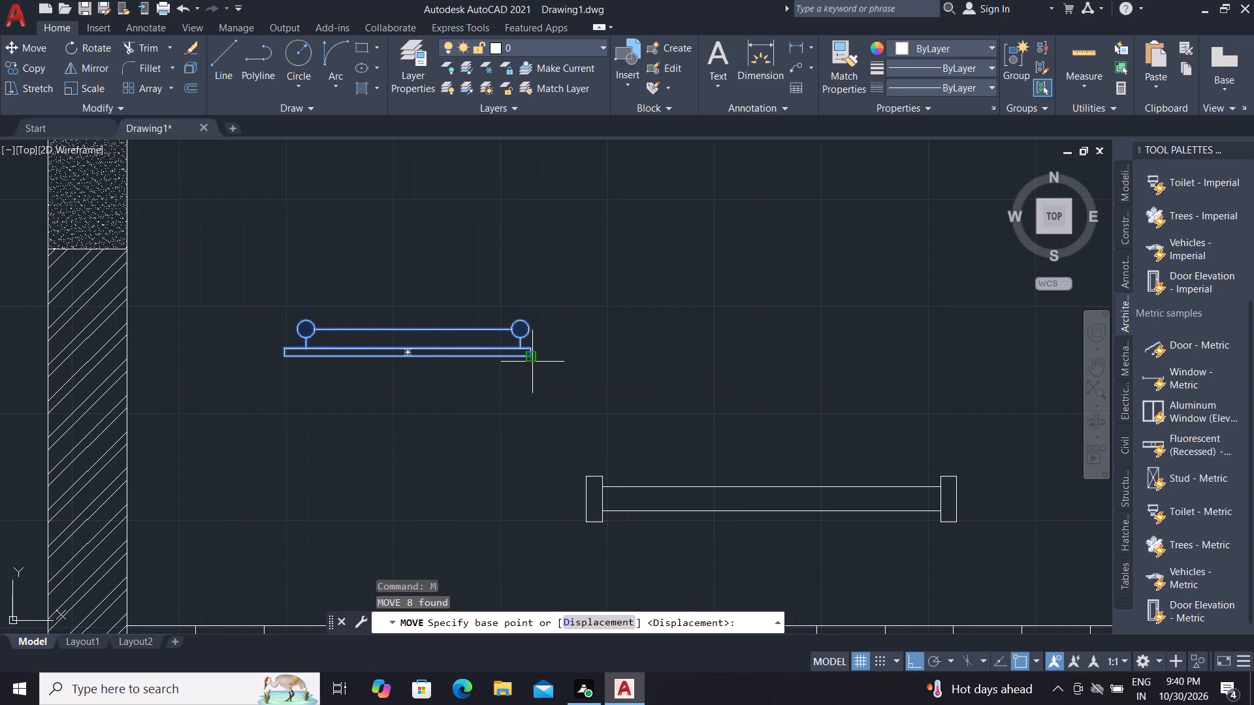
left_click(532, 362)
scroll(531, 298, "down", 2)
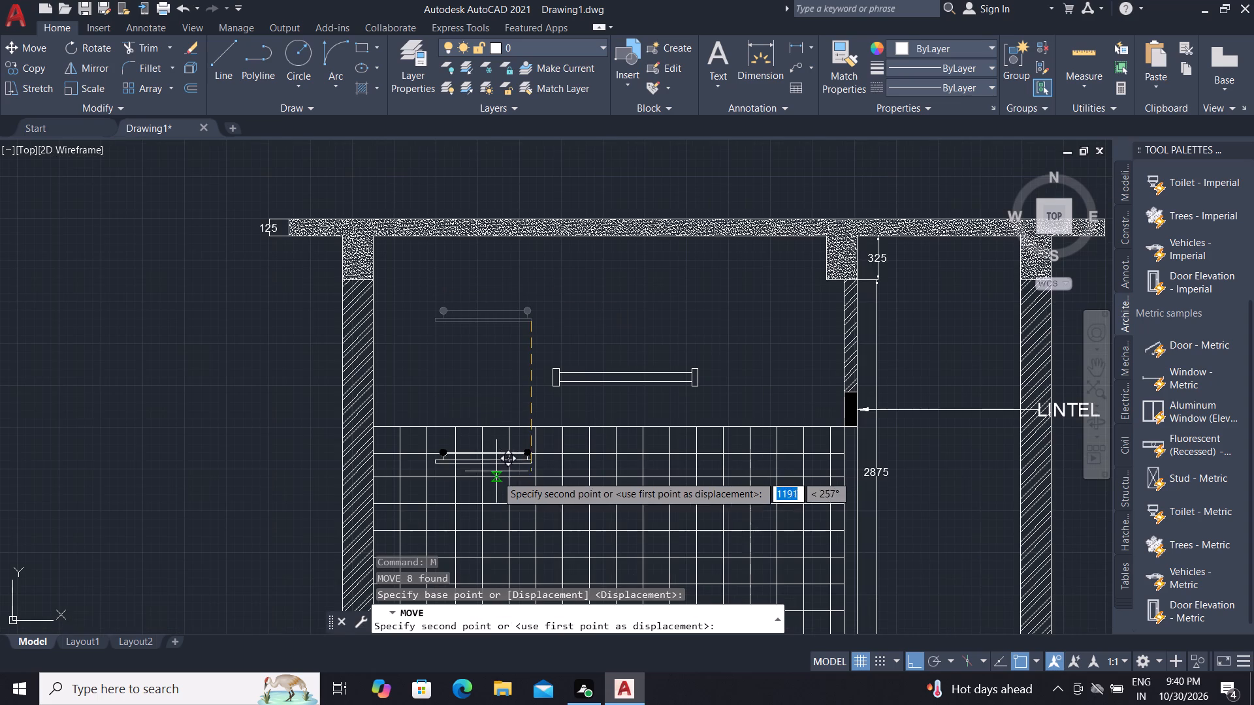
scroll(508, 506, "up", 3)
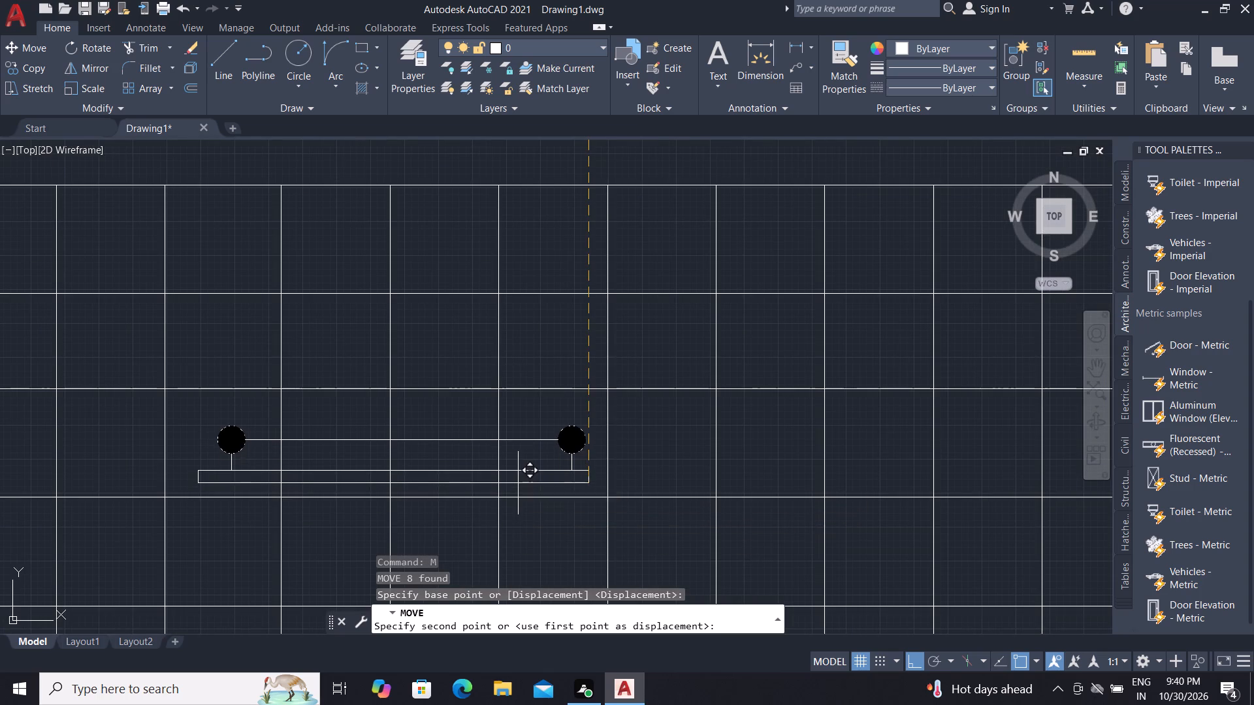
scroll(512, 486, "down", 2)
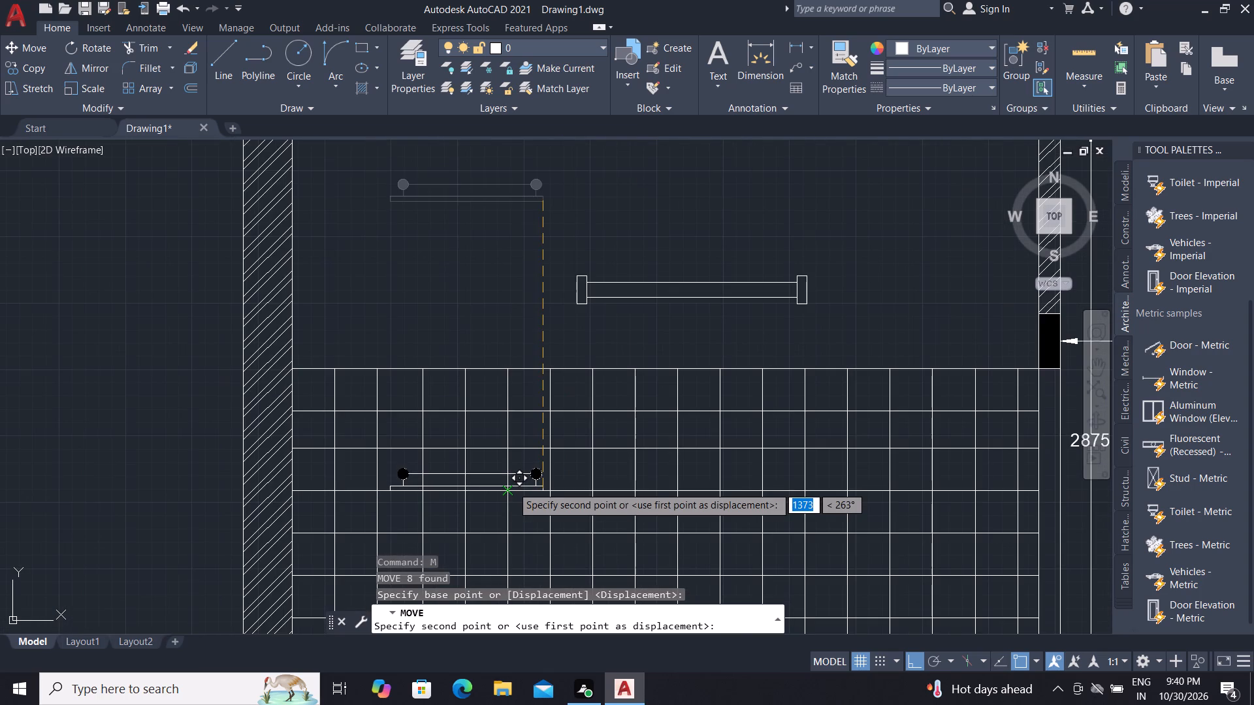
left_click(509, 478)
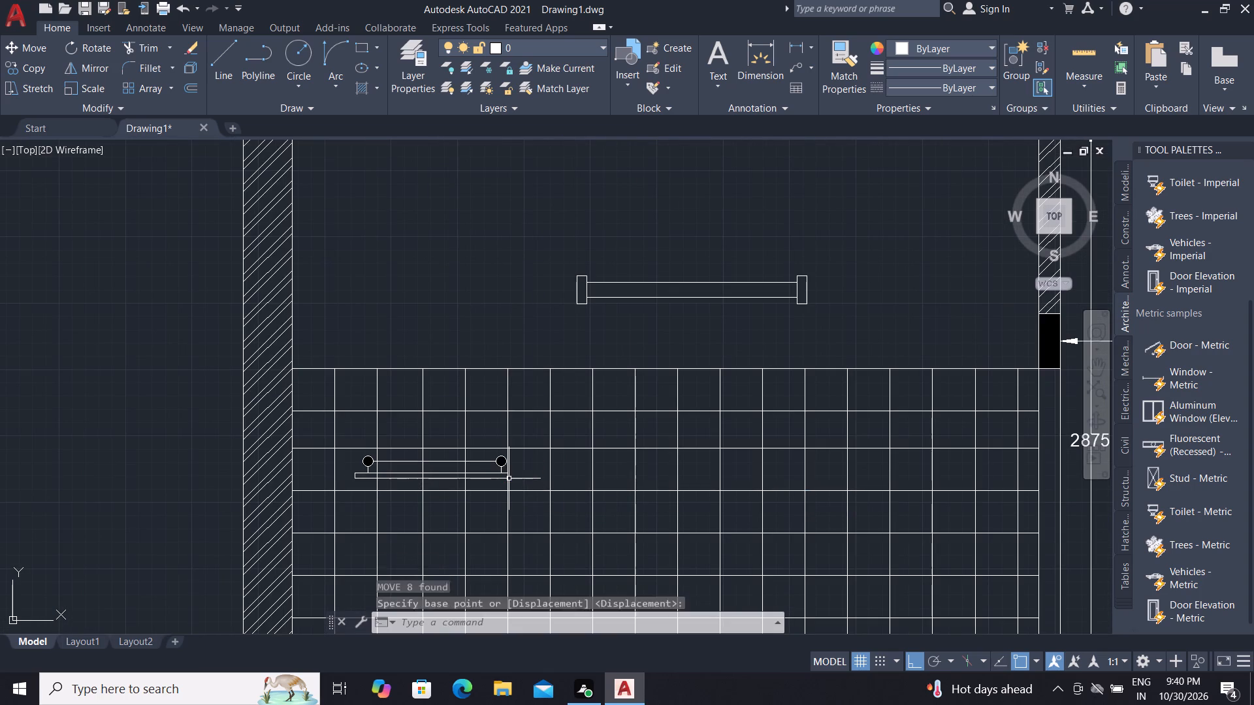
Draw a door rectangle about 627 wide and 1765 high against the right wall's inner face, from tile-top level down to the floor line.
scroll(530, 484, "down", 1)
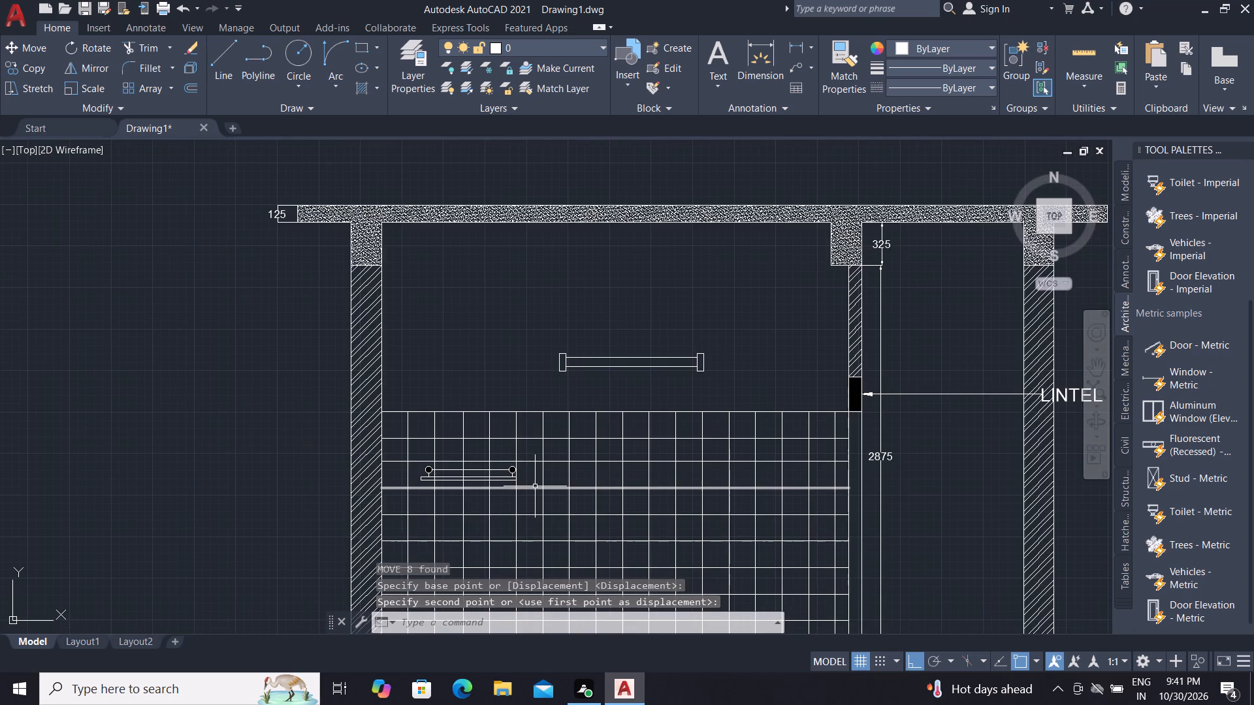
scroll(383, 396, "down", 1)
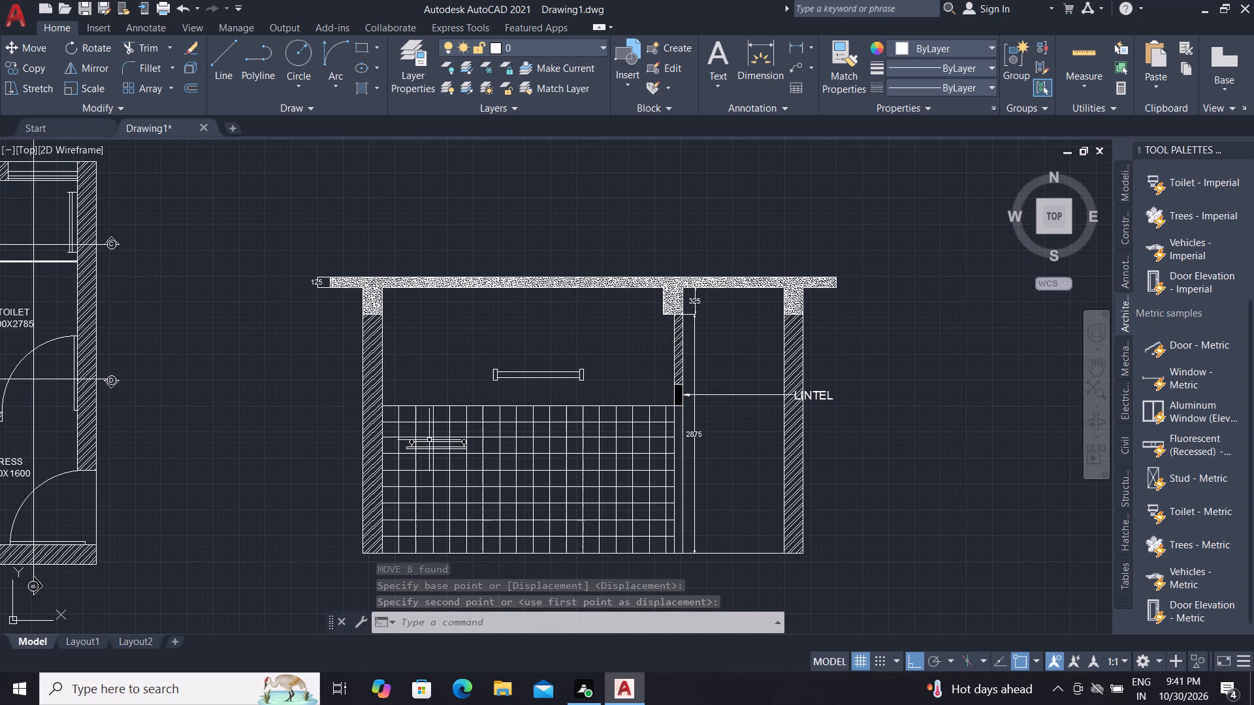
scroll(577, 486, "down", 1)
scroll(687, 479, "down", 2)
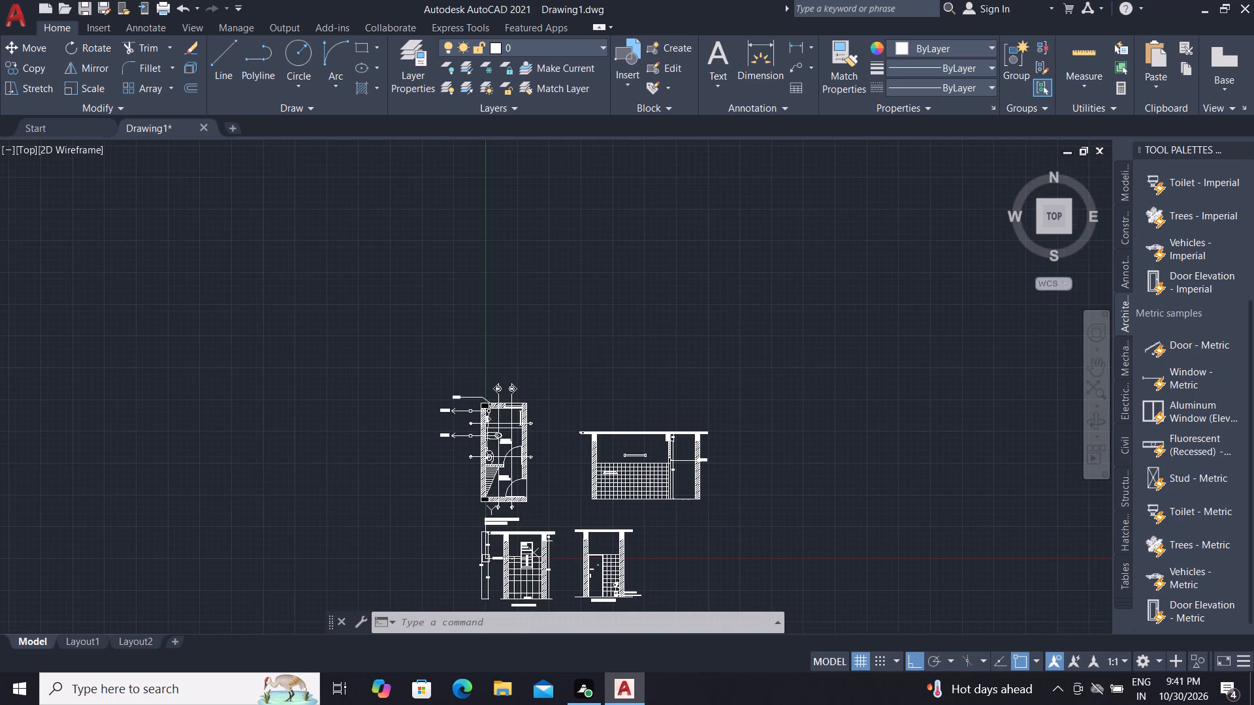
scroll(686, 503, "up", 2)
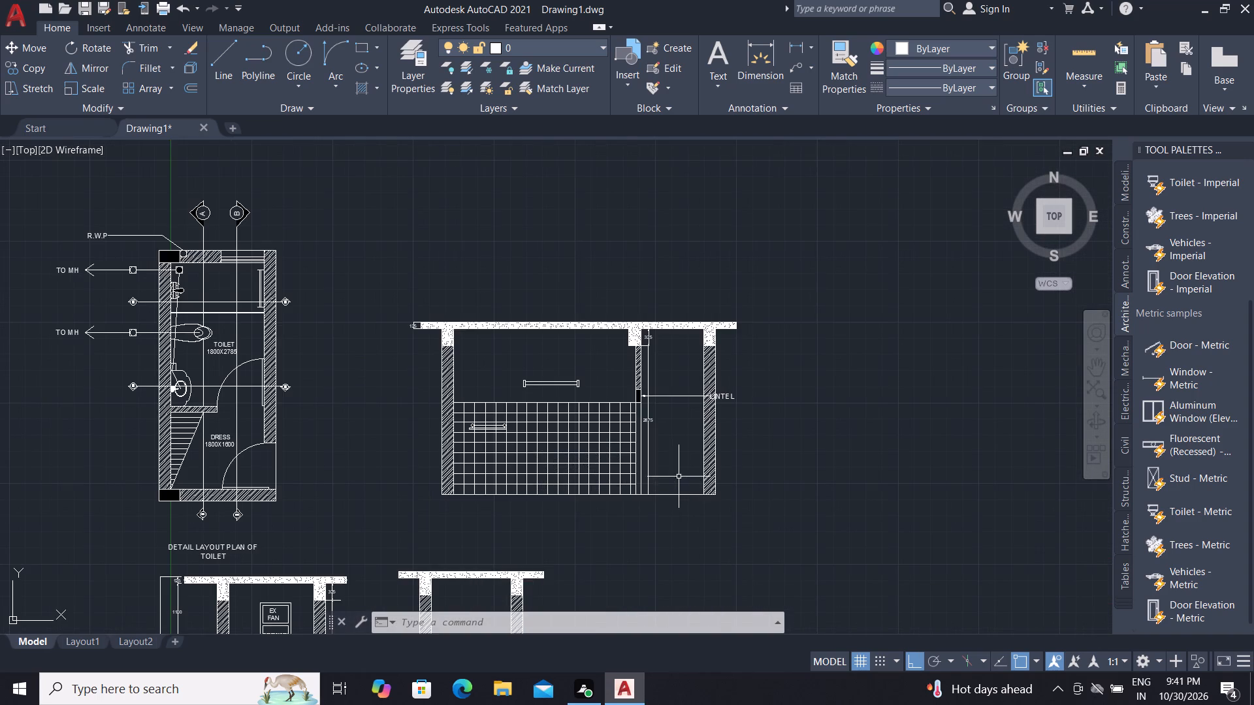
scroll(680, 467, "up", 2)
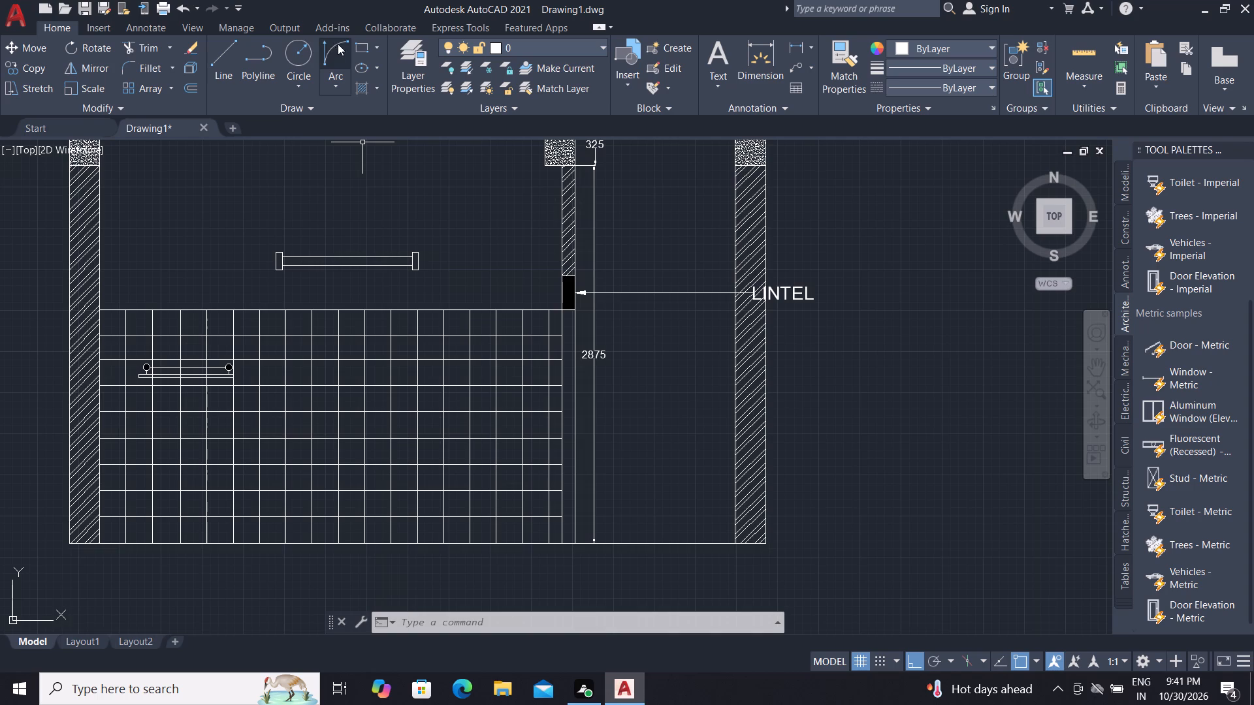
left_click(365, 49)
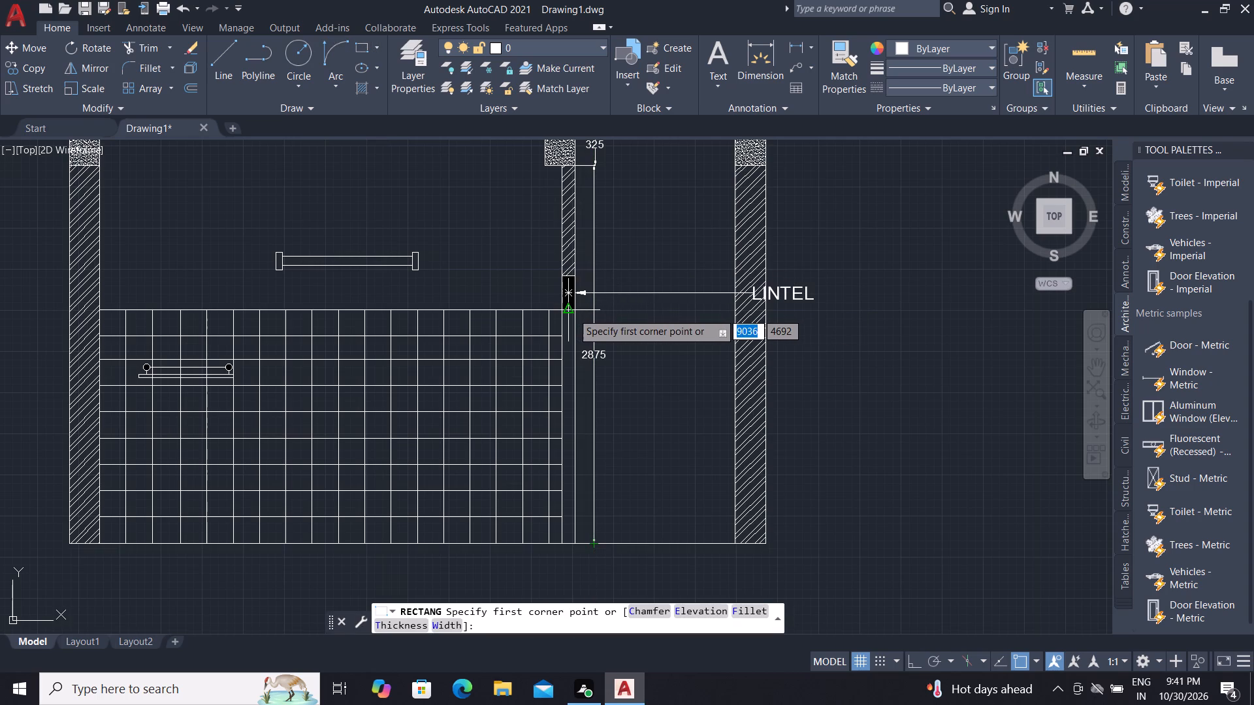
left_click(729, 313)
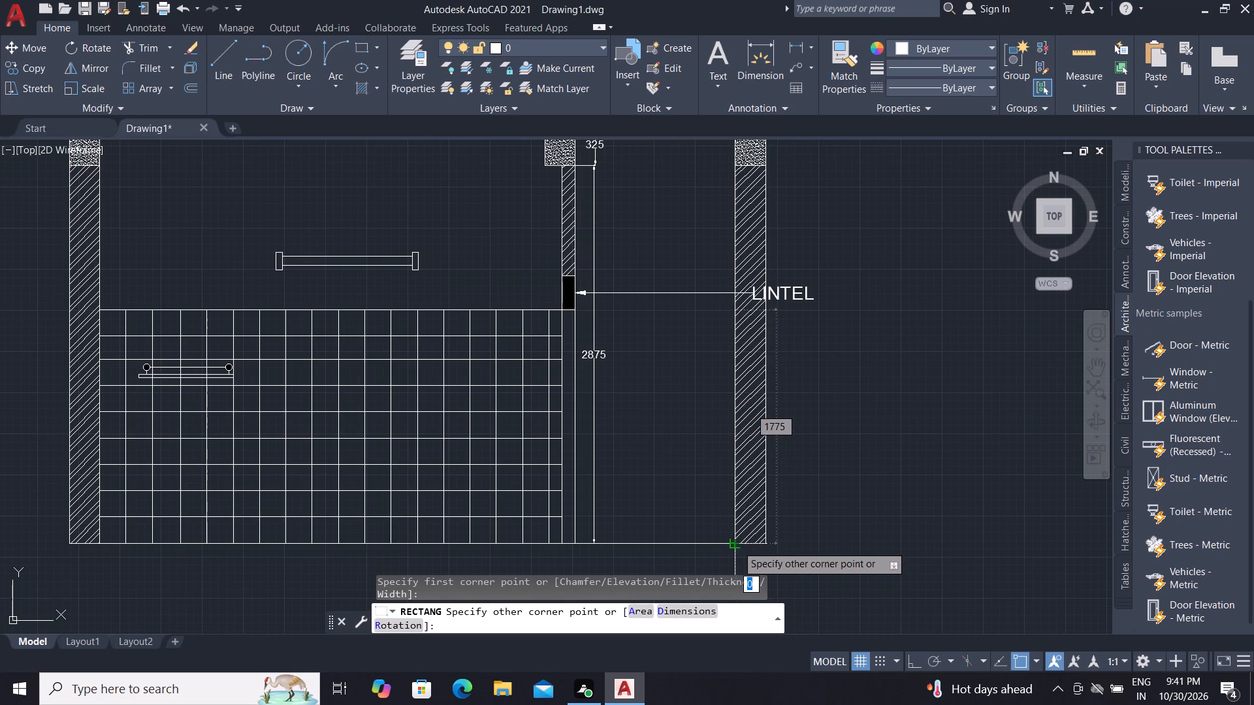
left_click(652, 547)
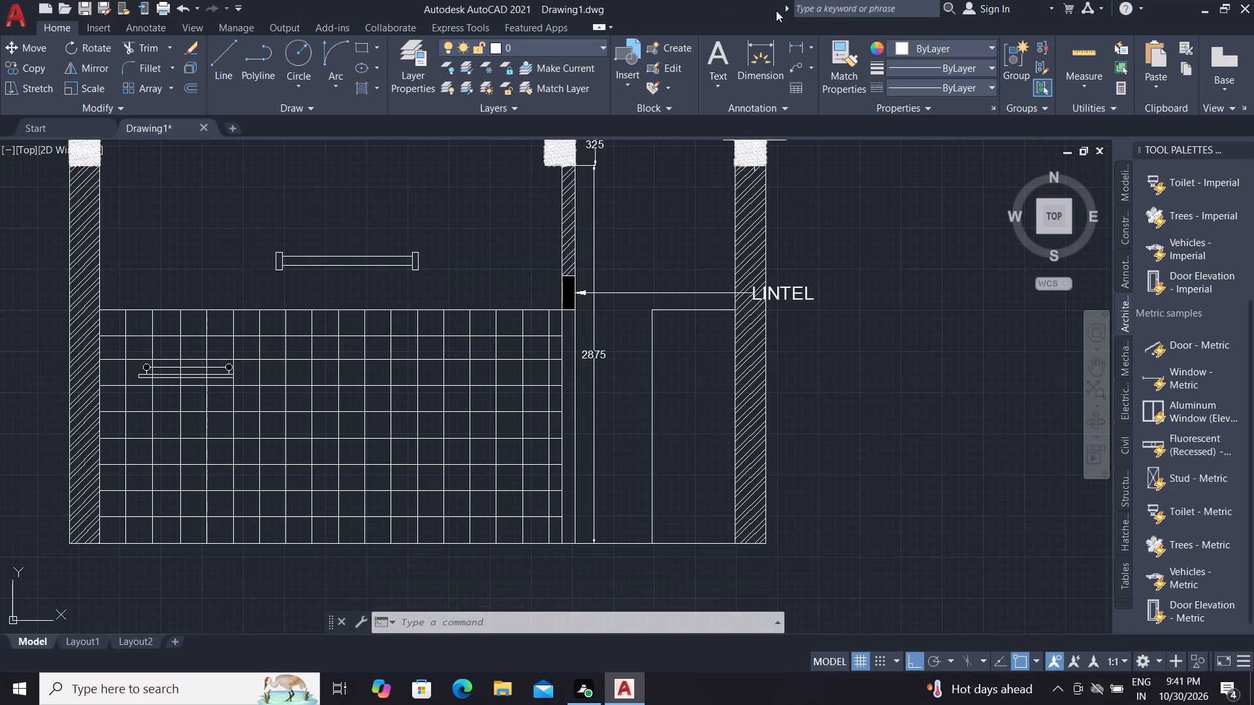
key("Escape")
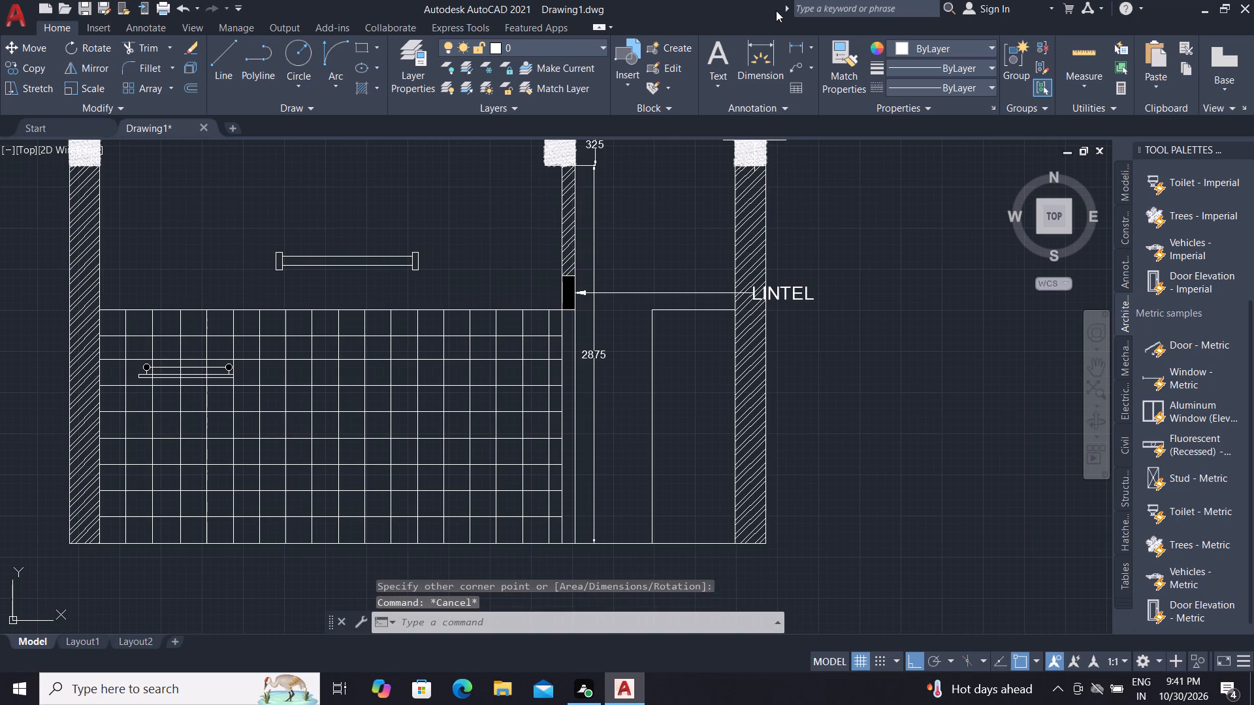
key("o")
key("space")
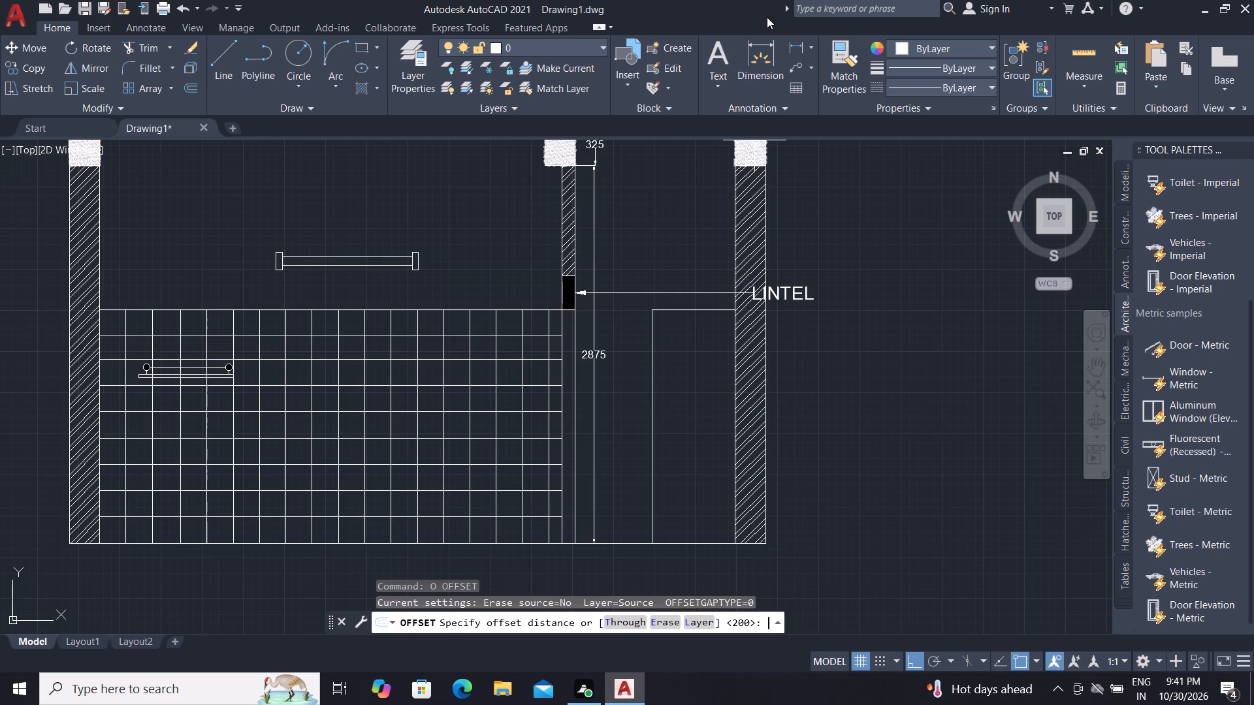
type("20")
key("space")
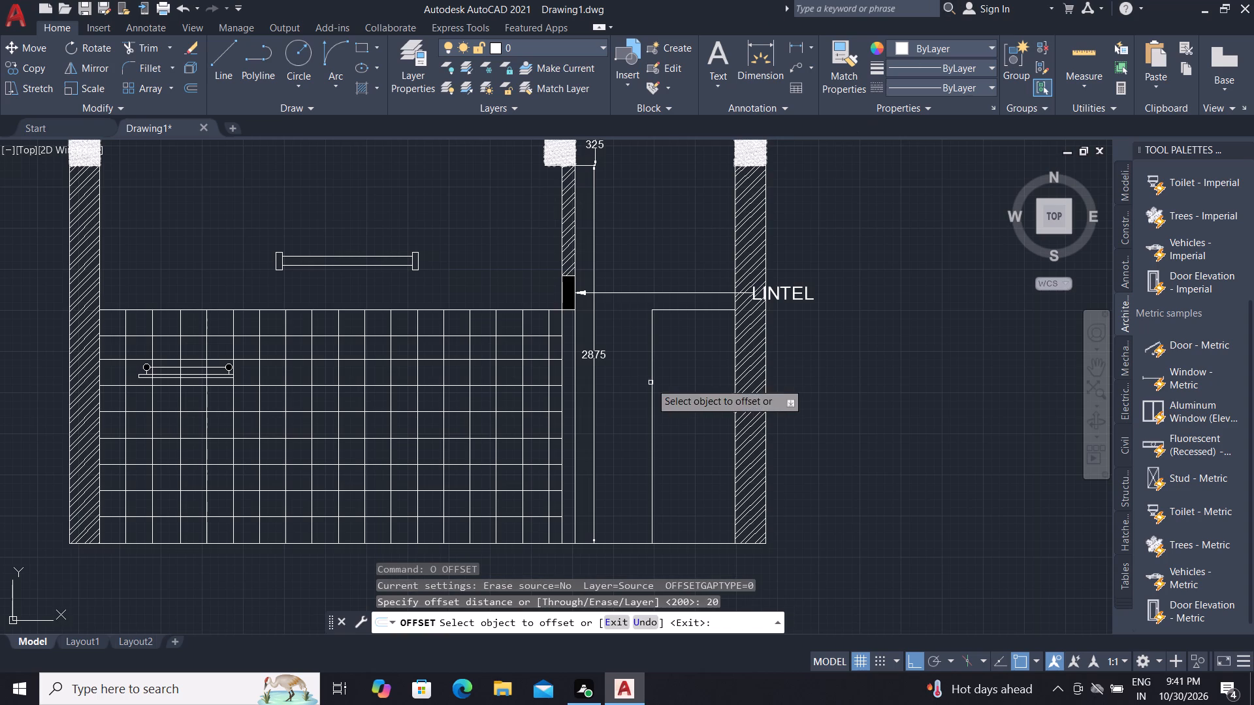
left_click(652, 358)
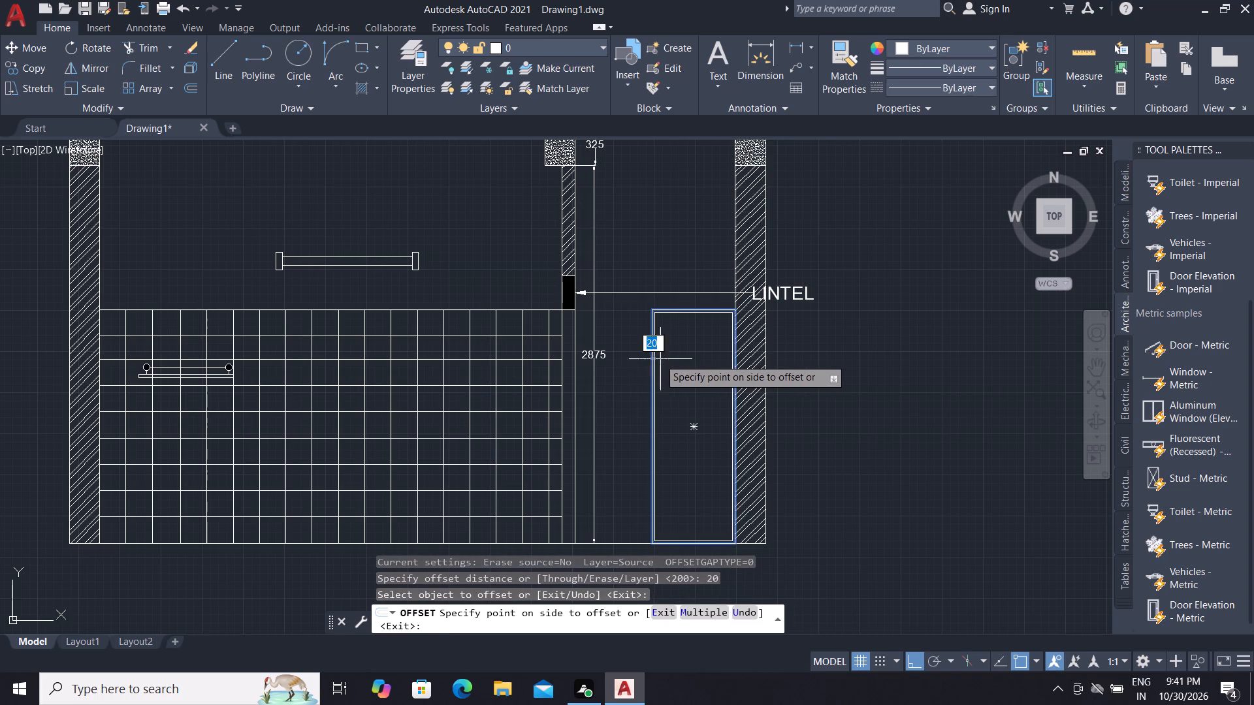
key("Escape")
Offset the door rectangle inward by 30 to form the frame's inner outline.
key("o")
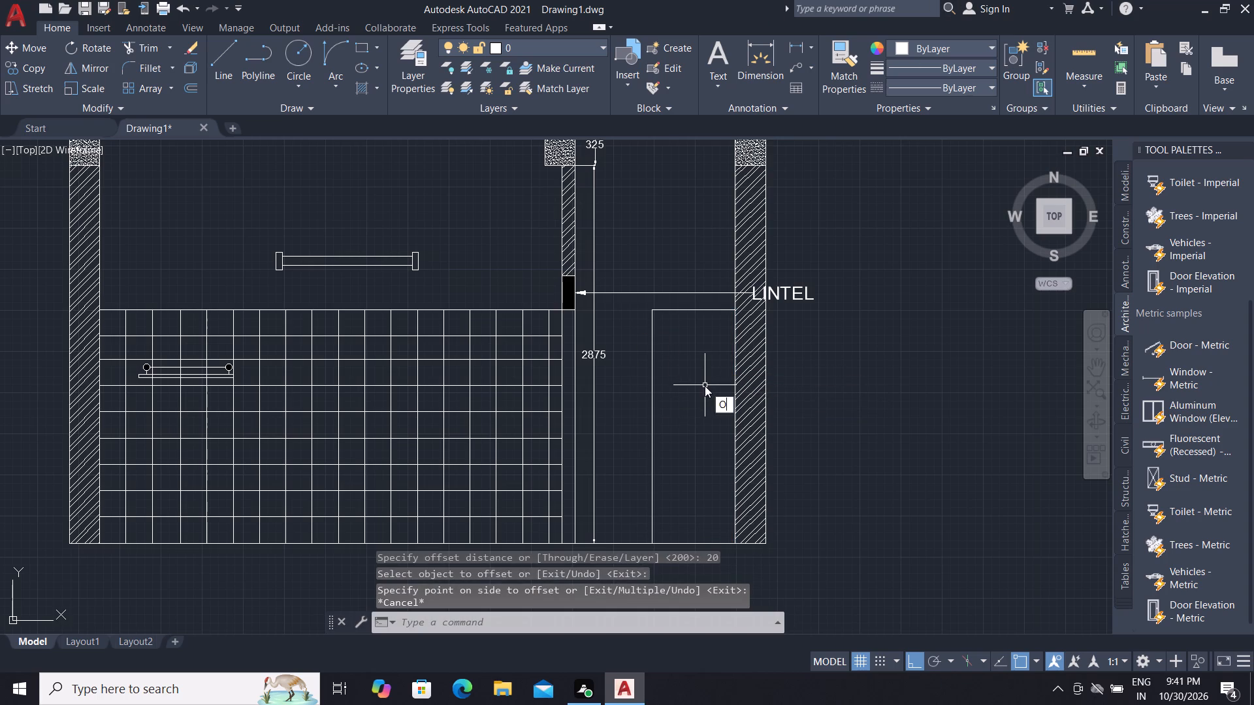
key("space")
type("30")
key("space")
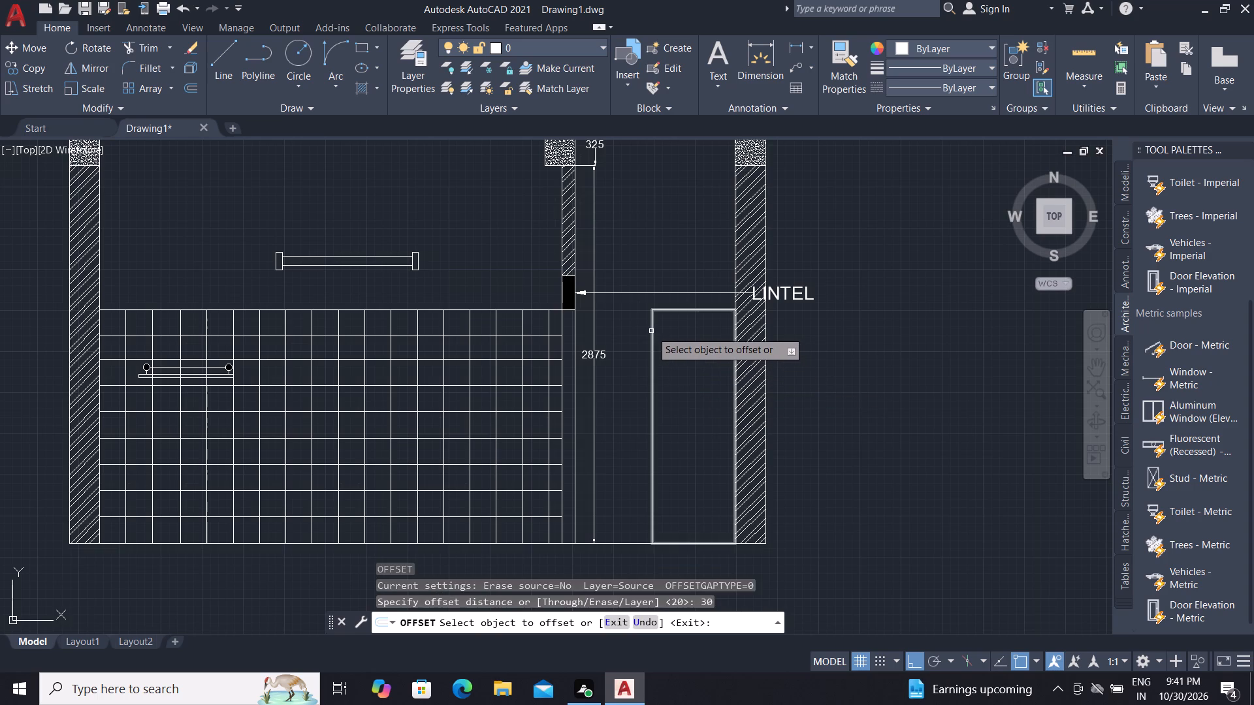
left_click(651, 331)
left_click(690, 366)
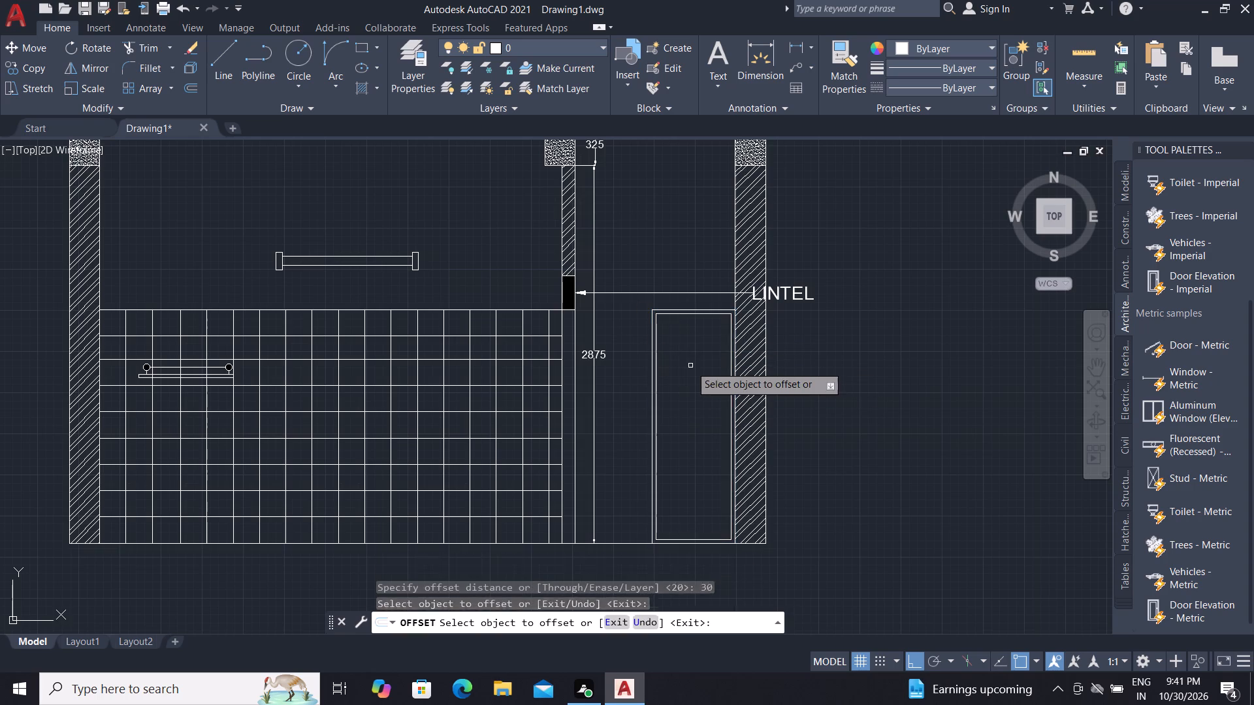
key("grave")
key("Escape")
key("Escape")
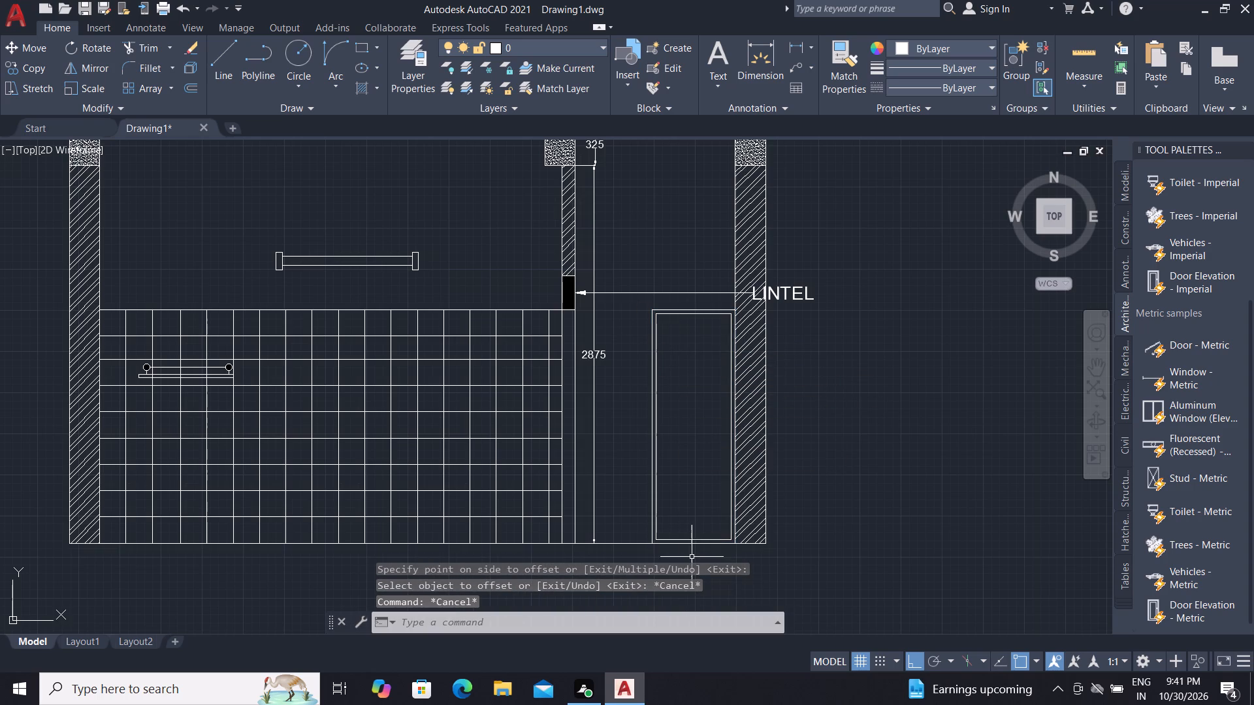
Trim away the bottom edge of the door's inner outline.
scroll(694, 556, "up", 2)
key("Escape")
key("Escape")
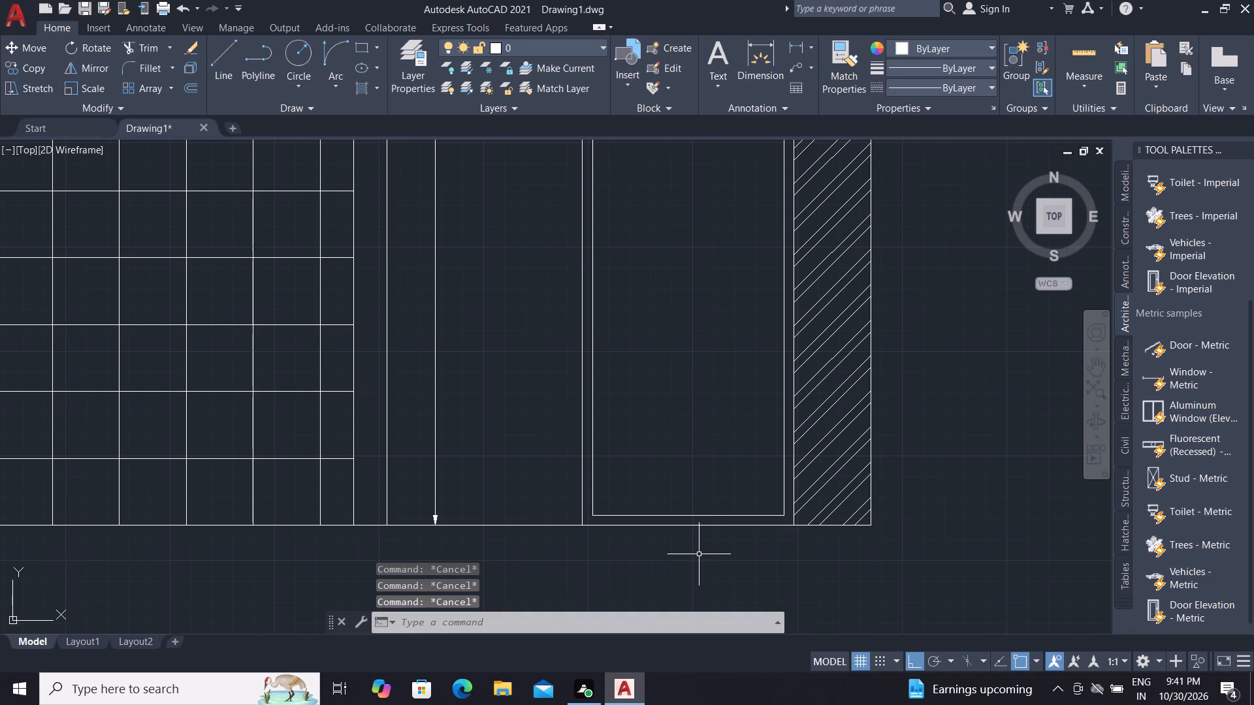
type("TR")
key("space")
left_click(711, 517)
key("Escape")
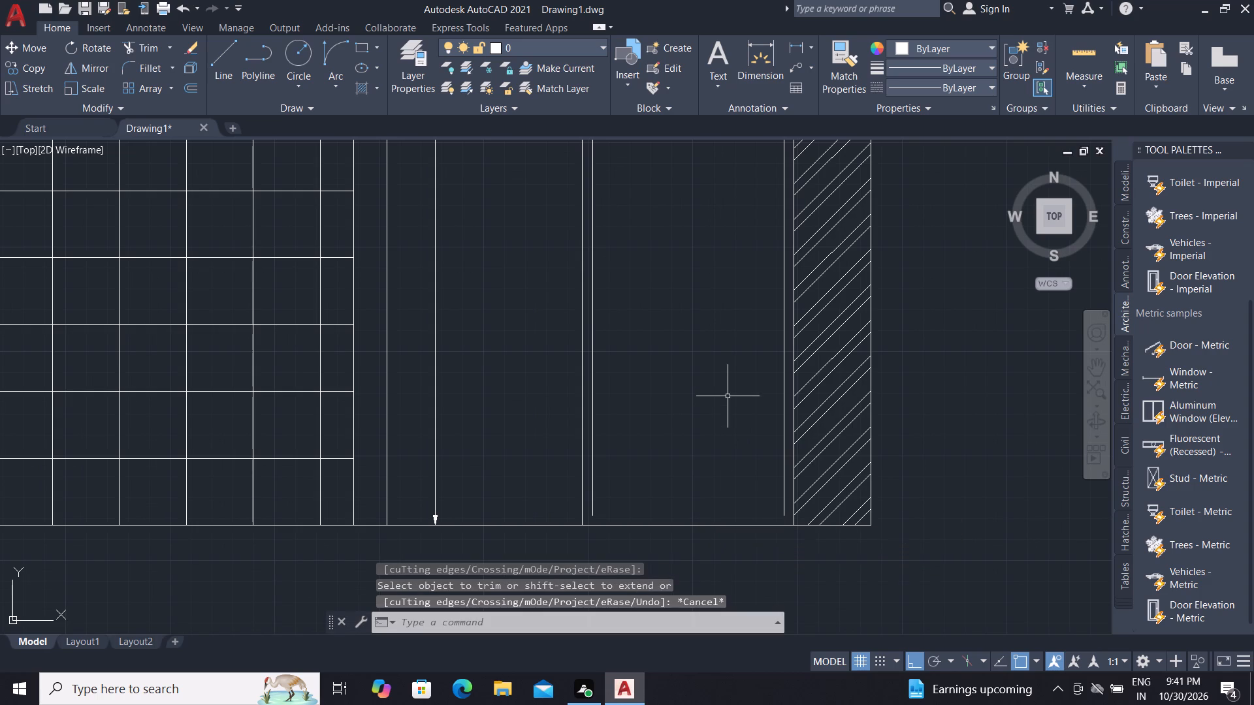
Extend both vertical sides of the door's inner outline down to the floor line.
key("e")
key("x")
key("space")
left_click(592, 480)
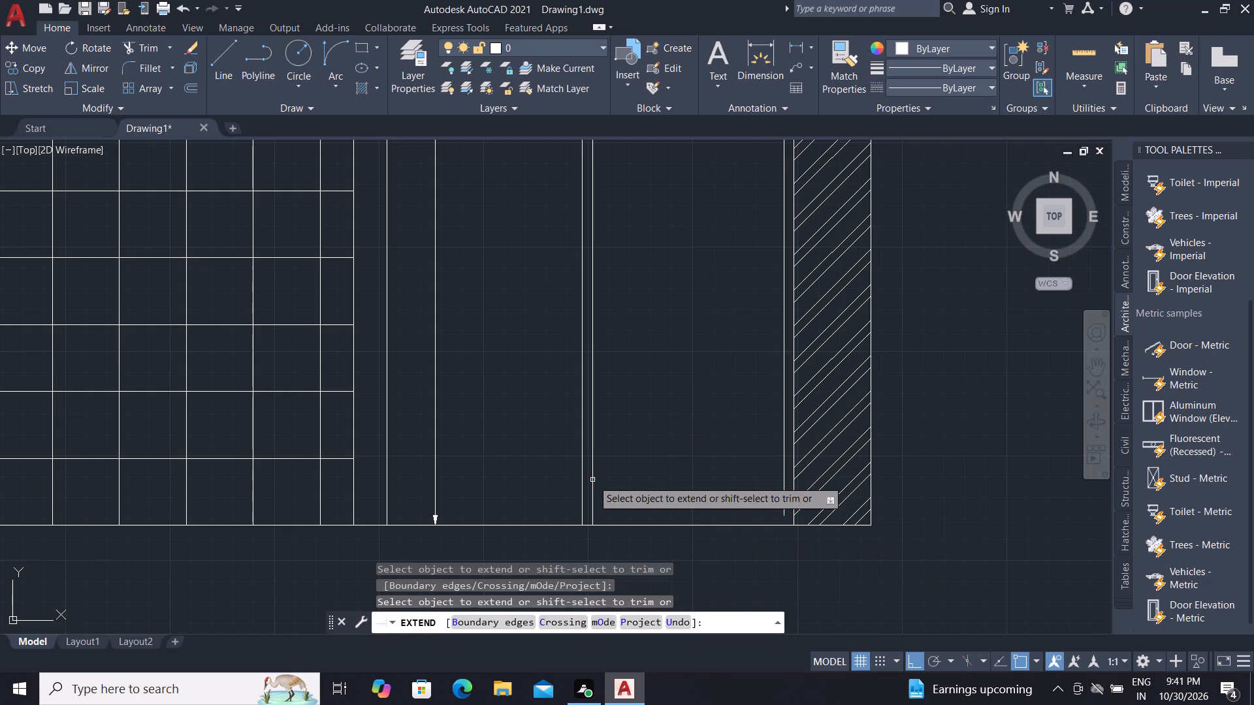
left_click(782, 508)
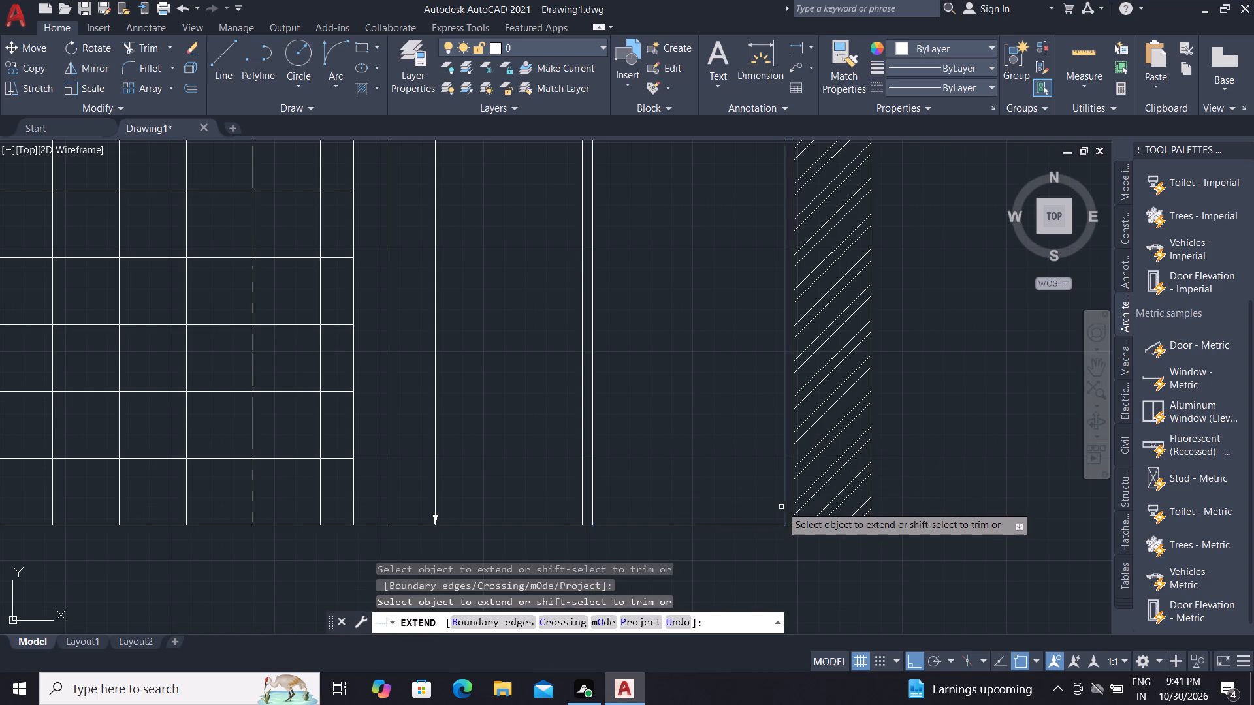
key("Escape")
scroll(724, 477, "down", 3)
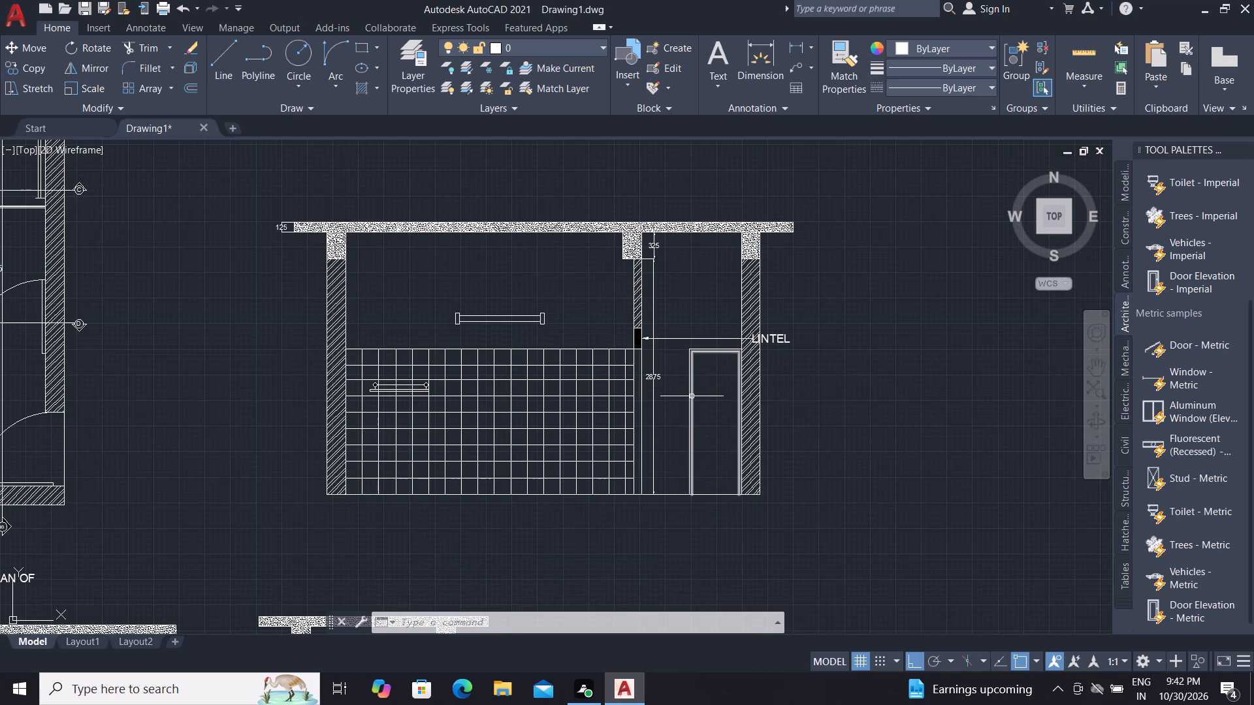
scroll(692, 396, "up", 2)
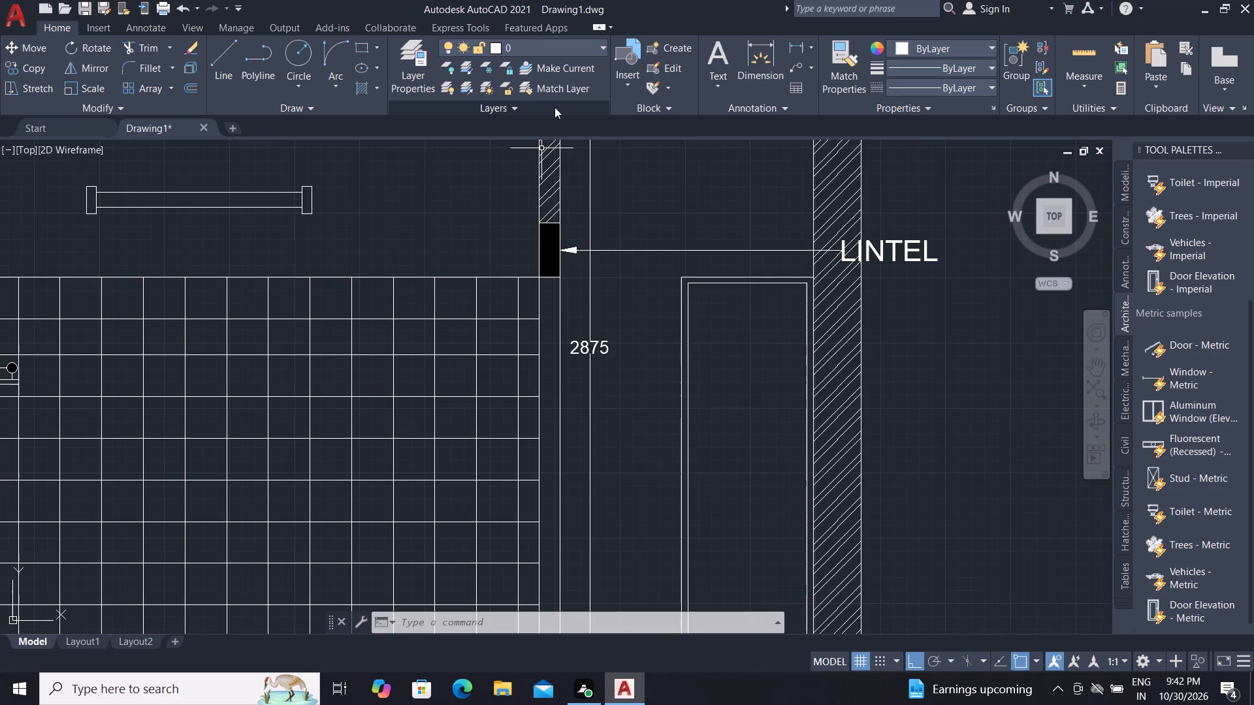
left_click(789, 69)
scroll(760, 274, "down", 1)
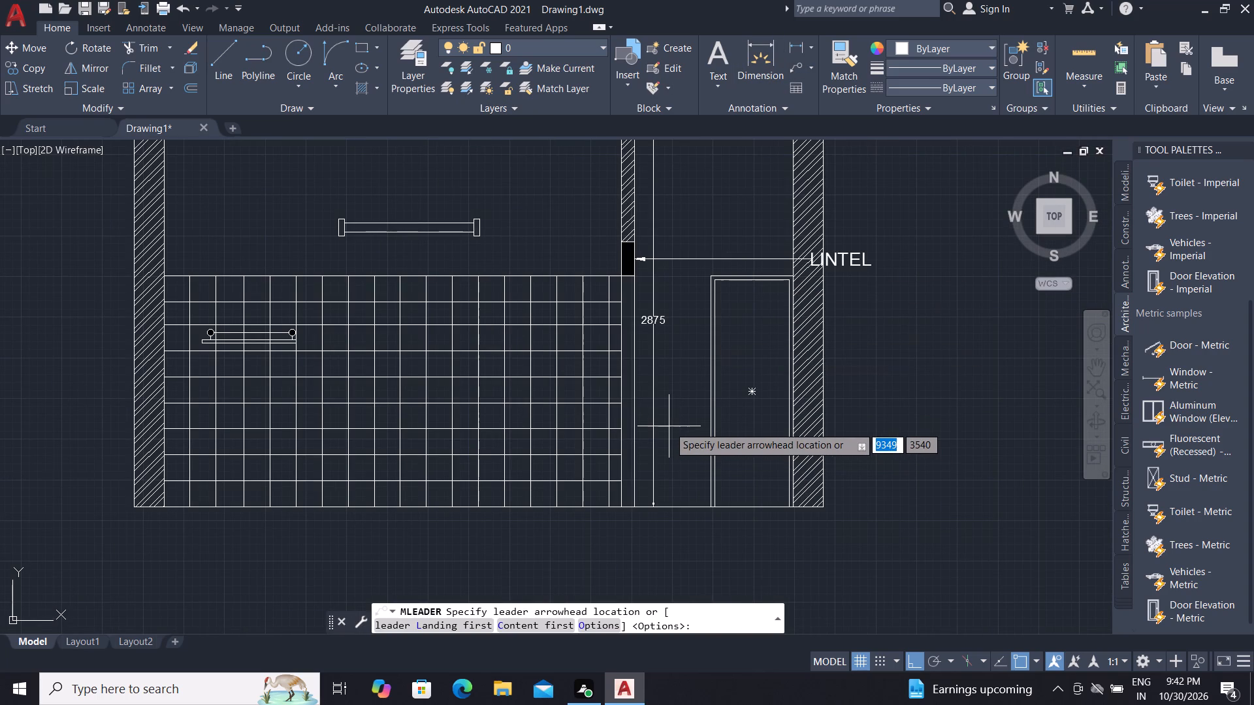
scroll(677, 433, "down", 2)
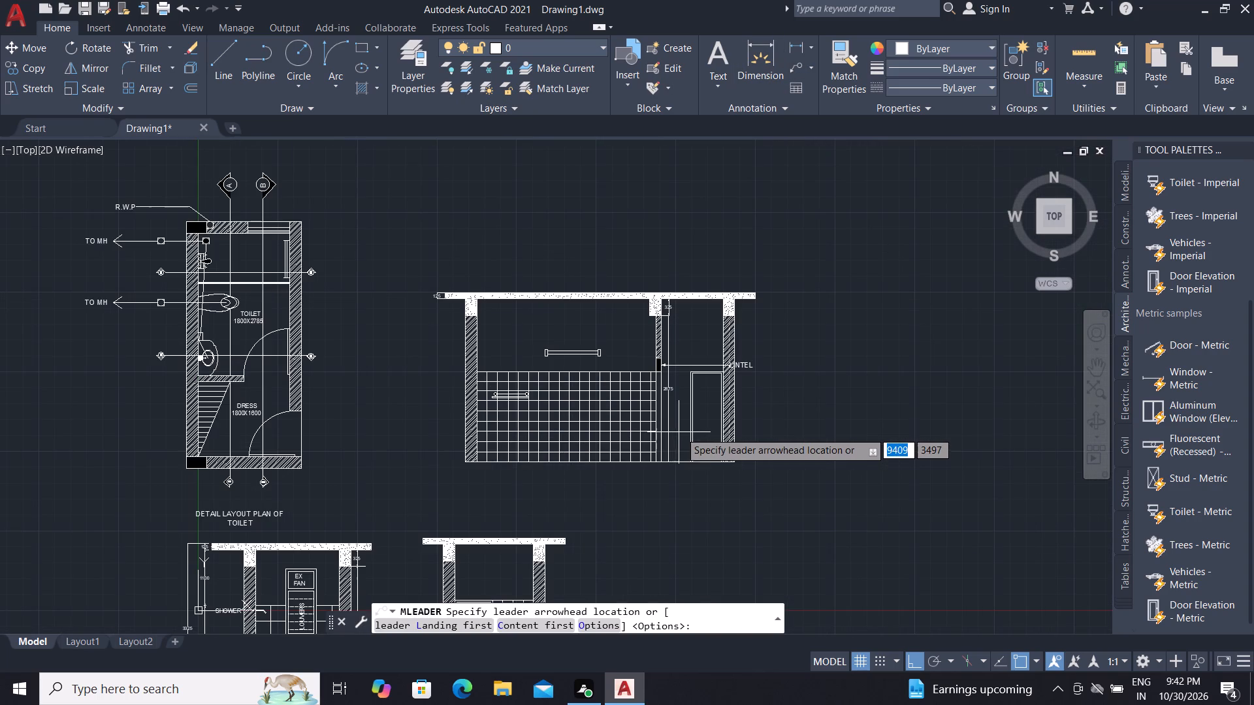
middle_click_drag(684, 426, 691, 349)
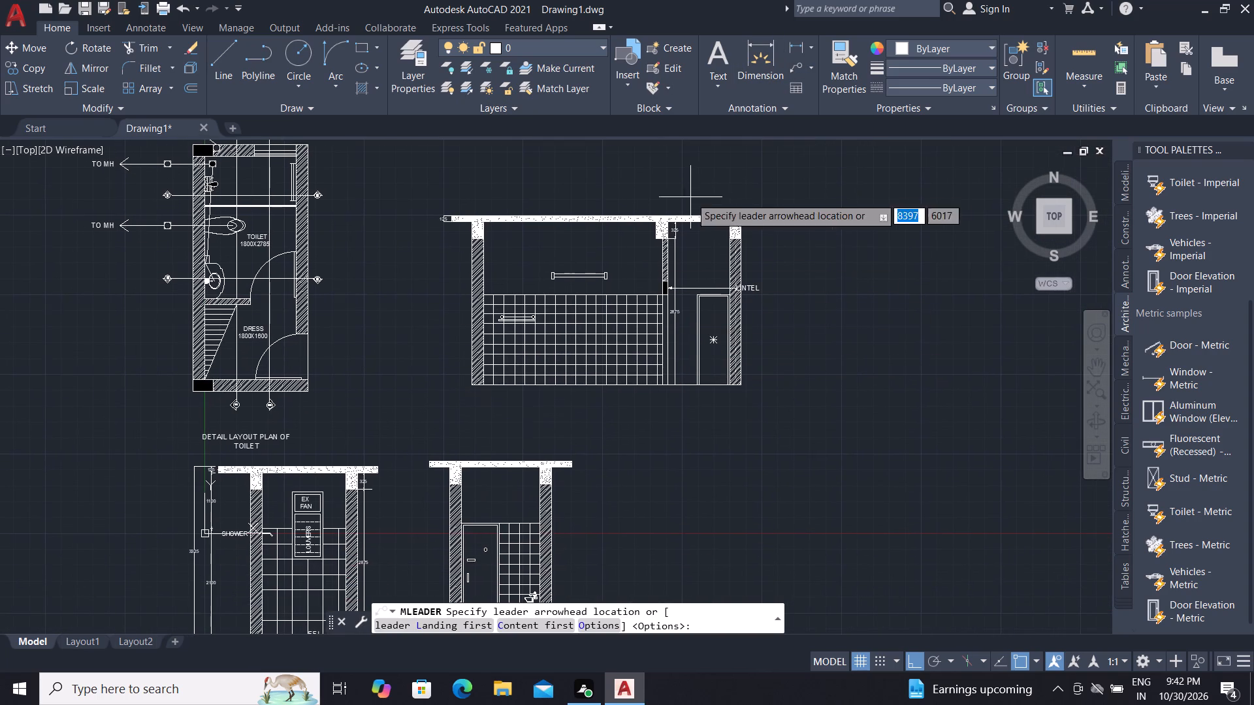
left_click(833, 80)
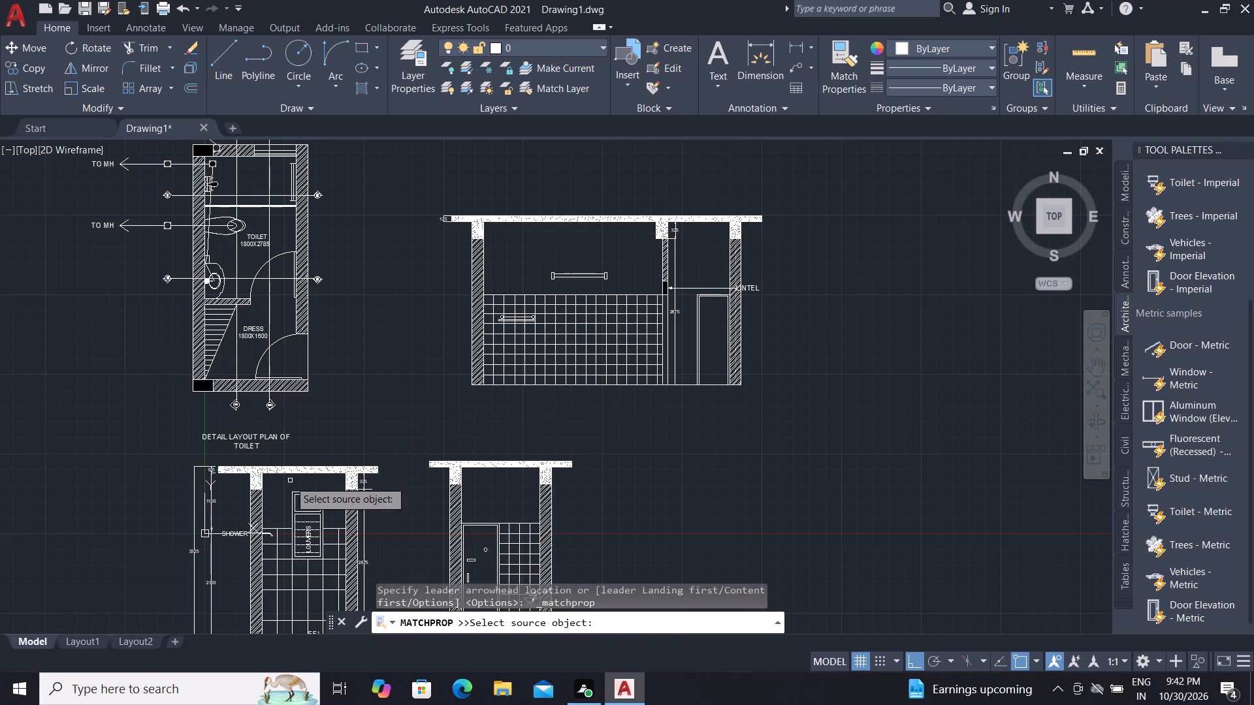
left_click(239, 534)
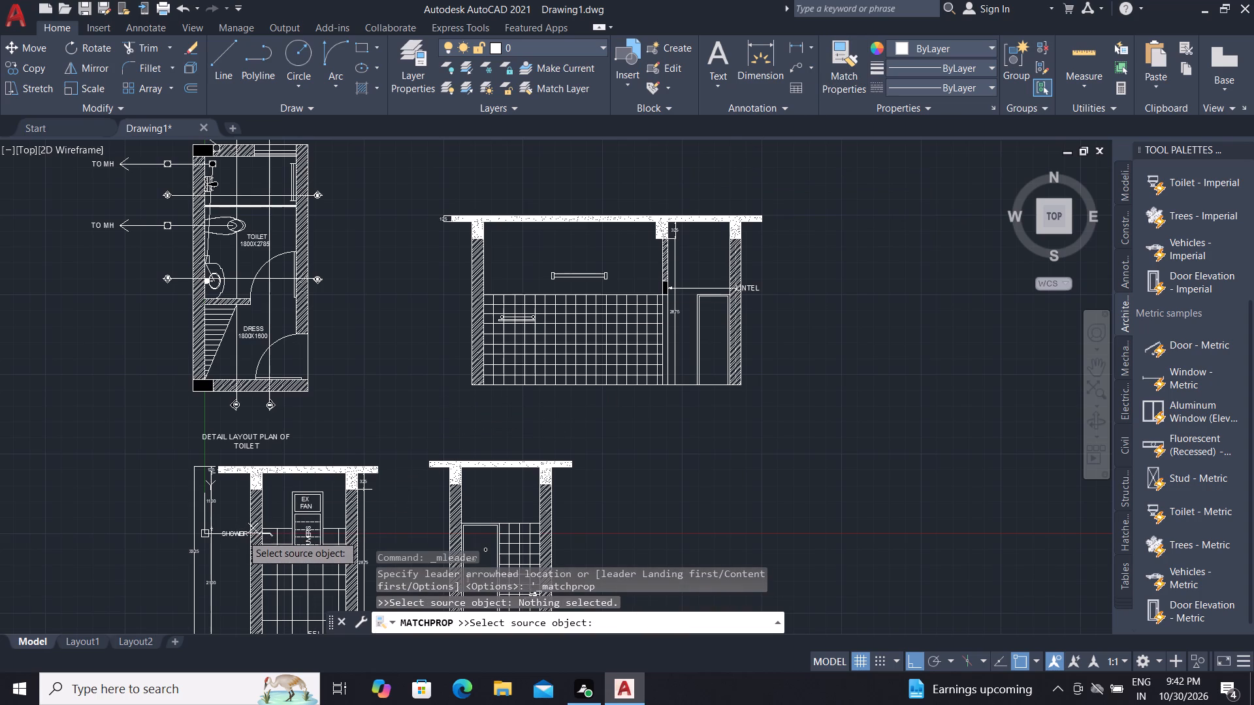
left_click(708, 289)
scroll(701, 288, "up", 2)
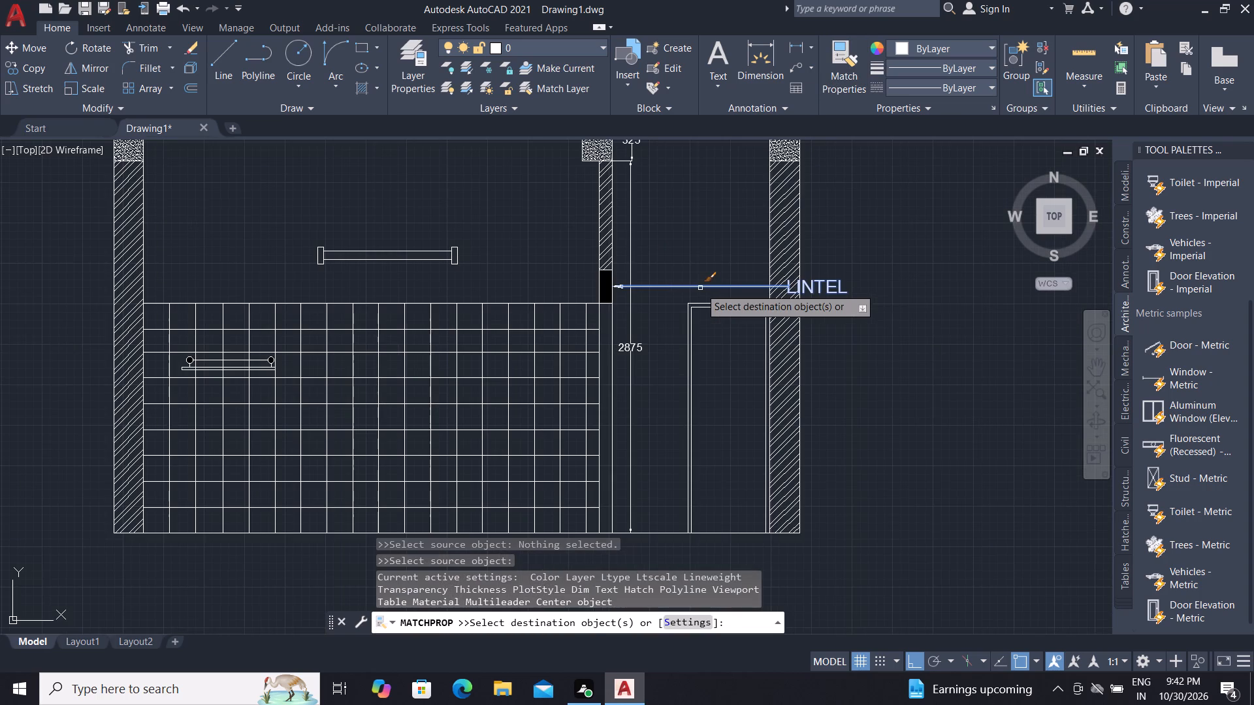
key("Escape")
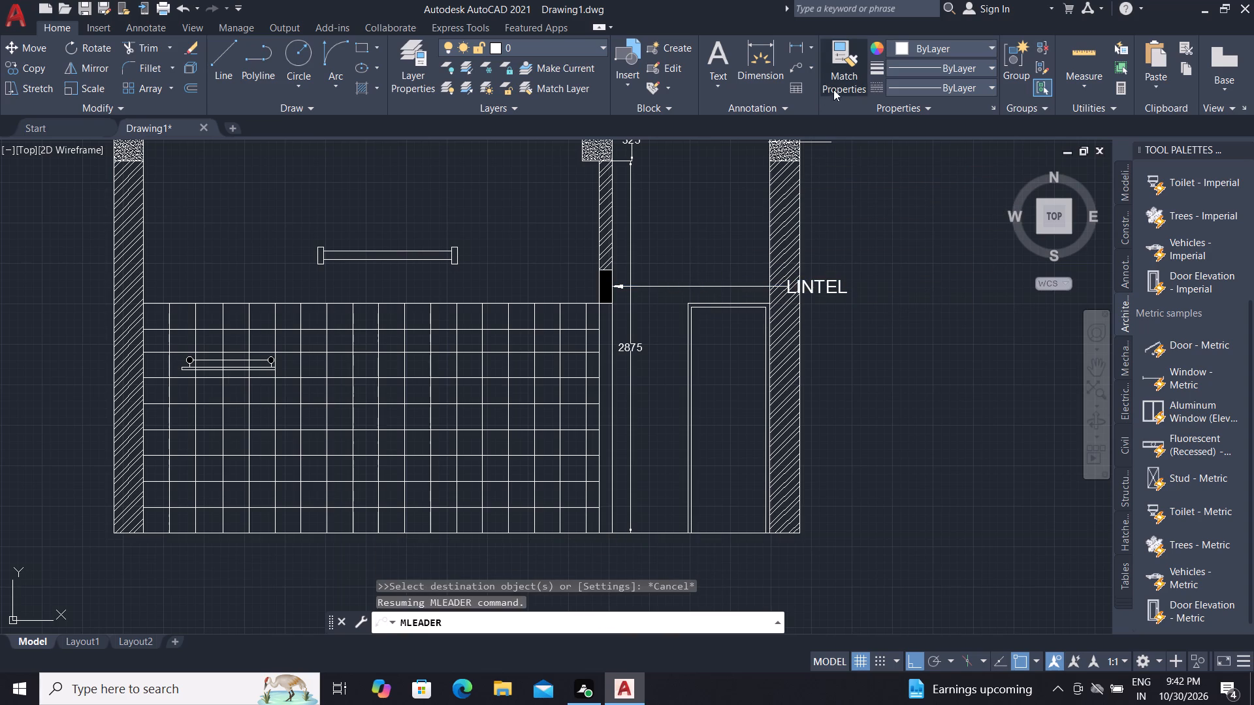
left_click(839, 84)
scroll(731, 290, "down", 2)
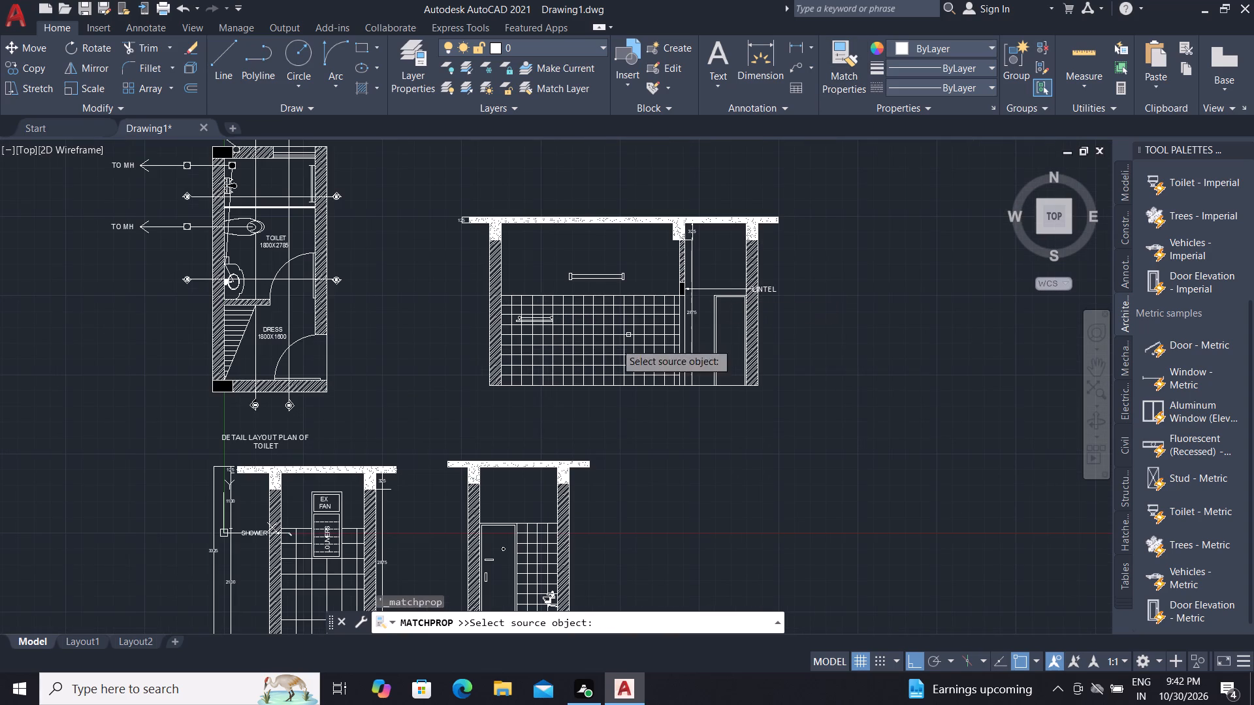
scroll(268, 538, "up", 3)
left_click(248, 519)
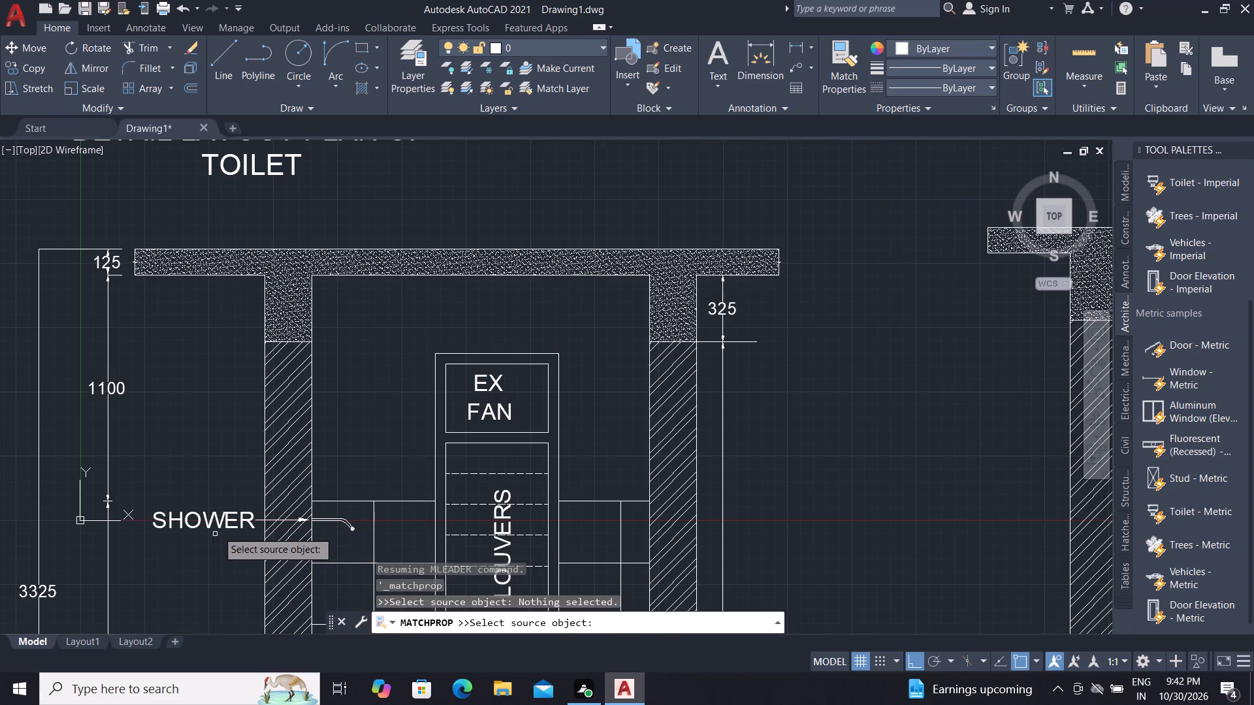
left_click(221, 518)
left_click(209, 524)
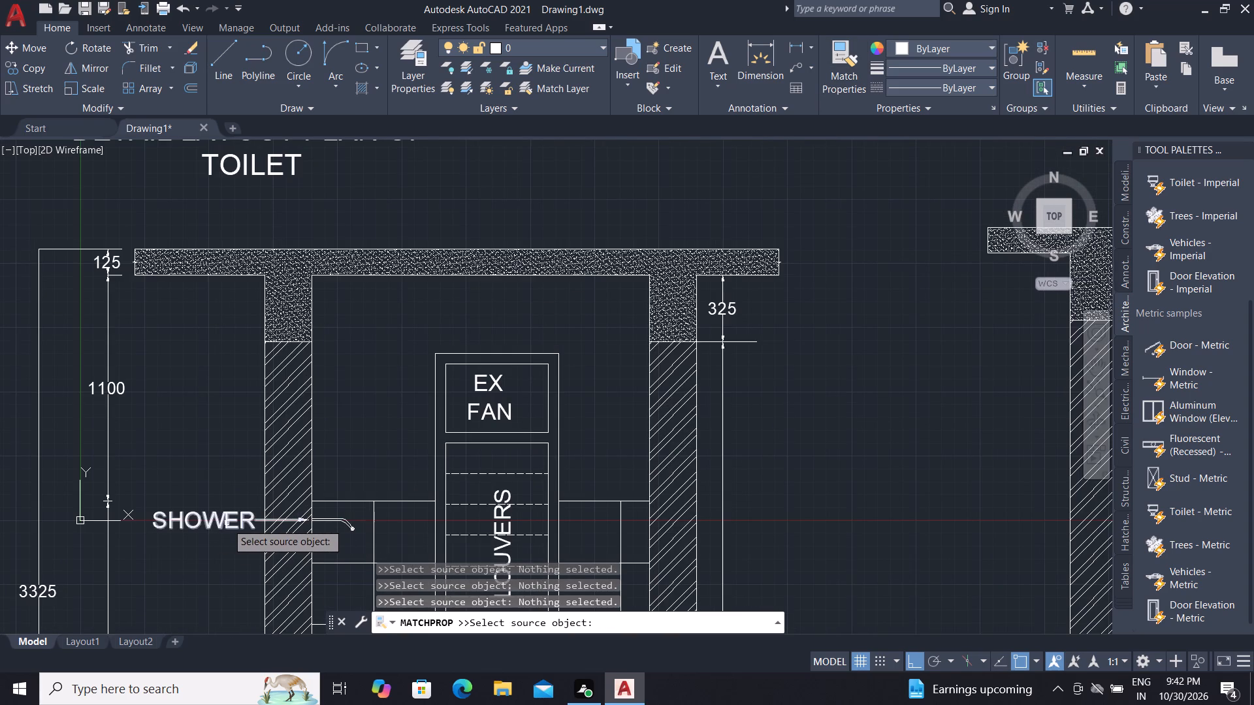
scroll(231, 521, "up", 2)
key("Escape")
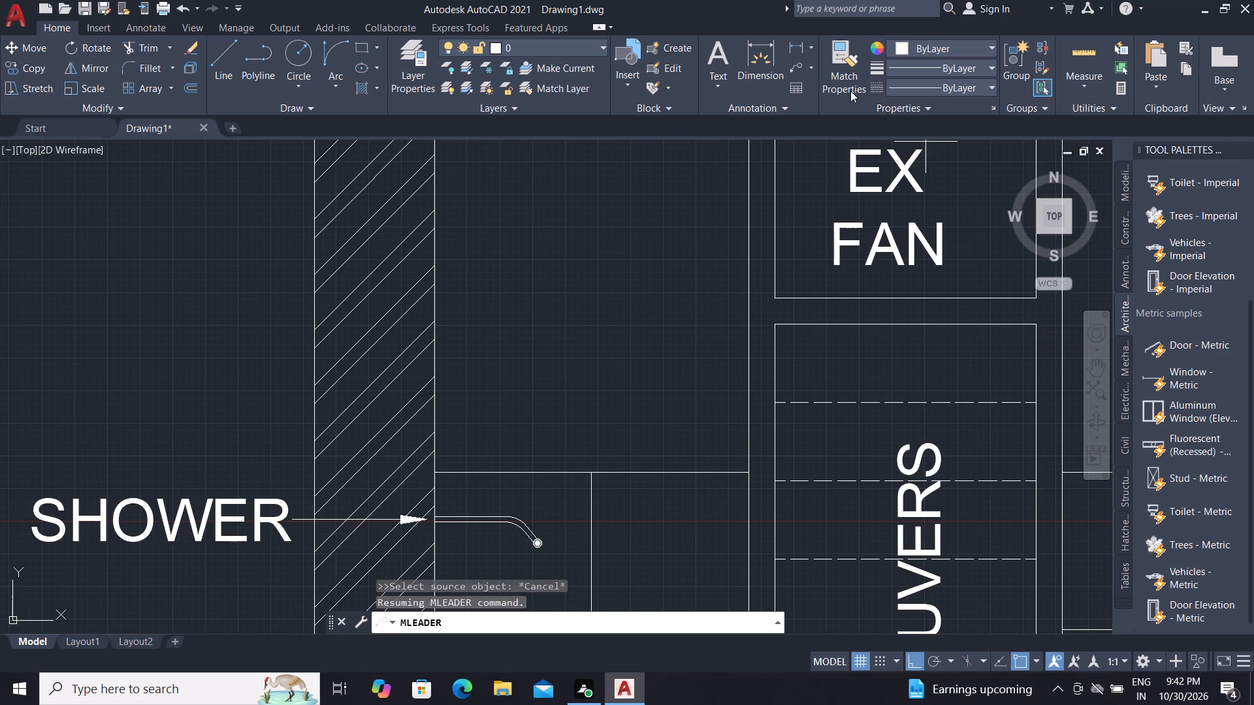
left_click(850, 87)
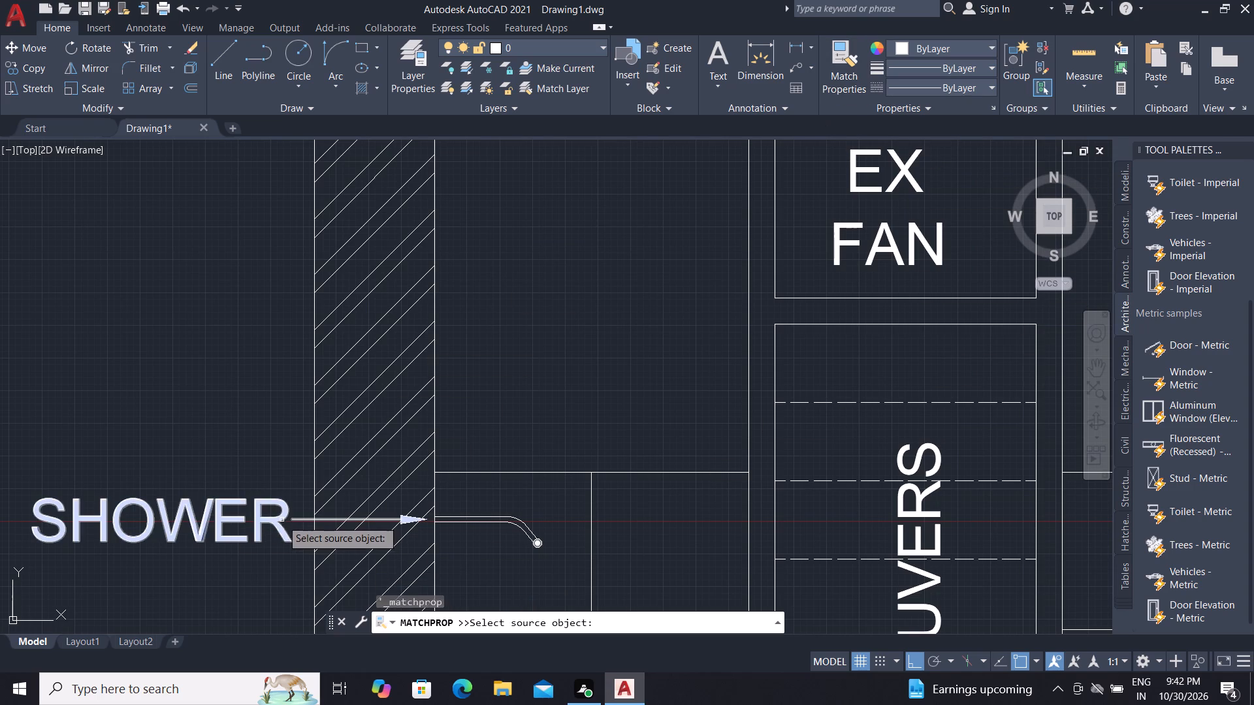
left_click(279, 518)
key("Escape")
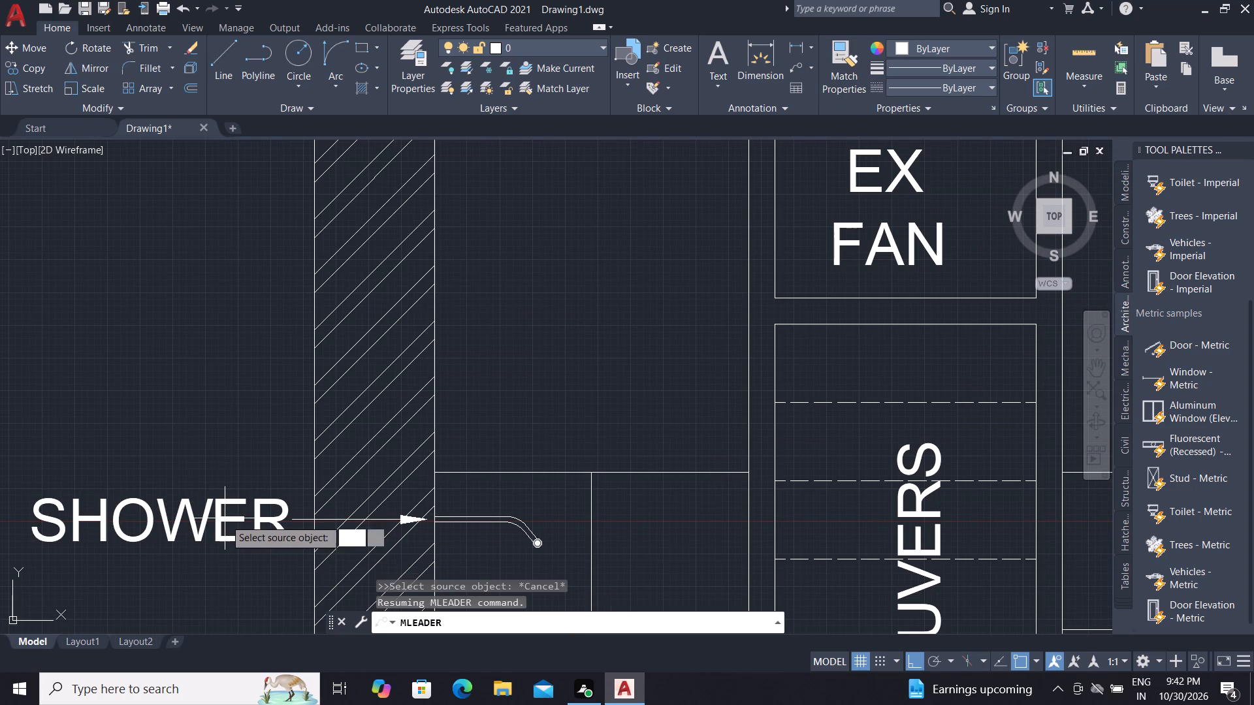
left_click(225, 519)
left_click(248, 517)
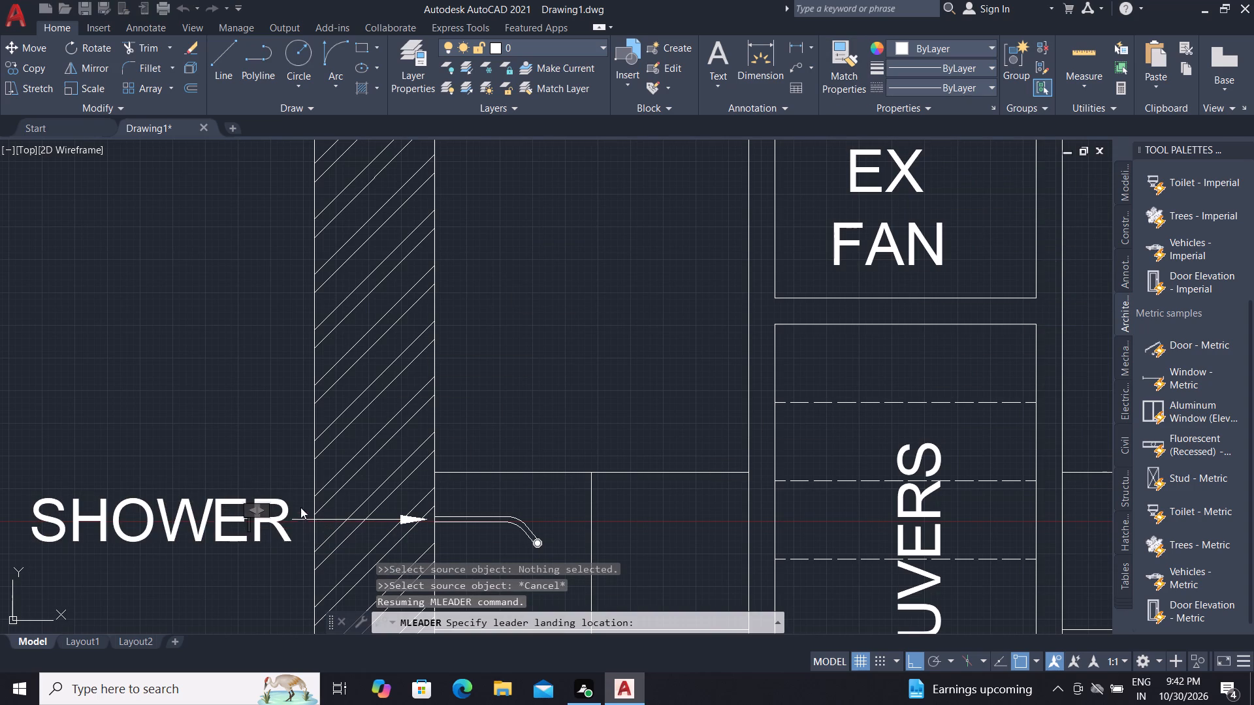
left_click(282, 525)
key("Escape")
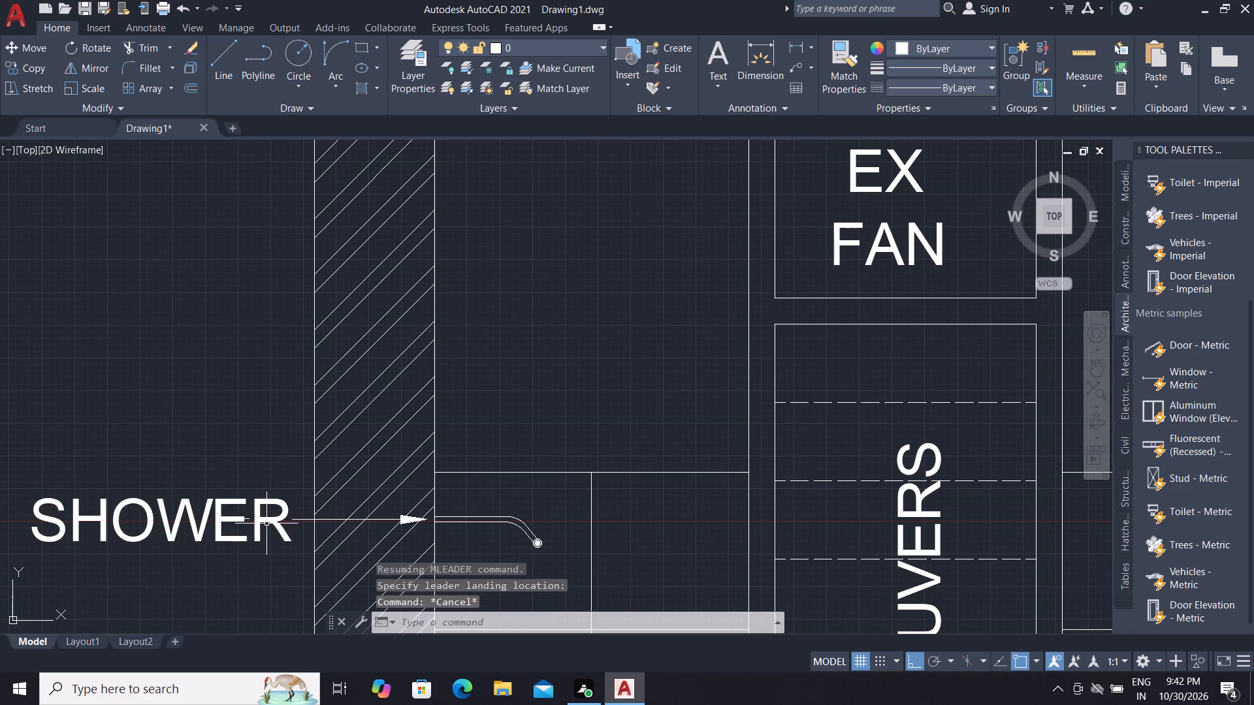
Match the LINTEL leader in the section beside the layout plan to the properties of section C-C's SHOWER leader.
left_click(258, 520)
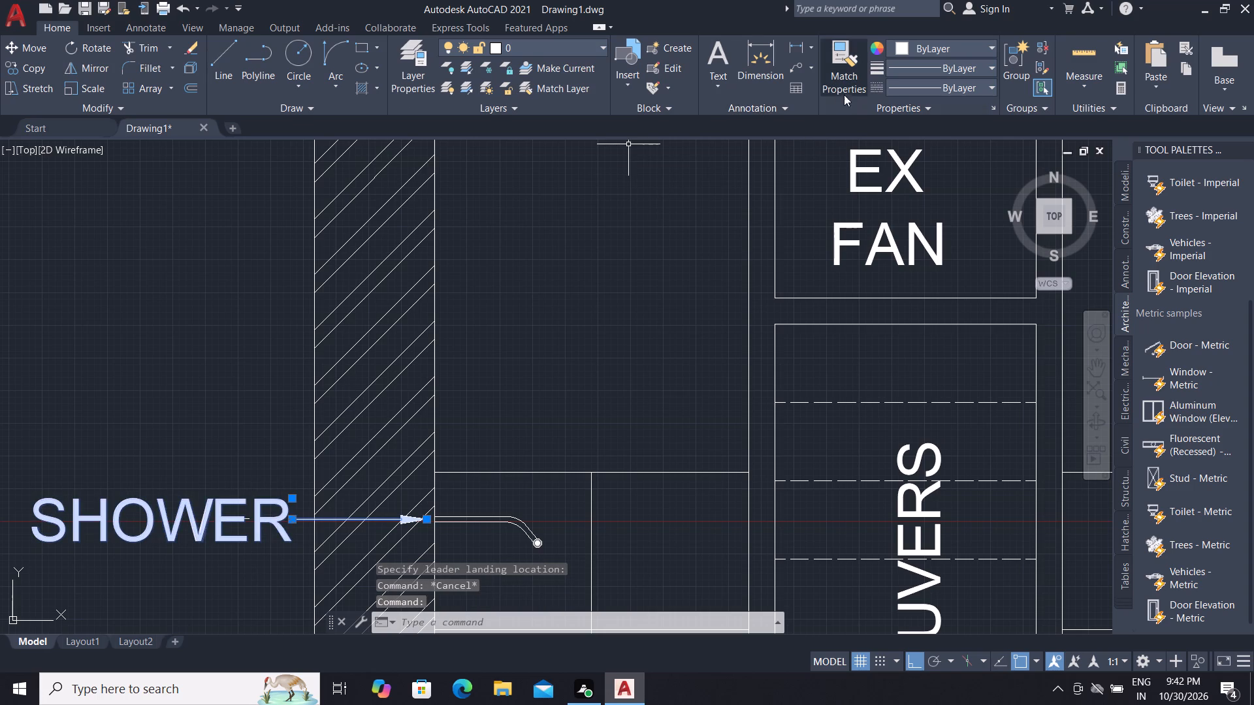
left_click(845, 82)
scroll(202, 516, "down", 2)
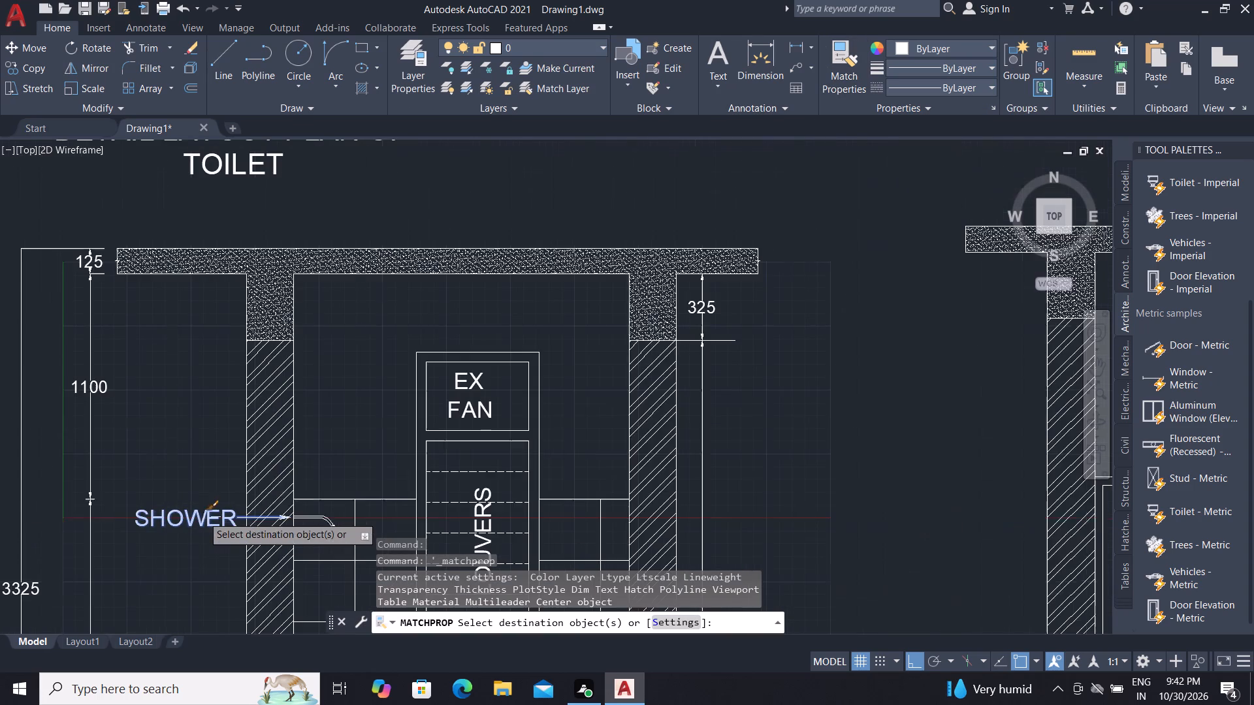
scroll(299, 458, "down", 3)
scroll(549, 402, "down", 2)
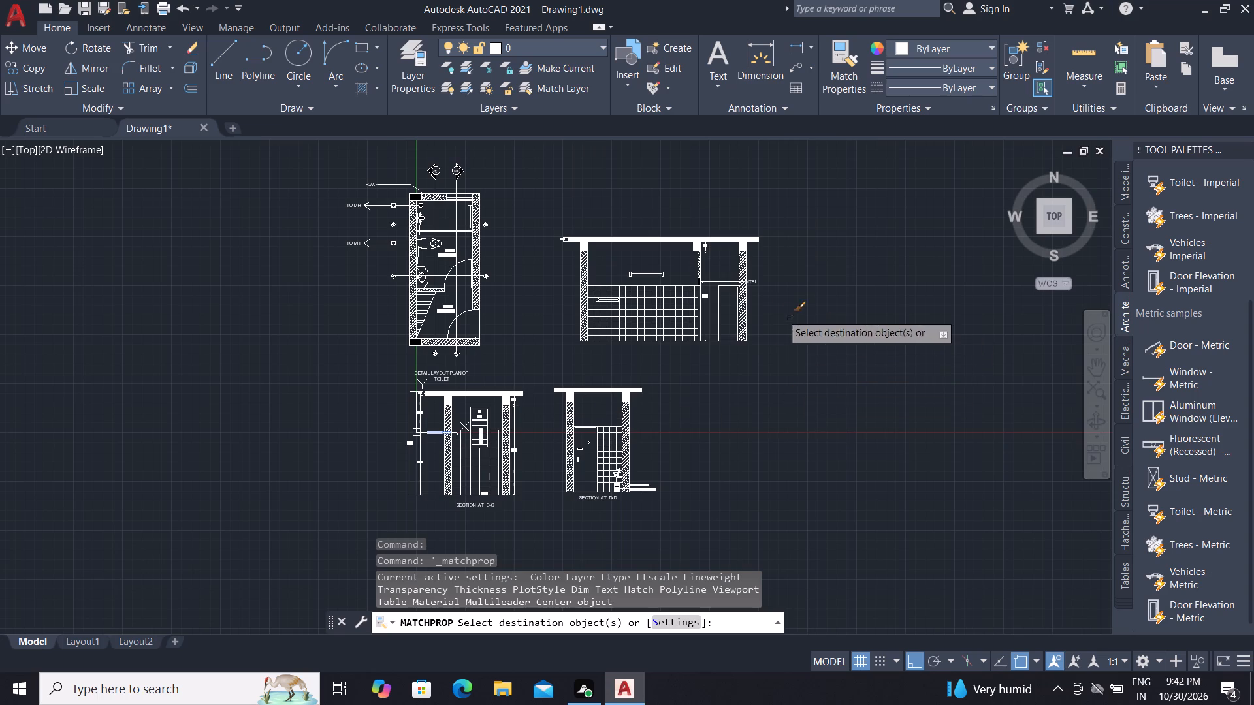
scroll(741, 284, "up", 3)
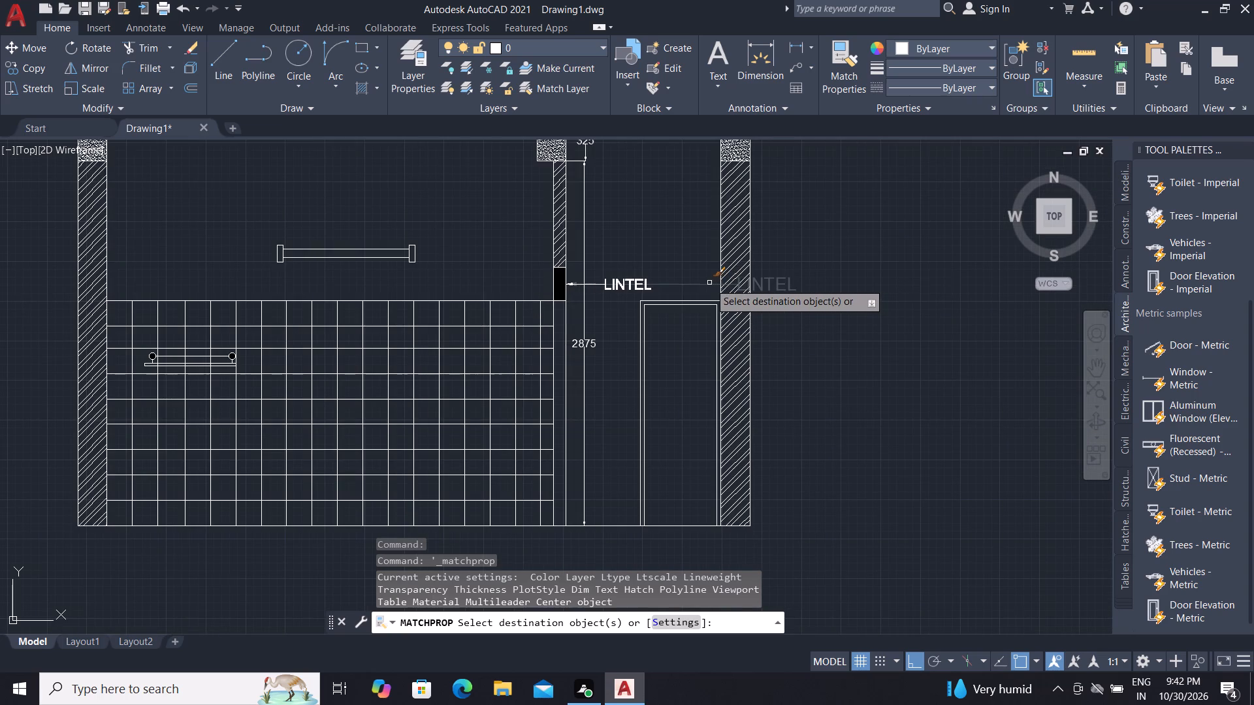
left_click(709, 283)
key("Escape")
Add a leader labelled DOOR below the LINTEL label, its arrow on the partition line and its landing about 217 away.
scroll(583, 338, "up", 2)
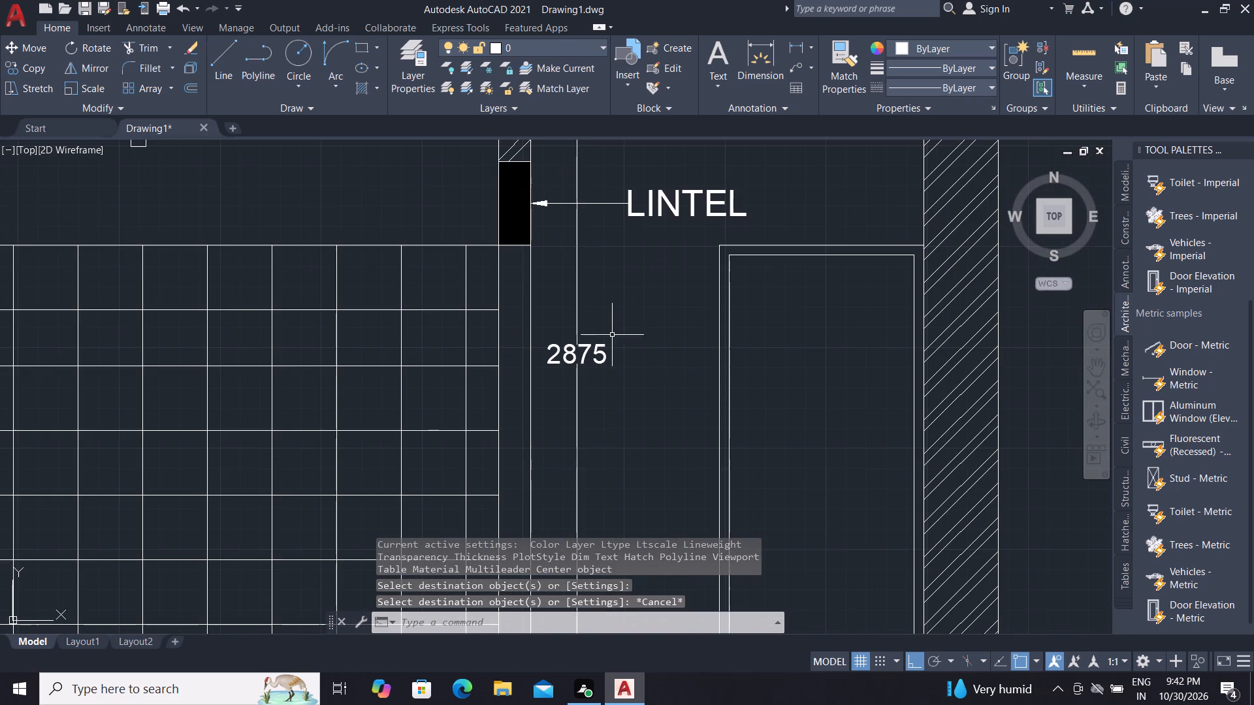
left_click(790, 70)
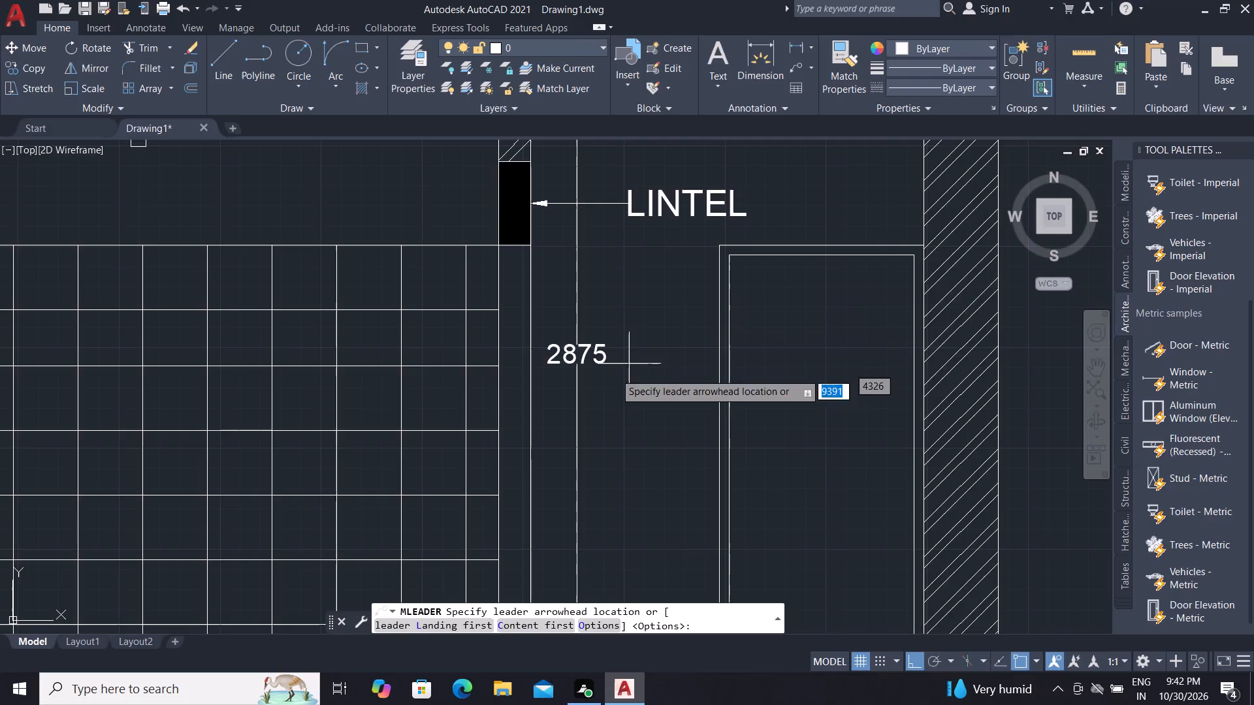
scroll(593, 401, "down", 1)
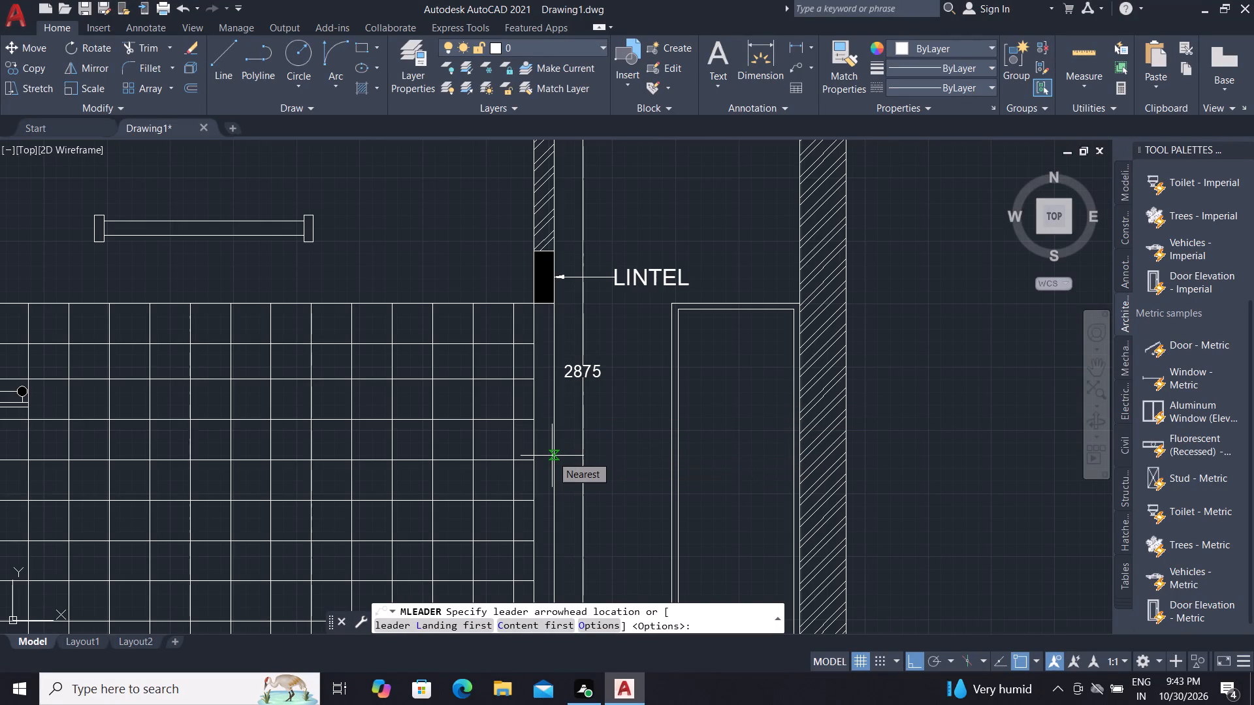
left_click(560, 495)
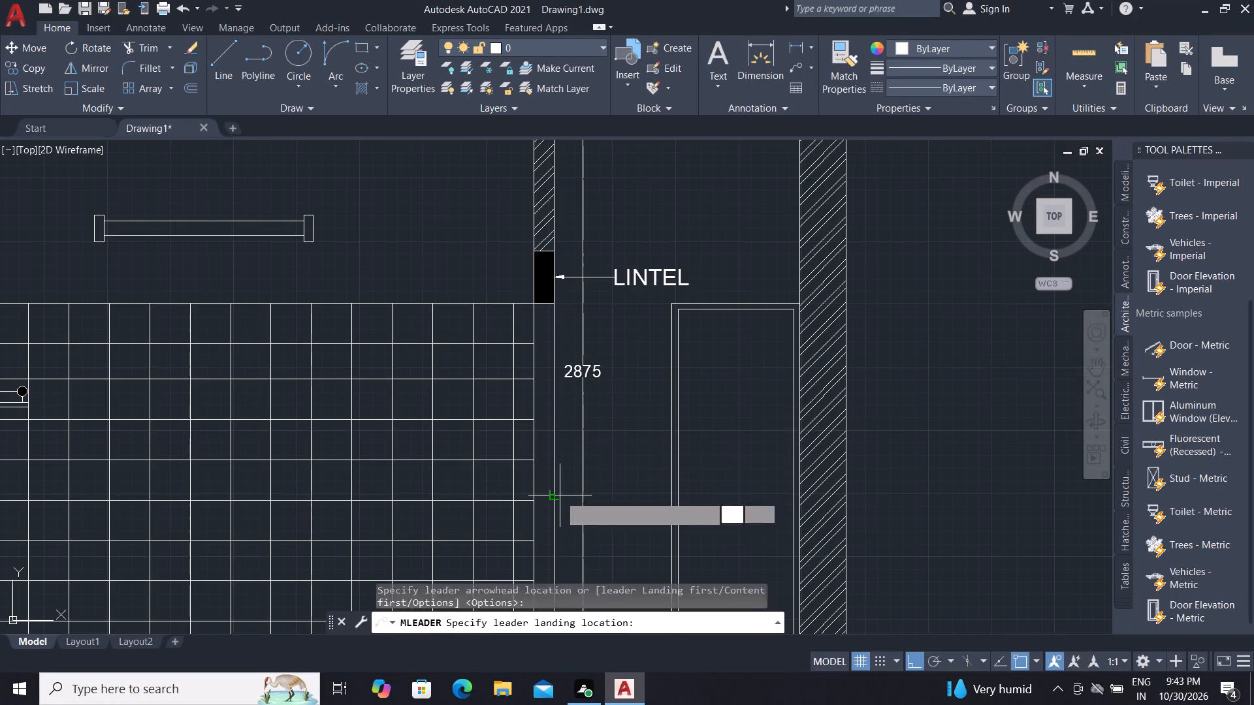
left_click(598, 499)
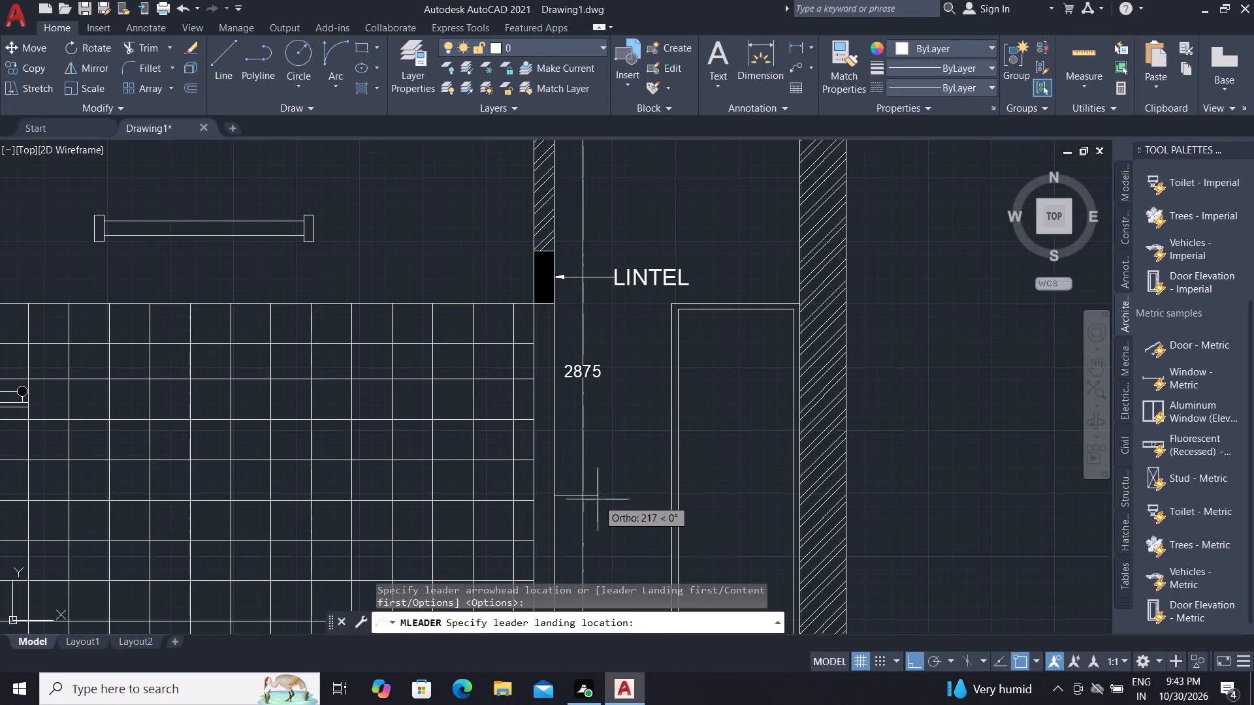
type("DOO")
type("R")
key("space")
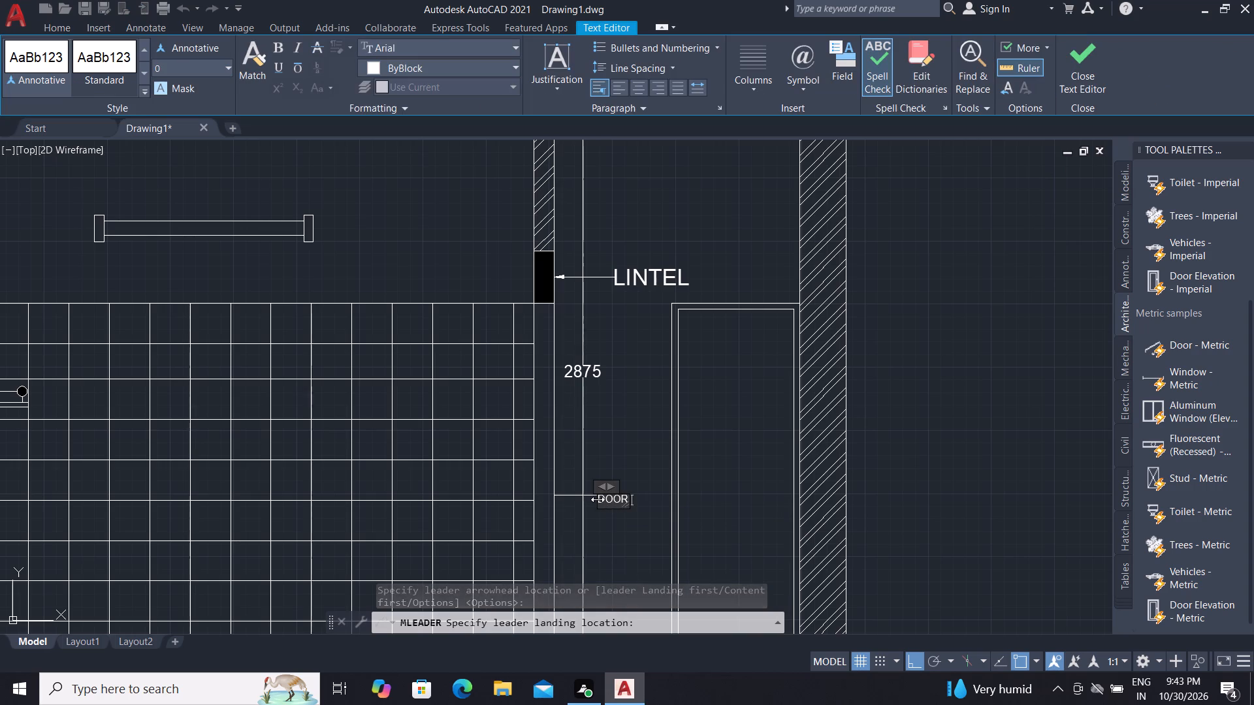
left_click(613, 465)
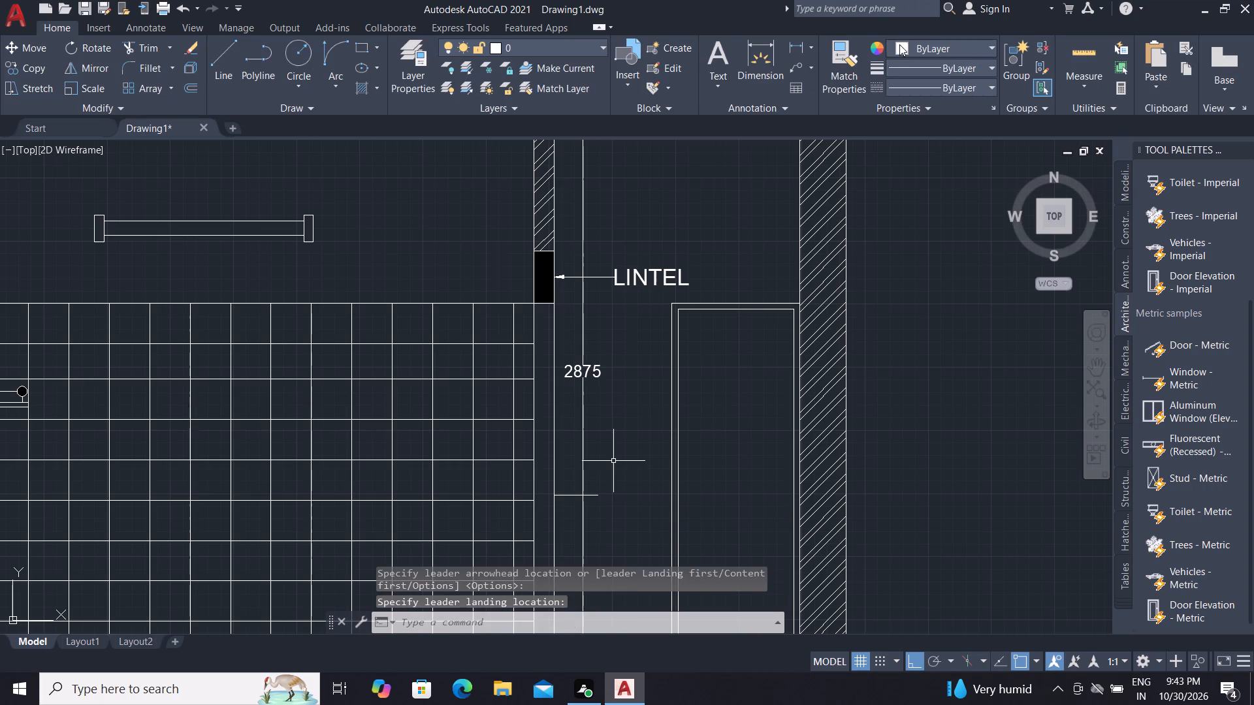
Match the DOOR leader's properties to those of the LINTEL leader.
left_click(838, 87)
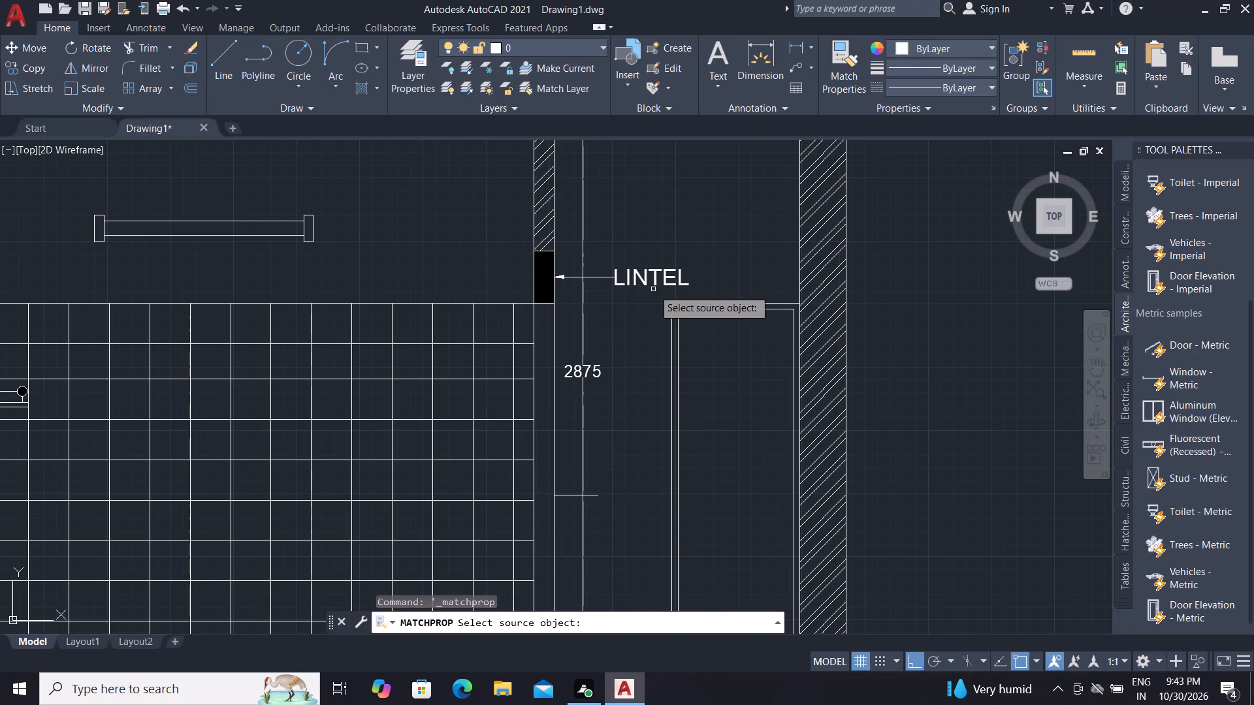
left_click(652, 278)
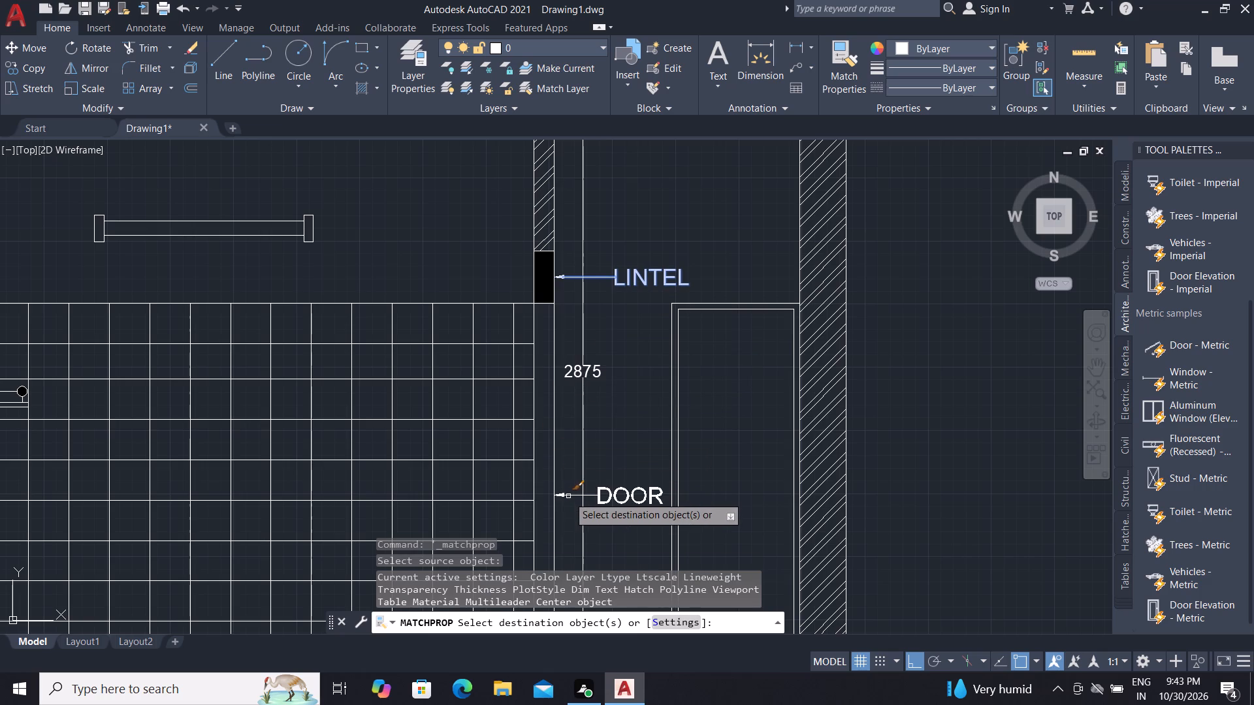
left_click(568, 496)
key("Escape")
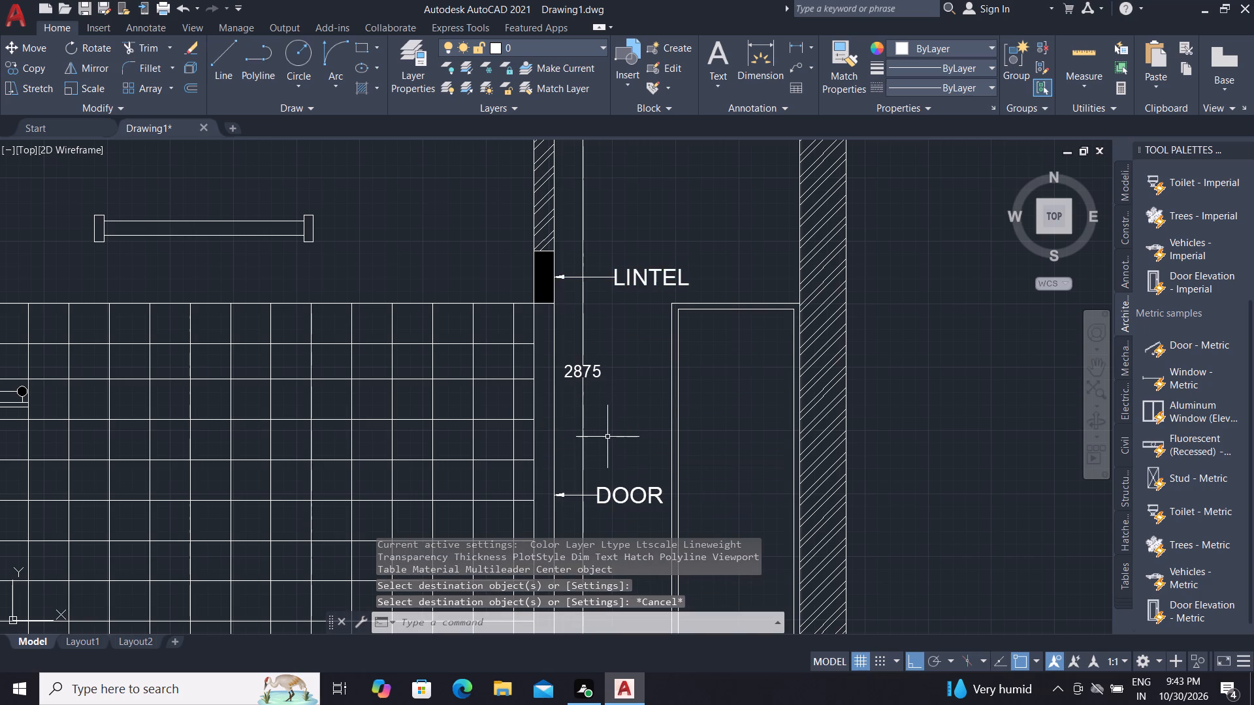
Dimension the roof slab's thickness at its left end in section D-D.
scroll(626, 449, "down", 2)
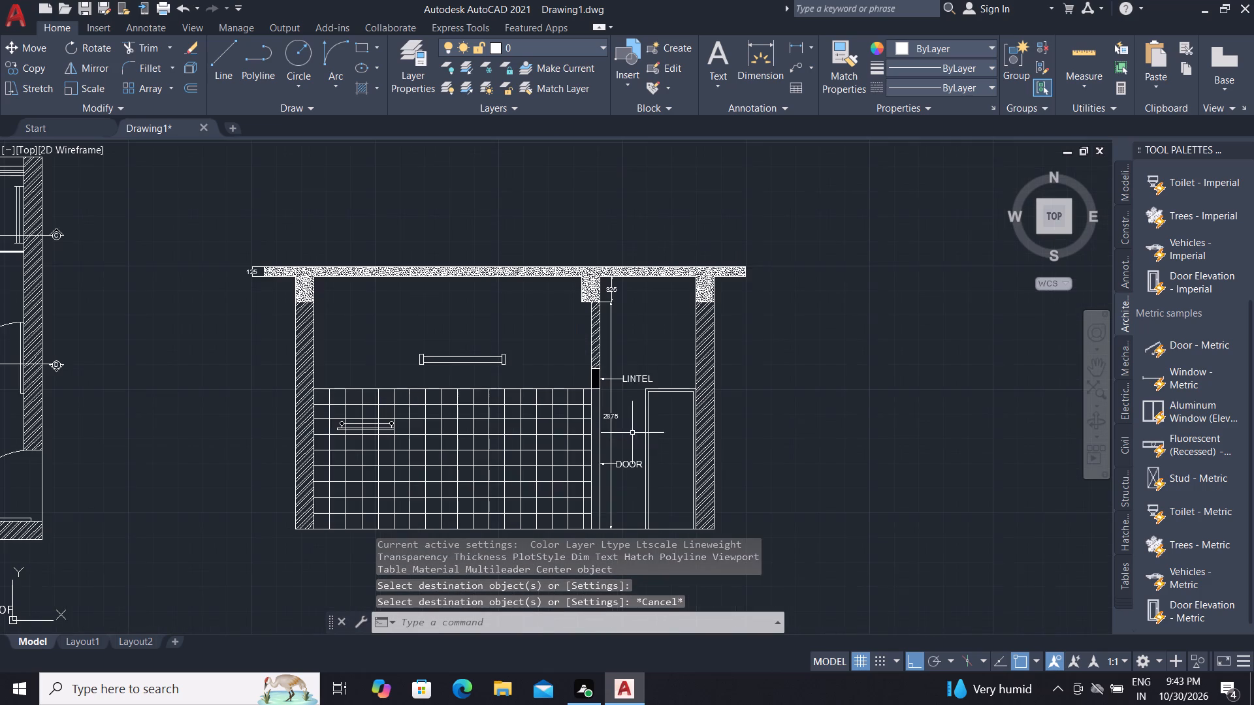
scroll(632, 395, "down", 2)
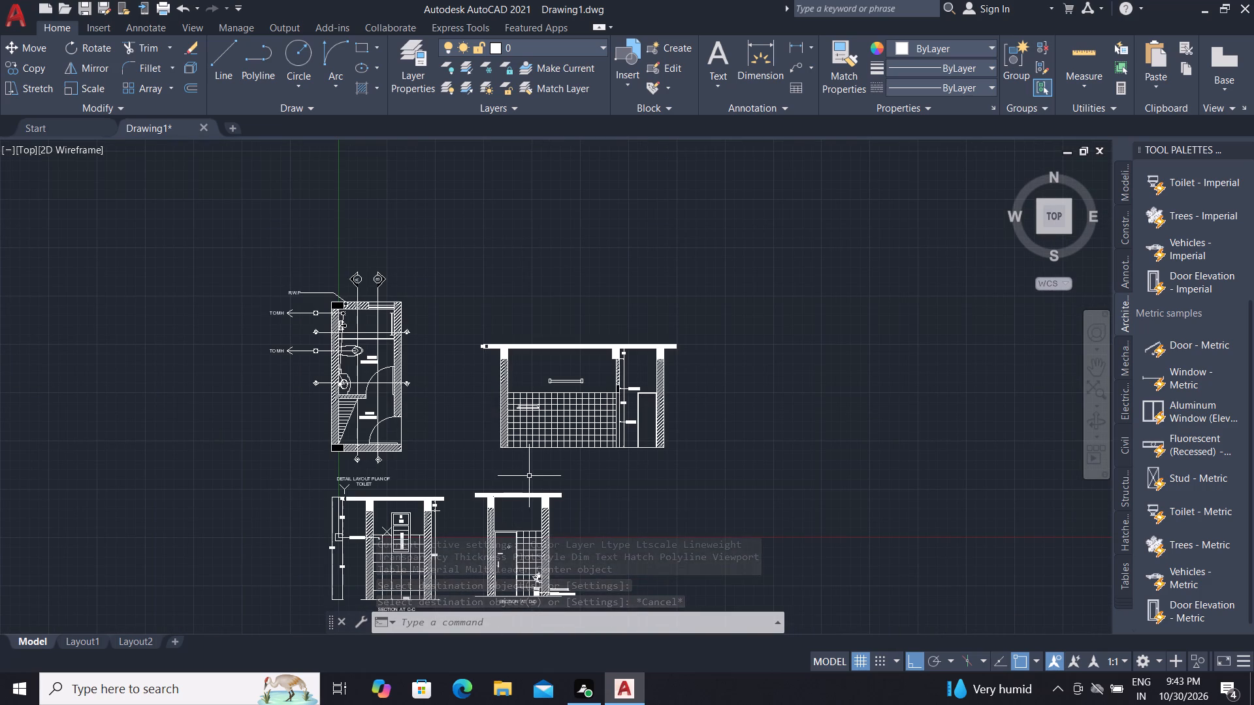
scroll(744, 260, "down", 1)
scroll(632, 469, "up", 2)
scroll(490, 292, "up", 3)
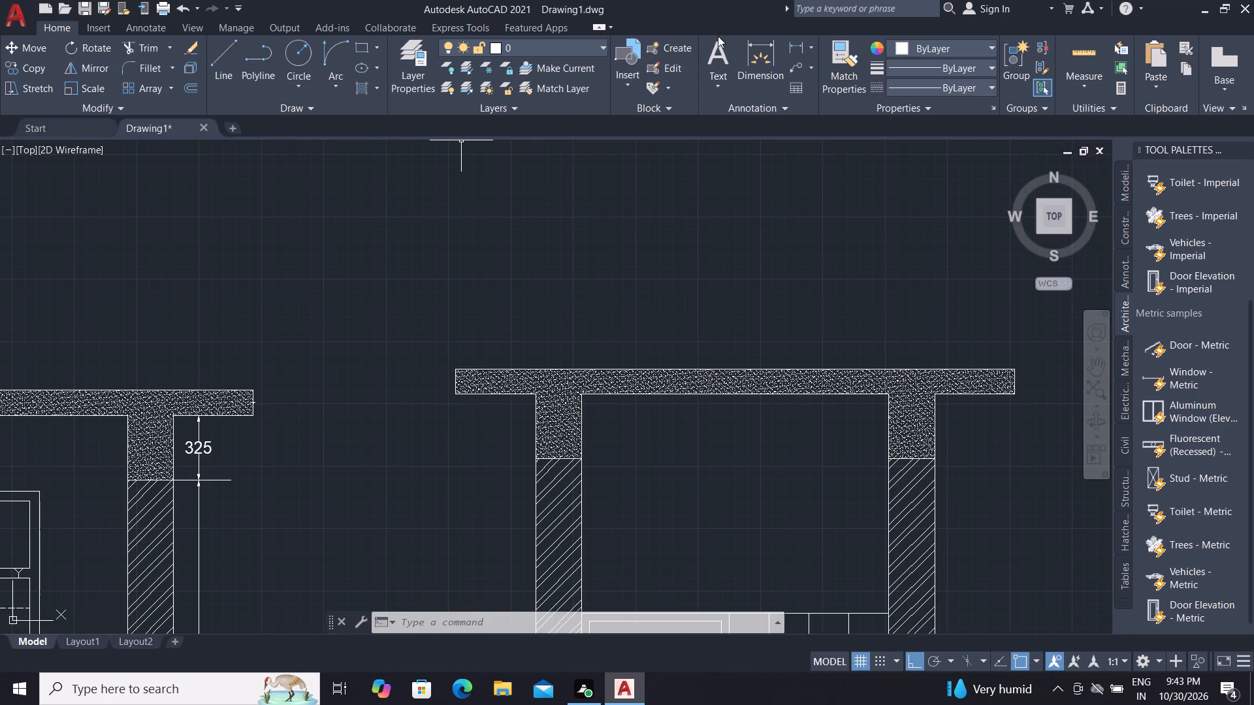
left_click(795, 44)
scroll(452, 364, "up", 3)
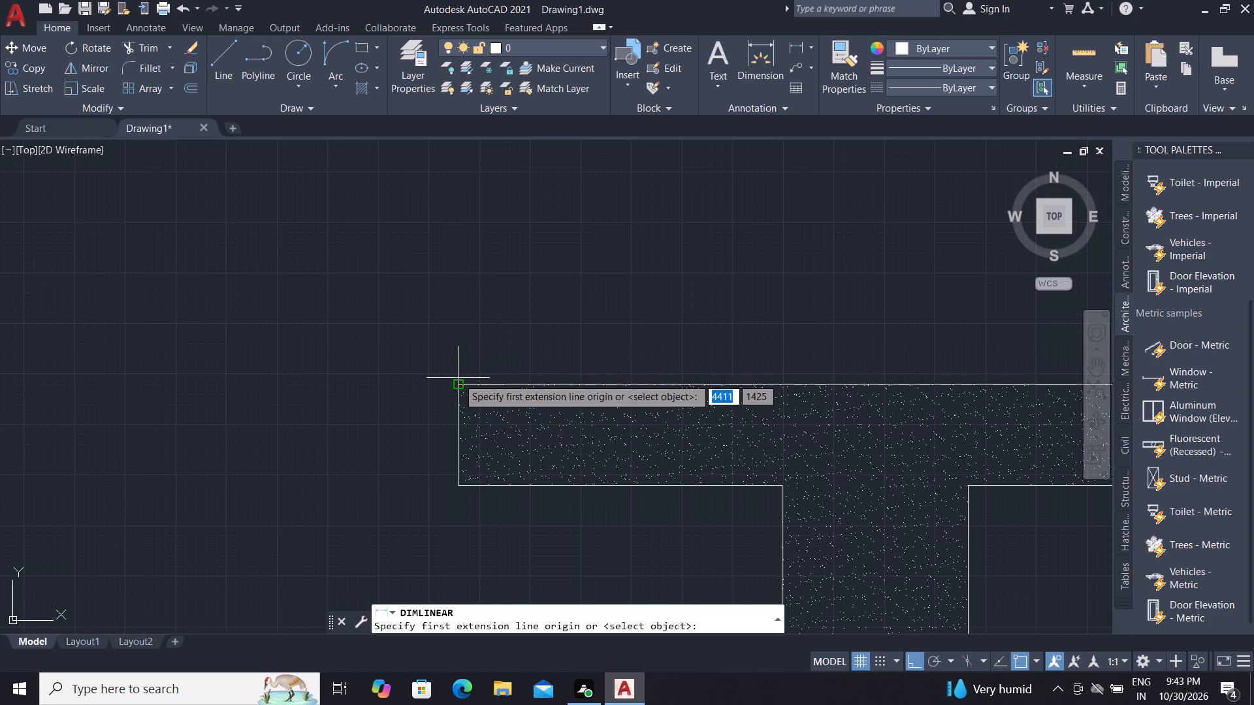
left_click(458, 379)
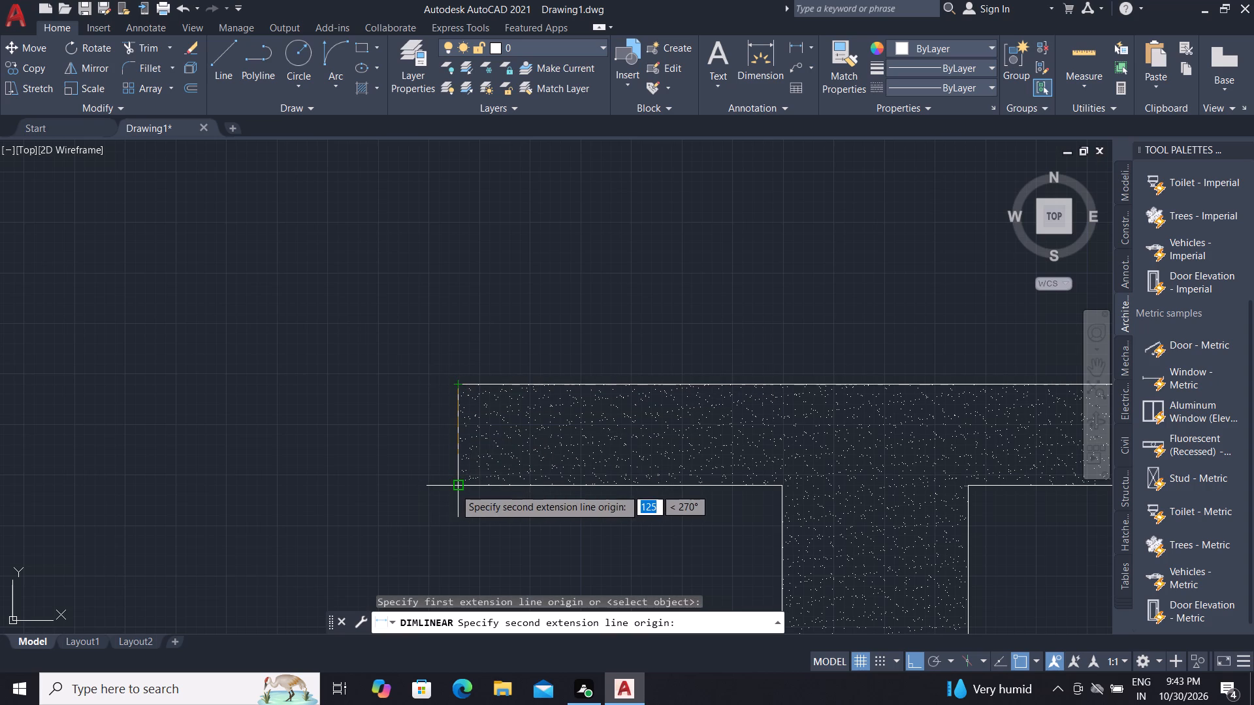
left_click(457, 488)
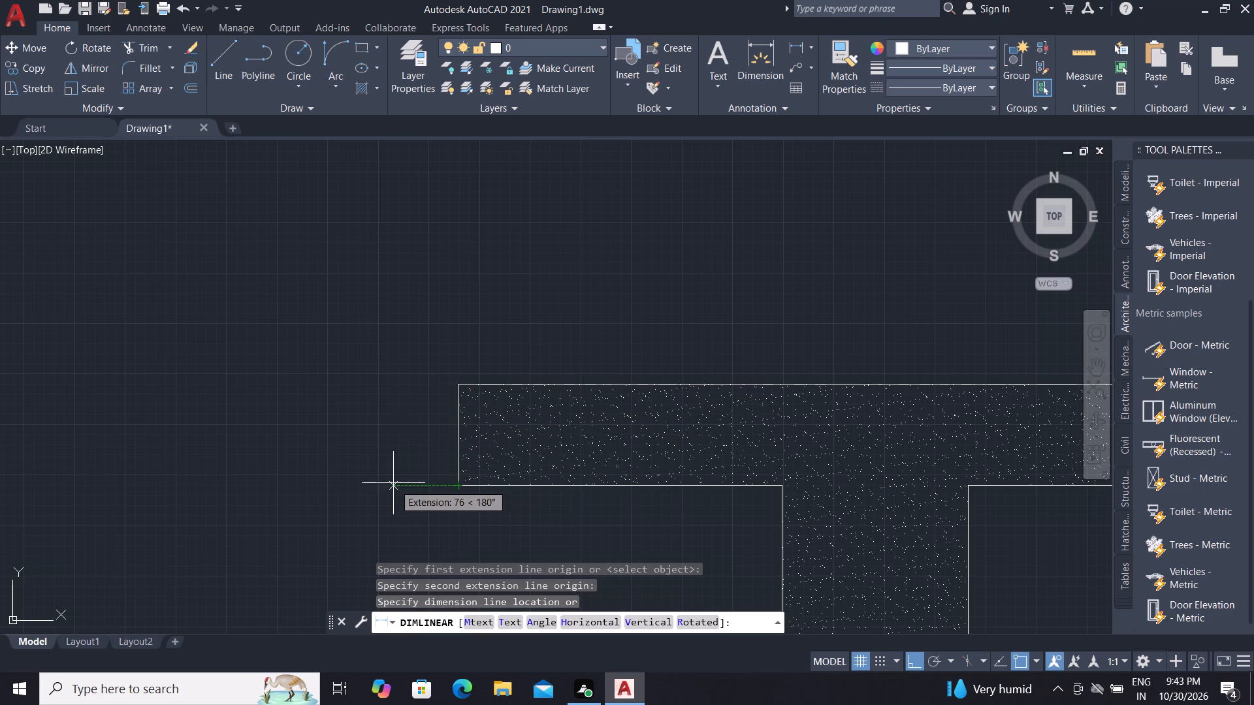
left_click(381, 478)
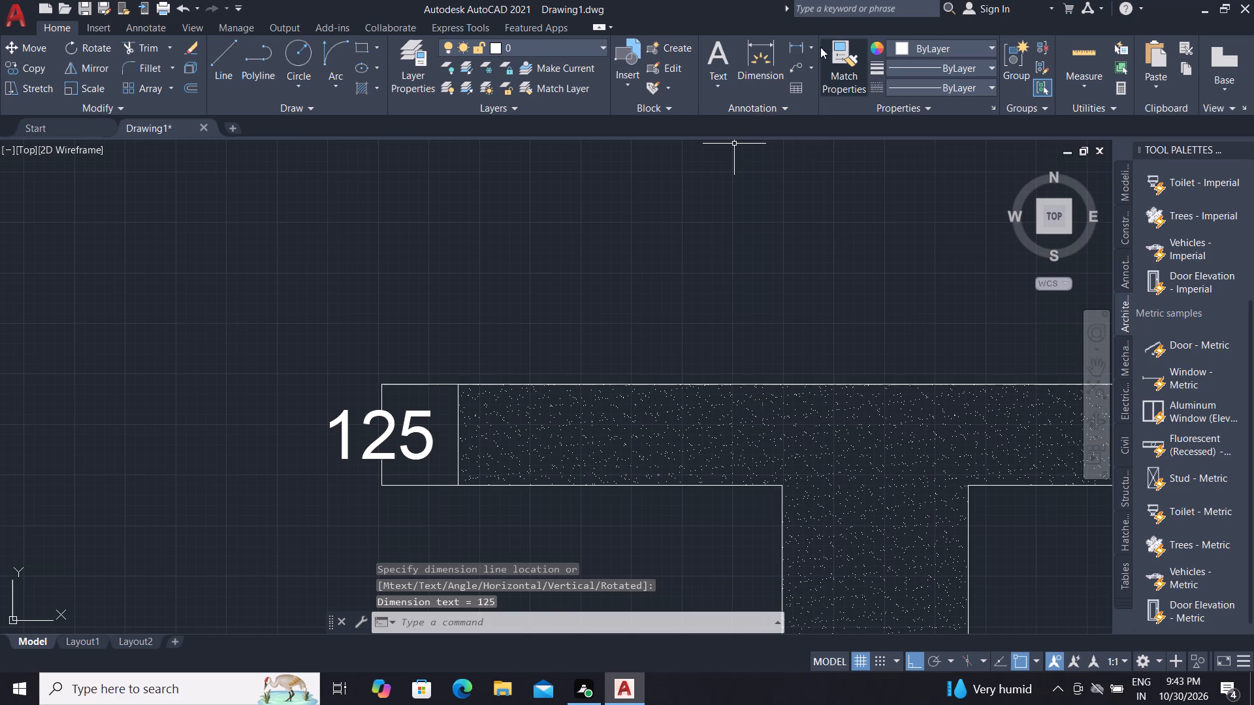
Dimension the height from the slab underside down to tile-top level, in line with section D-D's slab thickness dimension.
left_click(792, 44)
scroll(783, 84, "down", 2)
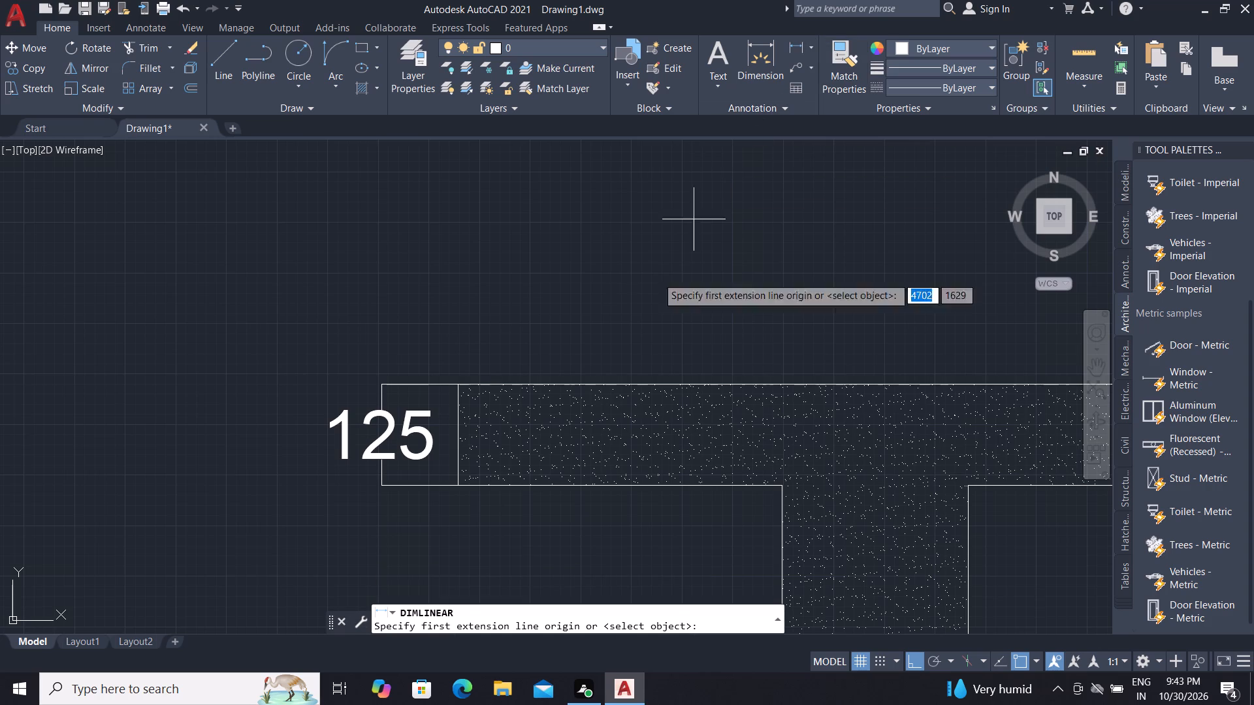
left_click(383, 483)
scroll(421, 315, "down", 3)
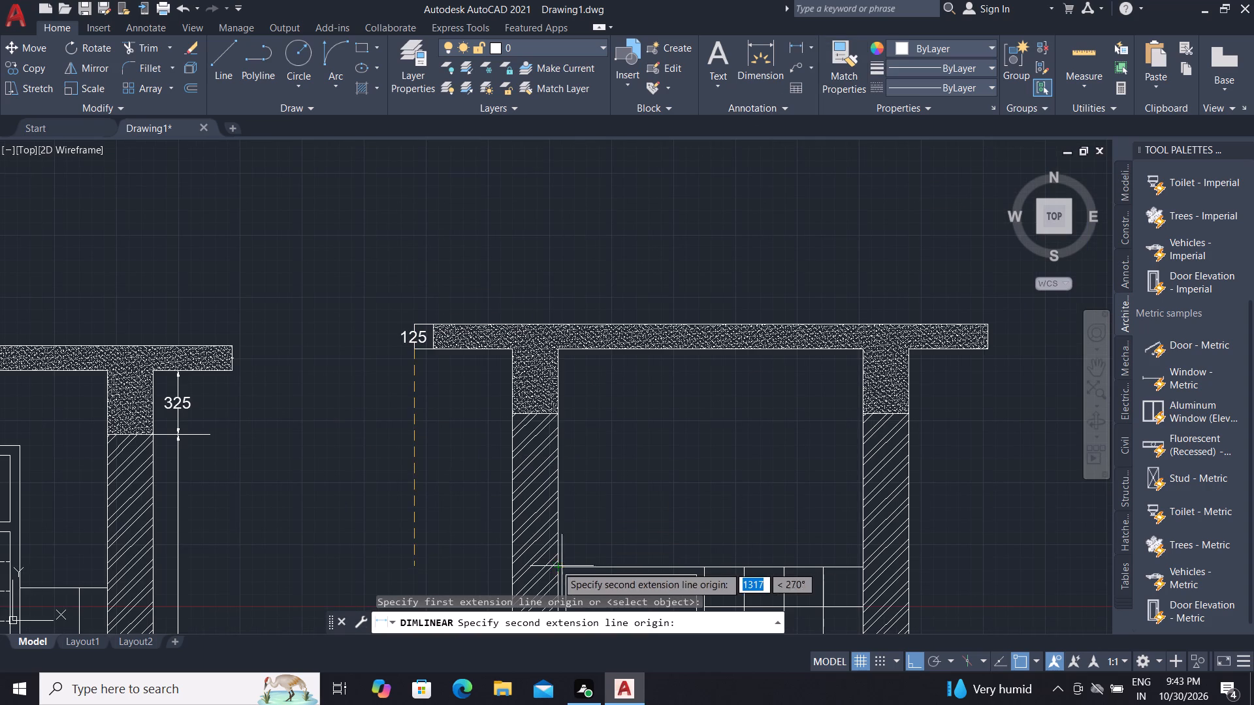
left_click(413, 568)
left_click(413, 568)
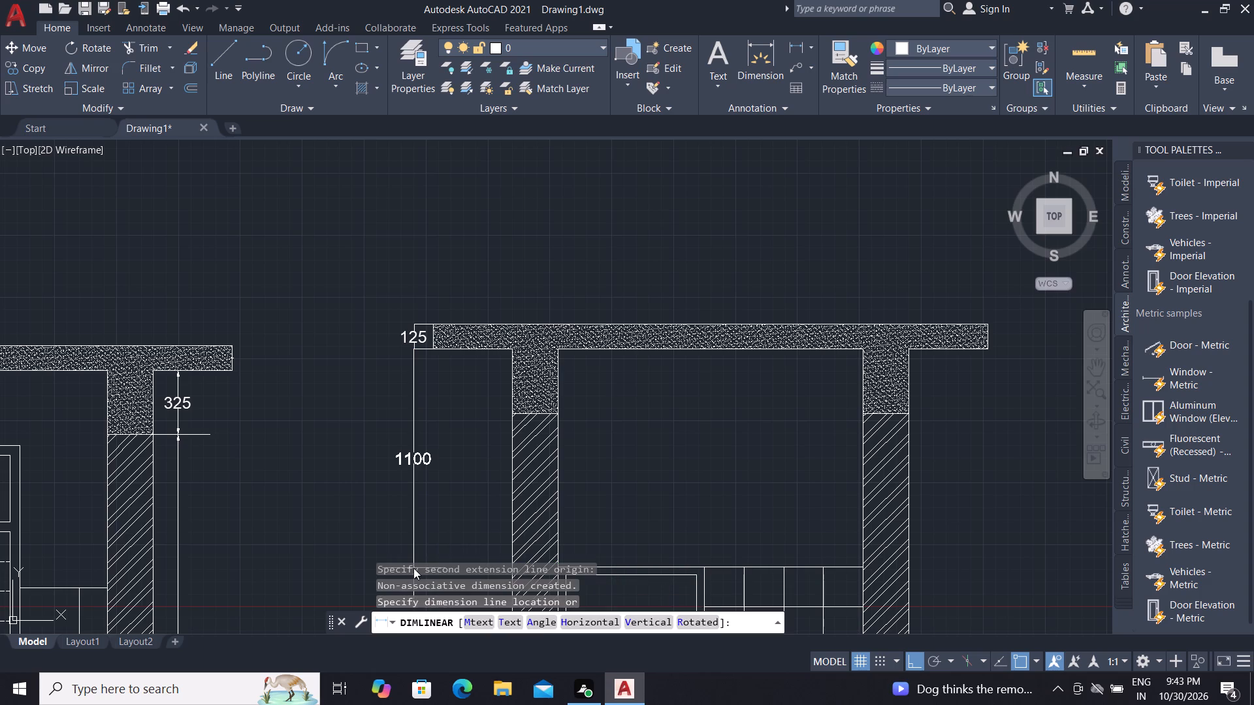
left_click(415, 526)
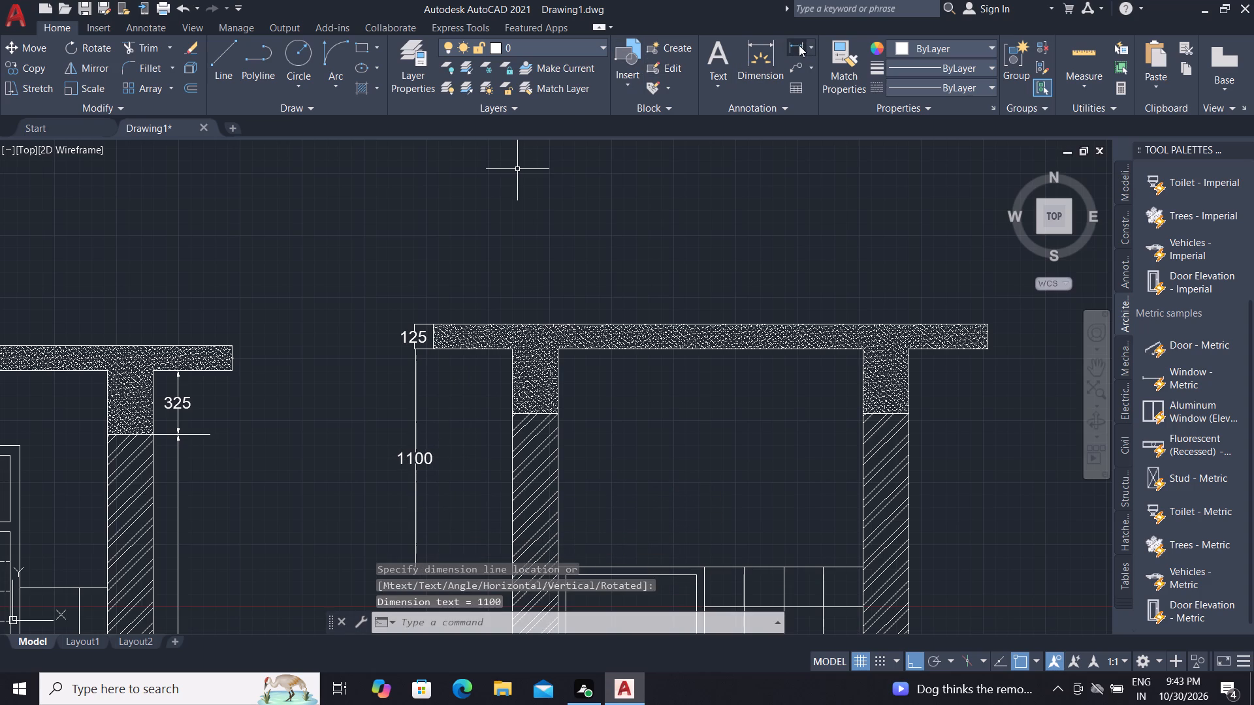
Dimension the height from section D-D's floor line up to tile-top level, in line with the dimension above.
left_click(797, 39)
scroll(718, 99, "down", 1)
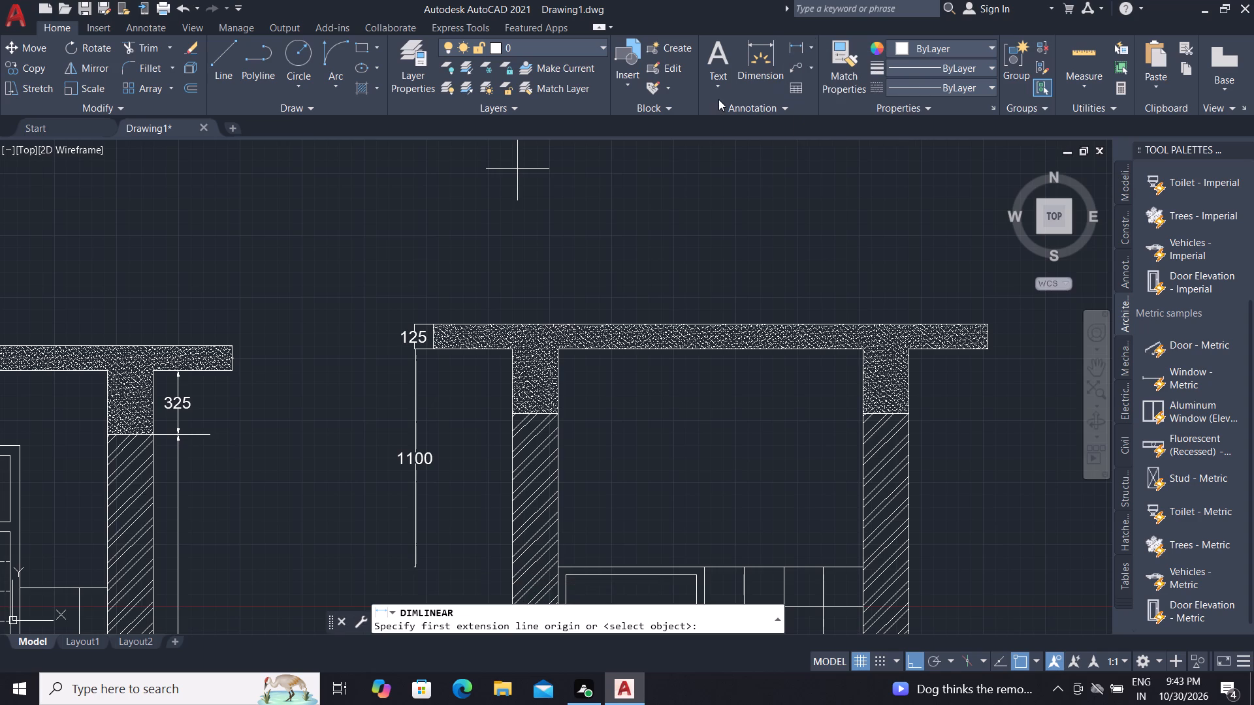
scroll(690, 176, "down", 2)
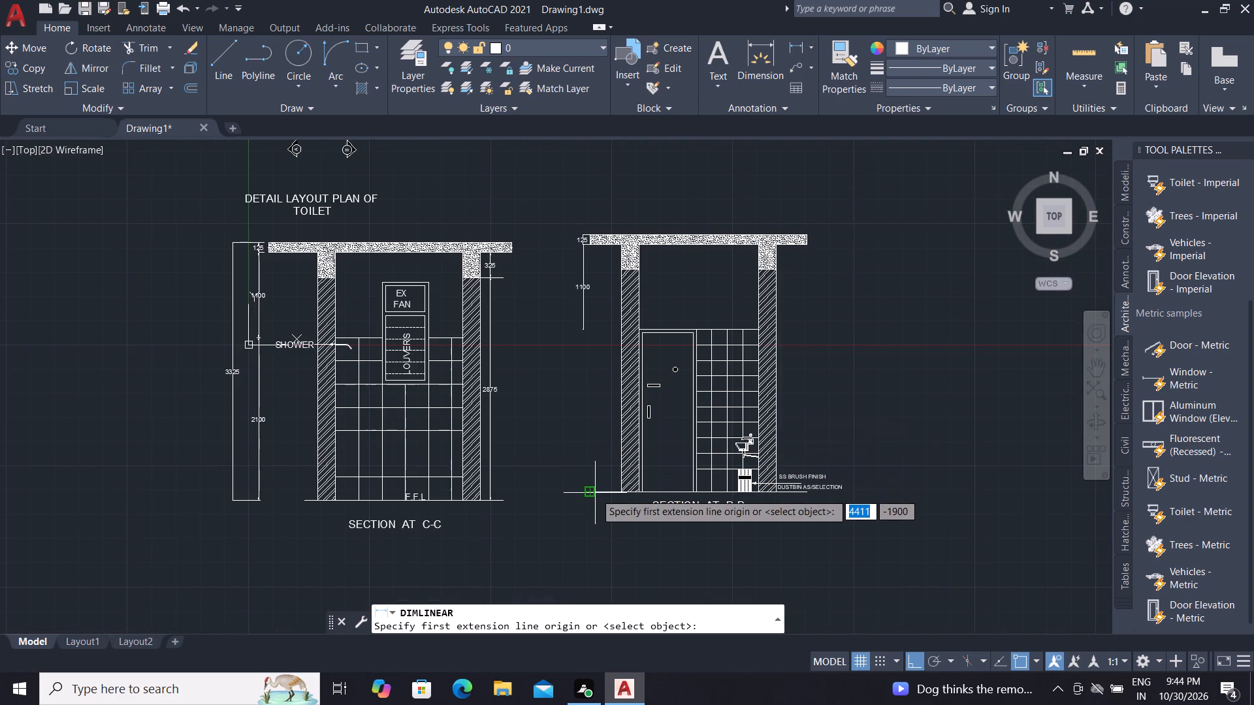
left_click(595, 493)
scroll(590, 334, "up", 6)
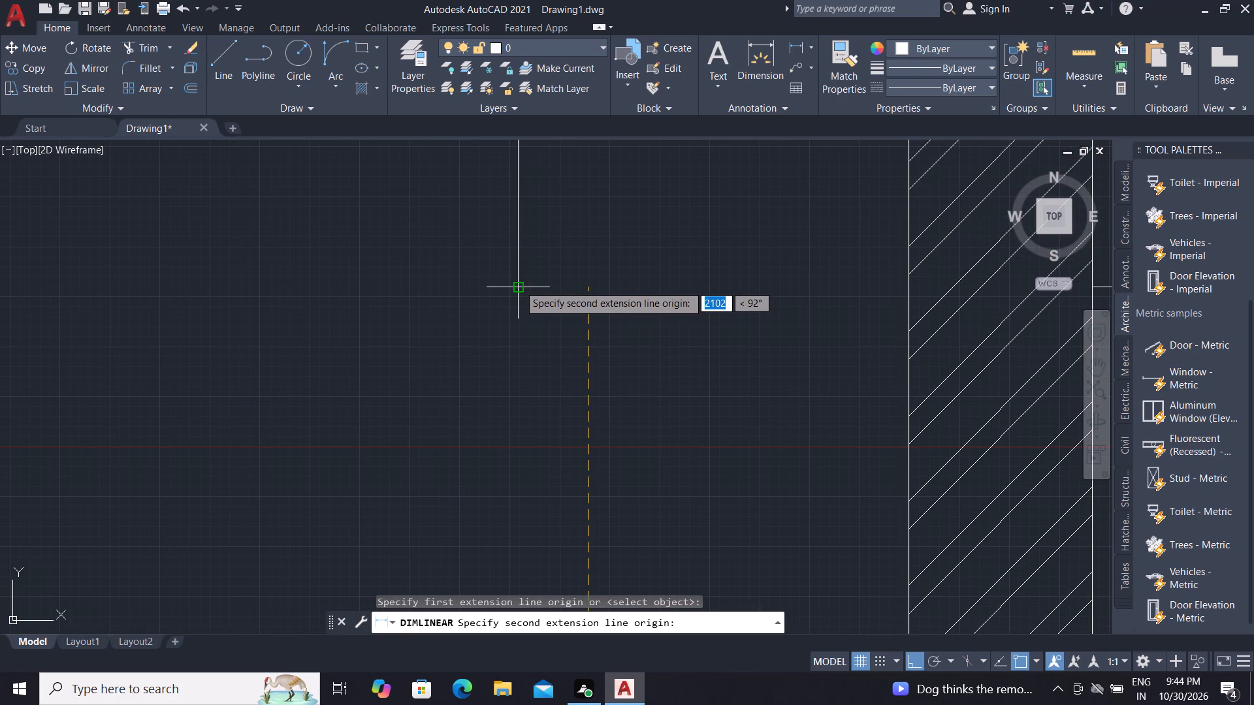
left_click(519, 285)
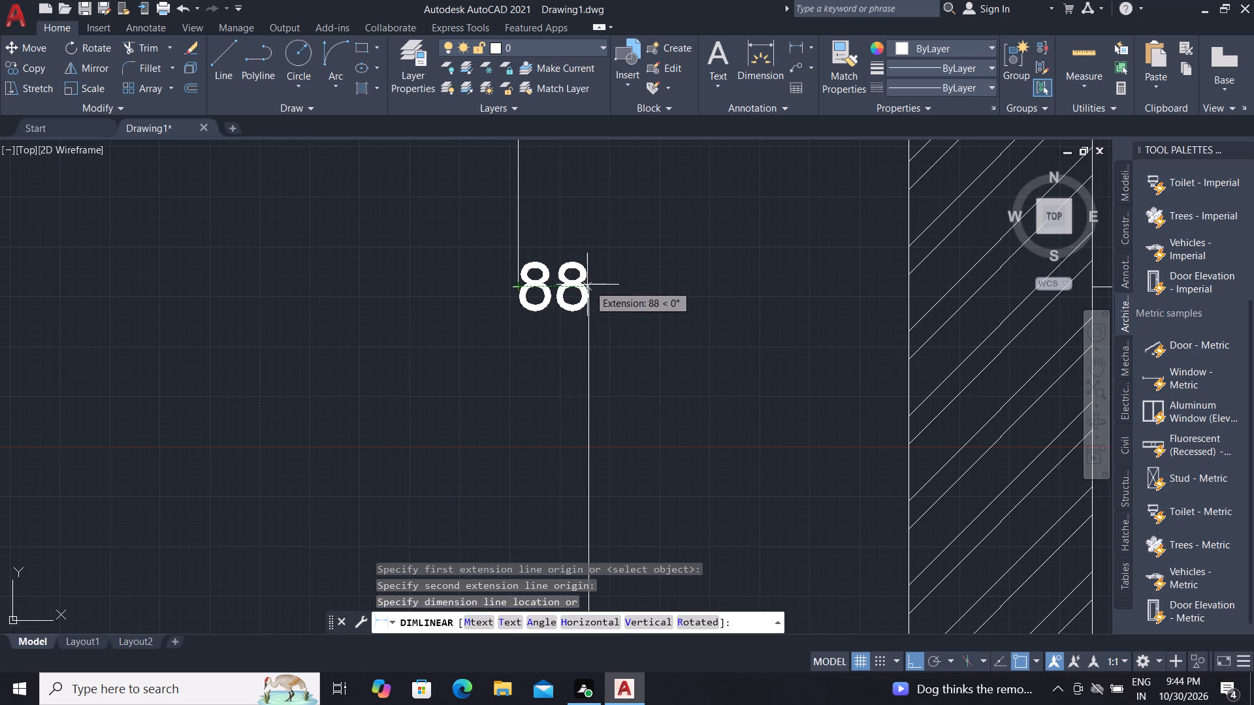
left_click(519, 300)
Dimension section D-D's overall height from the slab top to the floor line, just outside the existing height dimension chain.
scroll(577, 229, "down", 3)
scroll(565, 285, "down", 1)
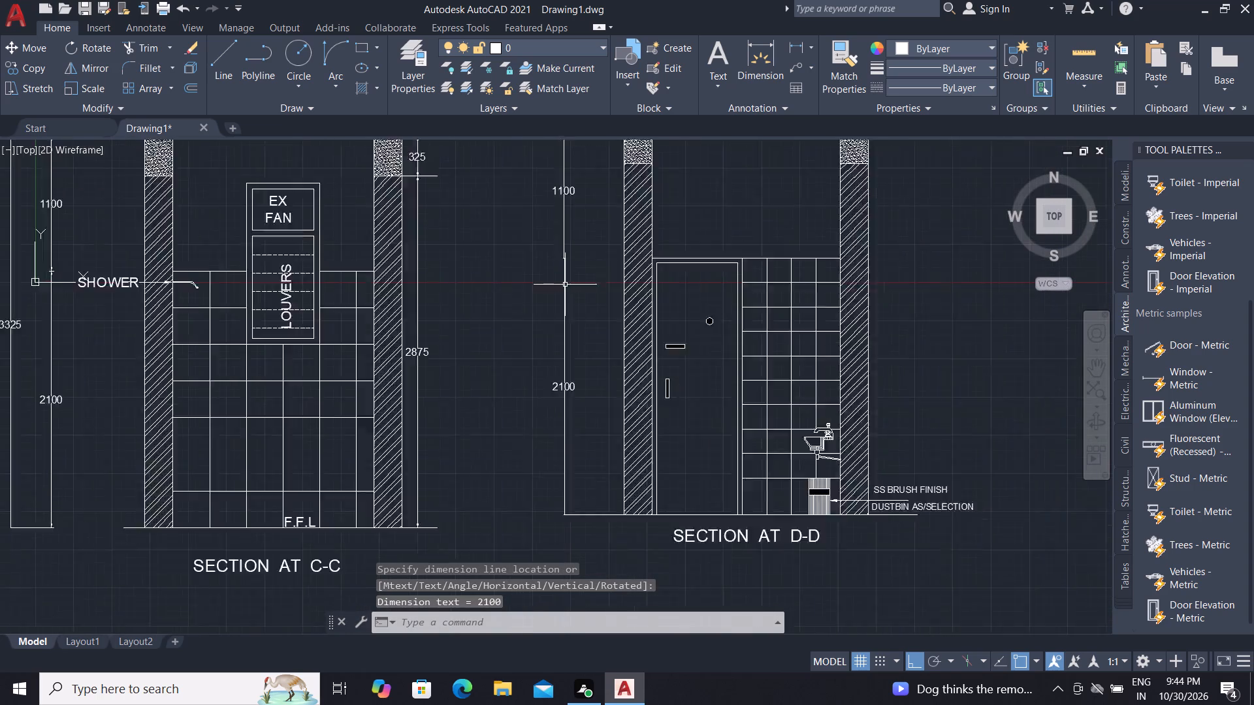
scroll(568, 285, "down", 1)
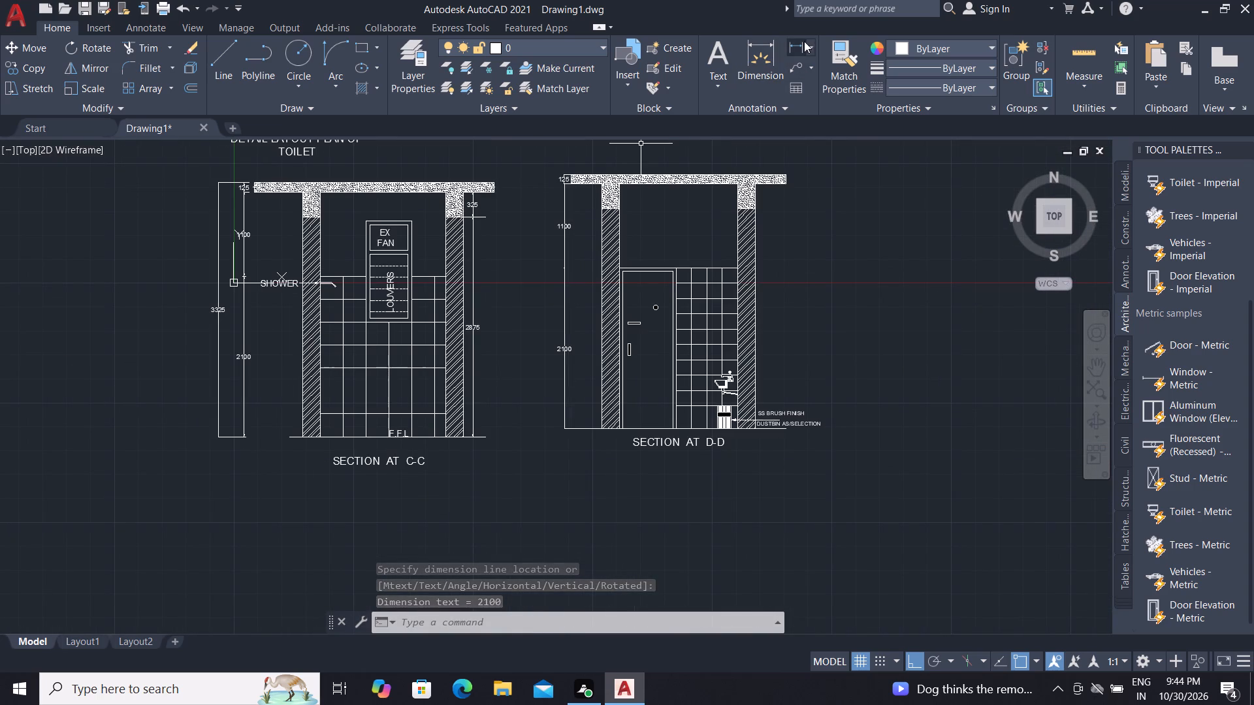
left_click(799, 43)
scroll(555, 171, "up", 2)
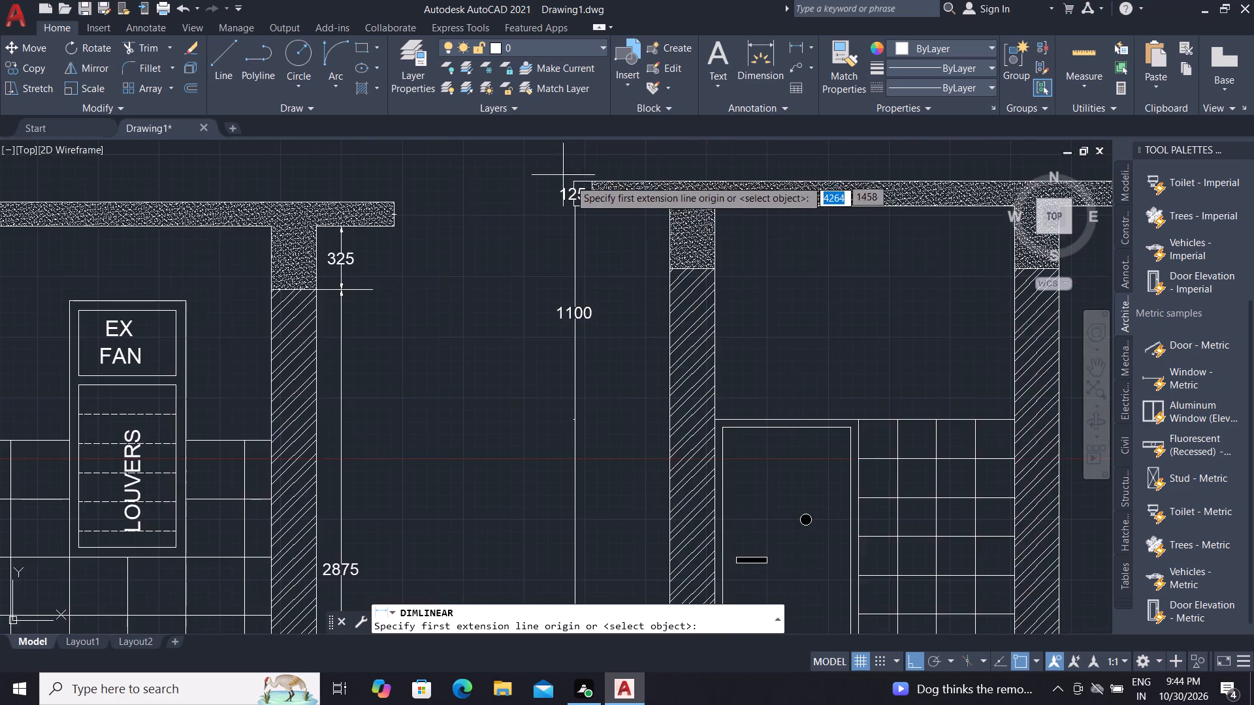
scroll(574, 179, "up", 3)
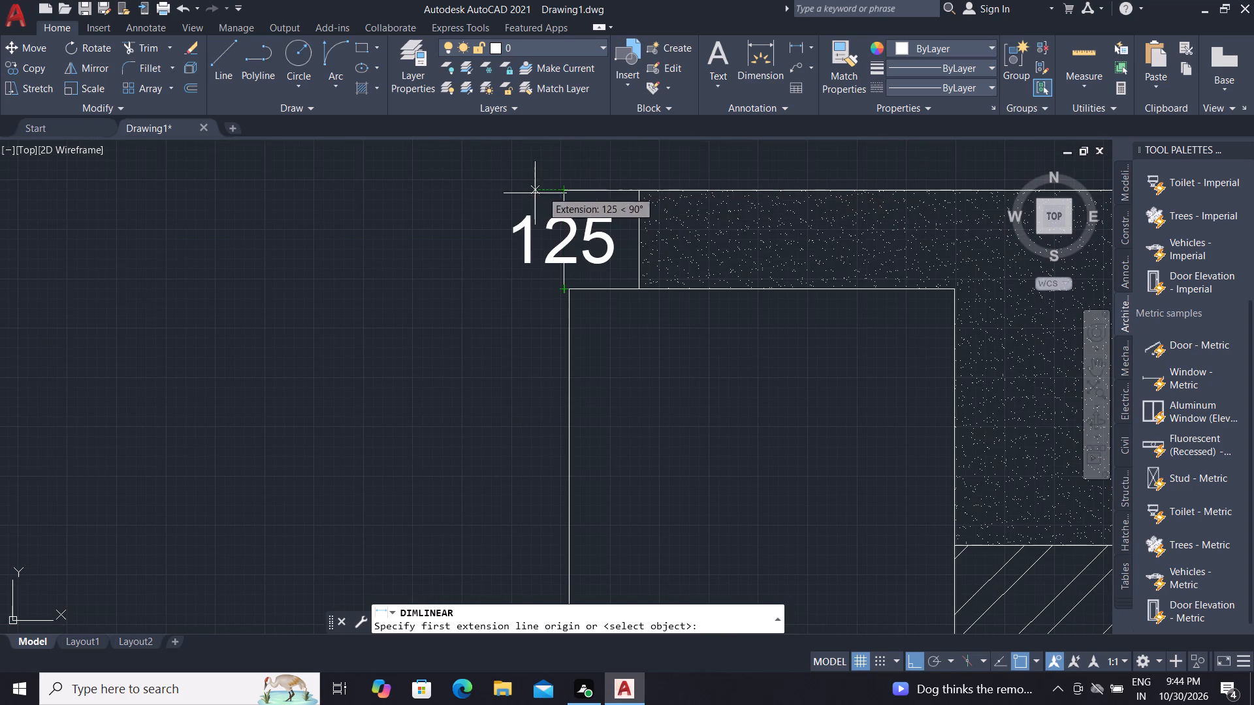
left_click(460, 189)
scroll(464, 238, "down", 3)
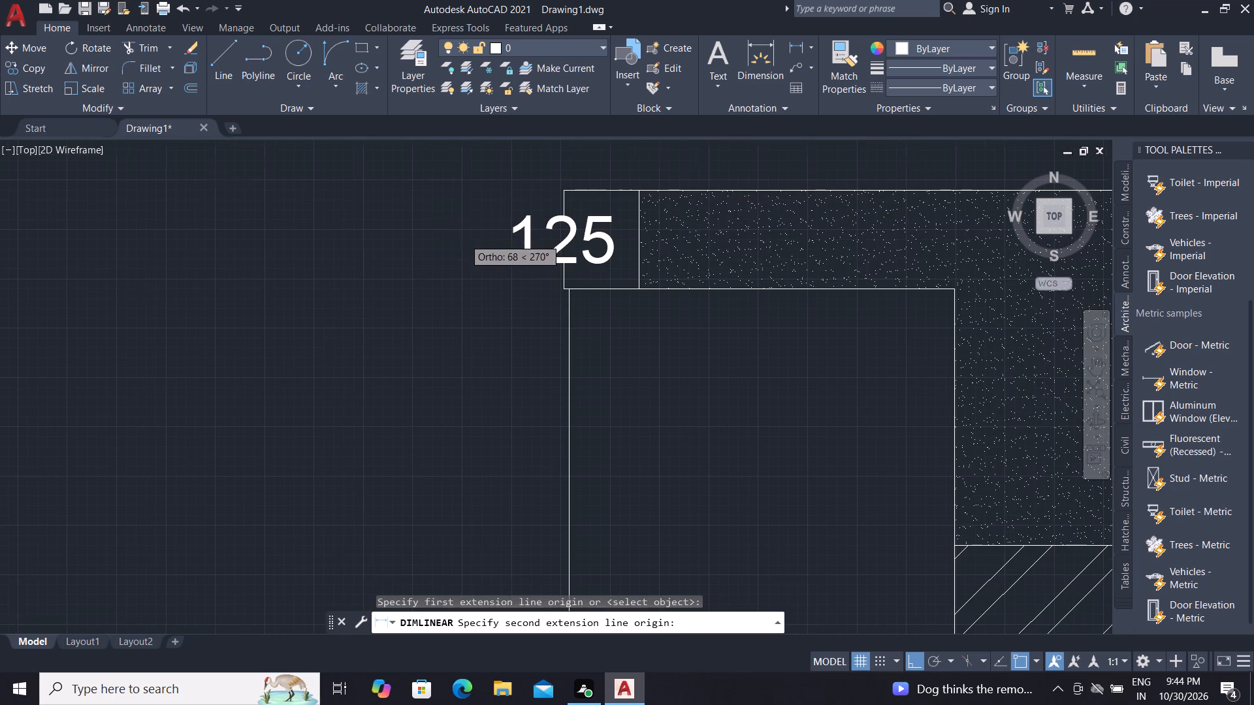
scroll(481, 377, "down", 2)
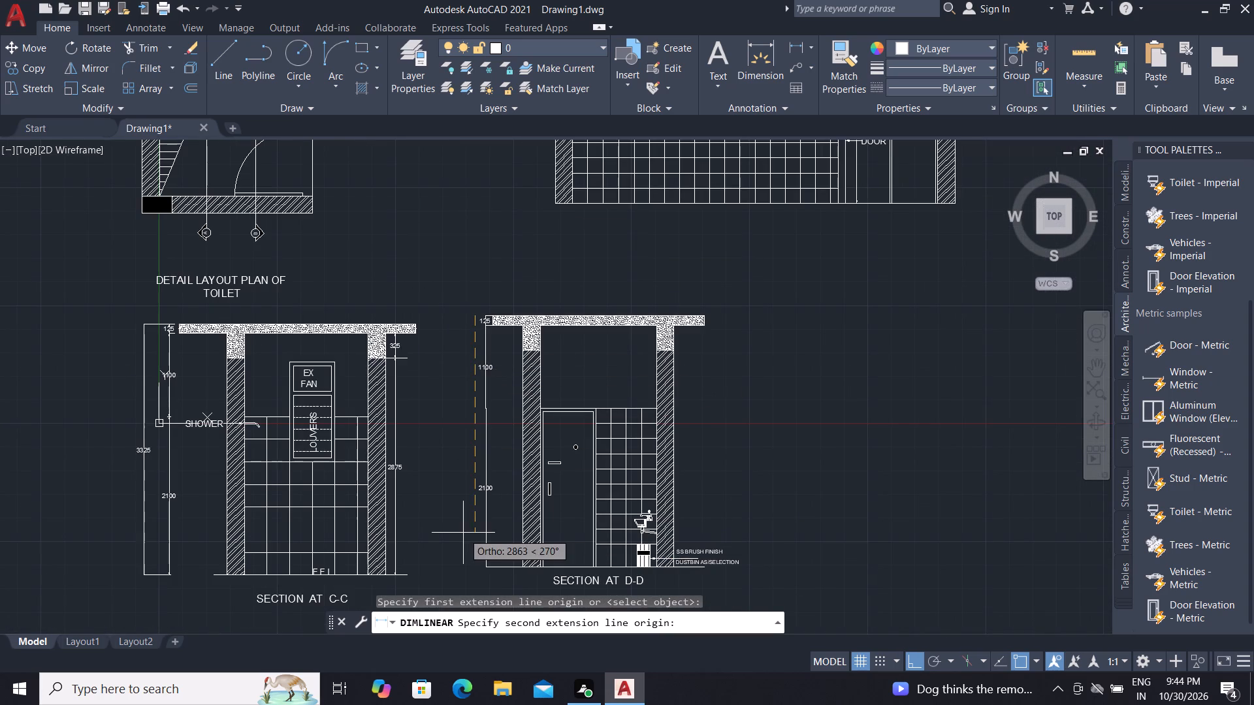
scroll(469, 546, "up", 3)
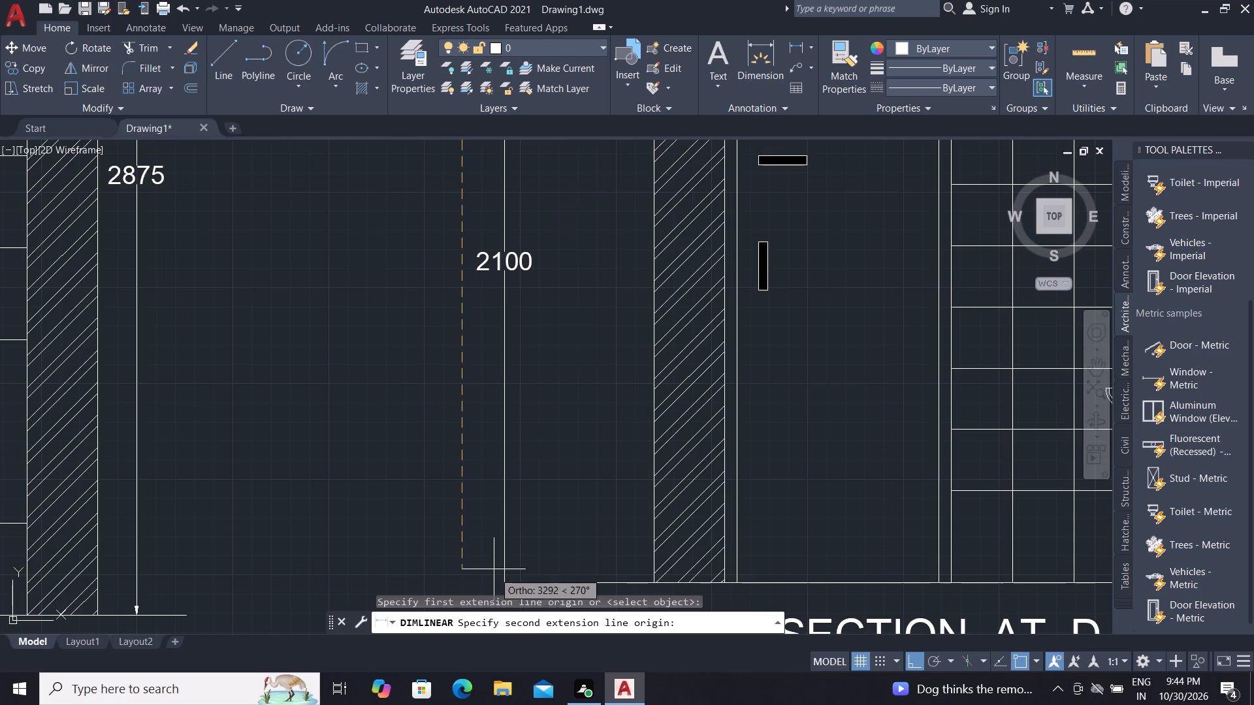
scroll(494, 492, "down", 3)
scroll(489, 526, "up", 3)
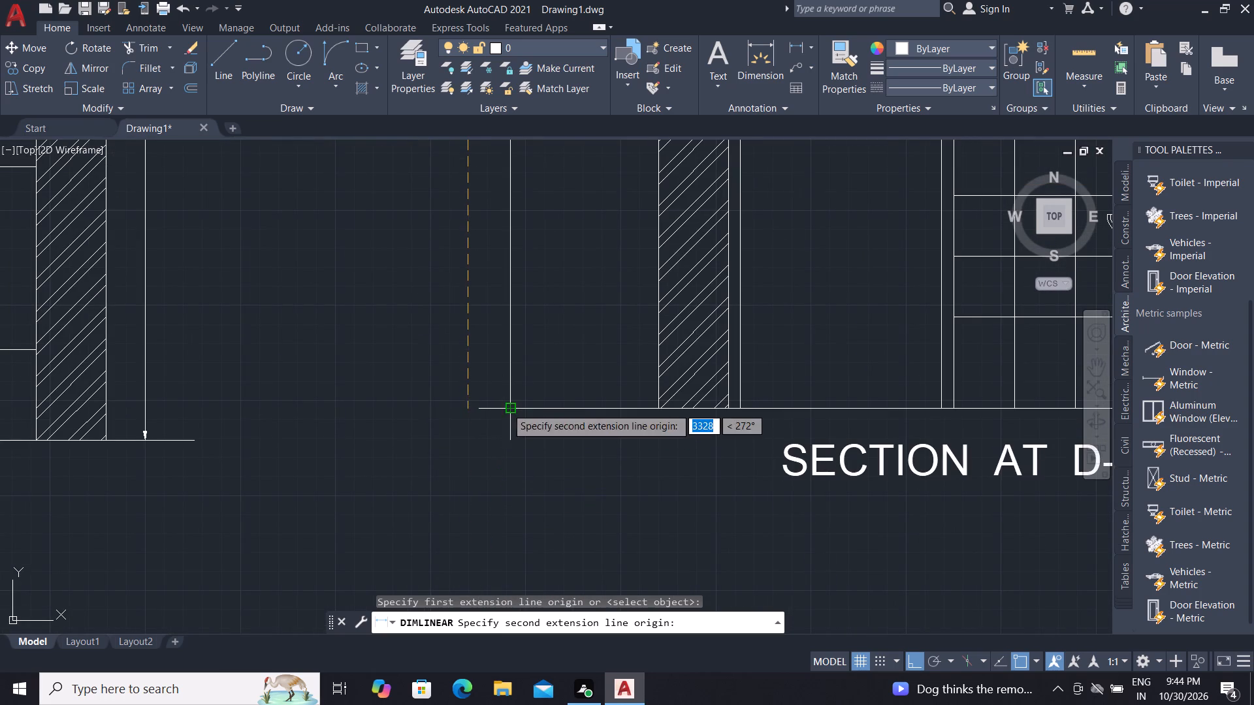
left_click(469, 409)
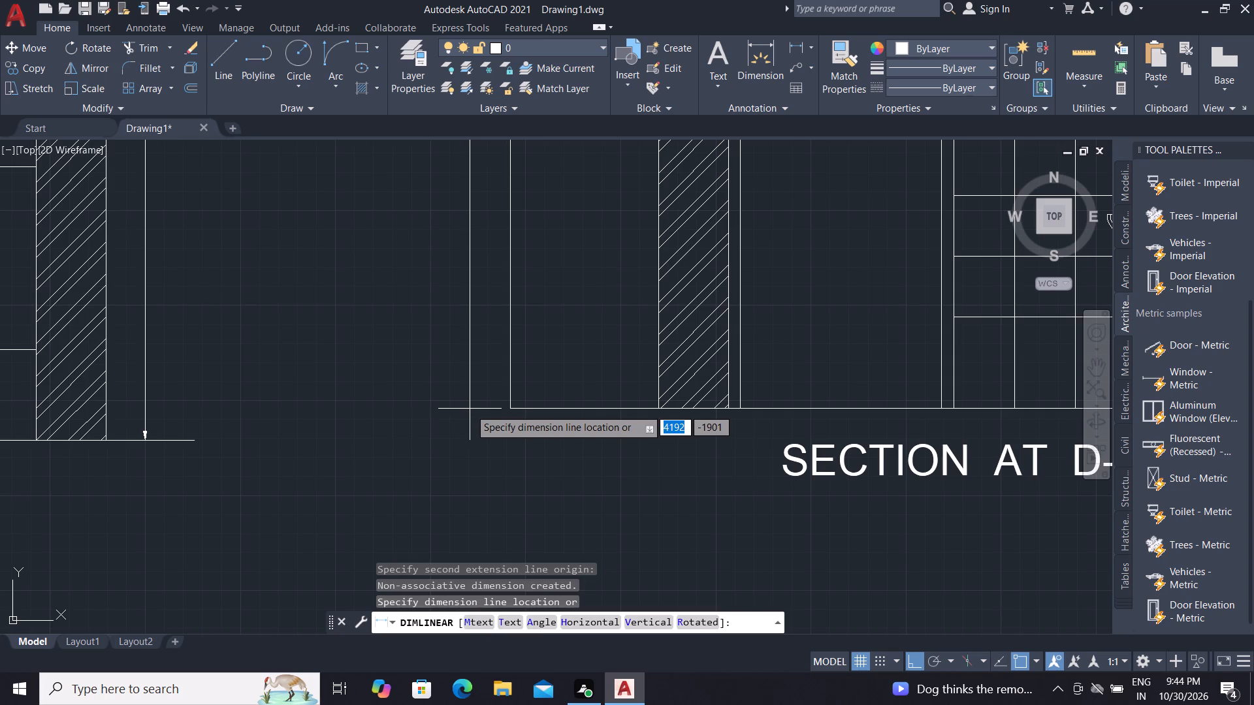
scroll(470, 409, "down", 2)
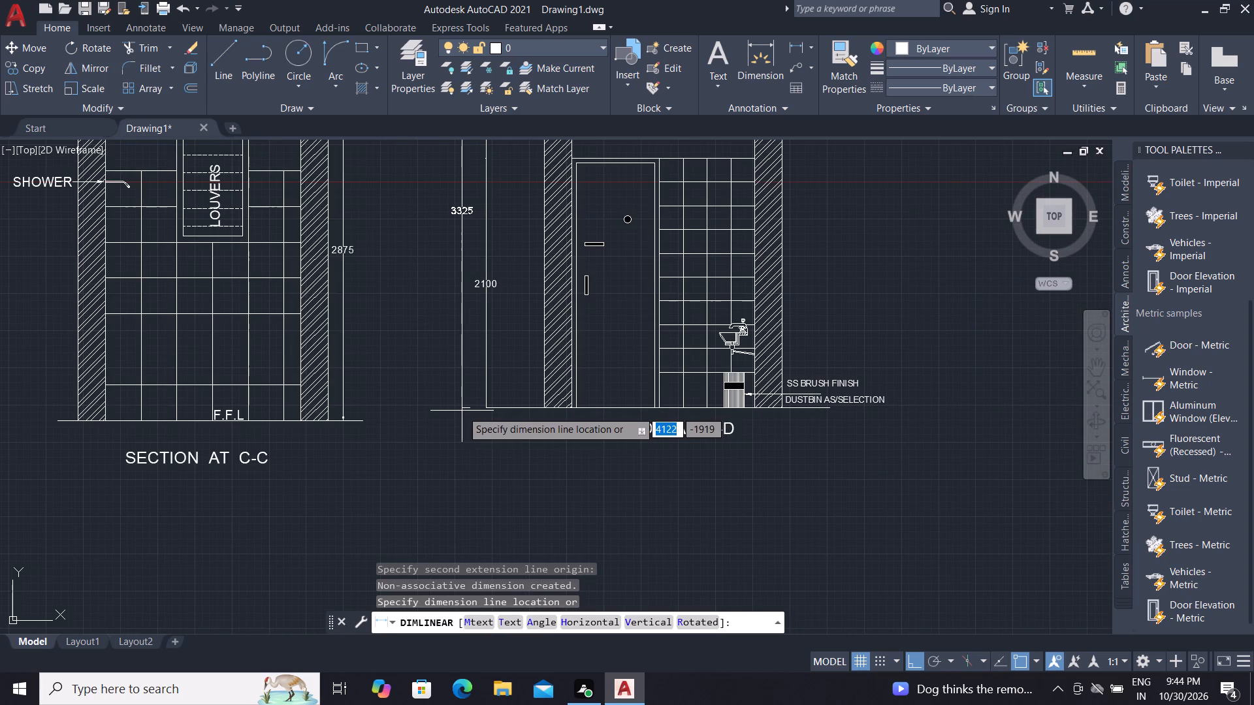
left_click(462, 411)
Match section D-D's overall, floor-to-tile-top and tile-top-to-slab height dimensions to the properties of section C-C's 2100 dimension.
scroll(511, 399, "down", 1)
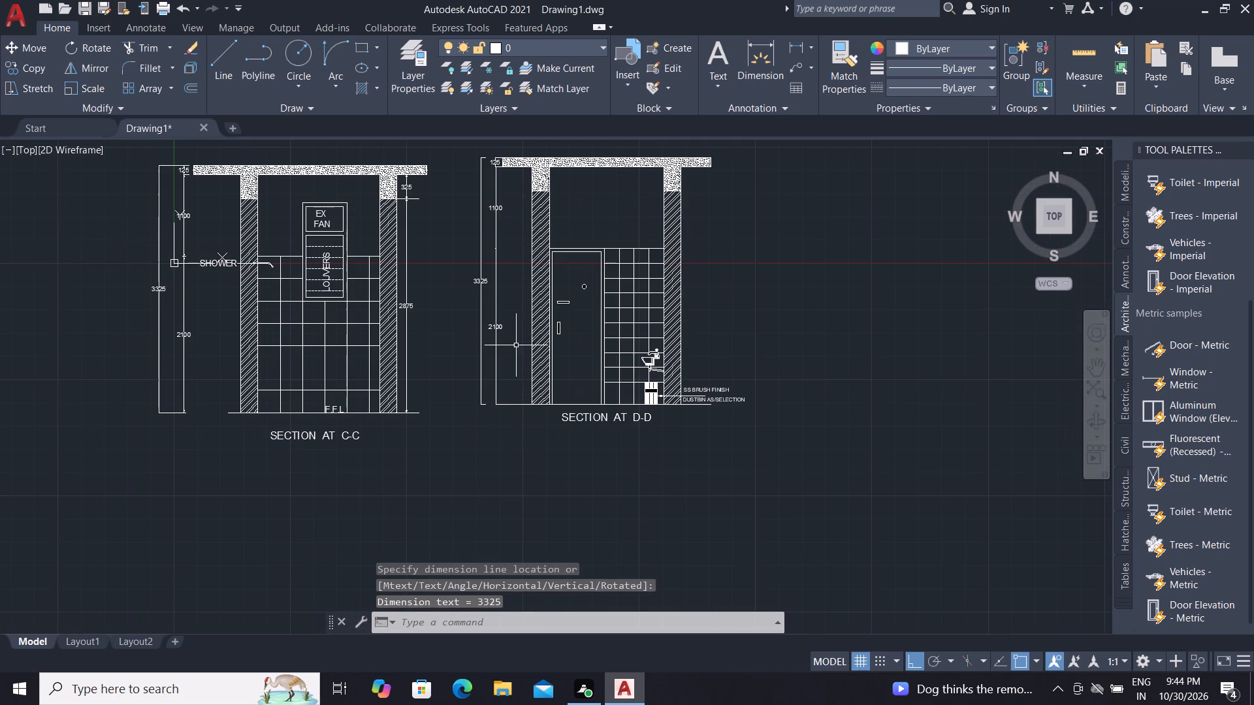
left_click(829, 76)
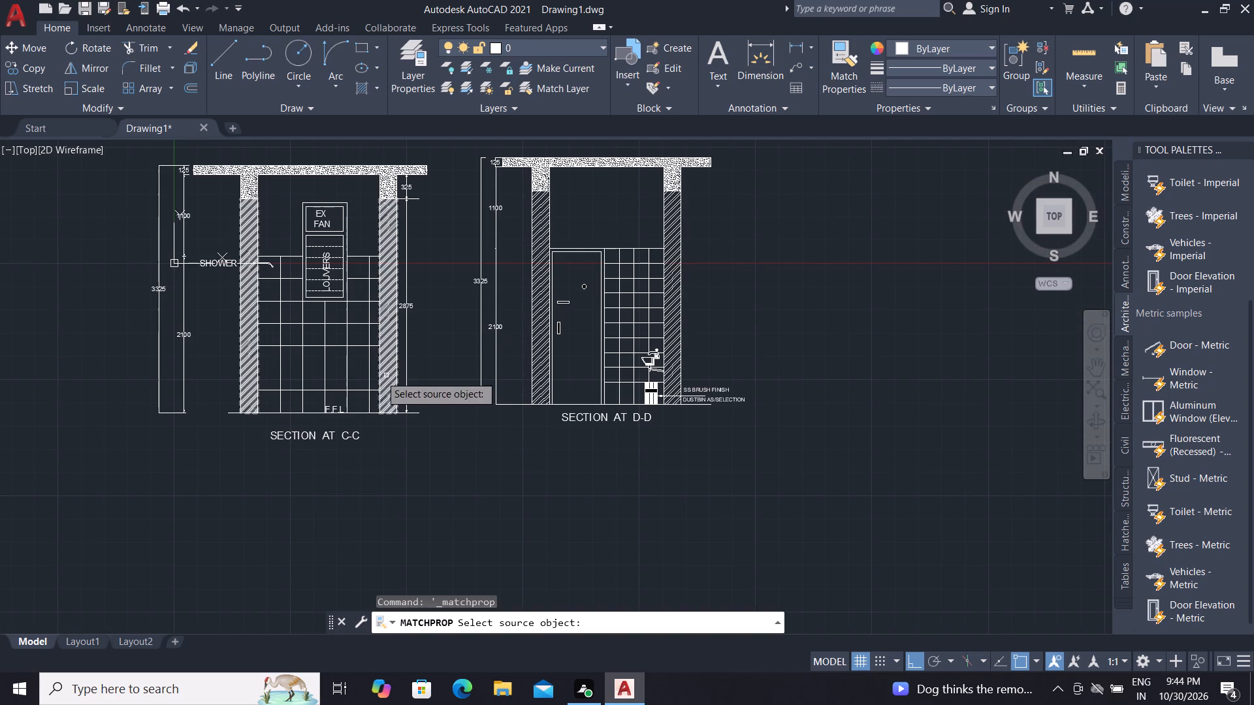
left_click(182, 388)
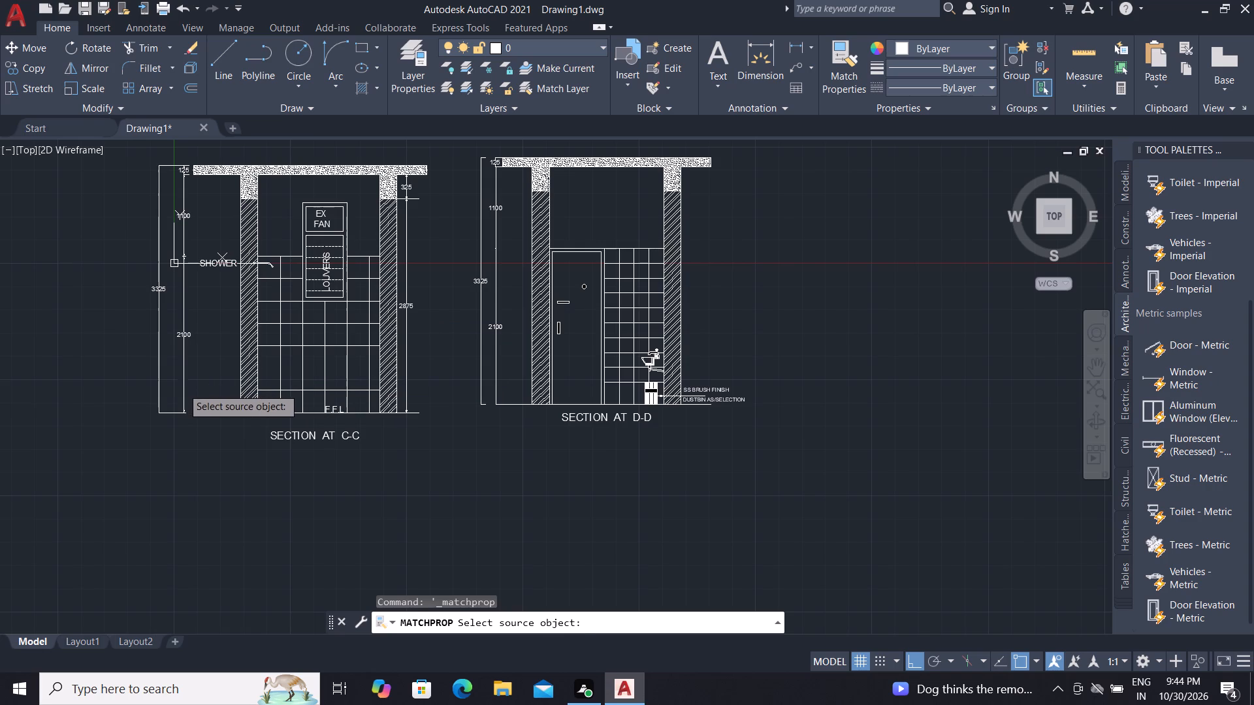
left_click(495, 310)
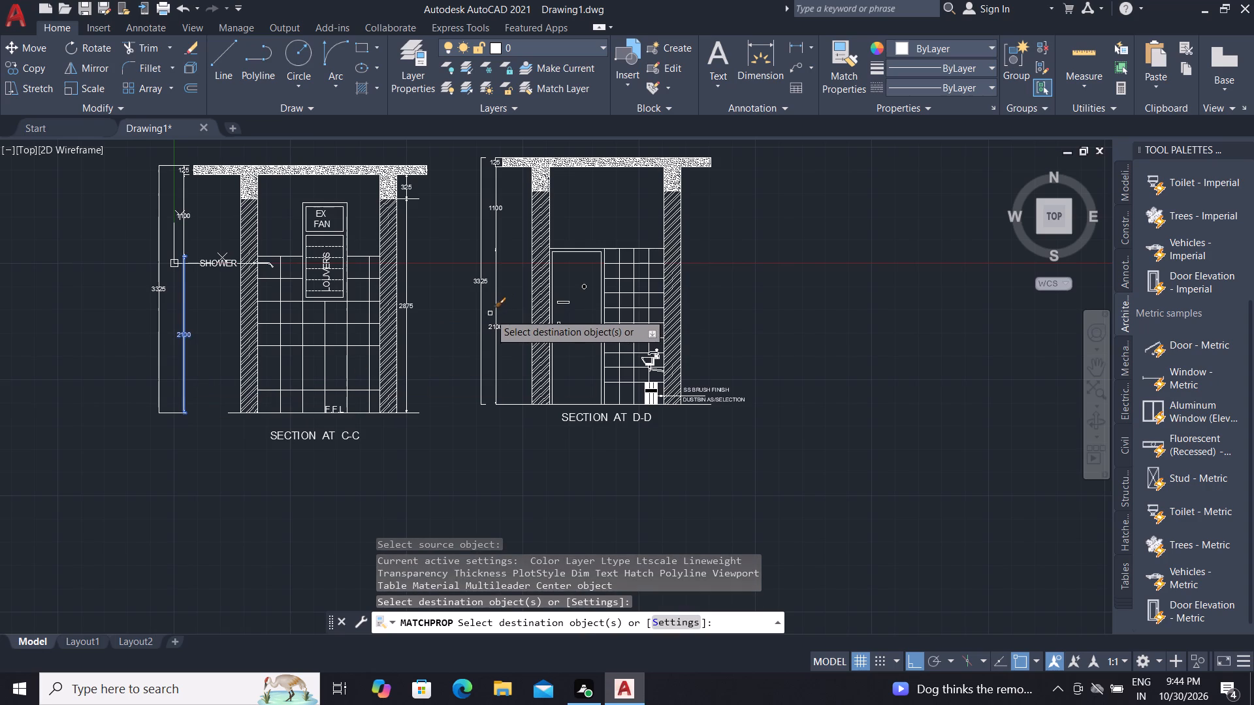
left_click(483, 314)
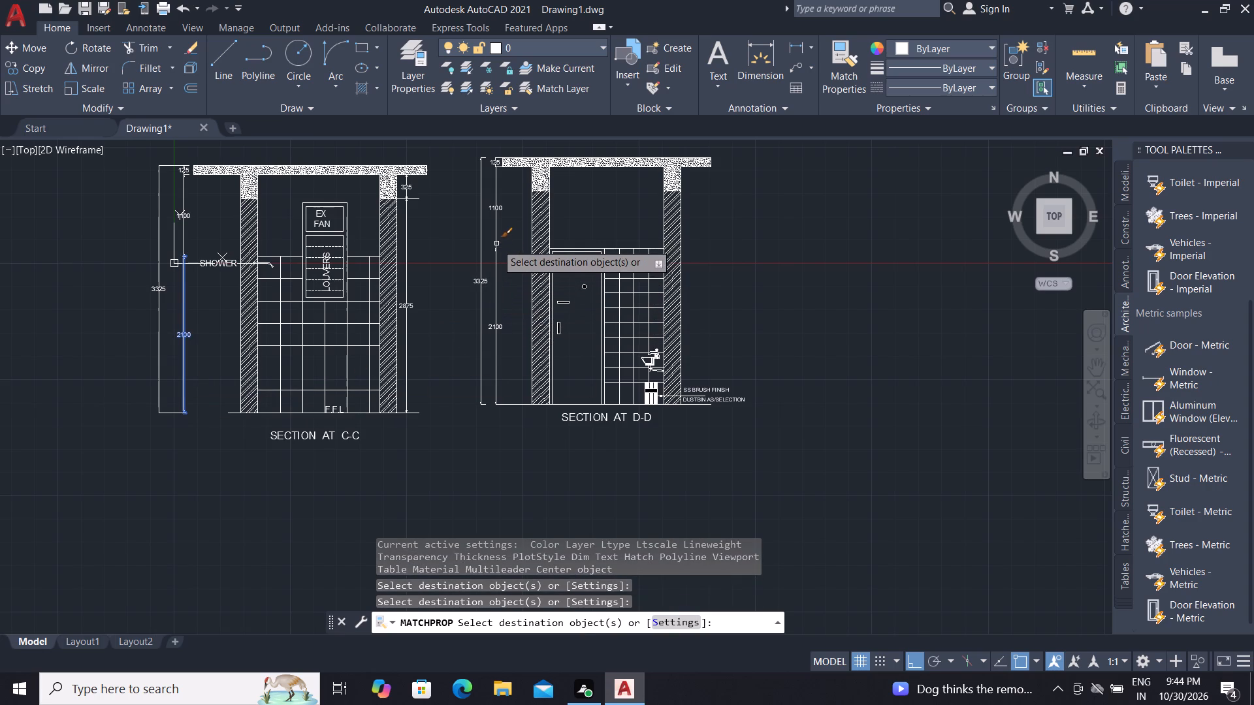
left_click(496, 243)
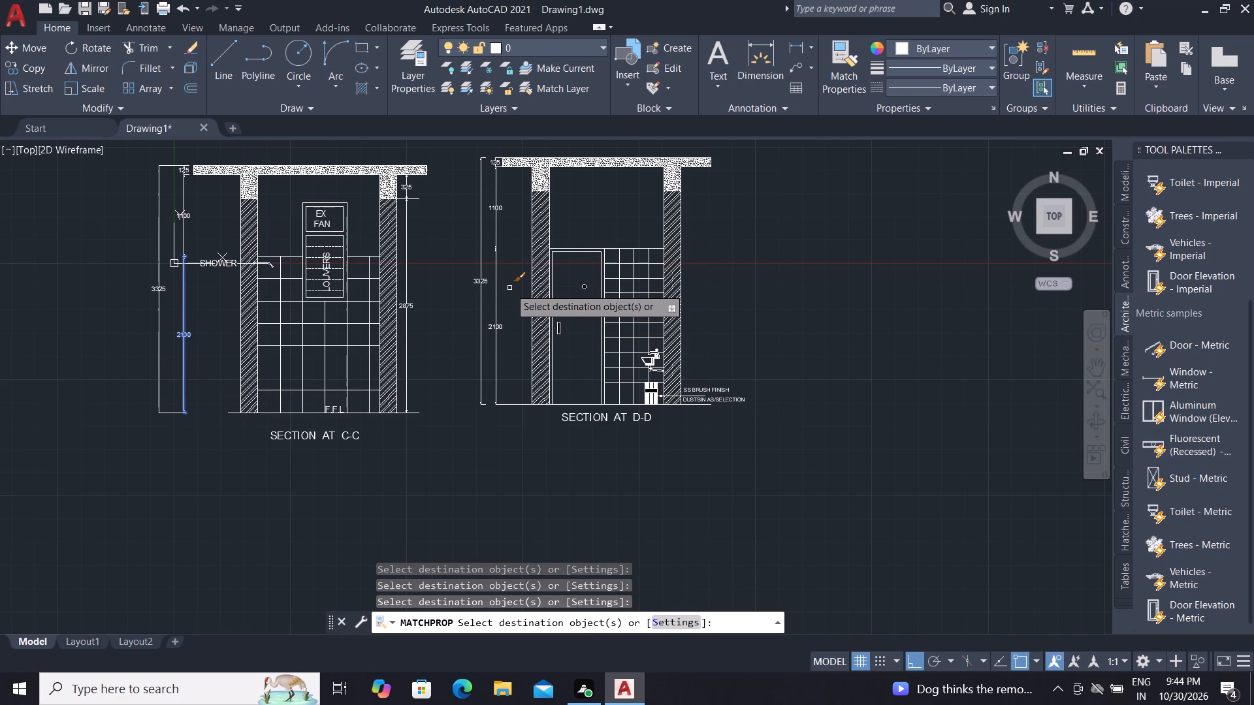
key("Escape")
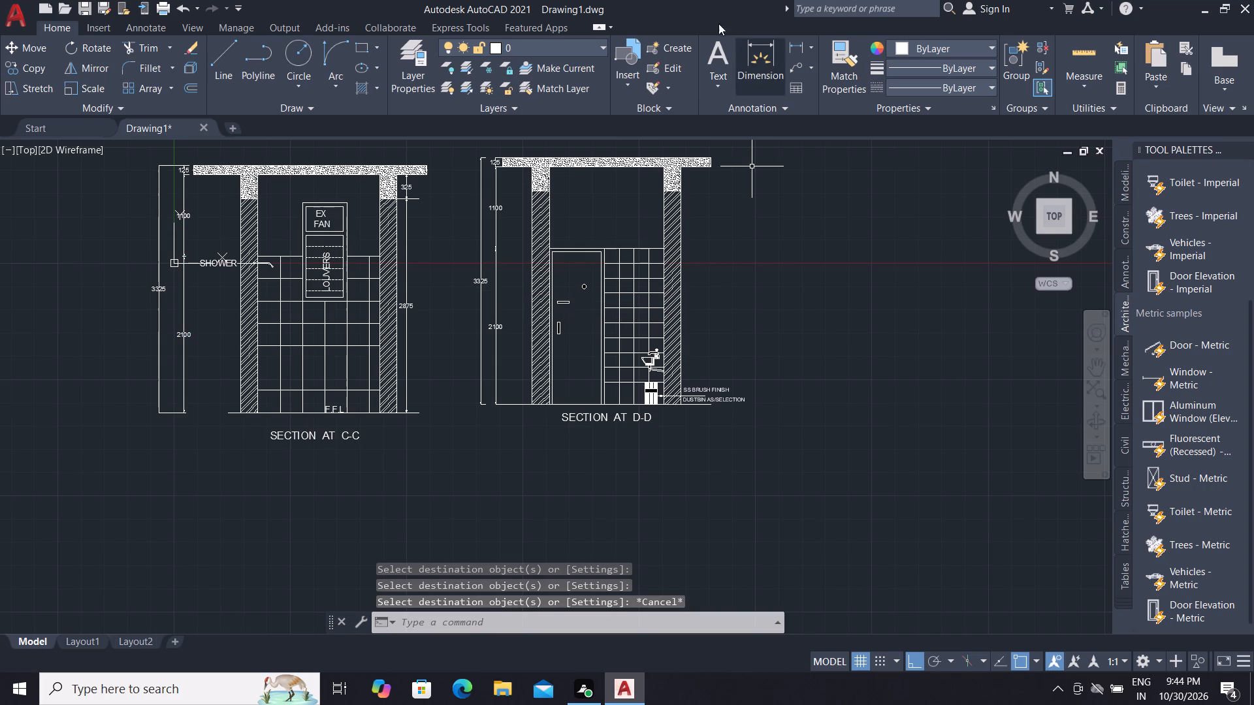
Match section D-D's slab thickness dimension to the properties of the 1100 height dimension below it.
scroll(486, 152, "up", 3)
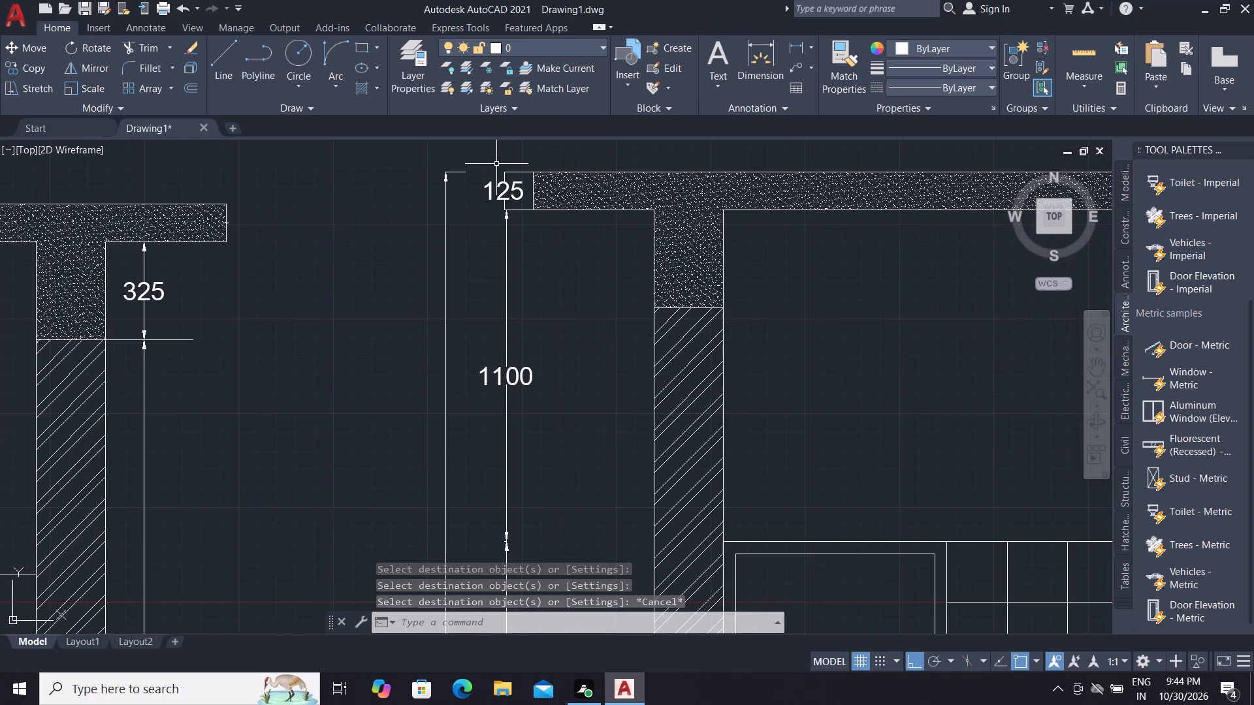
left_click(839, 78)
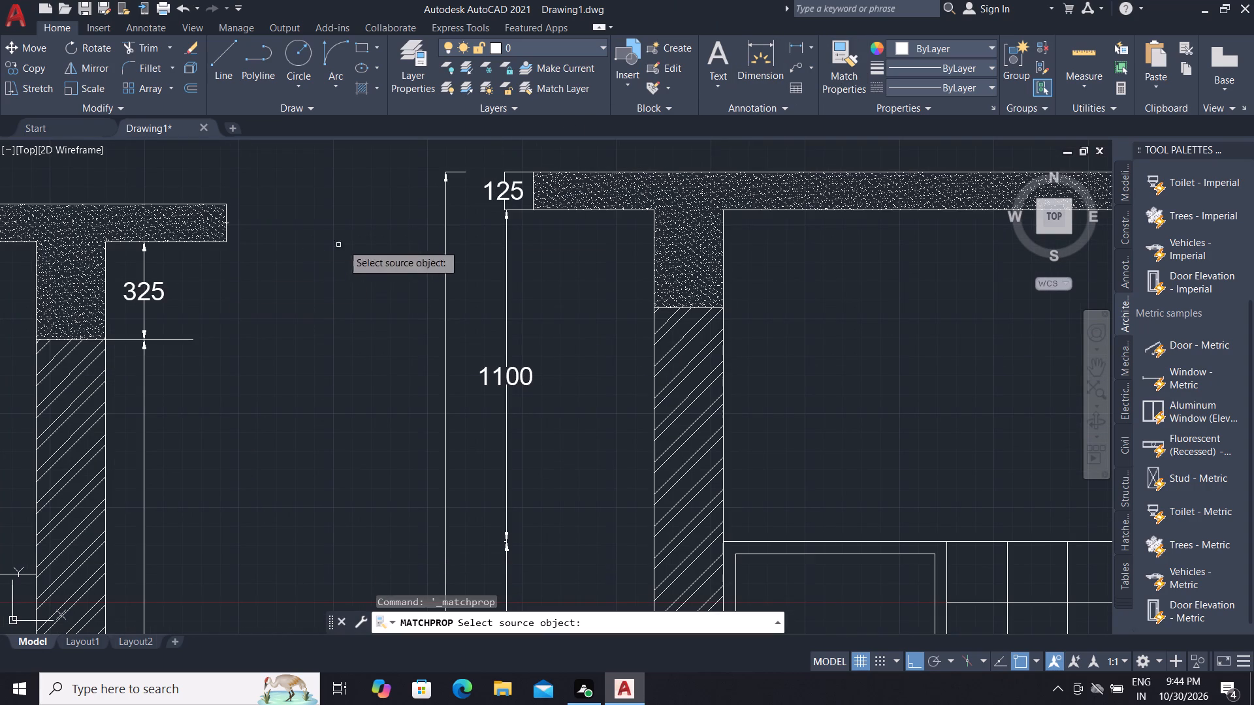
scroll(460, 197, "up", 2)
left_click(570, 247)
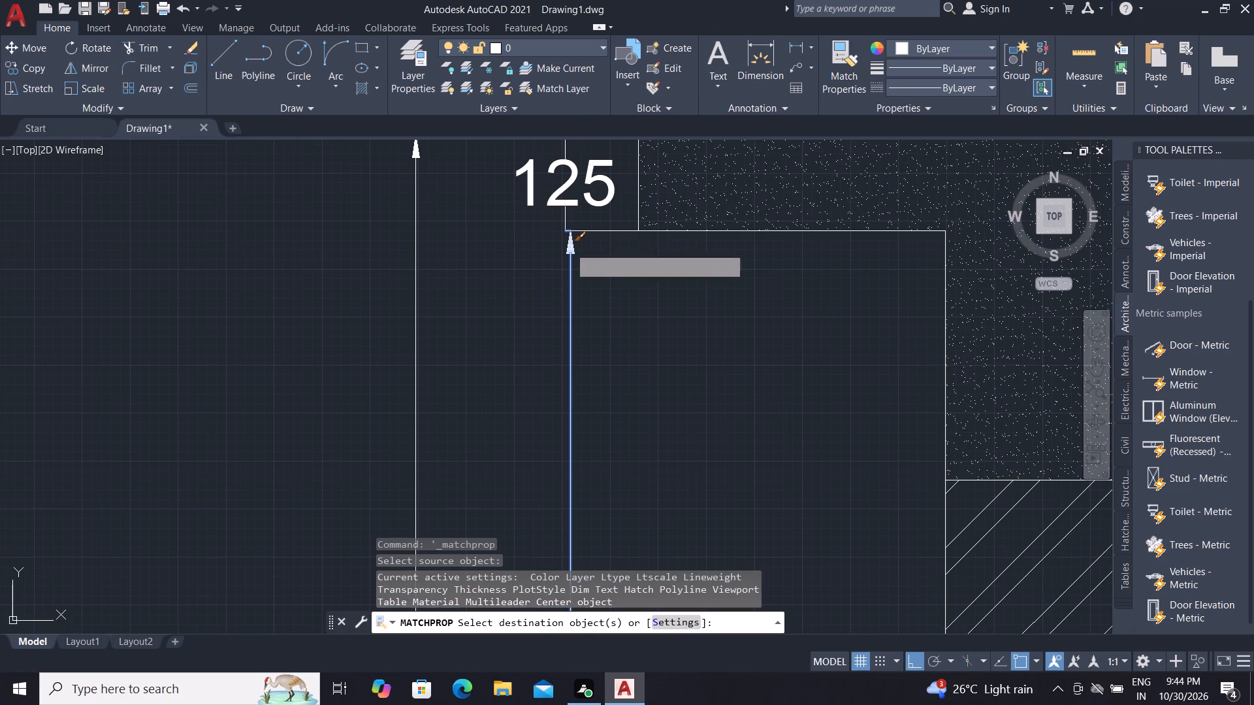
left_click(568, 204)
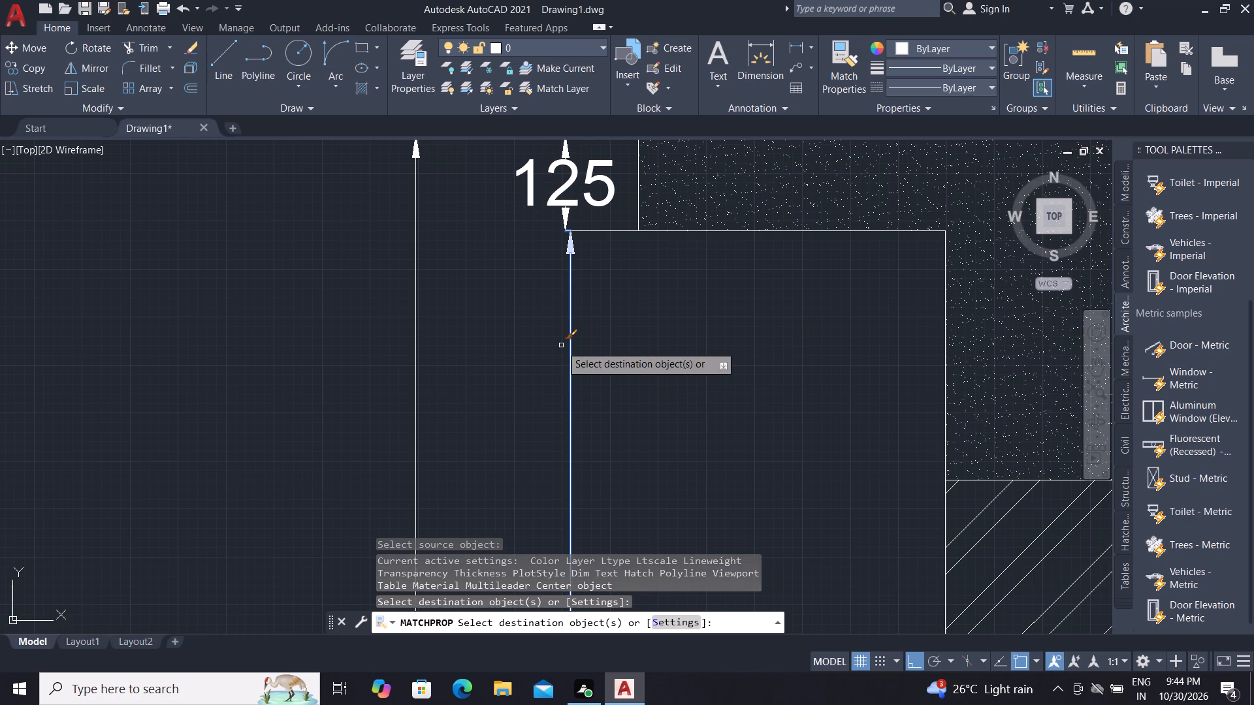
key("Escape")
Copy the SECTION AT D-D title, with Ortho off, to below the untitled section beside the toilet plan.
scroll(641, 436, "down", 5)
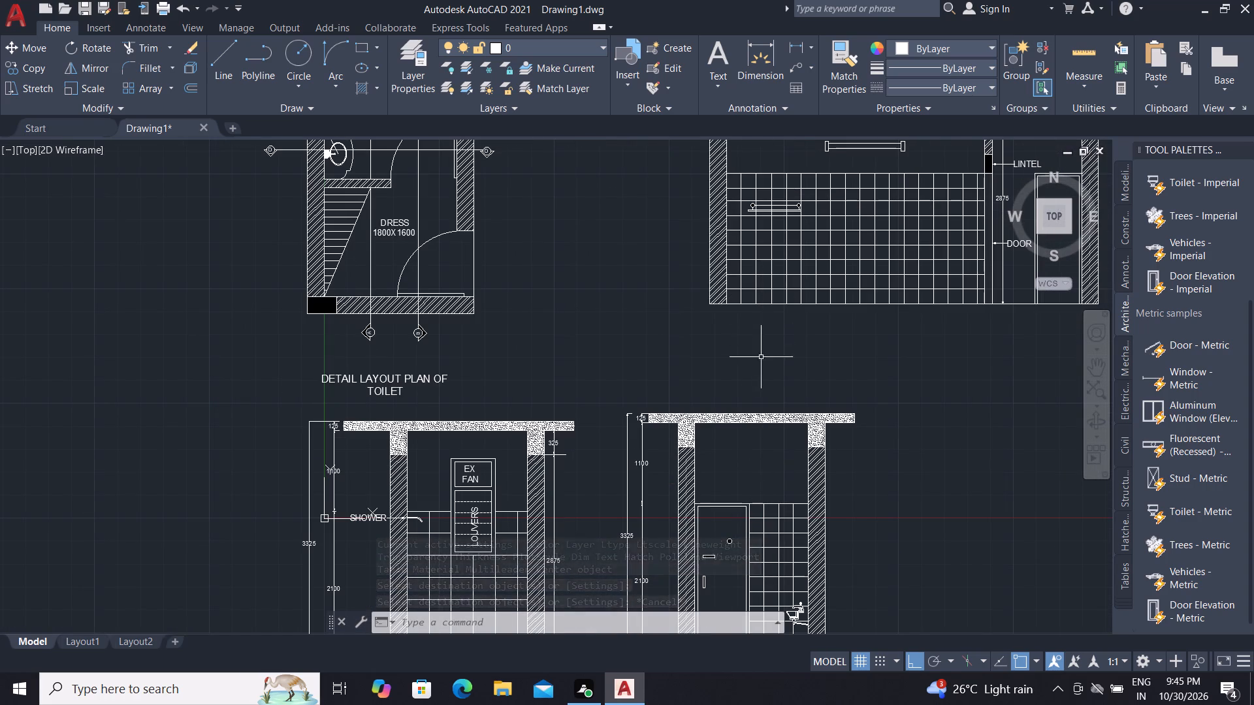
scroll(769, 385, "down", 1)
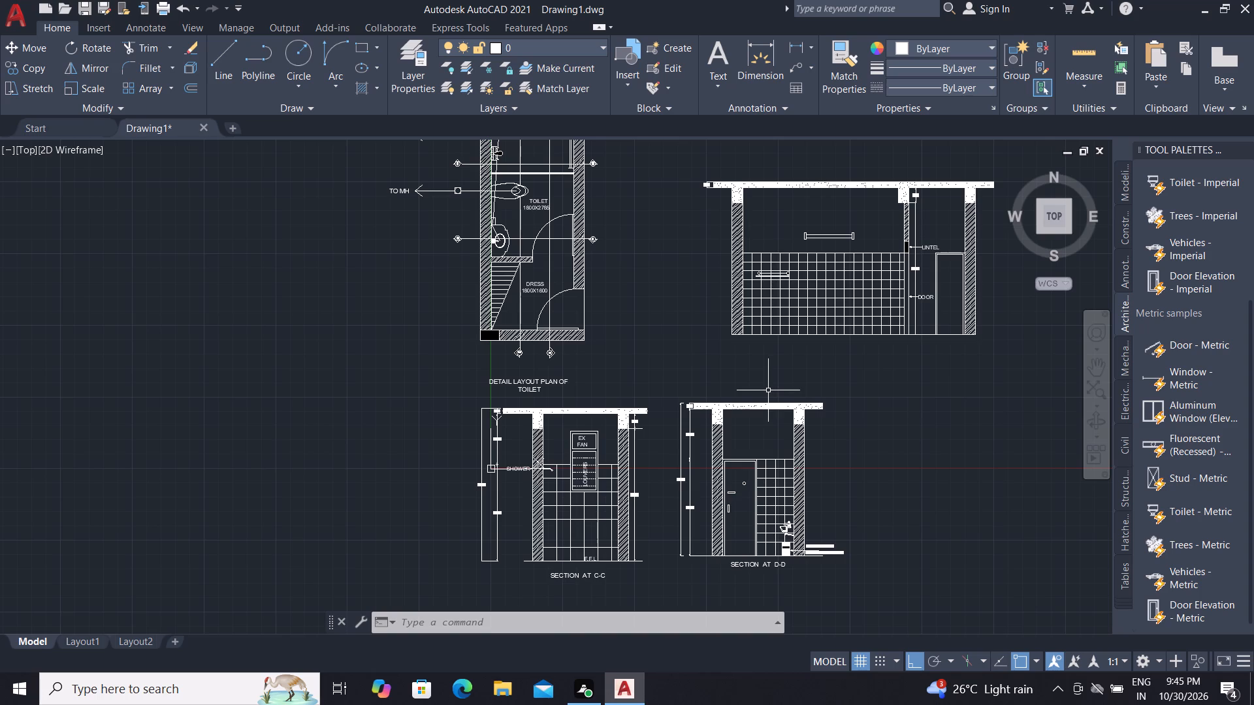
scroll(768, 390, "down", 1)
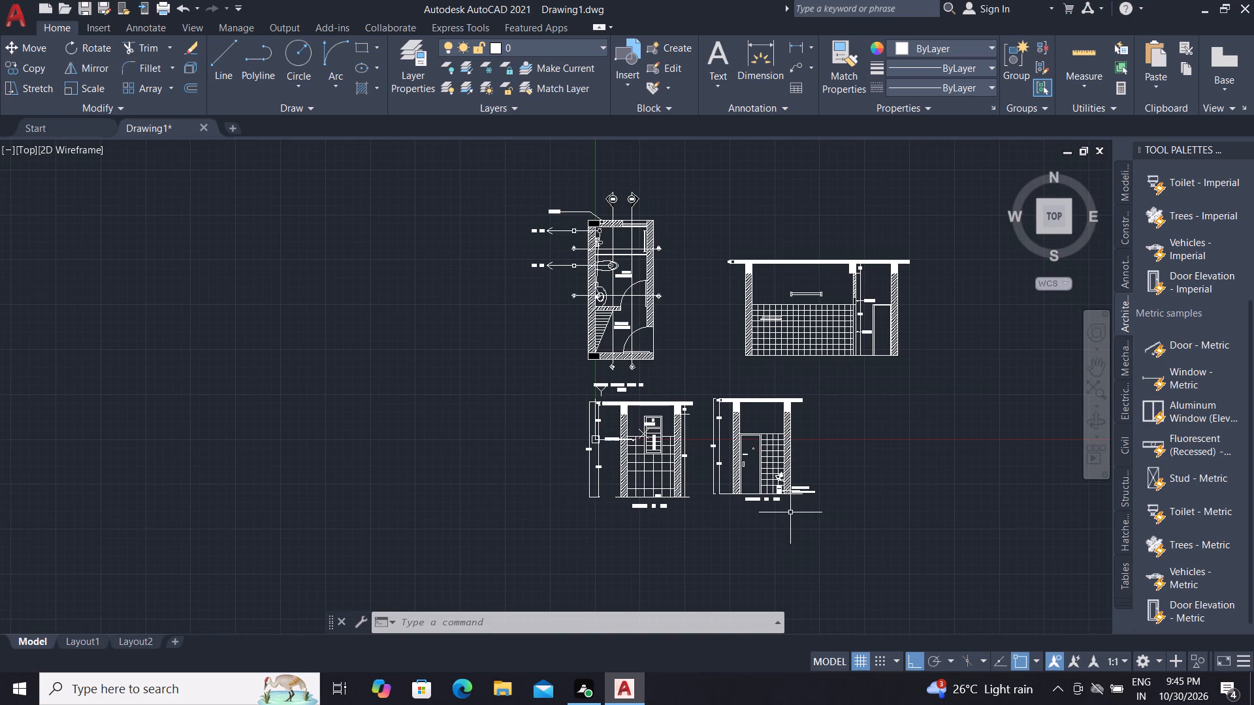
scroll(758, 512, "up", 3)
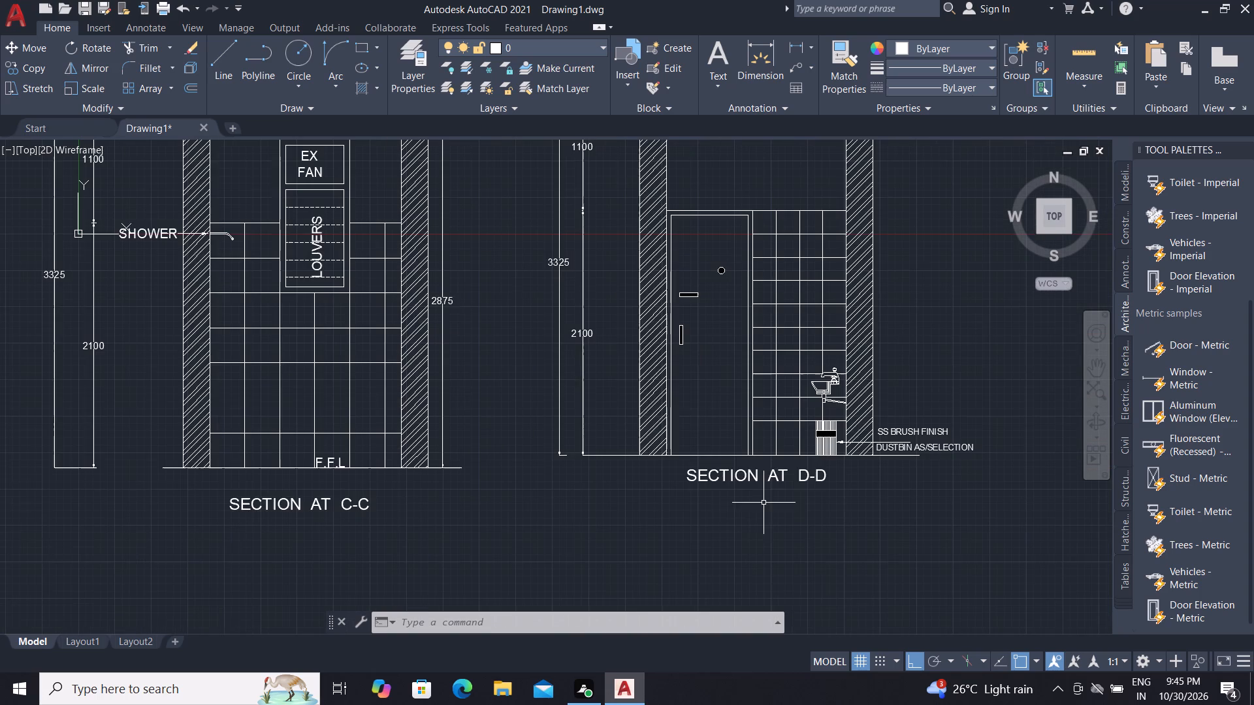
left_click(844, 67)
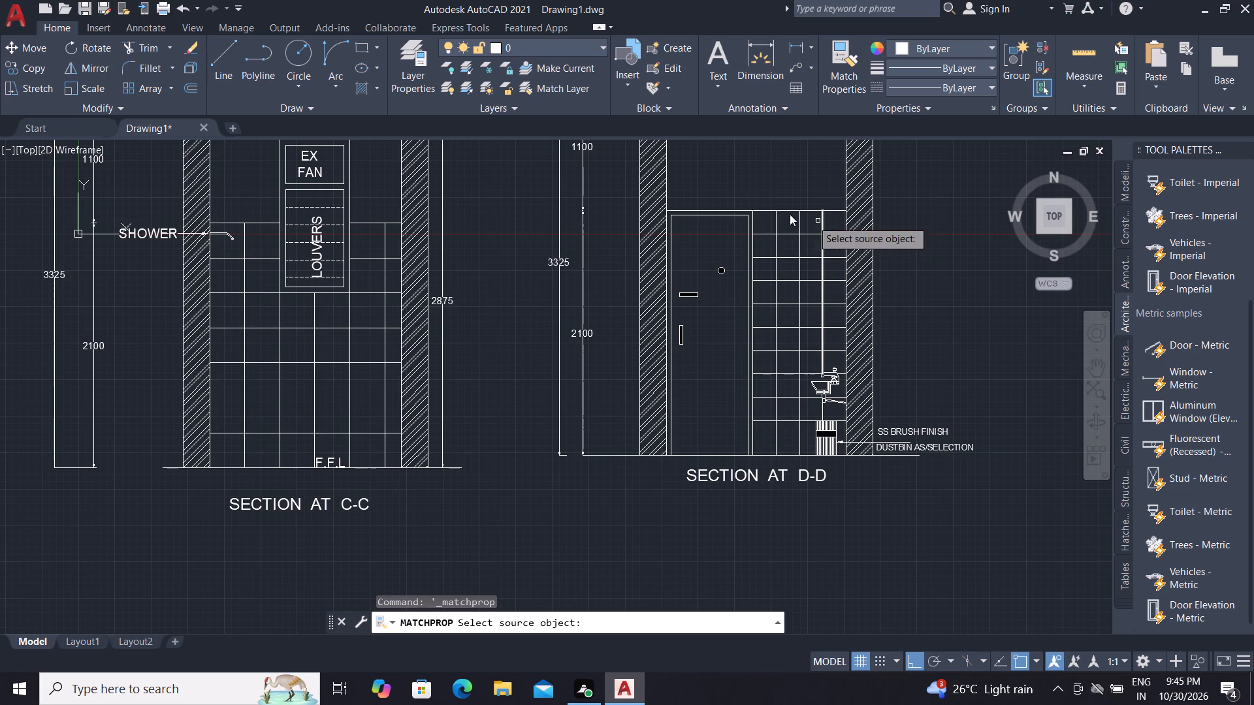
left_click(44, 63)
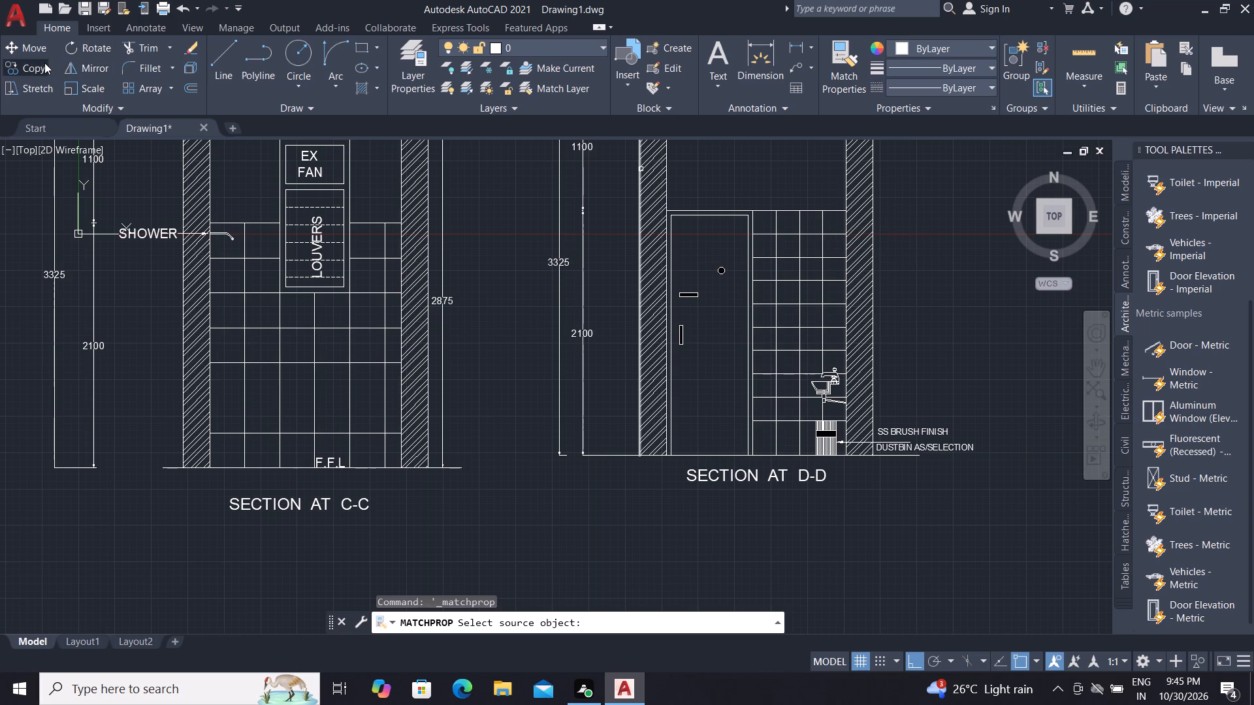
left_click(787, 469)
right_click(787, 469)
left_click(783, 470)
scroll(797, 461, "down", 1)
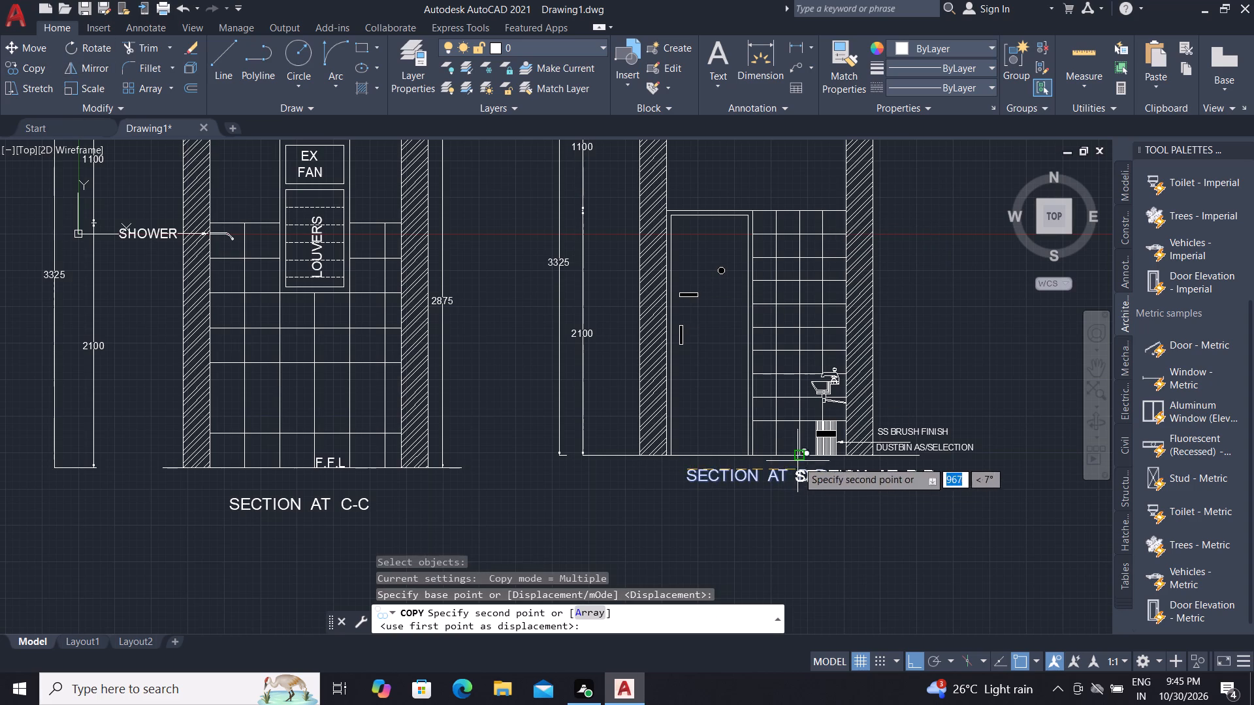
scroll(799, 461, "down", 2)
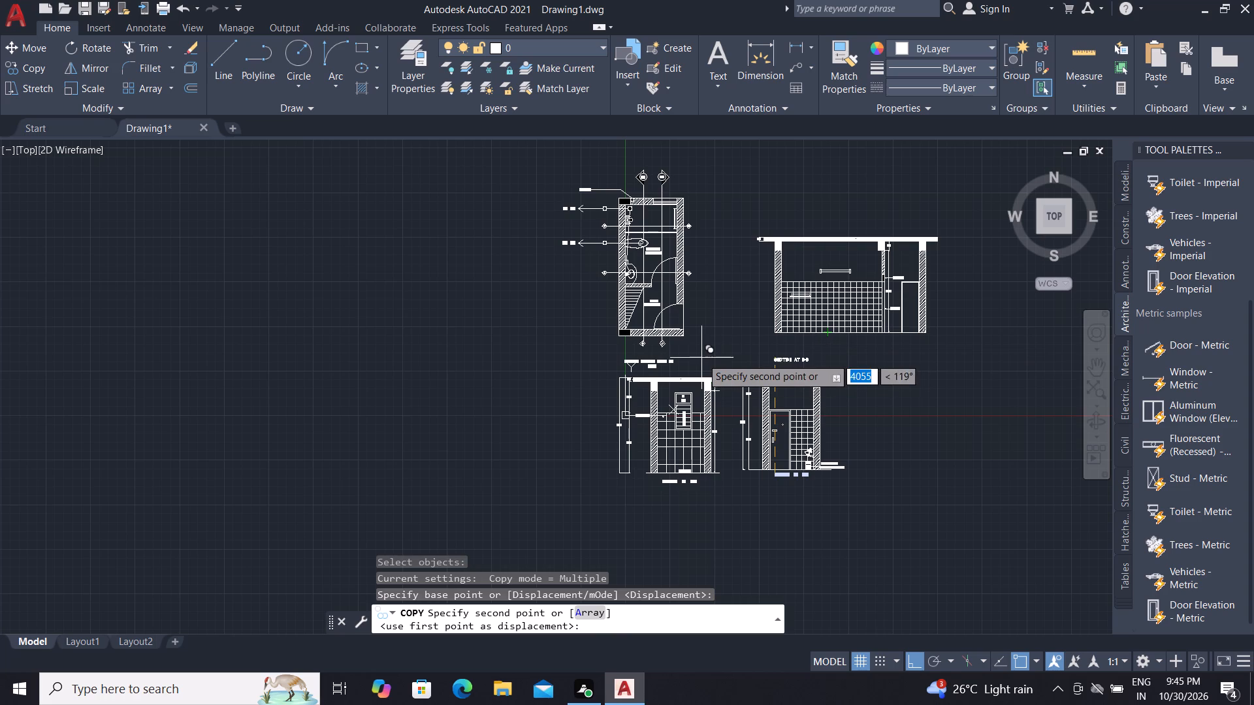
key("F8")
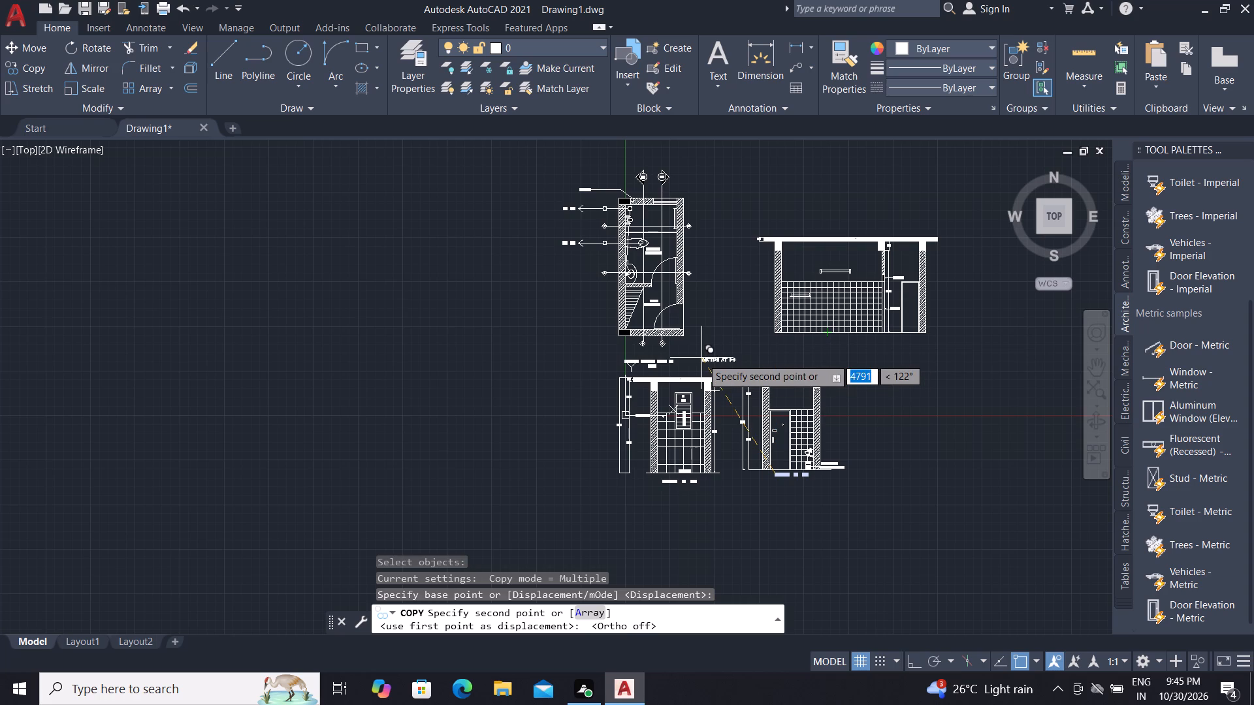
scroll(812, 349, "up", 4)
scroll(762, 336, "down", 3)
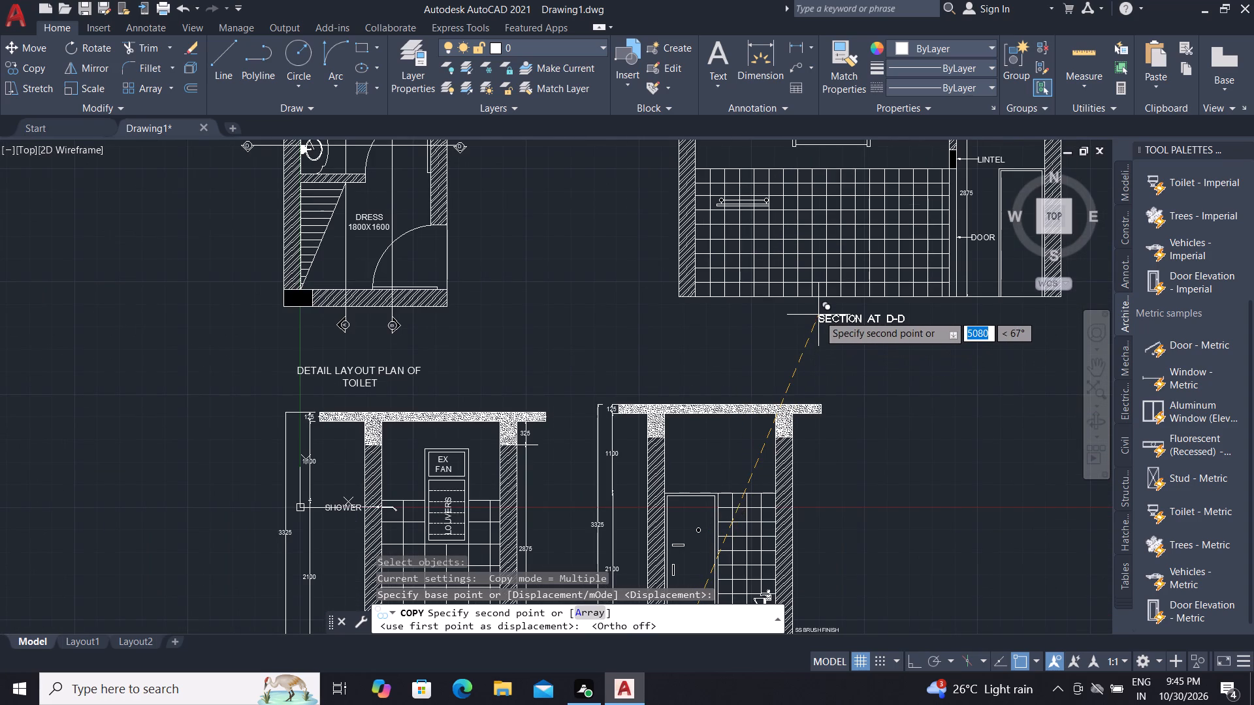
left_click(816, 311)
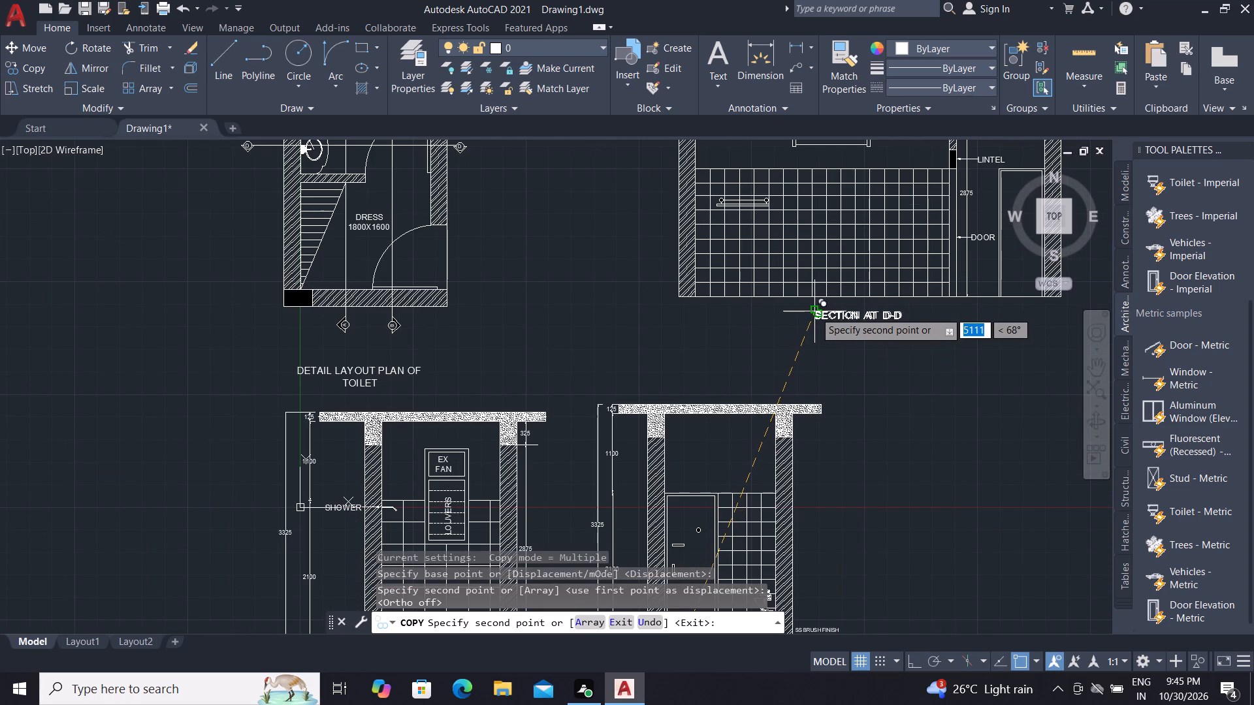
key("grave")
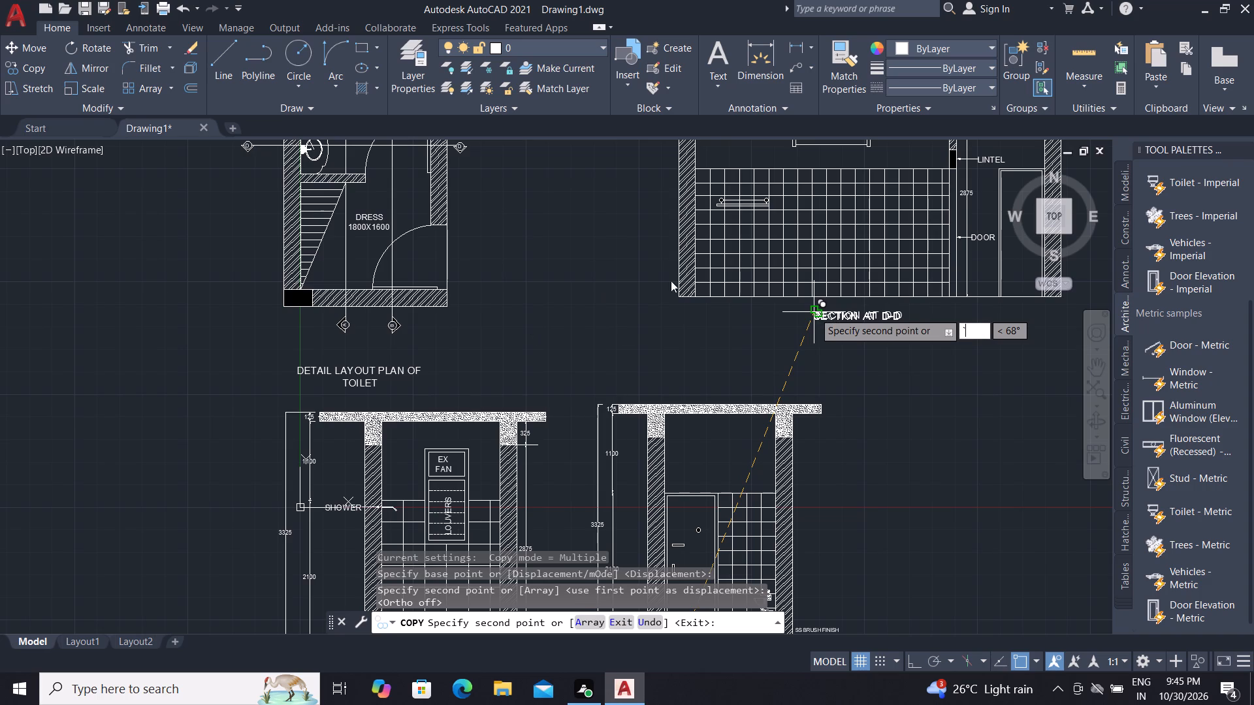
key("Escape")
Change the copied title below the section beside the toilet plan to read SECTION AT B-B.
scroll(852, 319, "up", 2)
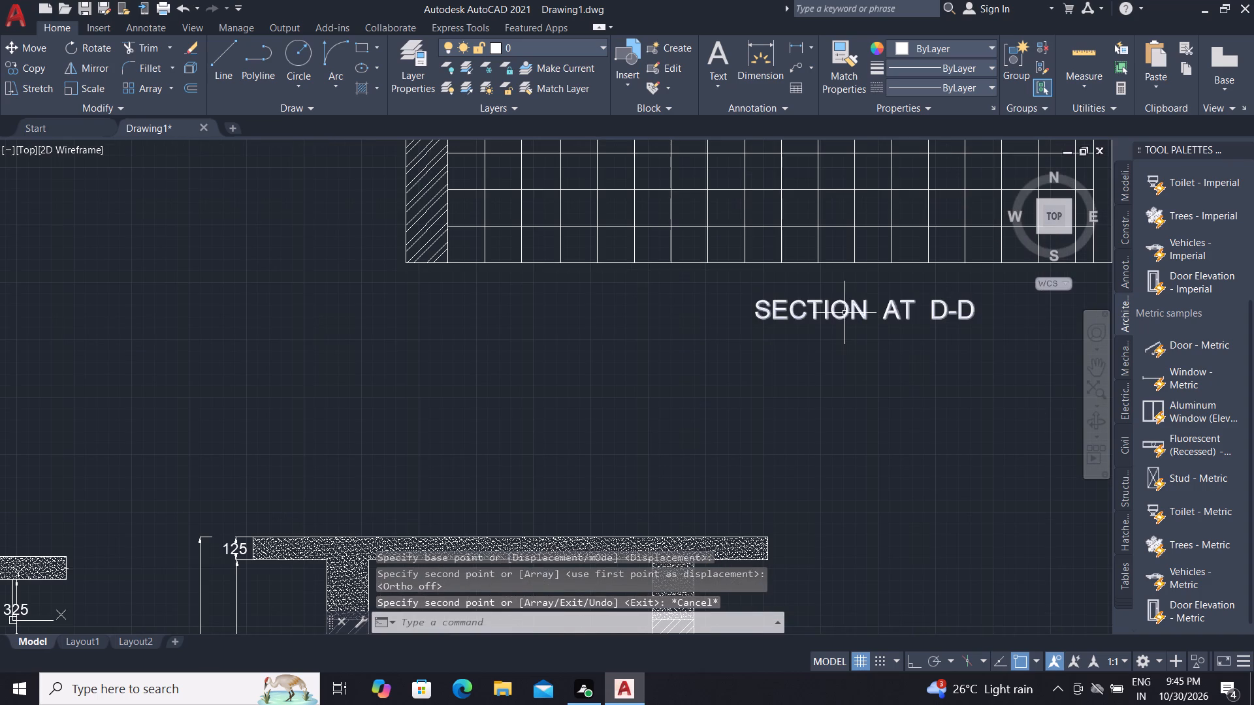
triple_click(844, 313)
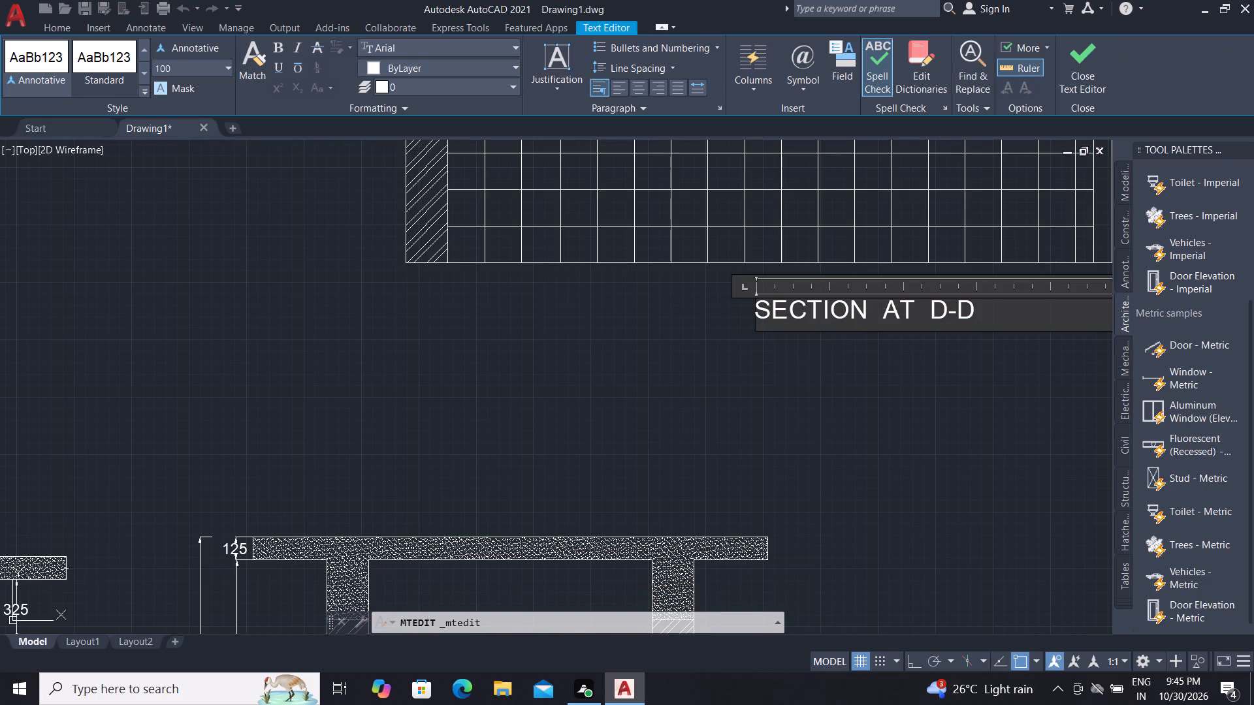
scroll(997, 311, "up", 3)
left_click(921, 303)
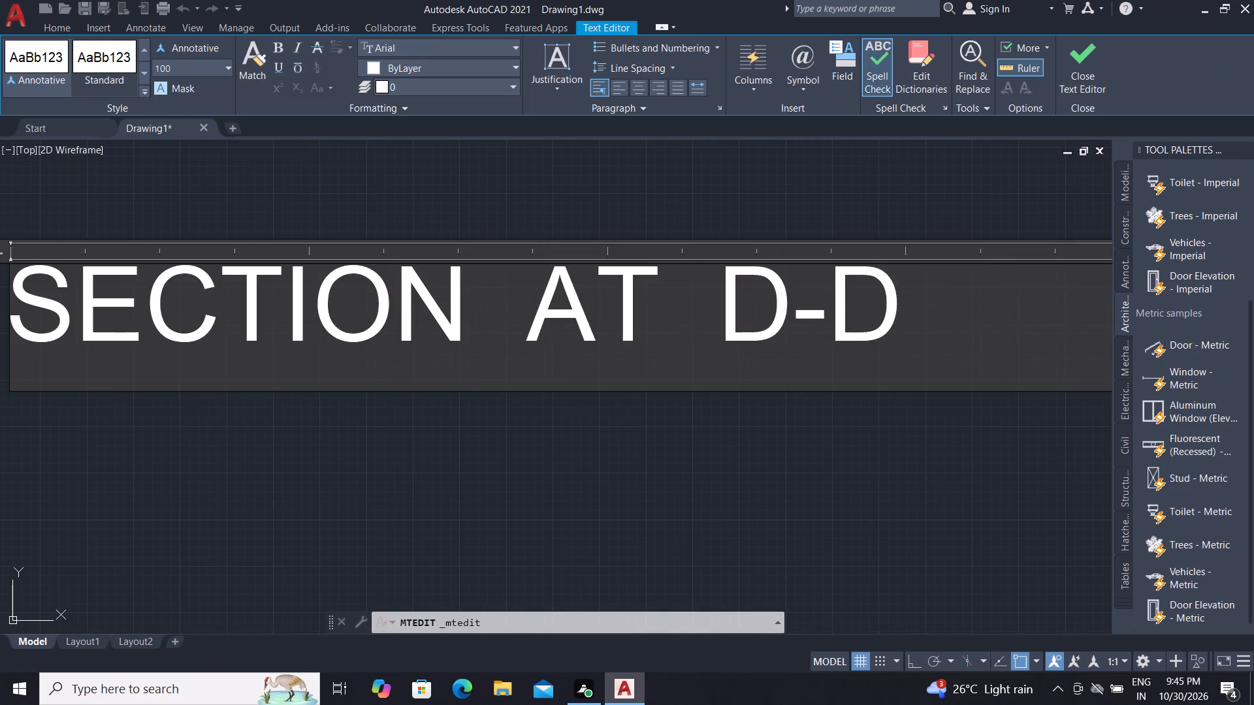
key("BackSpace")
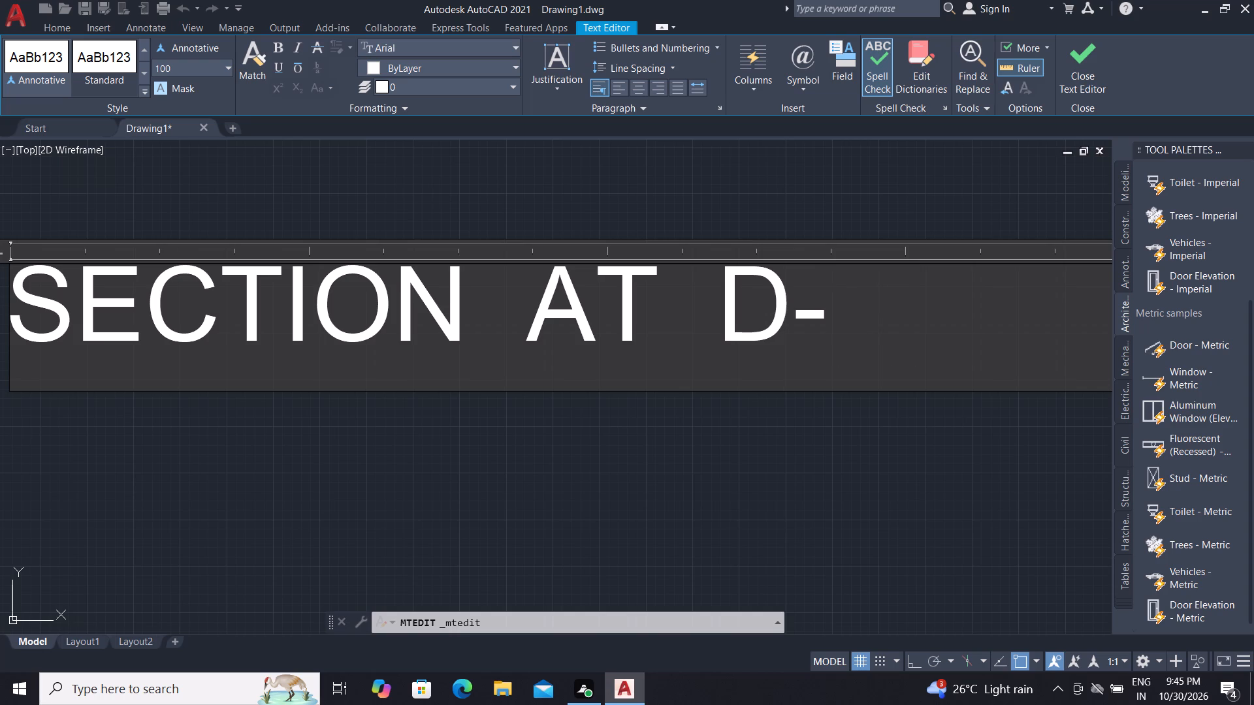
key("b")
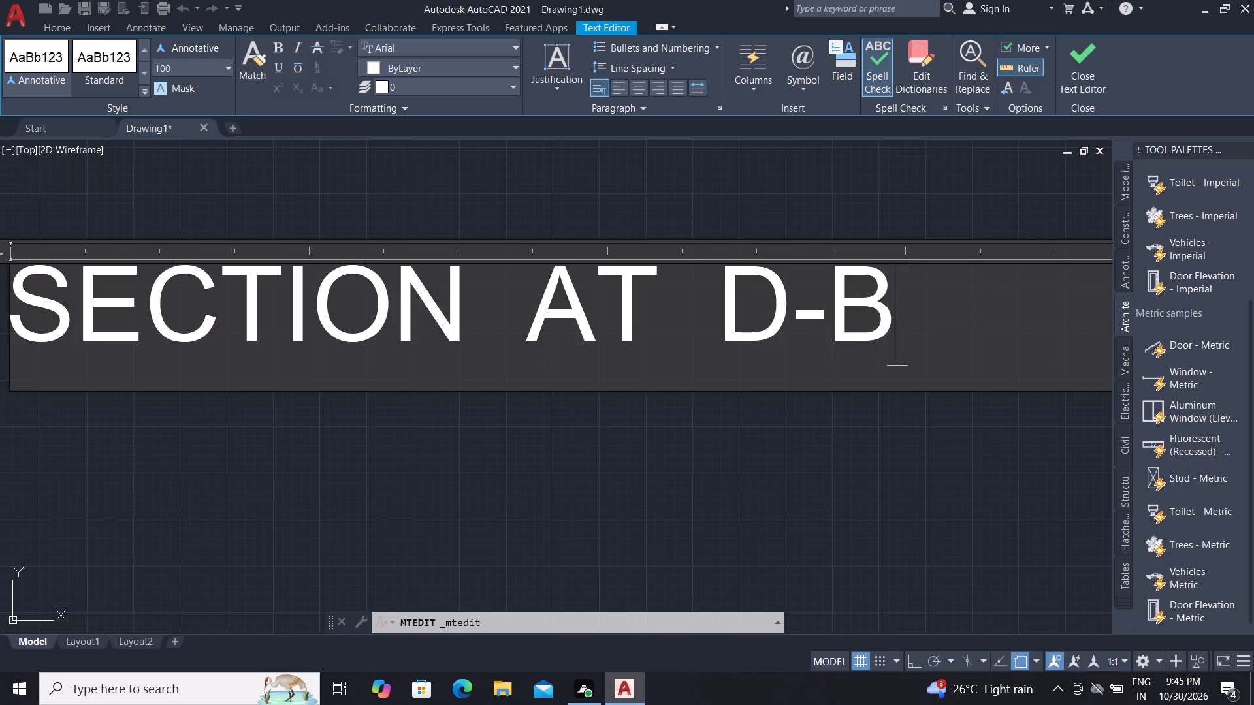
left_click(790, 298)
key("BackSpace")
key("b")
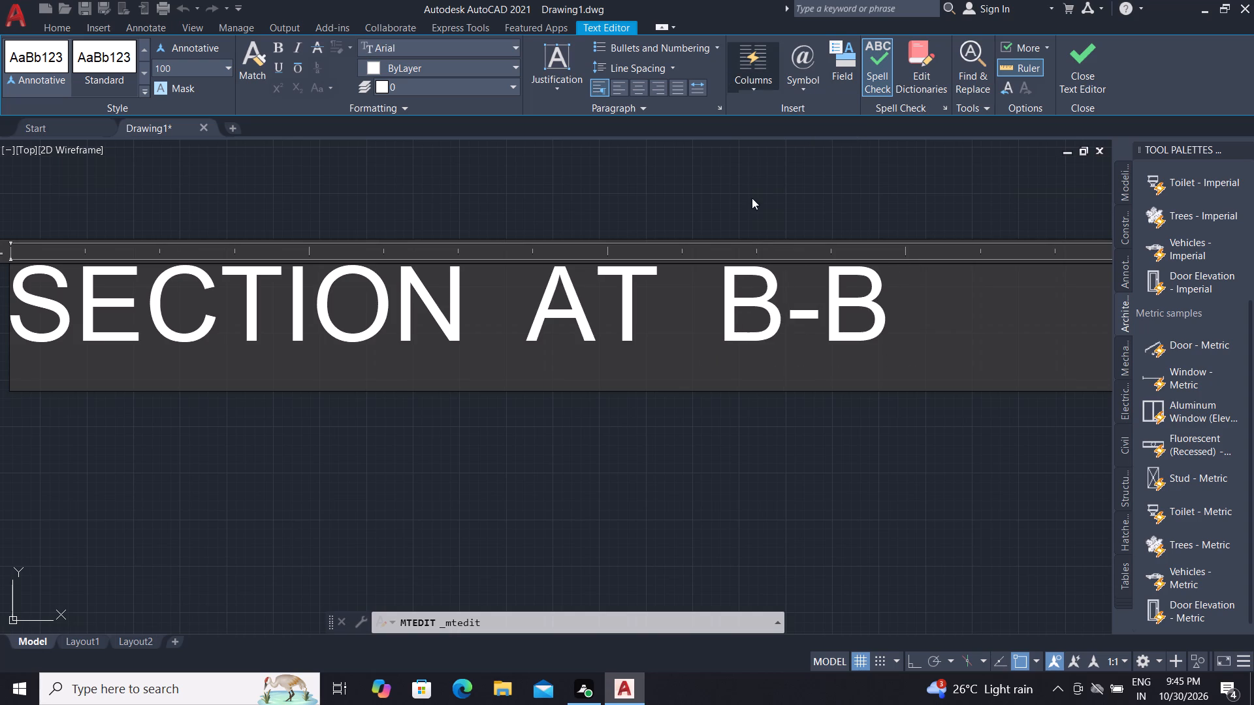
left_click(753, 198)
scroll(728, 348, "down", 2)
scroll(718, 399, "down", 2)
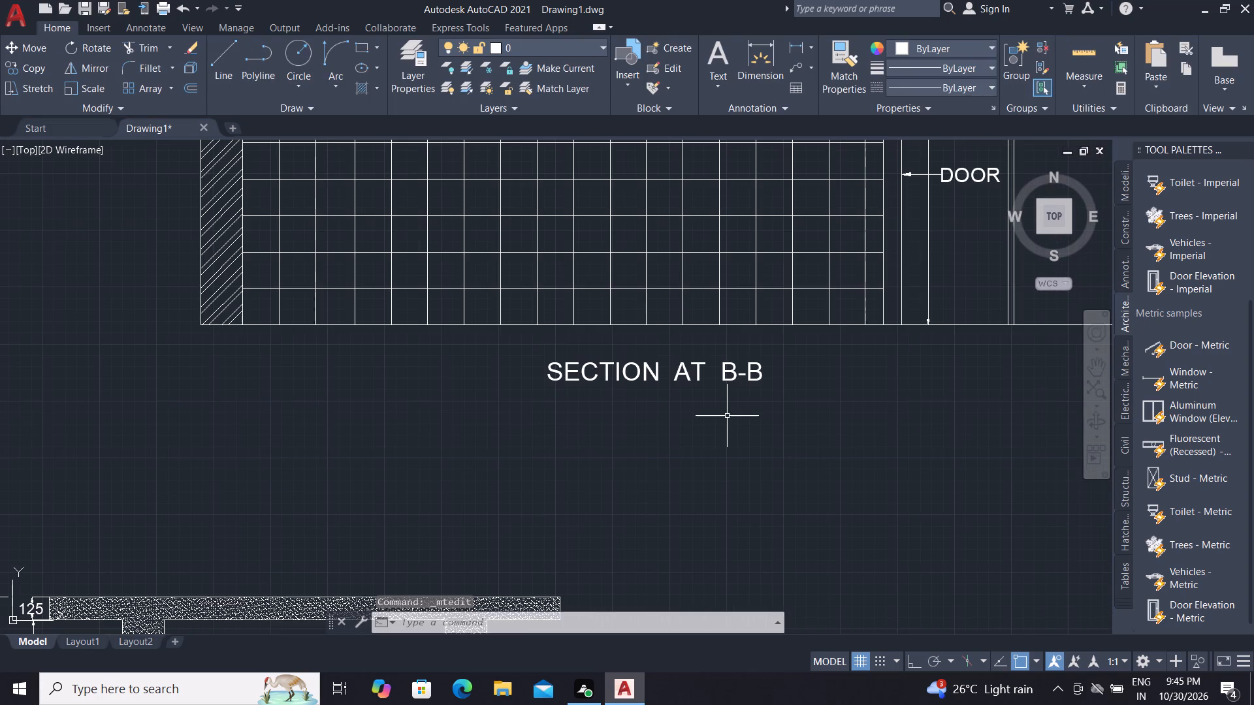
key("Escape")
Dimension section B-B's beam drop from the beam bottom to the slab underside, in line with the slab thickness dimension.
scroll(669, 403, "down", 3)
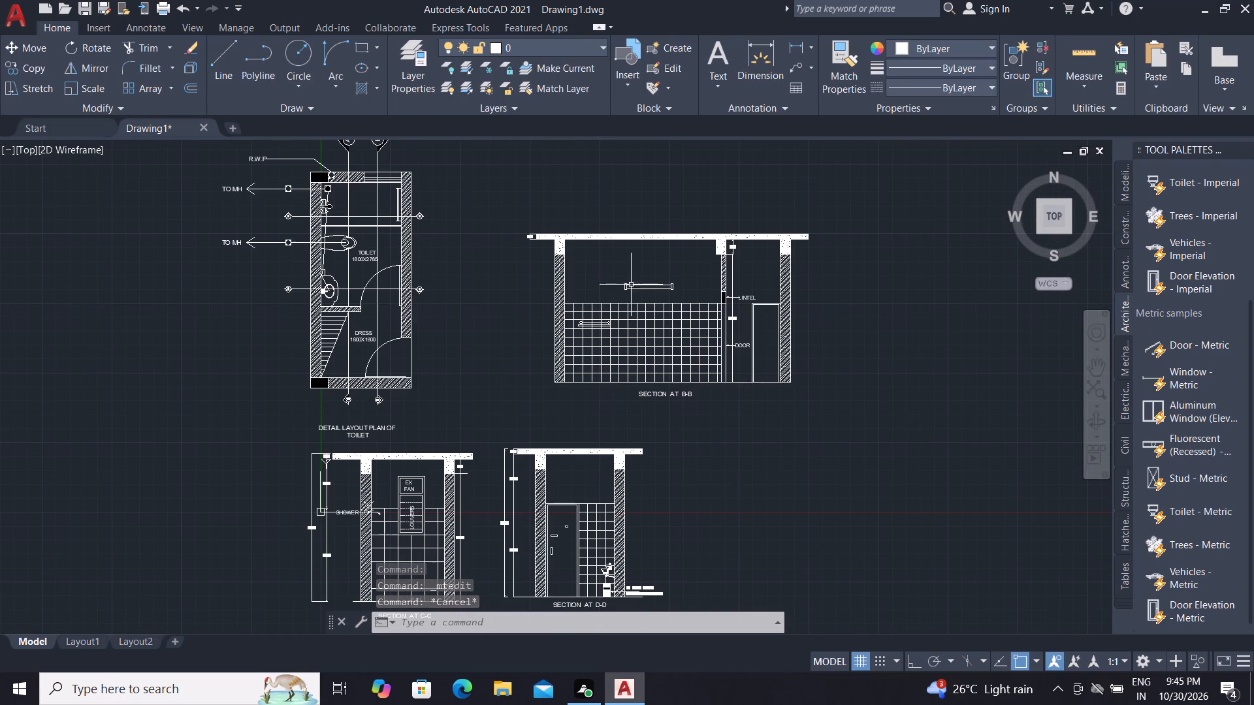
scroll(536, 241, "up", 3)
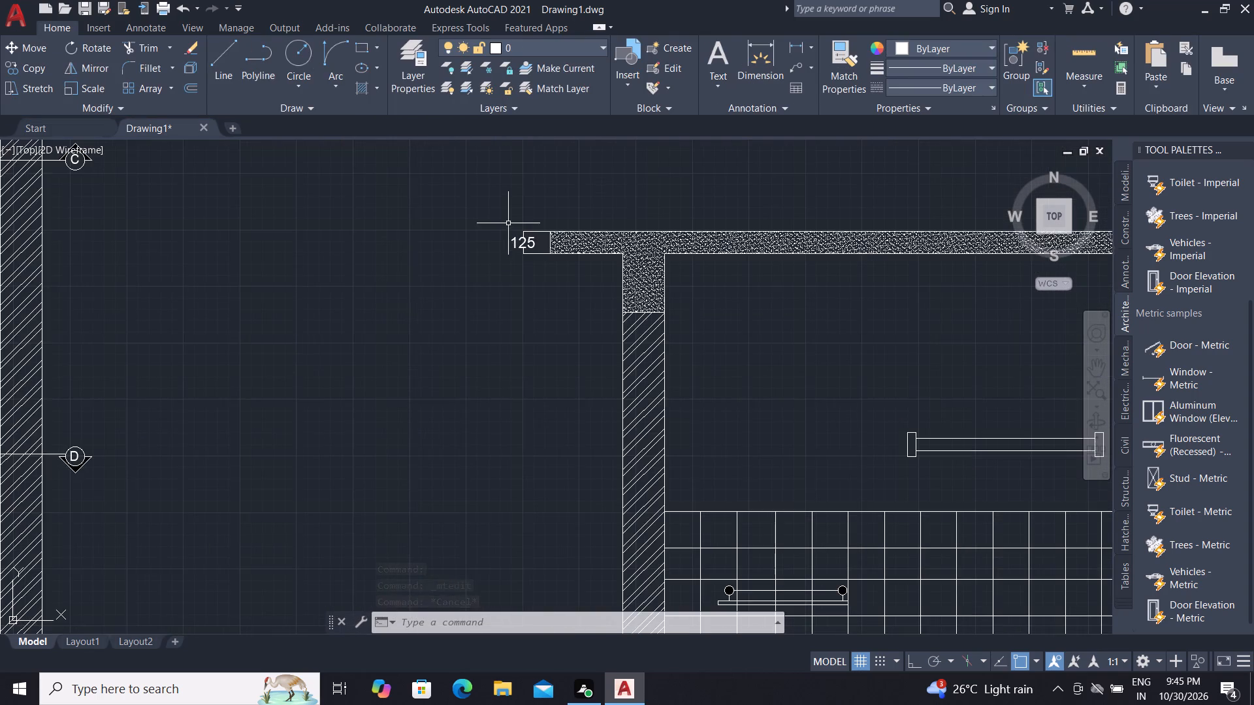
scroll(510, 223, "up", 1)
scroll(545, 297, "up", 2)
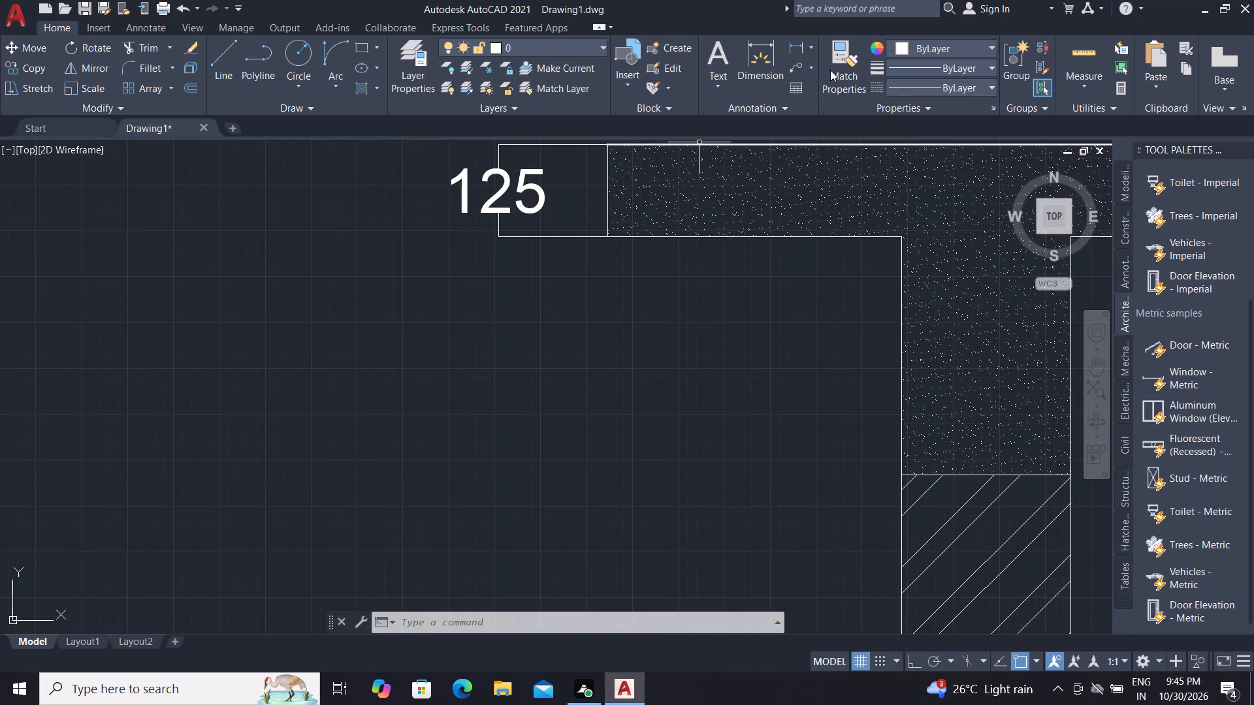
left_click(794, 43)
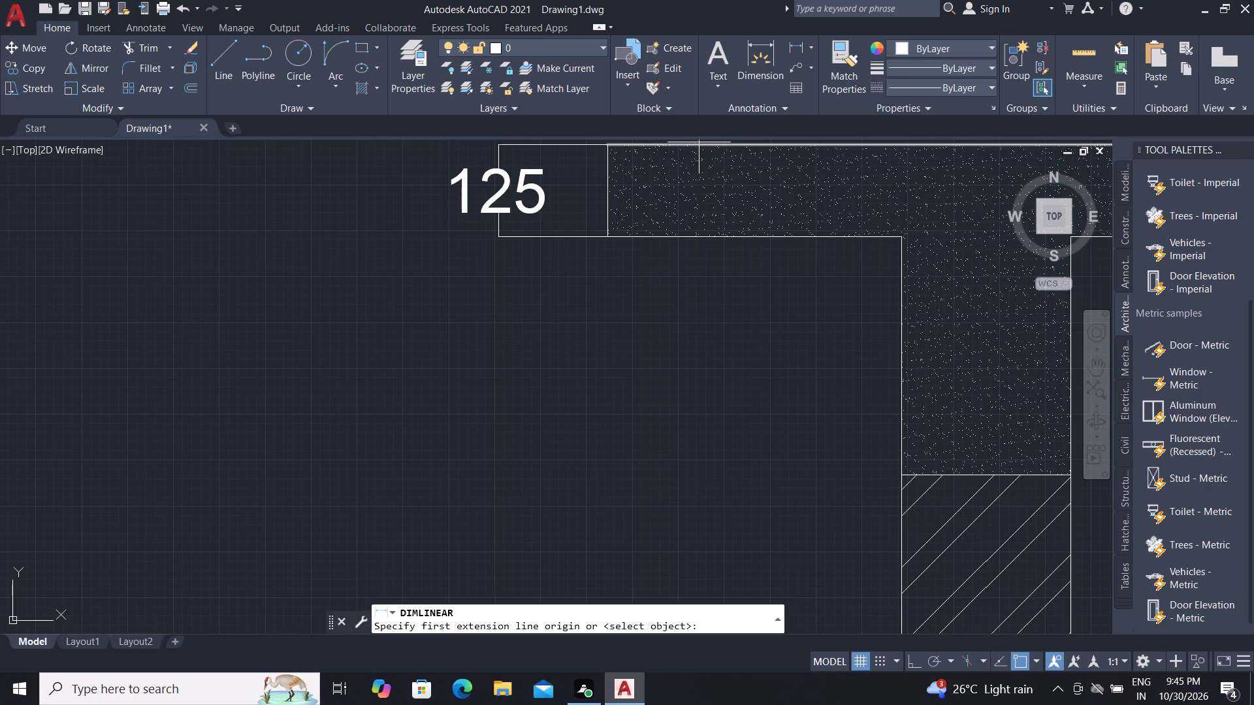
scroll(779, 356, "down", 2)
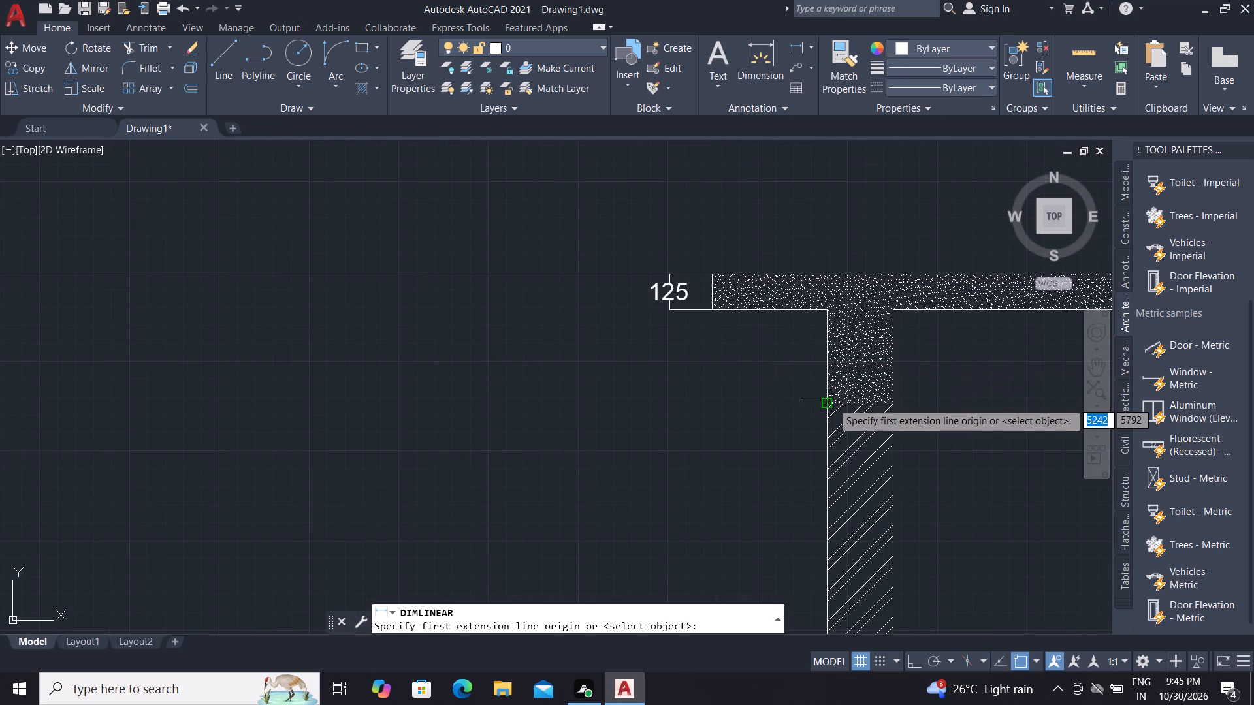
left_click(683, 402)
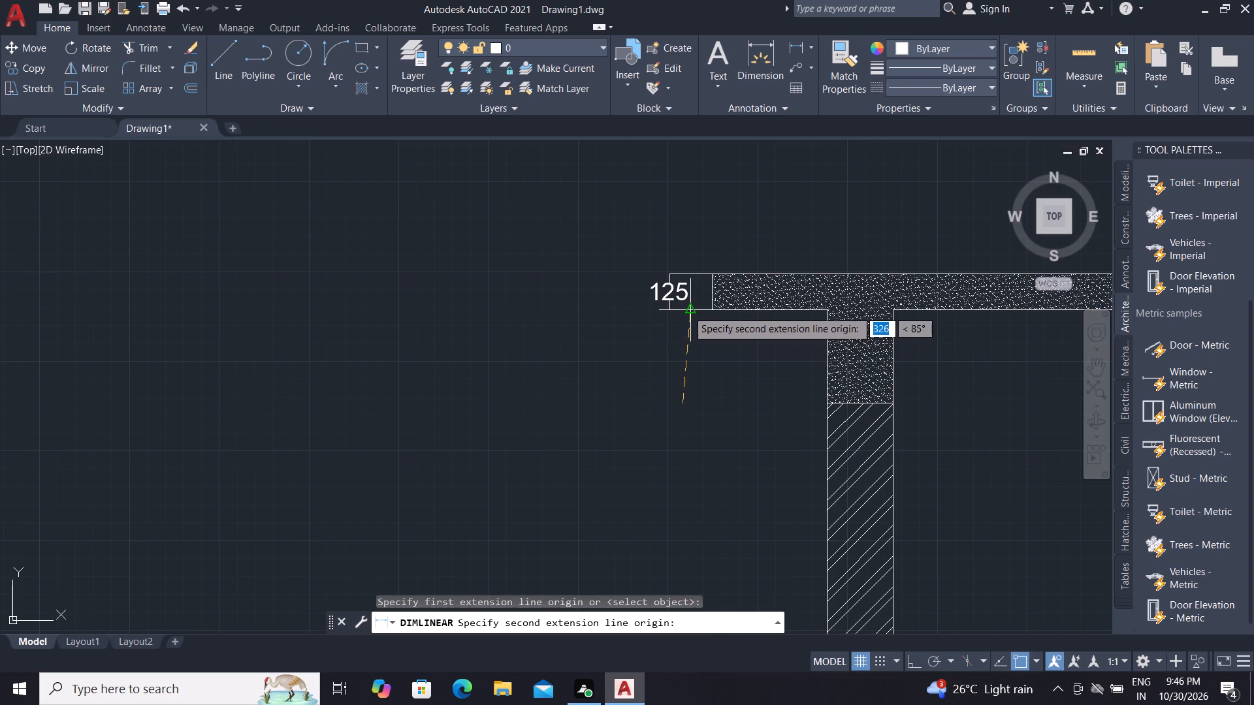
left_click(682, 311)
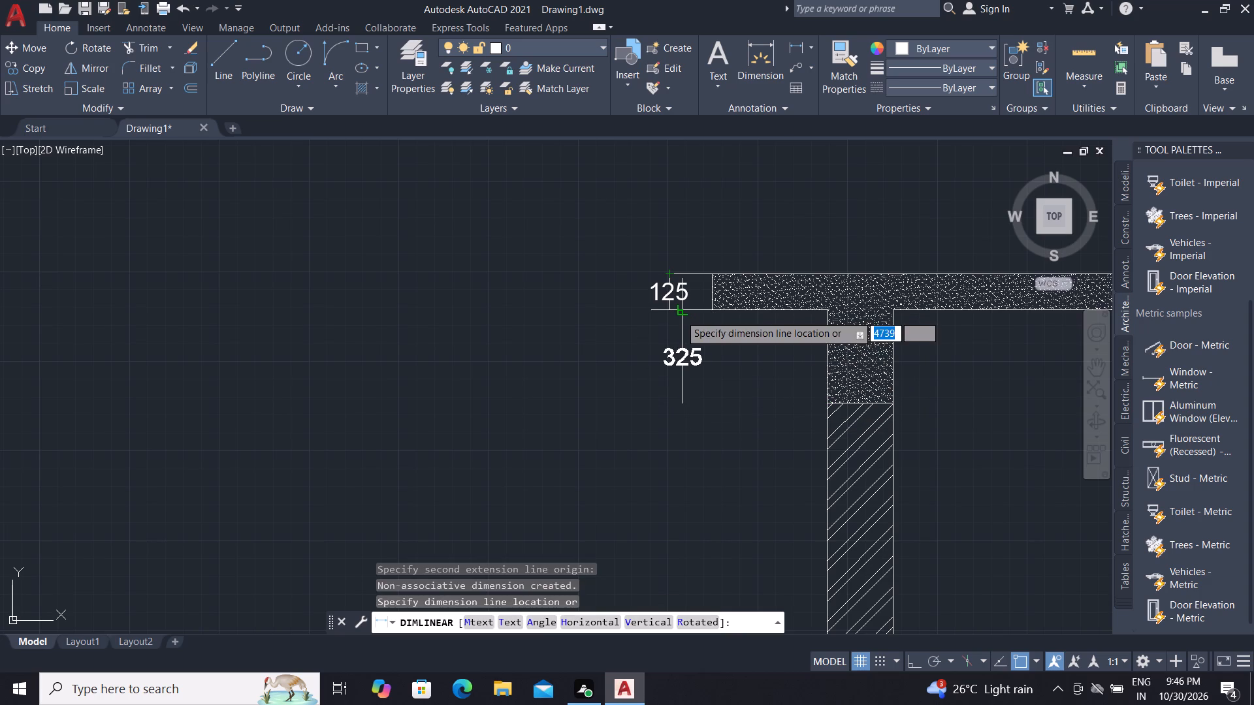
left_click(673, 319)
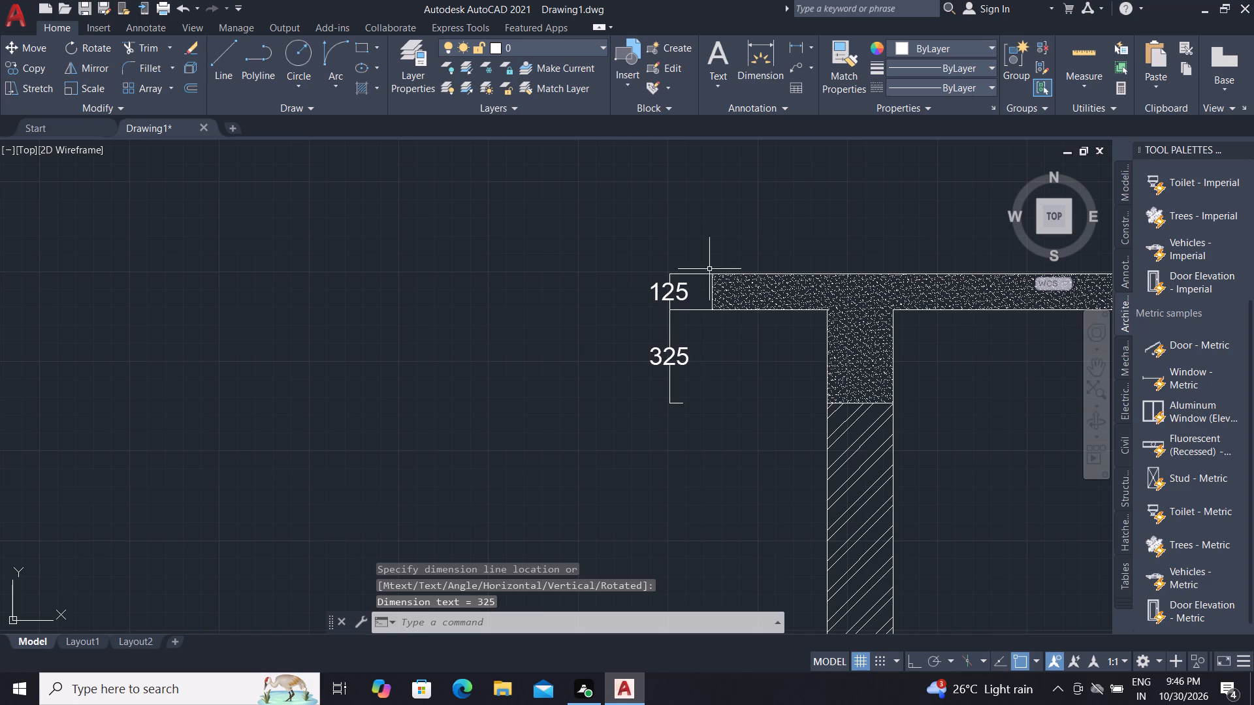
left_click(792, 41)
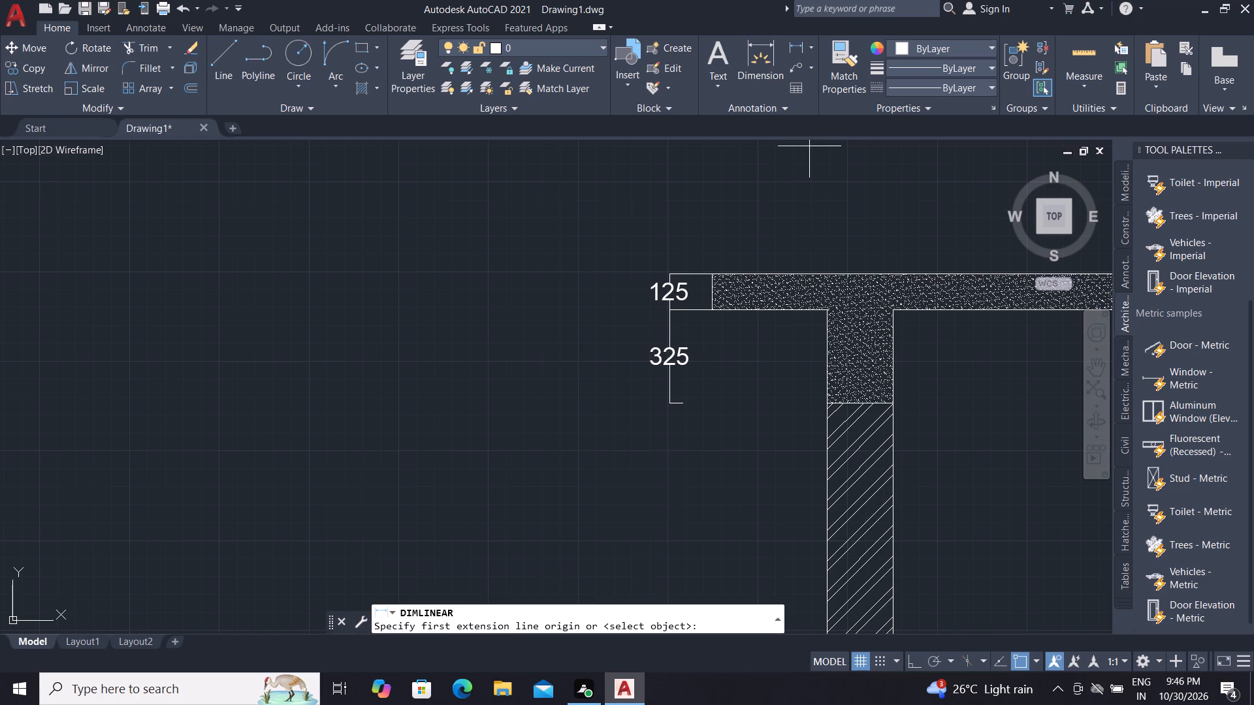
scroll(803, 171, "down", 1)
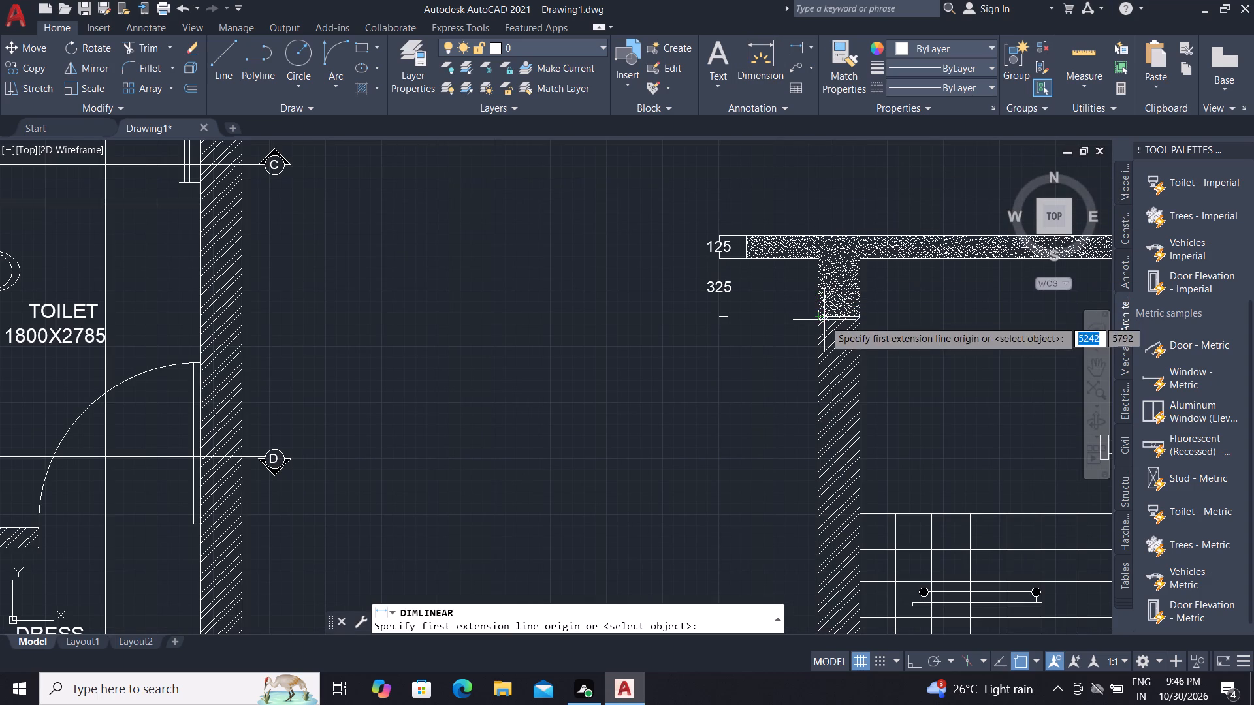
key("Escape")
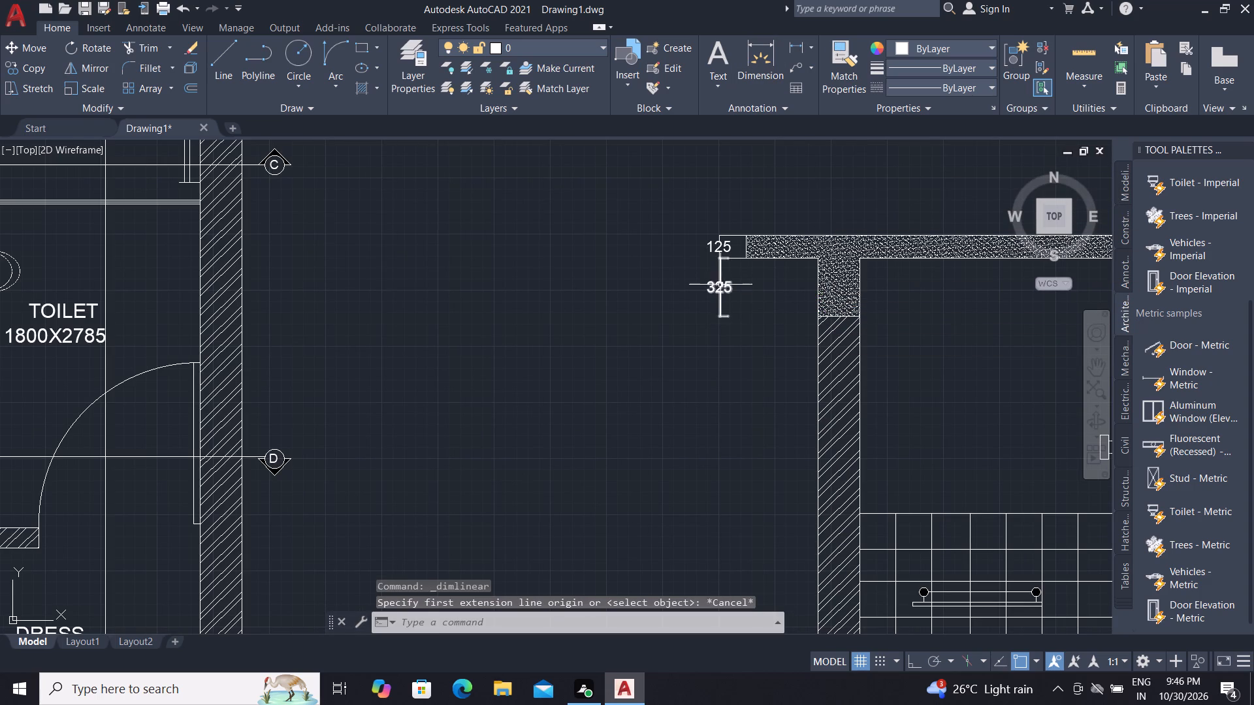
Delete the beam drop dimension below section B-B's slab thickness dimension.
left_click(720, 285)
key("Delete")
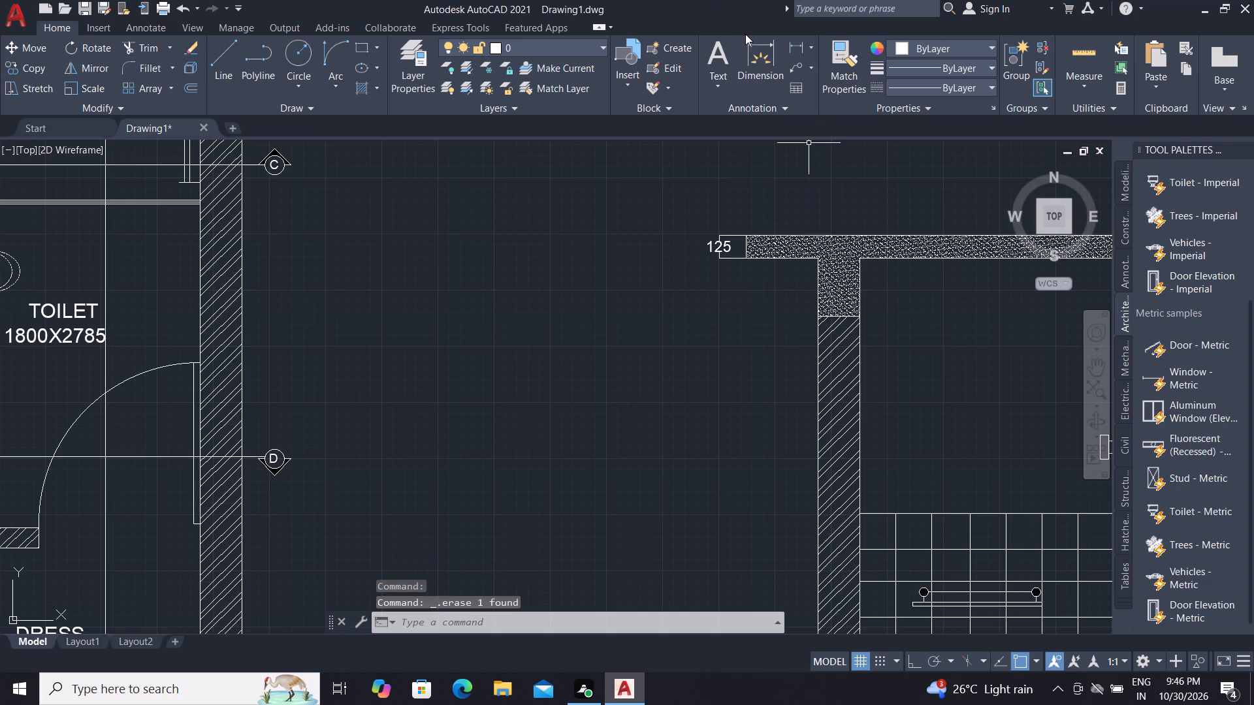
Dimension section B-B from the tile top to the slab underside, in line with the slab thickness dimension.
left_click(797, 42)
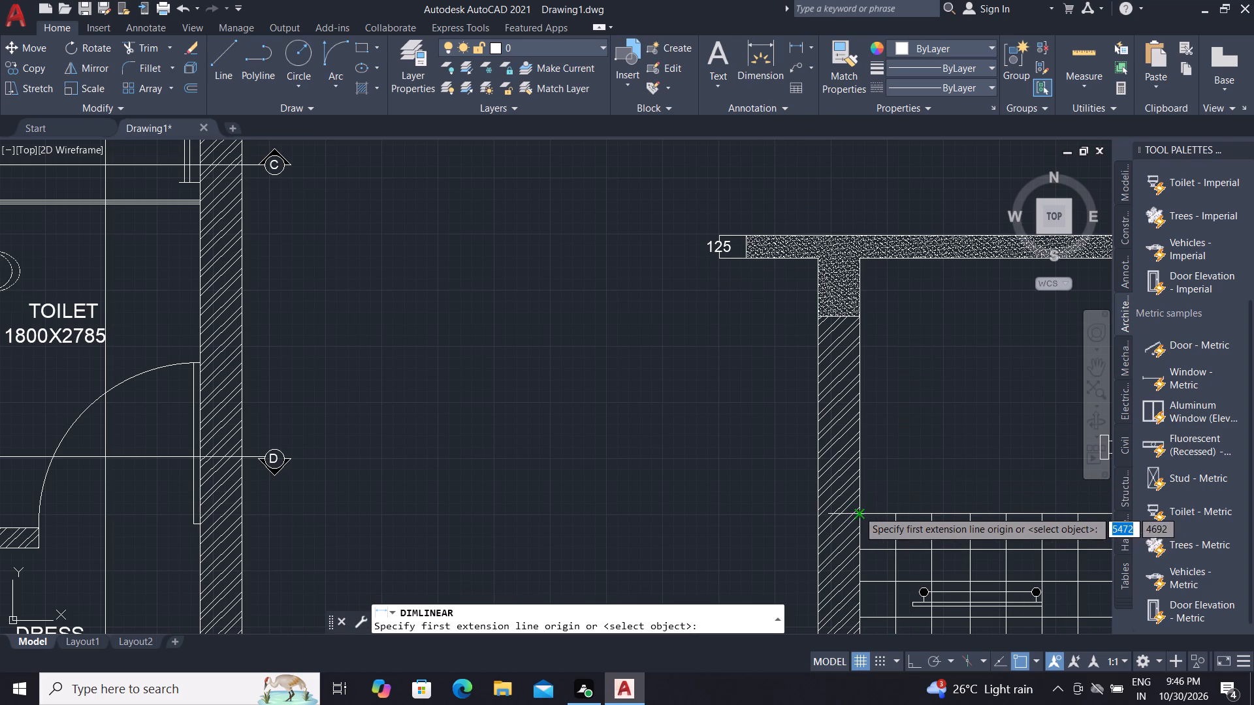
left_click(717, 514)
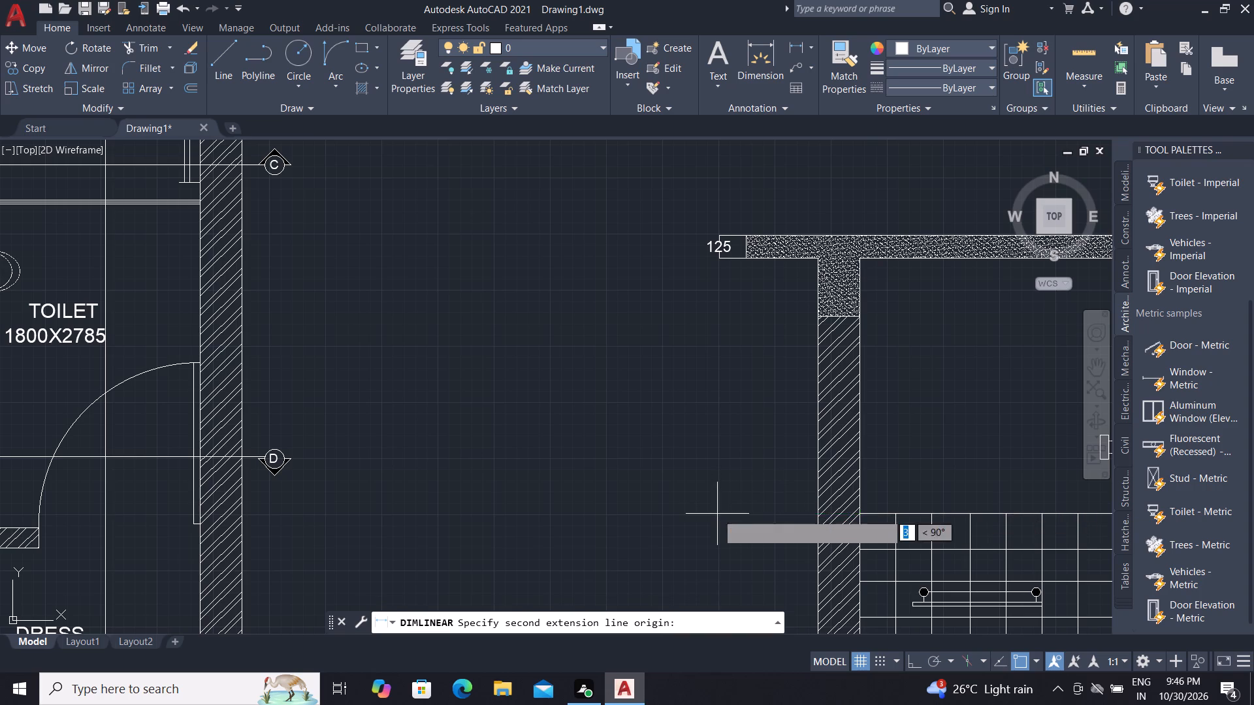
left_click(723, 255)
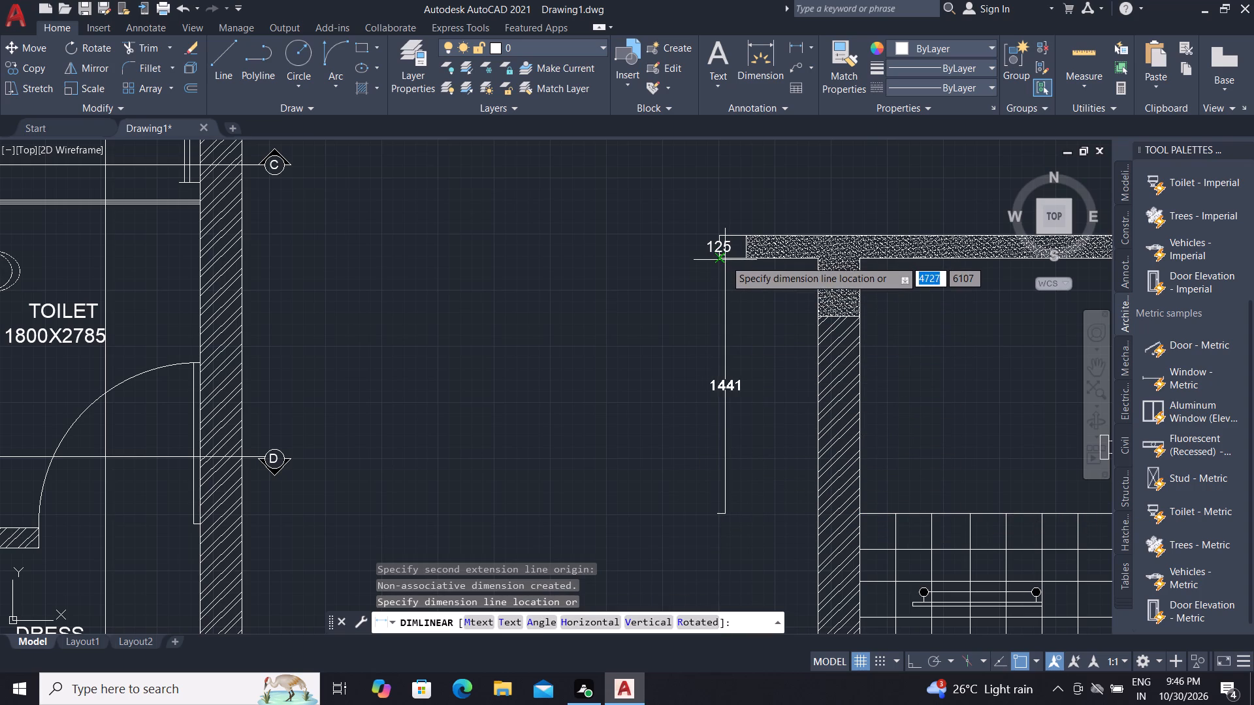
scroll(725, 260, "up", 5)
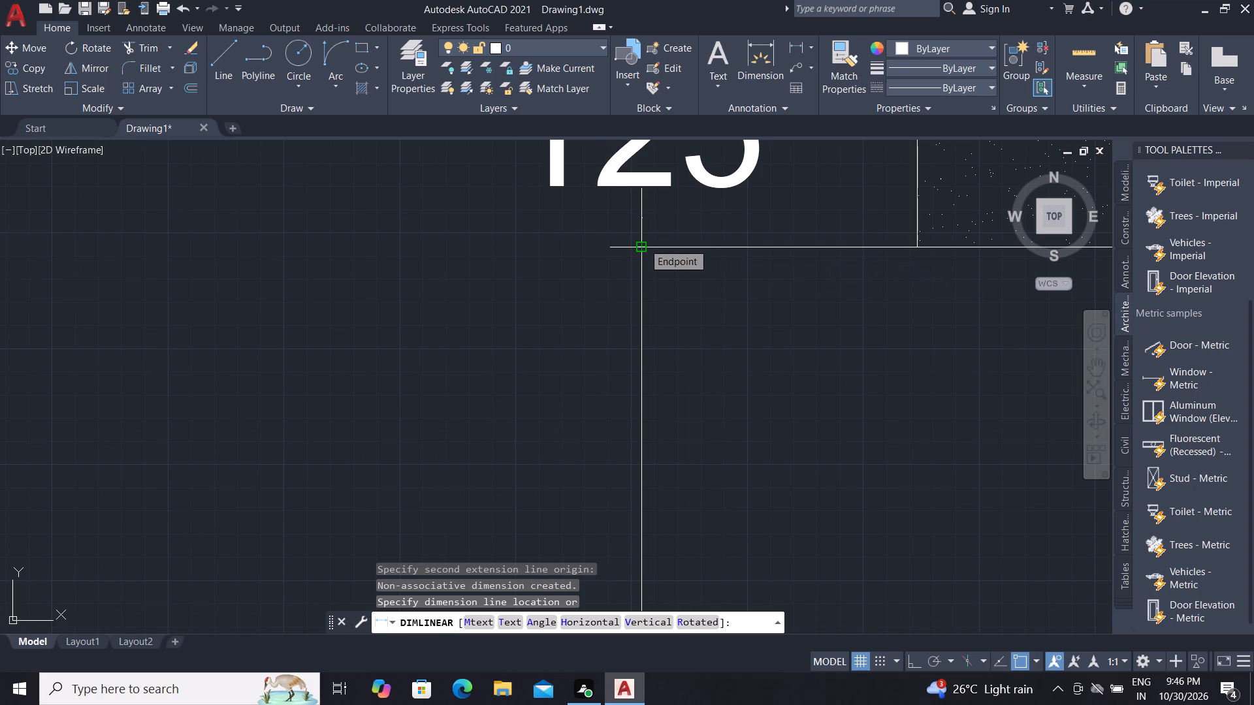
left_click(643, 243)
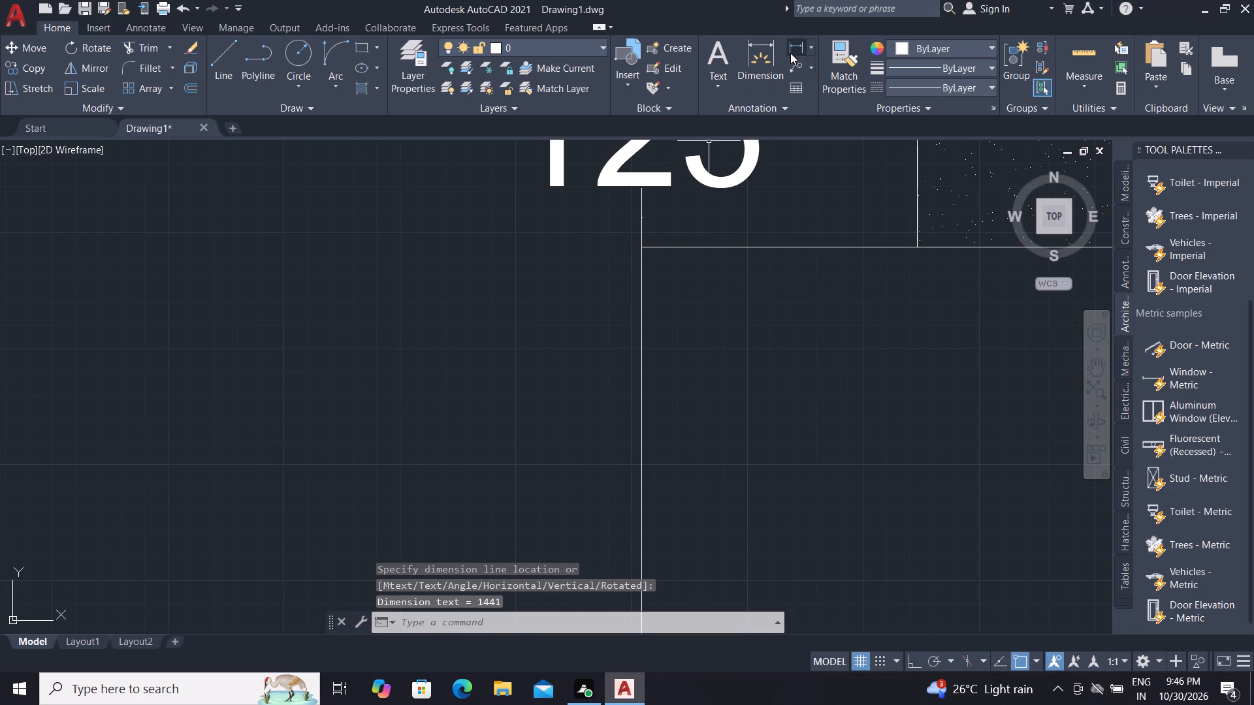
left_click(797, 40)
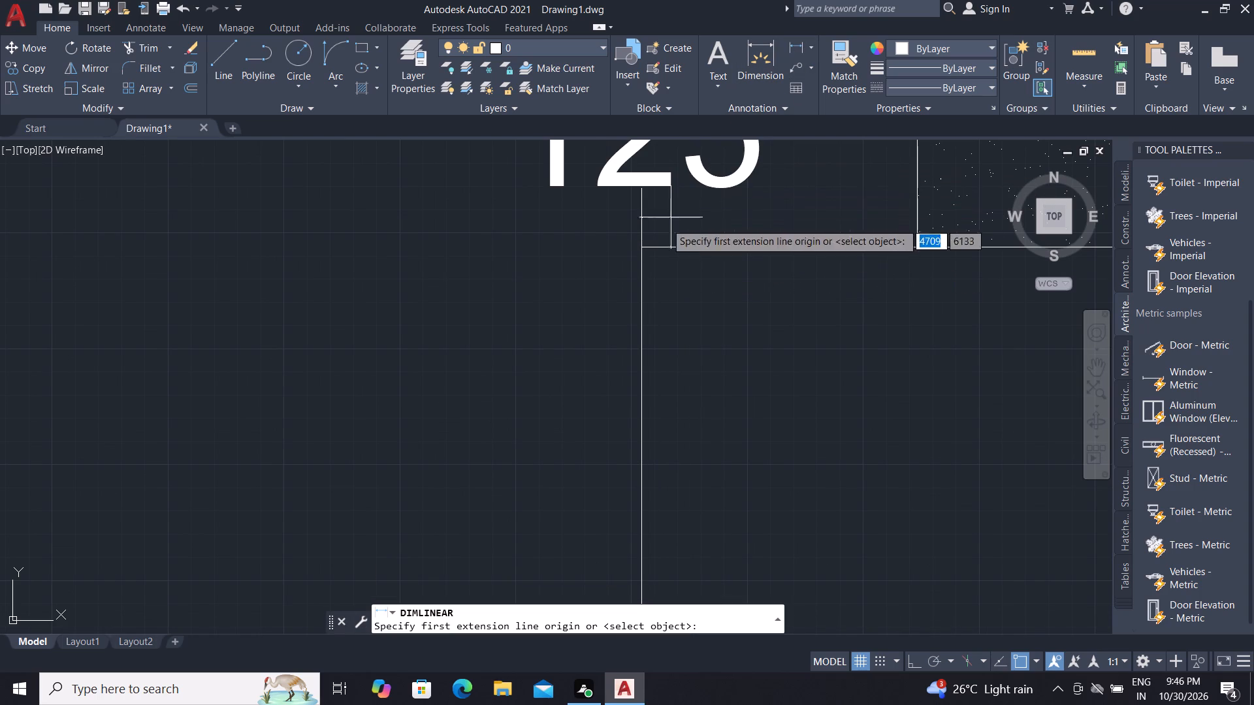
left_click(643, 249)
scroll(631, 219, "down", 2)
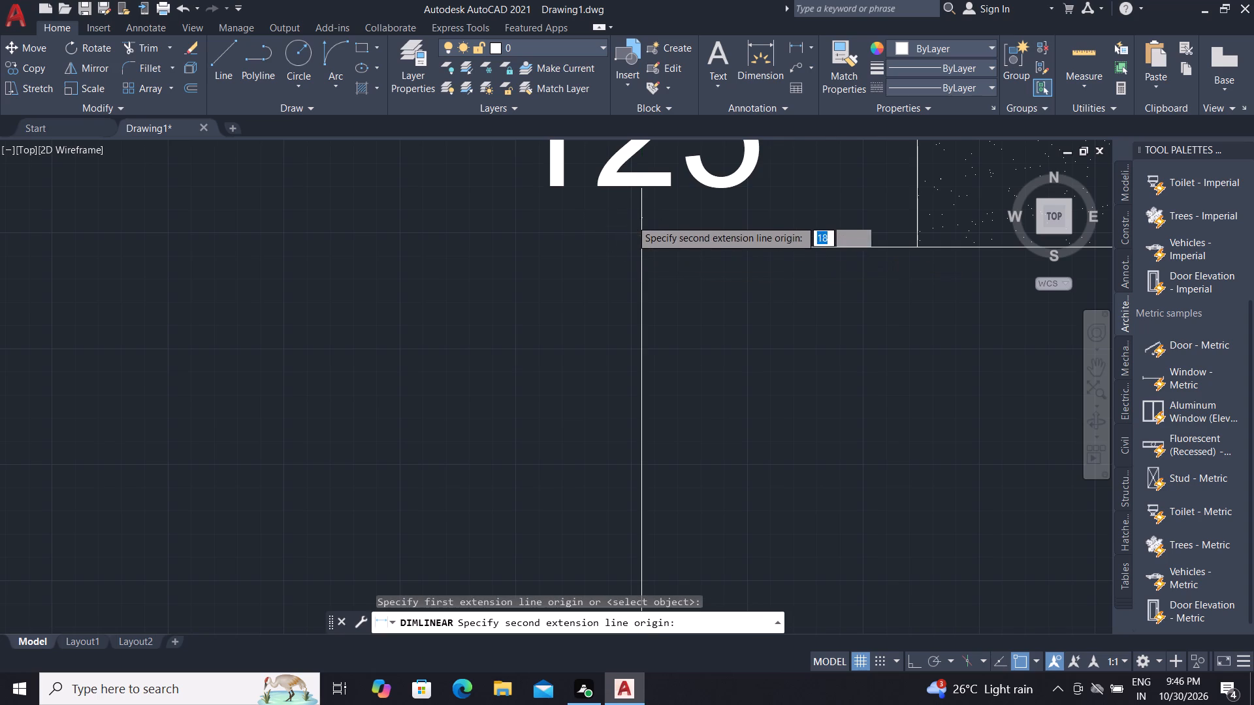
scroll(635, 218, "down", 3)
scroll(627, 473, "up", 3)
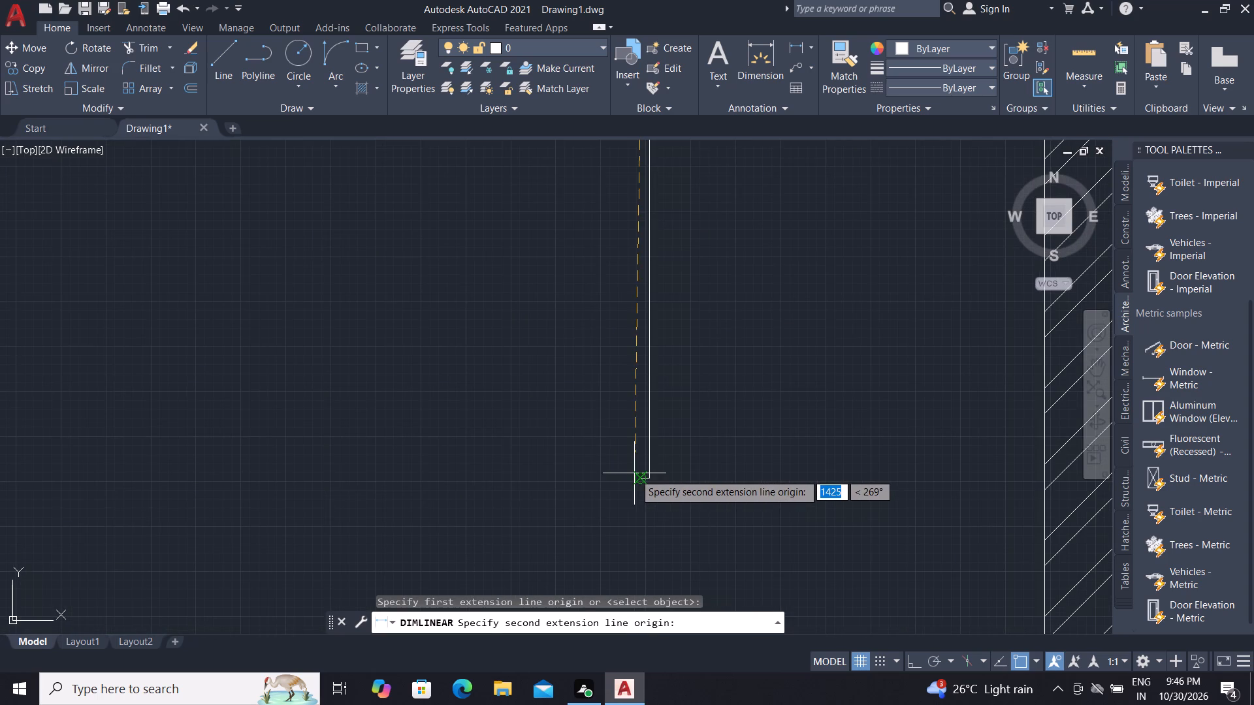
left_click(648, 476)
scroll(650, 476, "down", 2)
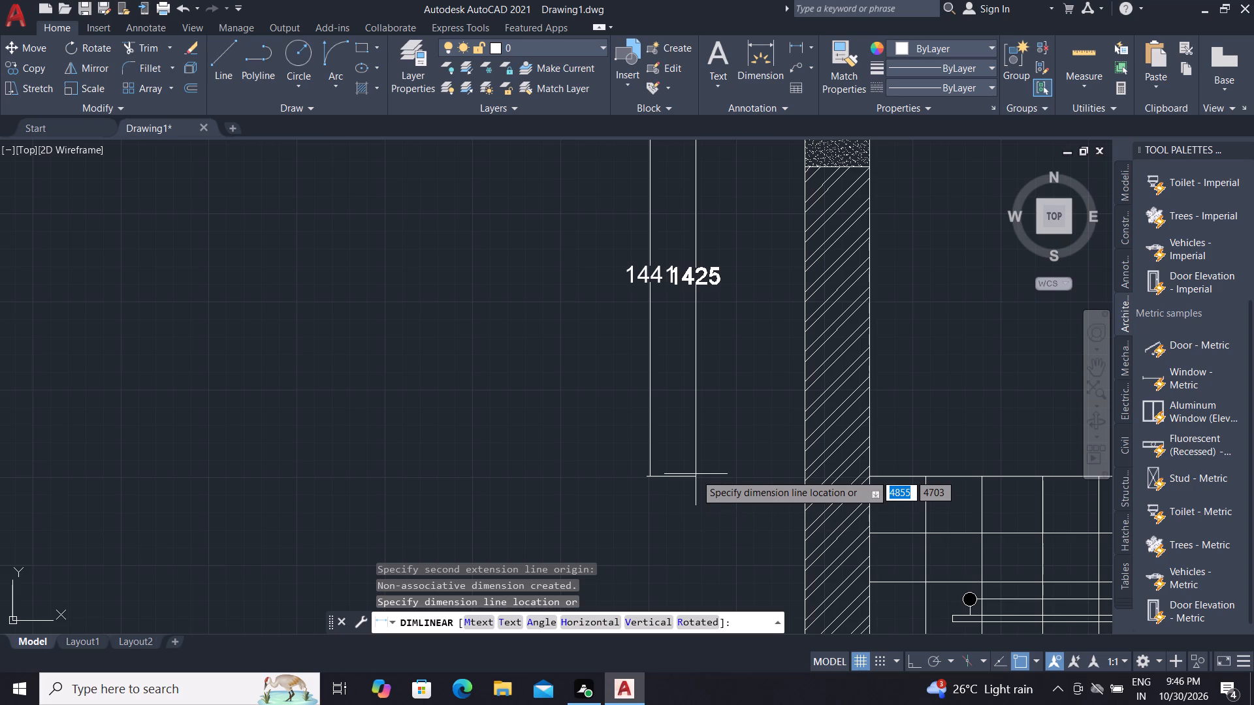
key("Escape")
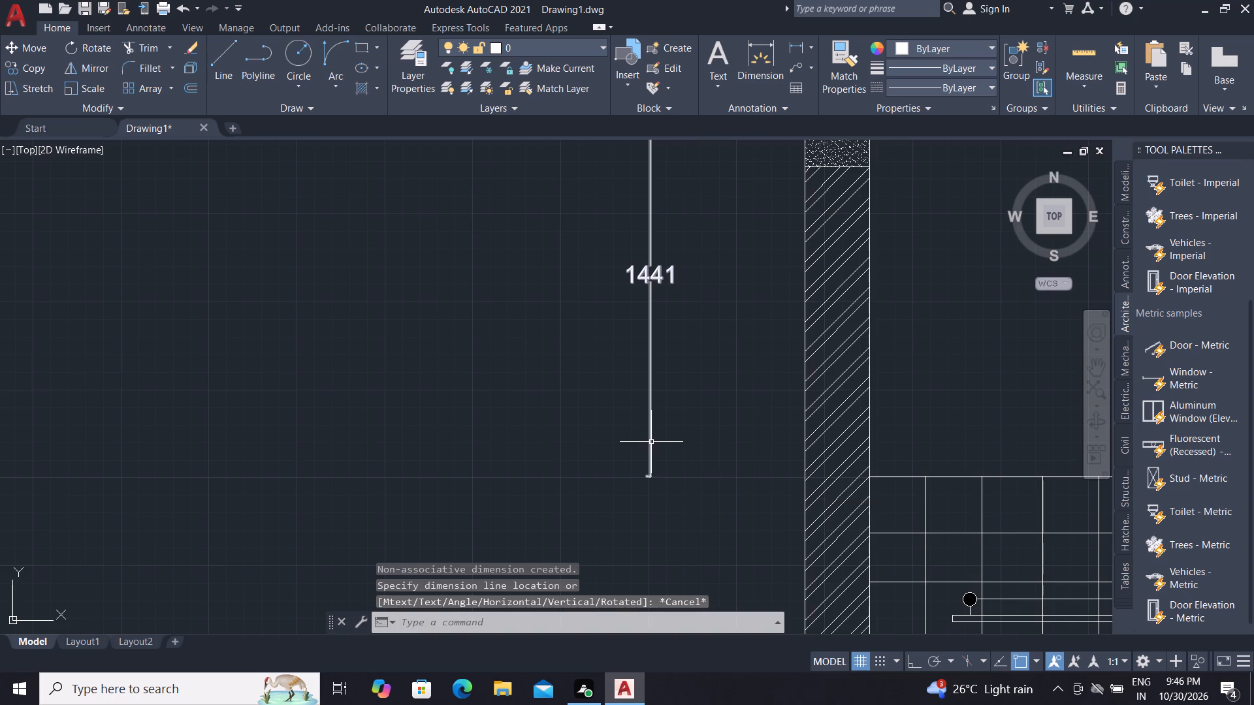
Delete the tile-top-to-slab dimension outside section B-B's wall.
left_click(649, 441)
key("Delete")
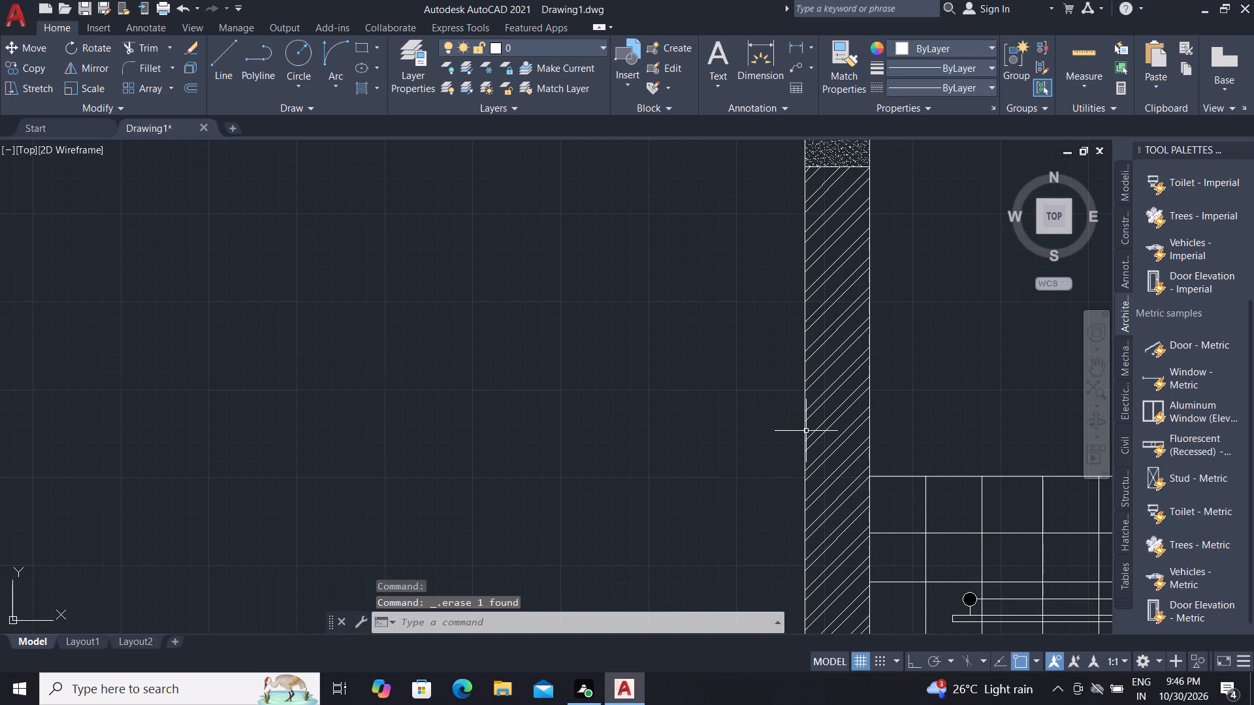
Offset section B-B's slab underside line 1100 downward between the beams.
scroll(803, 343, "down", 3)
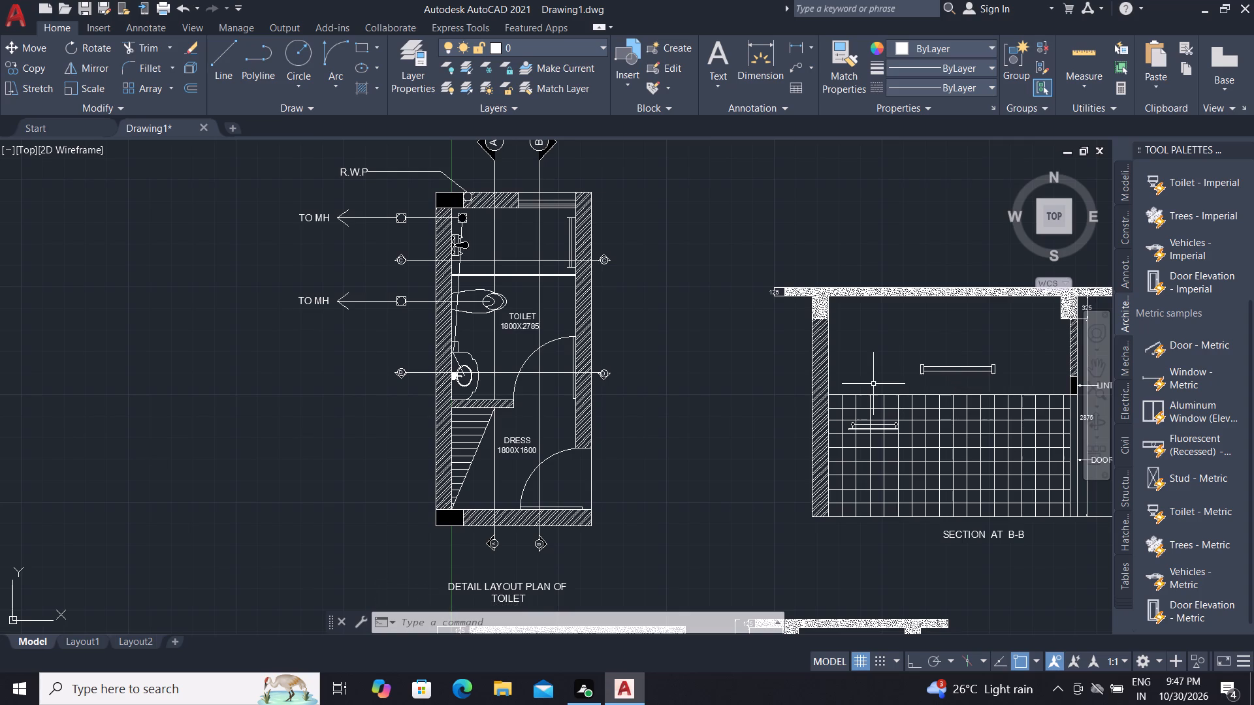
scroll(886, 377, "up", 1)
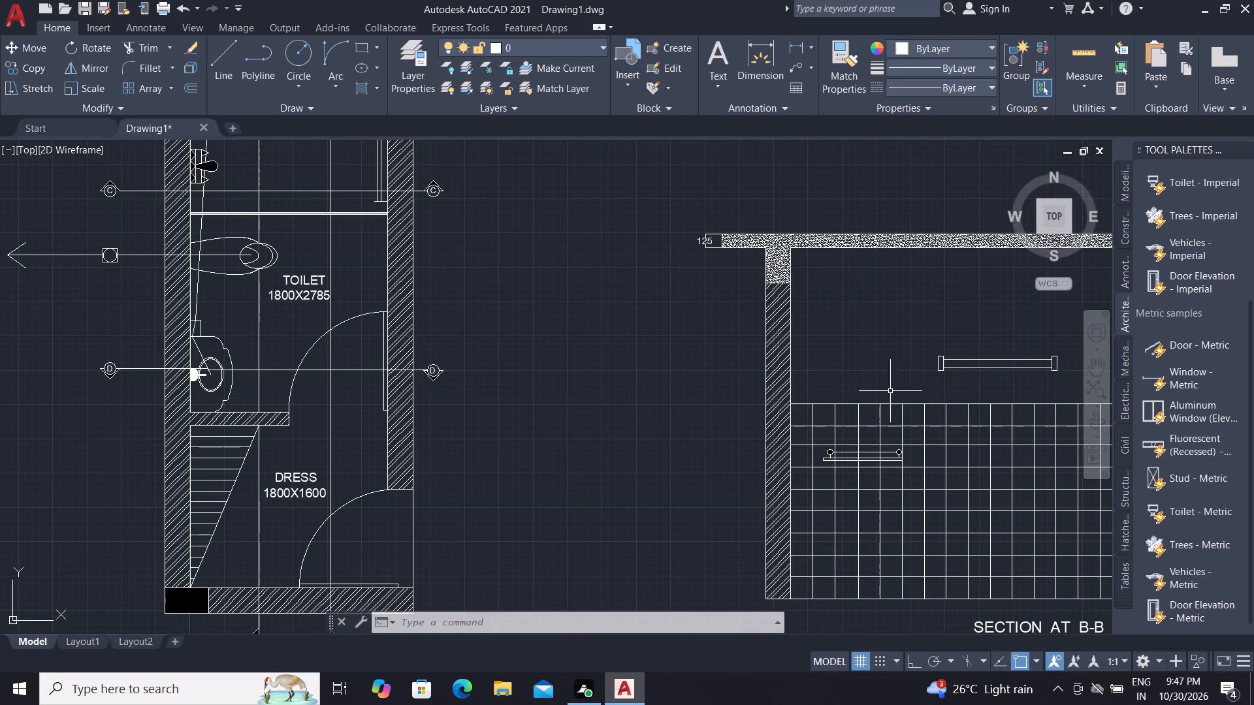
scroll(775, 360, "down", 2)
scroll(939, 362, "up", 2)
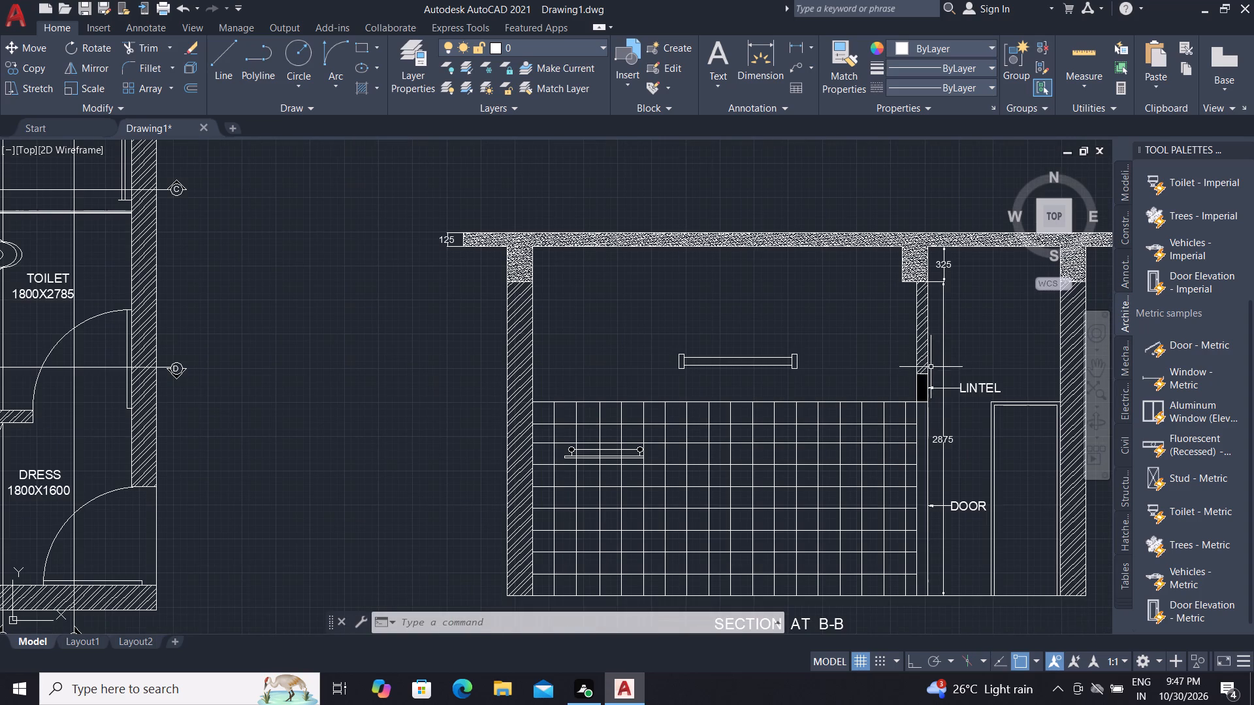
type("O")
key("space")
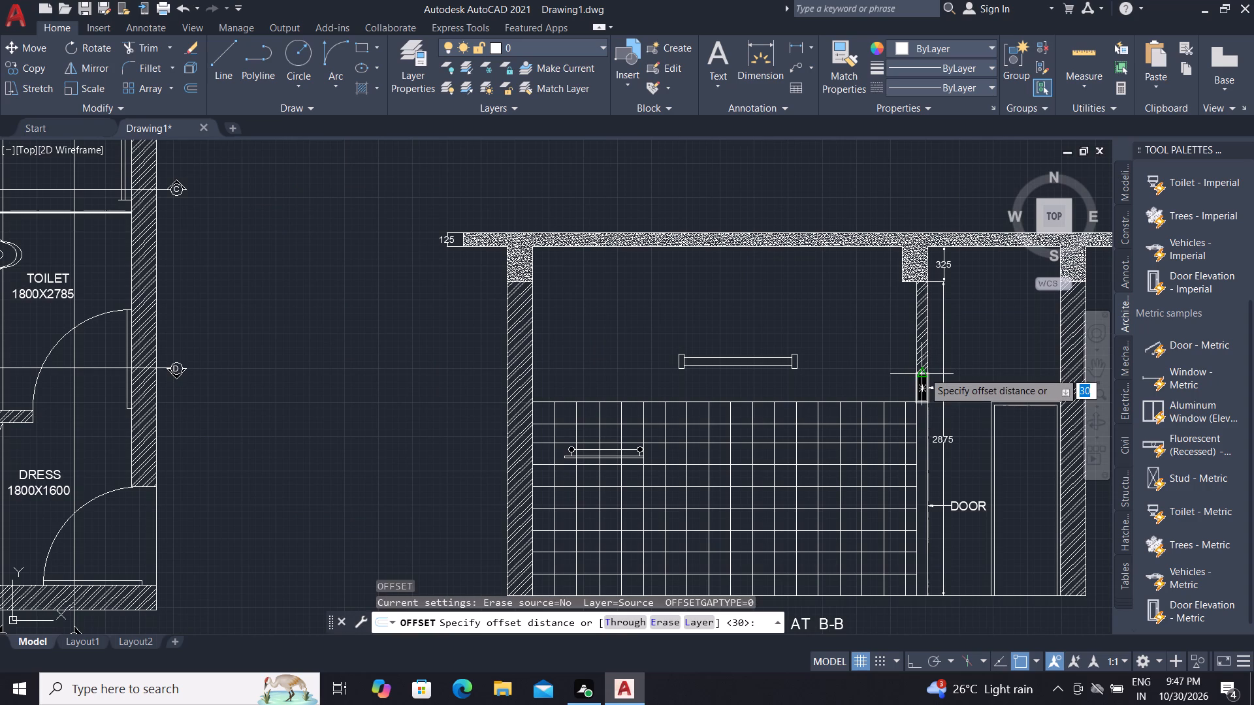
type("11")
type("00")
key("space")
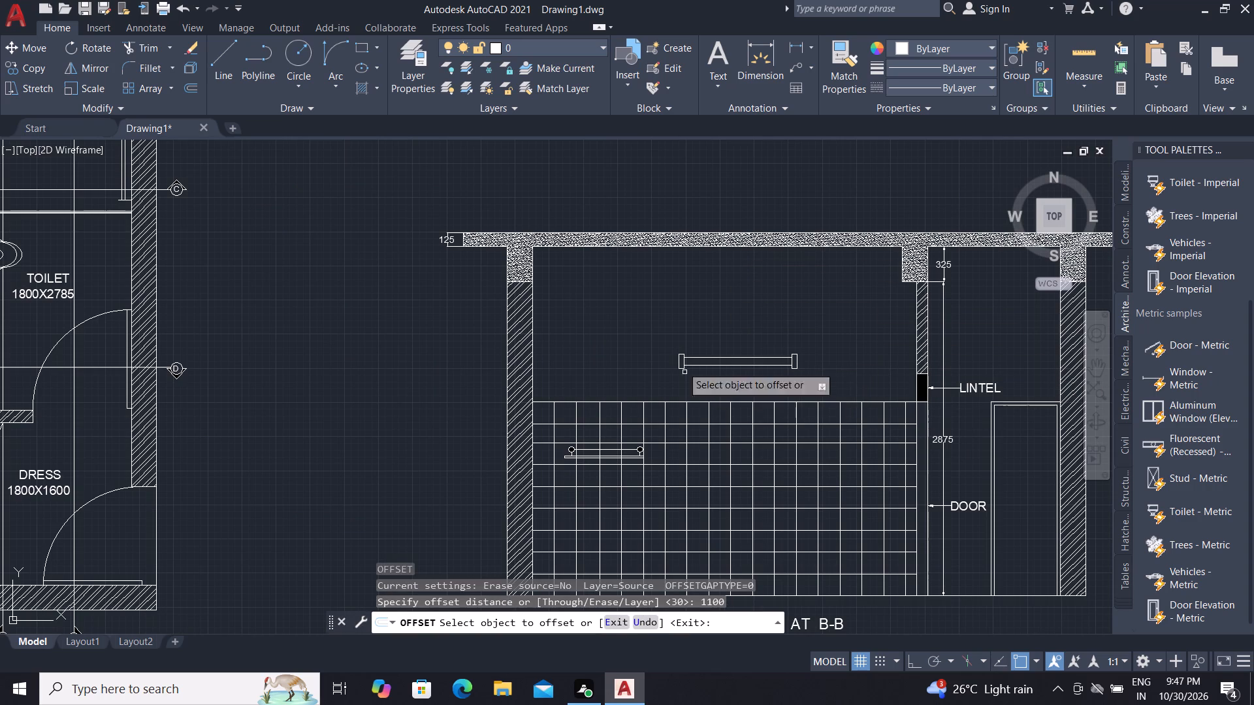
left_click(654, 247)
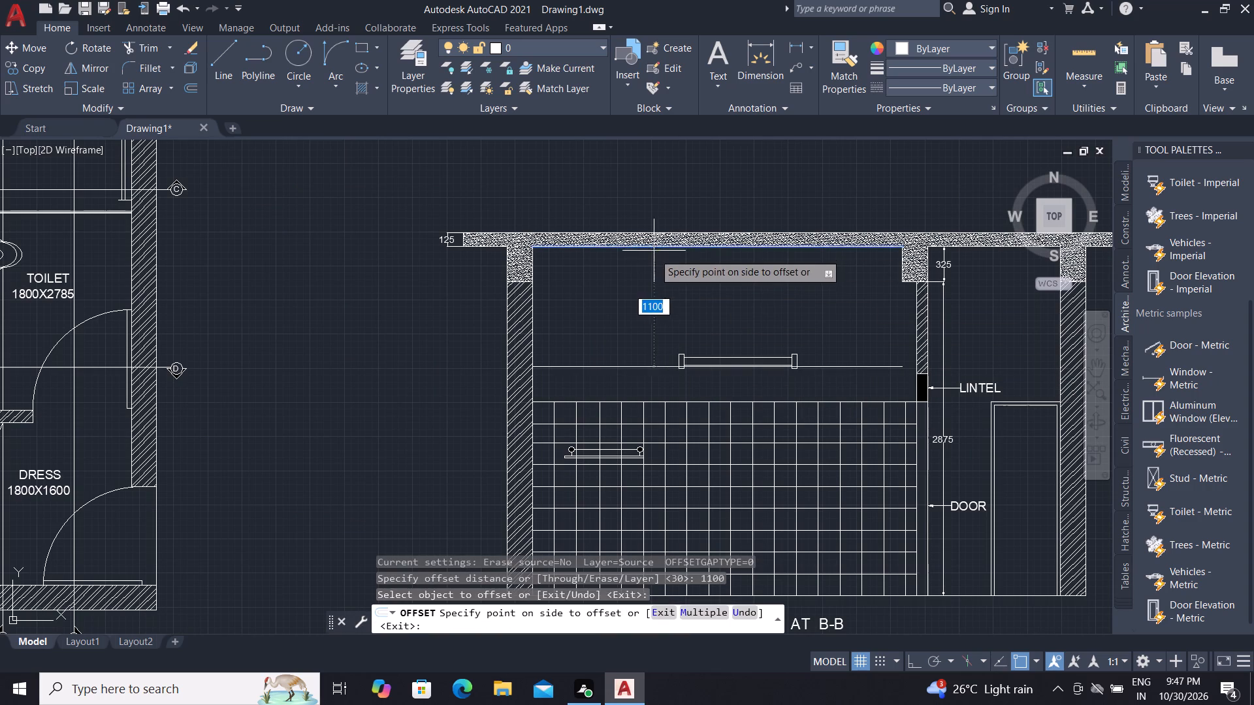
scroll(694, 368, "up", 2)
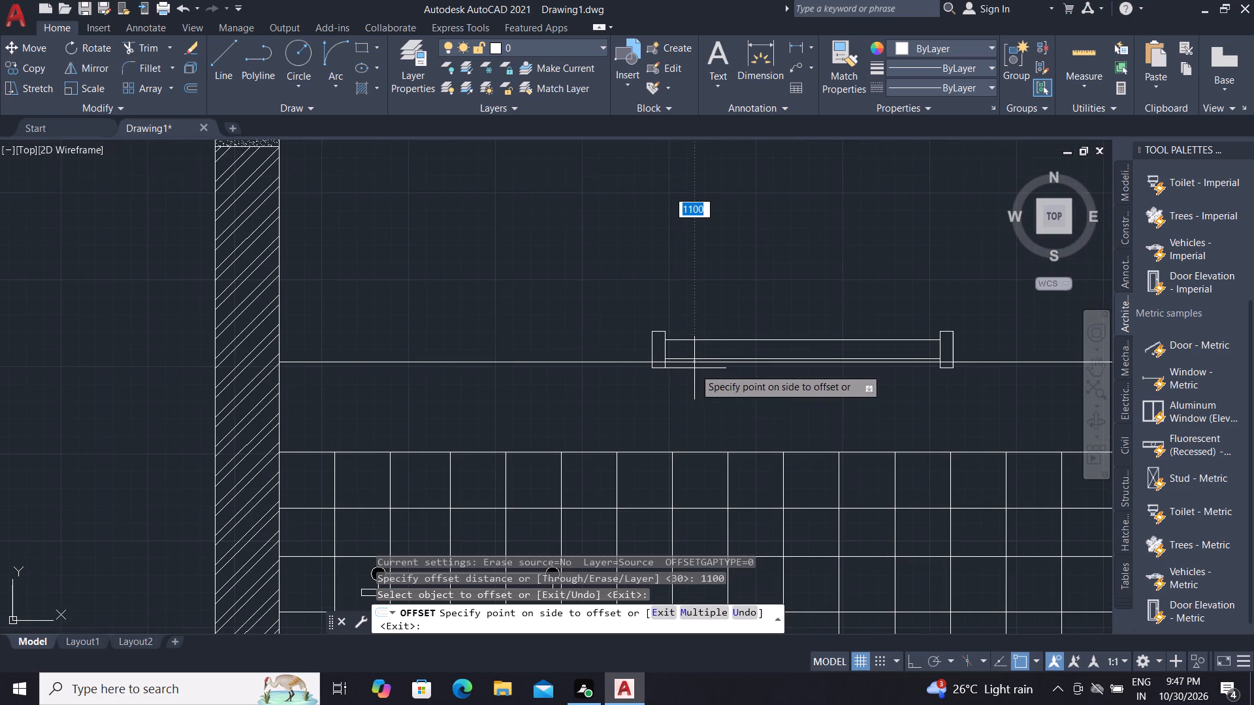
left_click(686, 394)
key("Escape")
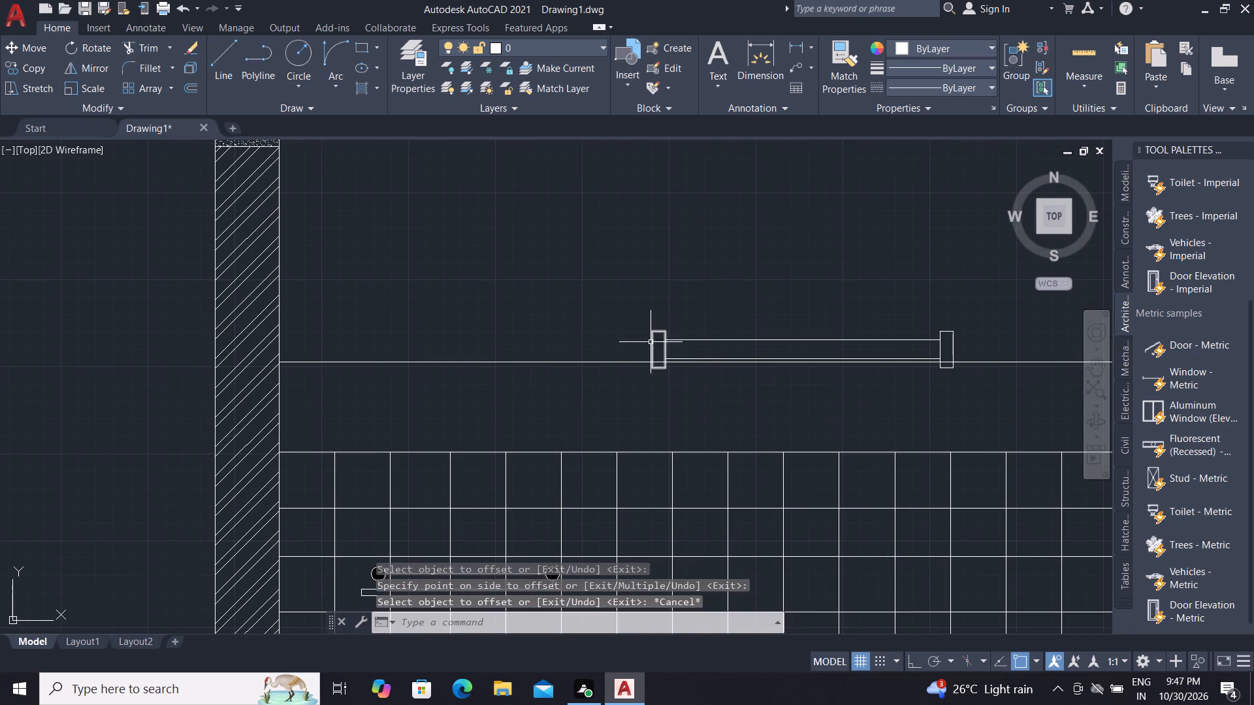
Delete the horizontal bar fixture with end caps above section B-B's wall tiling.
left_click(637, 291)
left_click(982, 416)
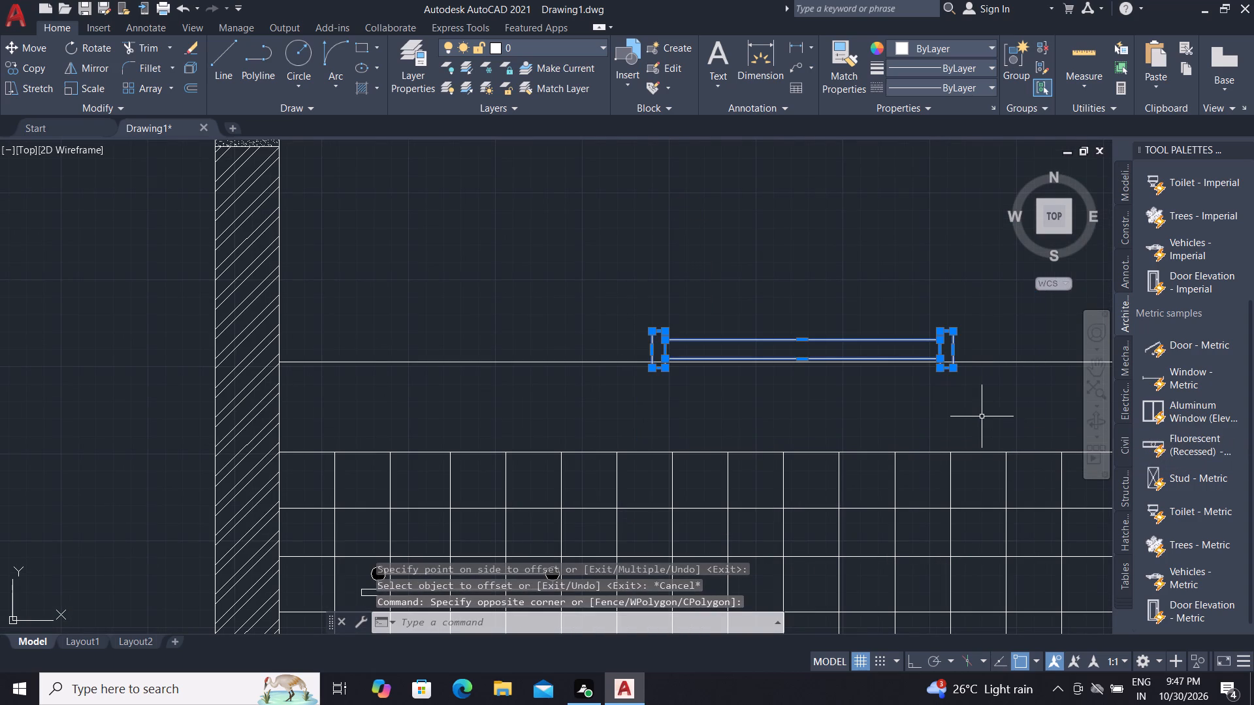
key("Delete")
Extend the offset line above section B-B's tiling across the partition wall to its door-side face.
scroll(981, 415, "down", 1)
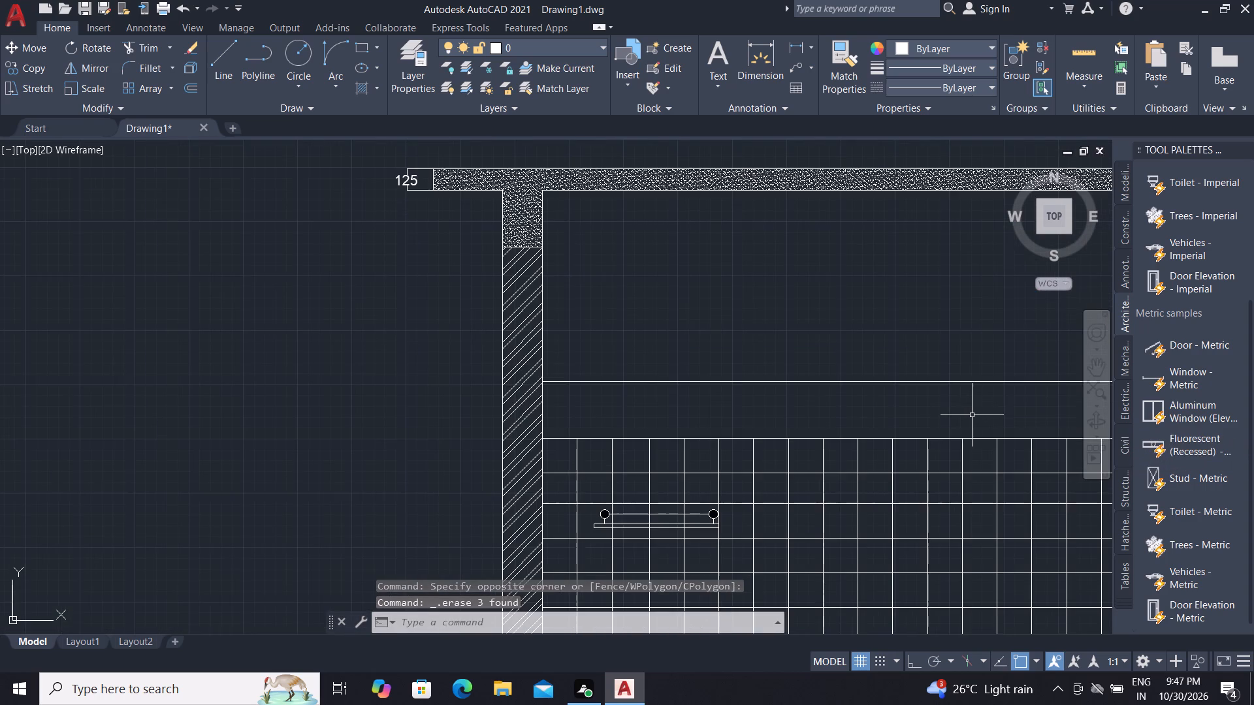
scroll(965, 412, "down", 2)
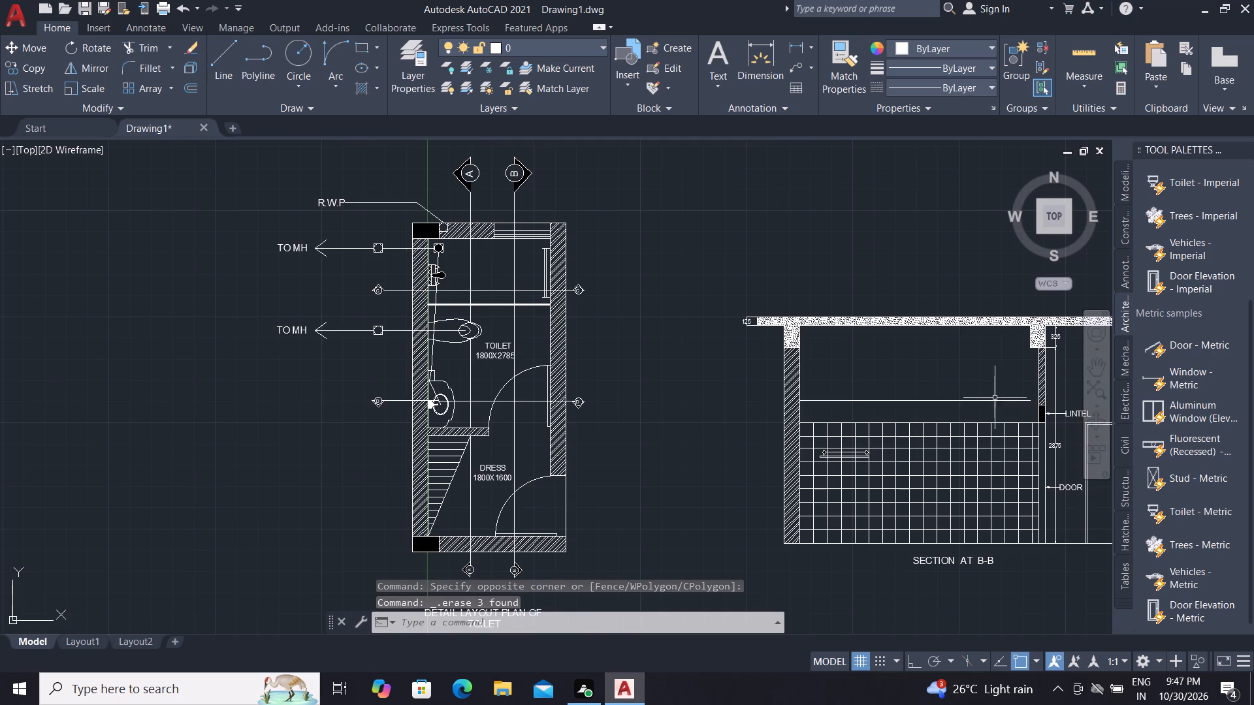
scroll(699, 437, "down", 2)
scroll(906, 448, "up", 2)
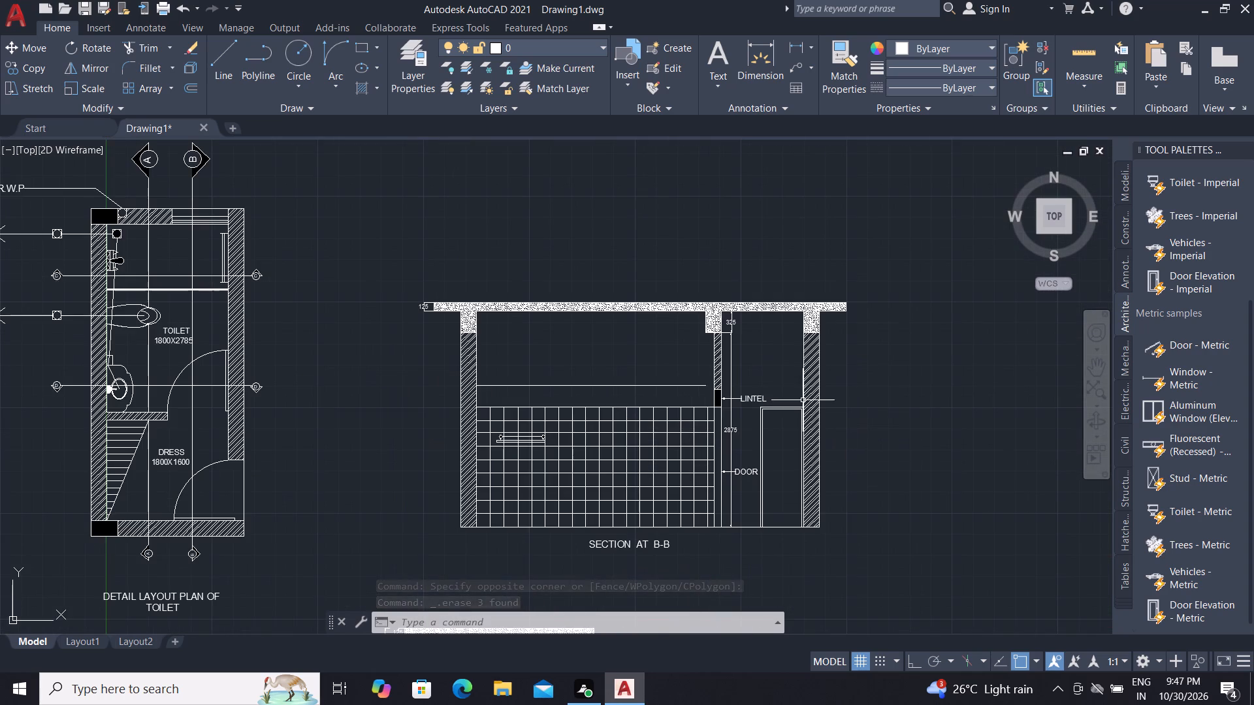
scroll(711, 382, "up", 3)
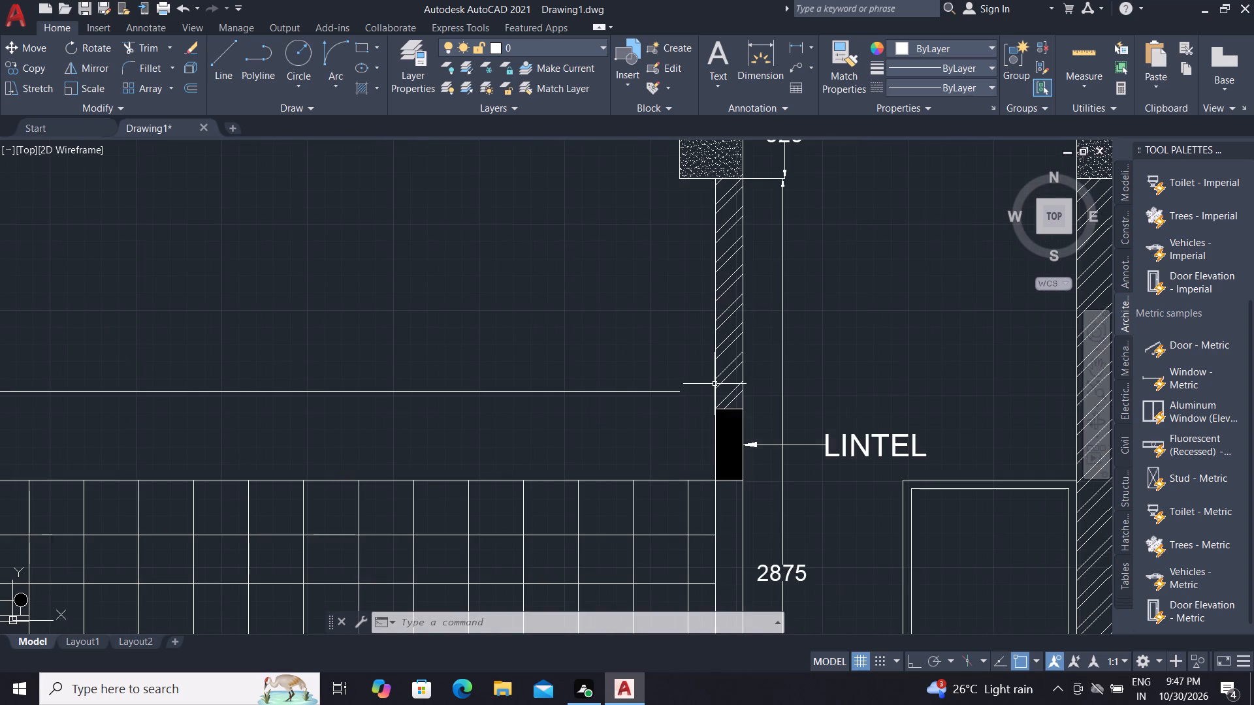
type("EX")
key("space")
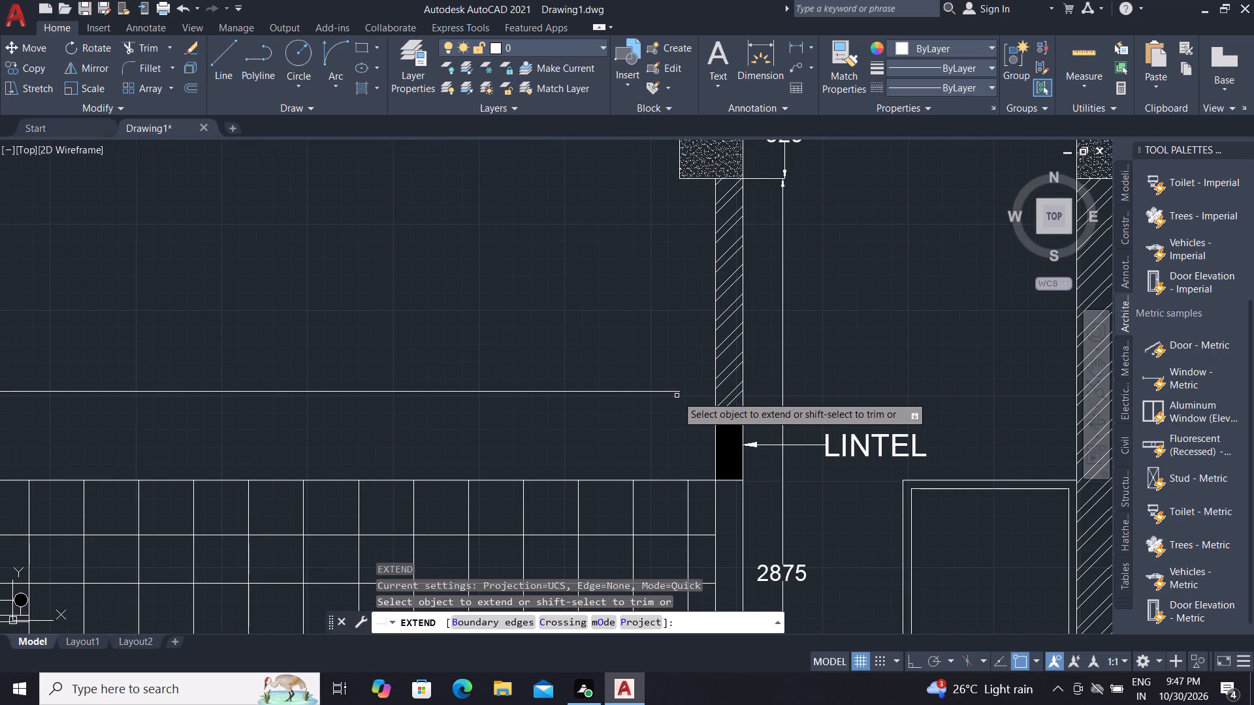
left_click(678, 390)
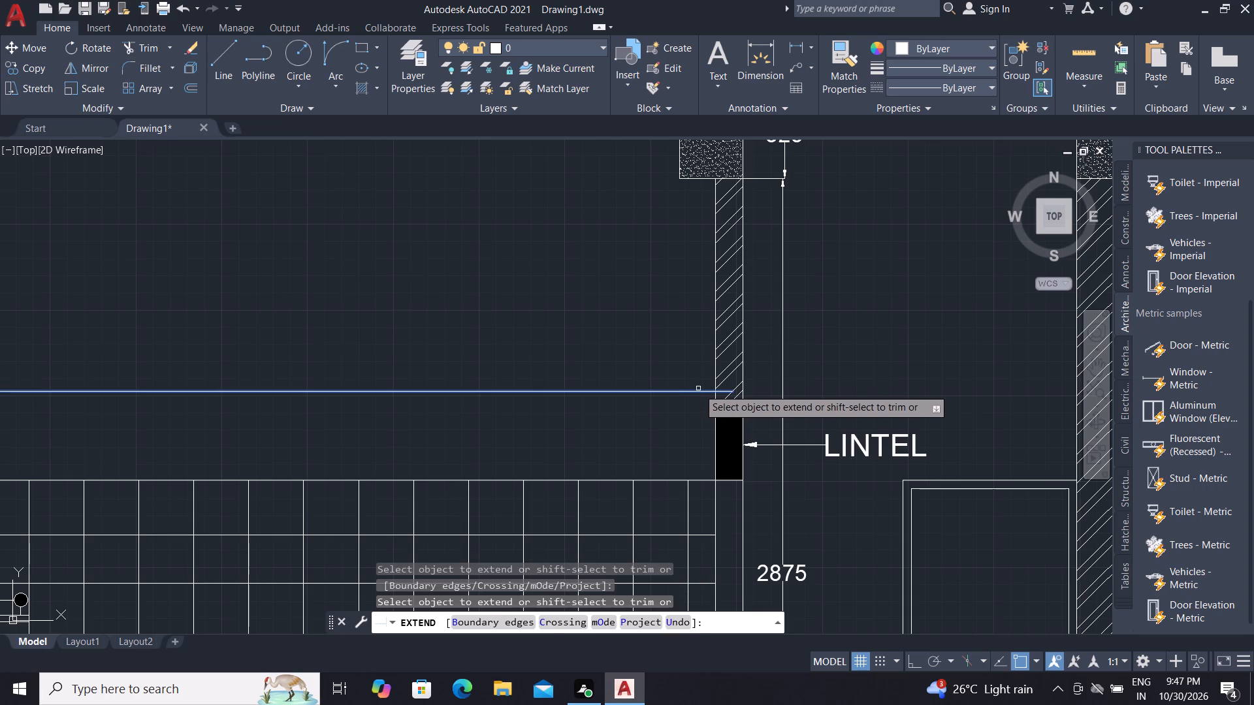
left_click(699, 388)
left_click(707, 412)
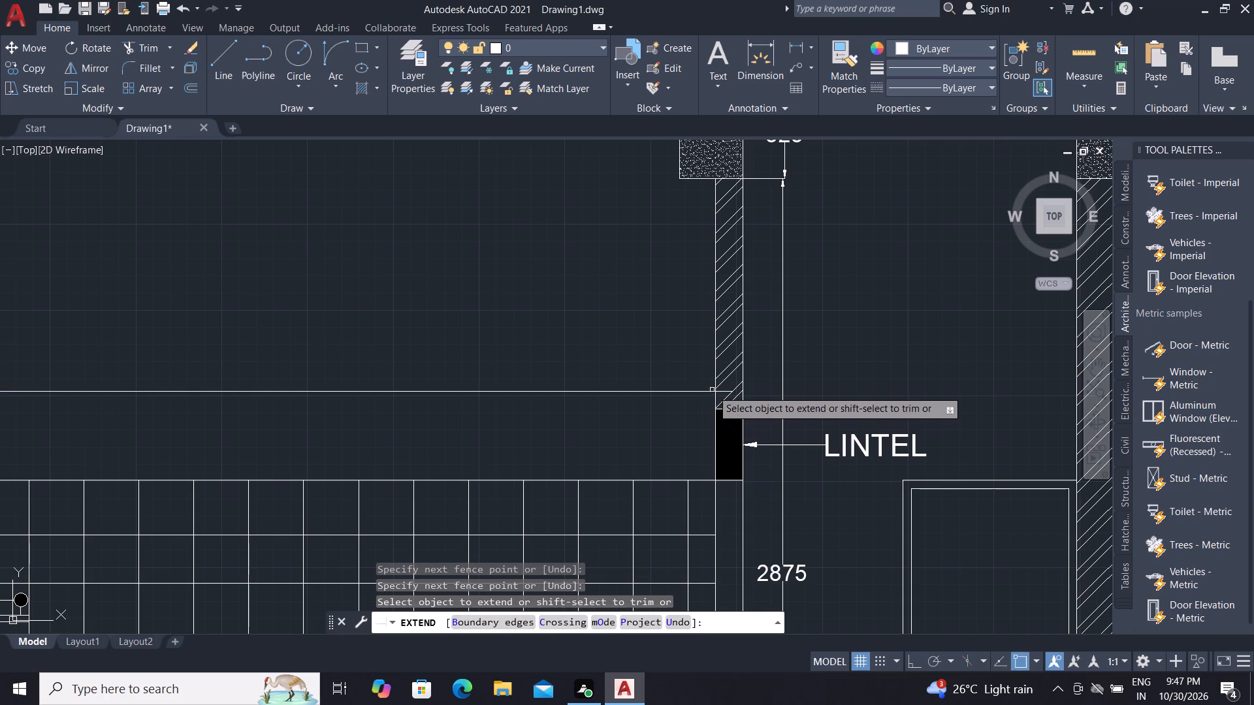
left_click(707, 391)
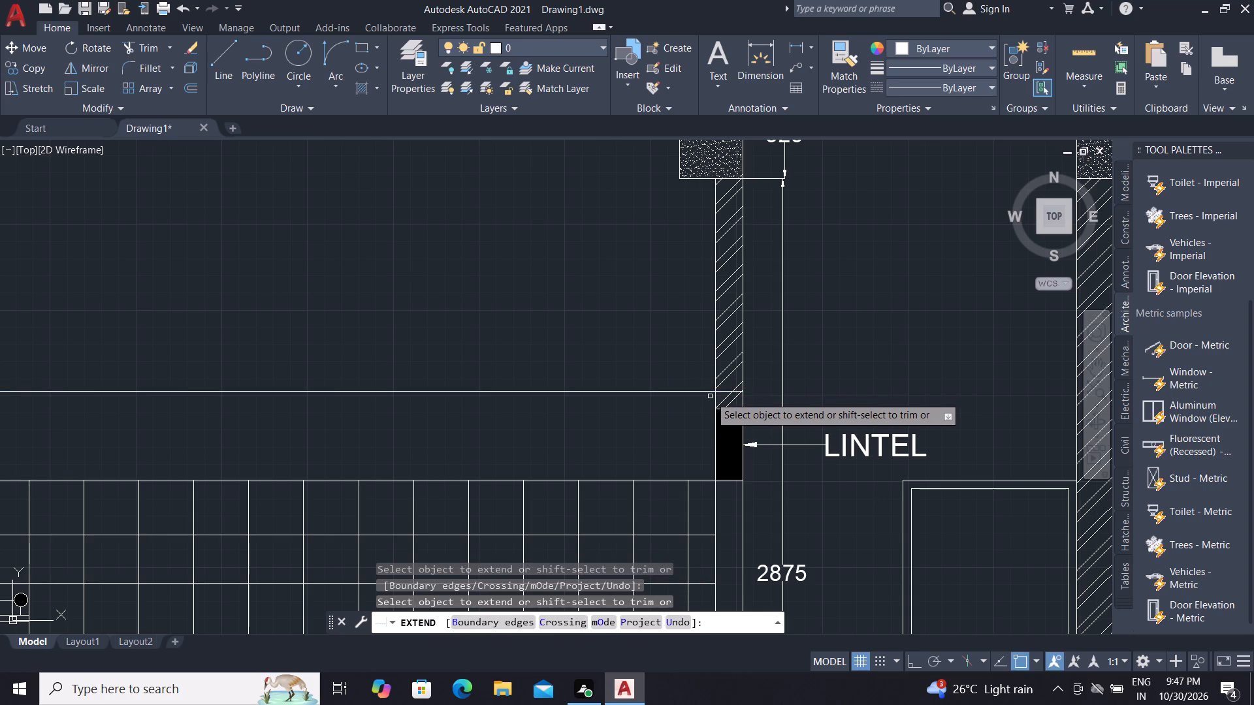
key("Escape")
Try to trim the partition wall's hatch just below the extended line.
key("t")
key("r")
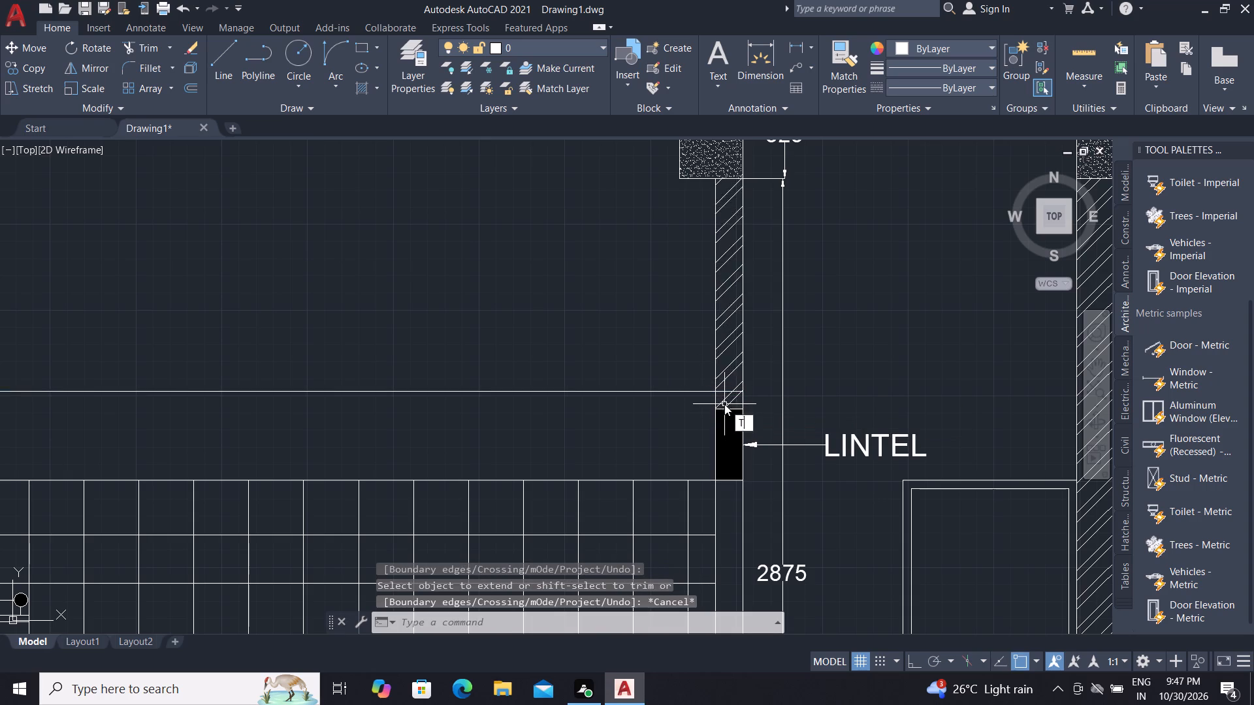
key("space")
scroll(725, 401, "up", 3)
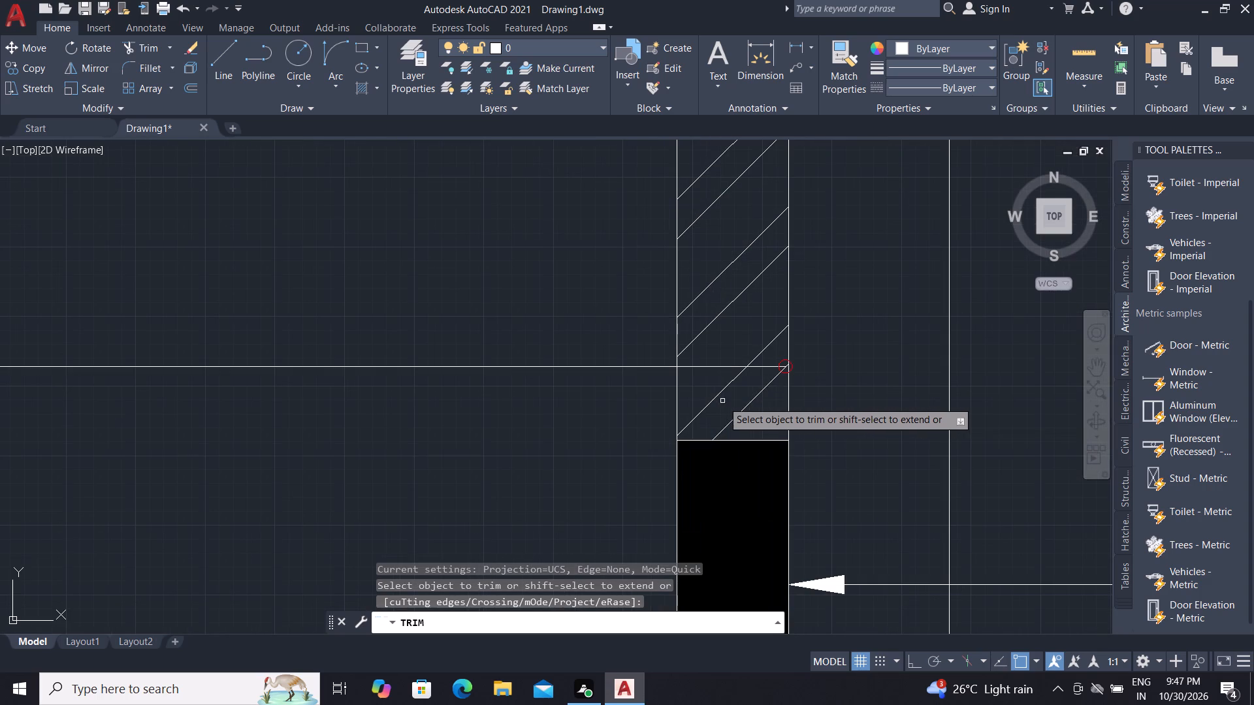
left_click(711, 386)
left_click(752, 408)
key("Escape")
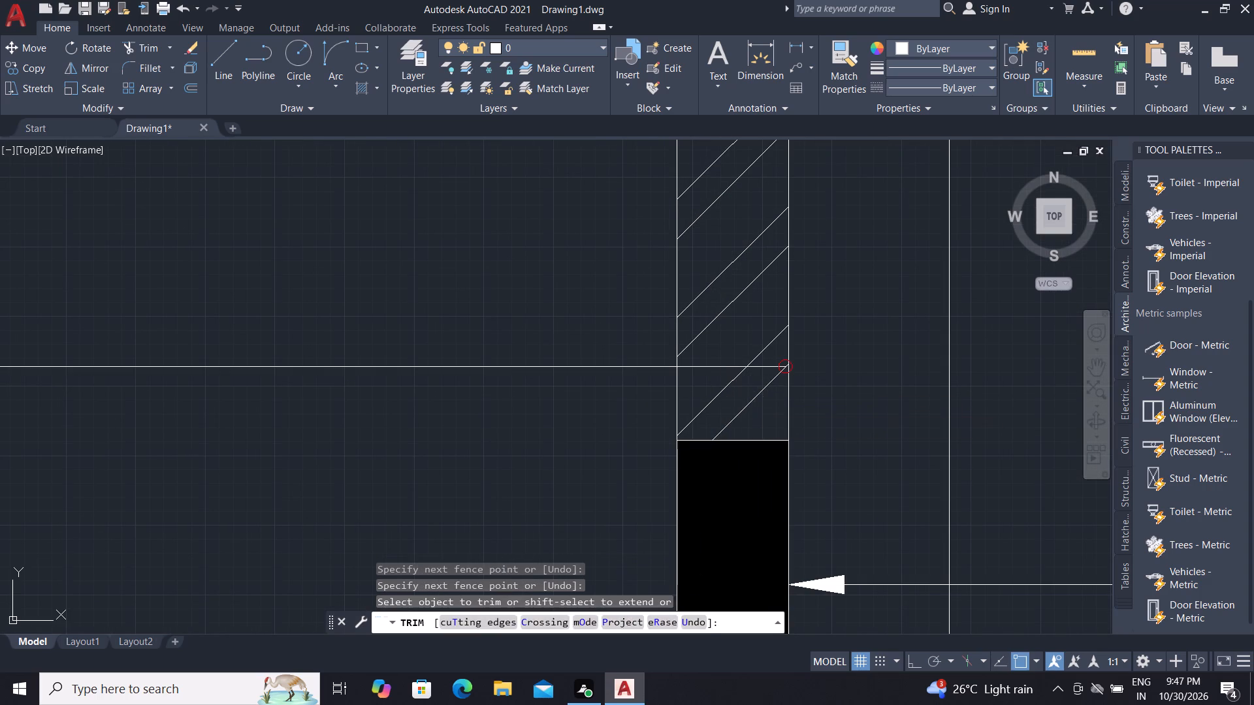
Delete the diagonal hatch of section B-B's partition wall above the lintel.
left_click(753, 398)
key("Delete")
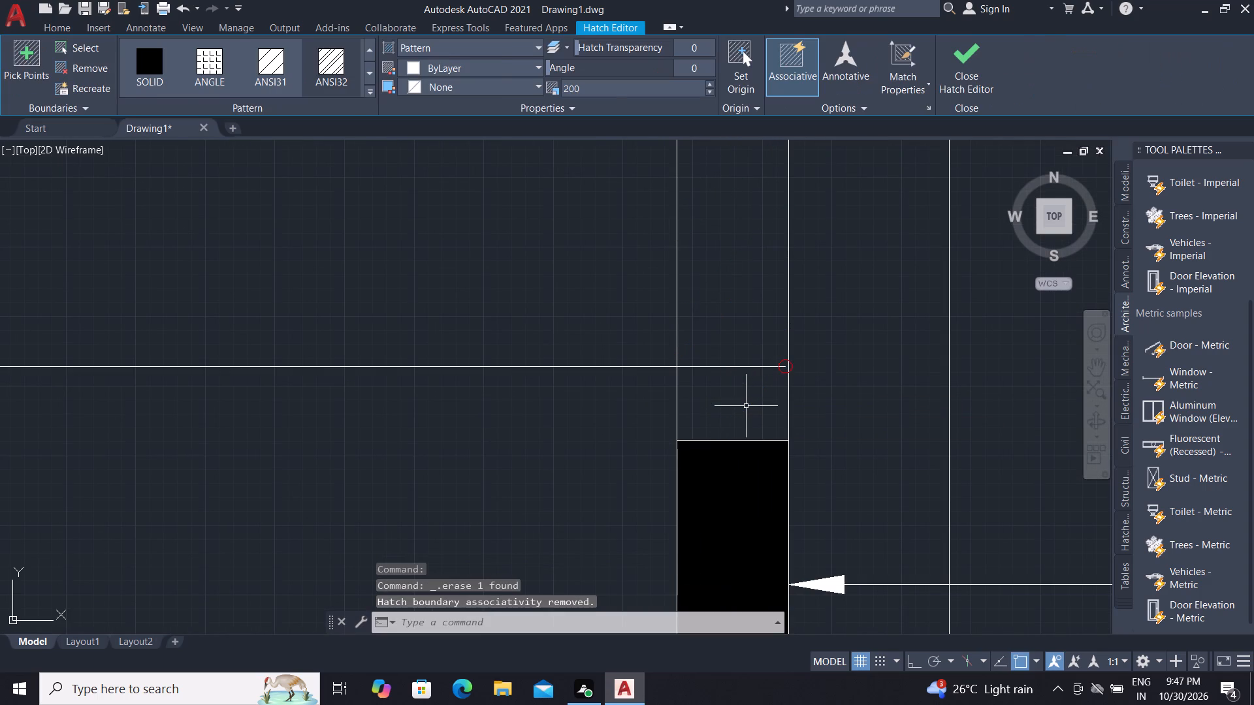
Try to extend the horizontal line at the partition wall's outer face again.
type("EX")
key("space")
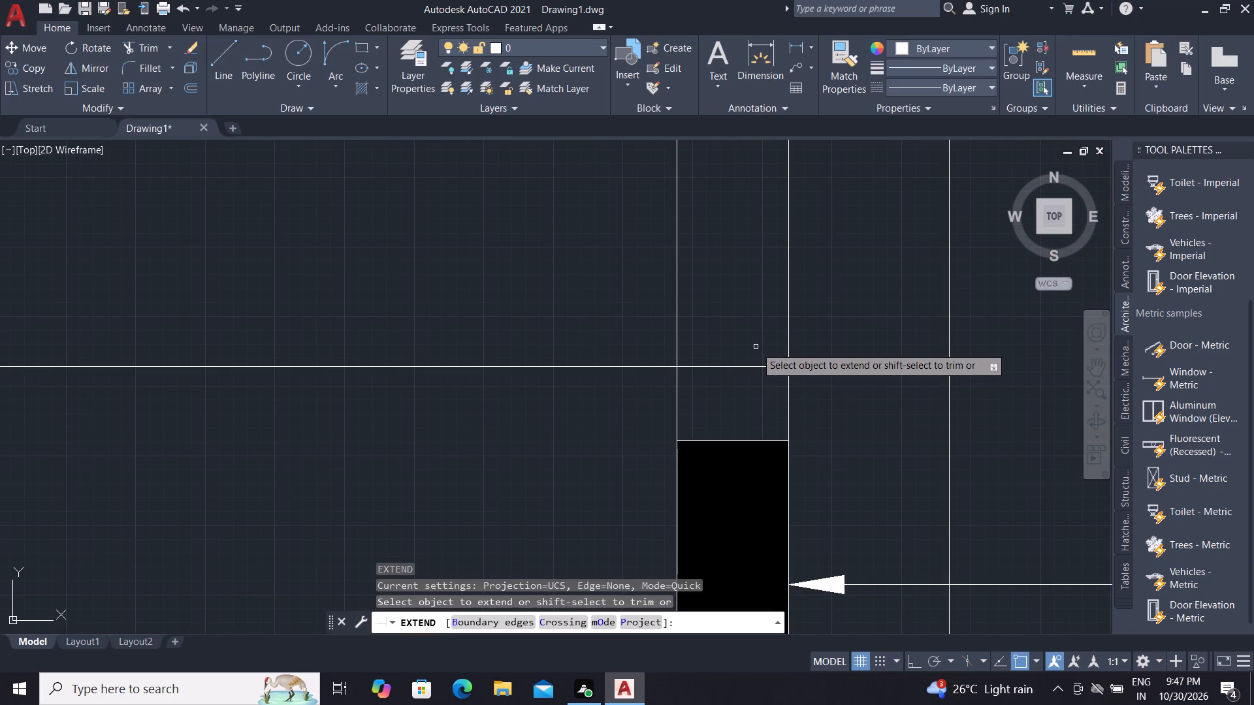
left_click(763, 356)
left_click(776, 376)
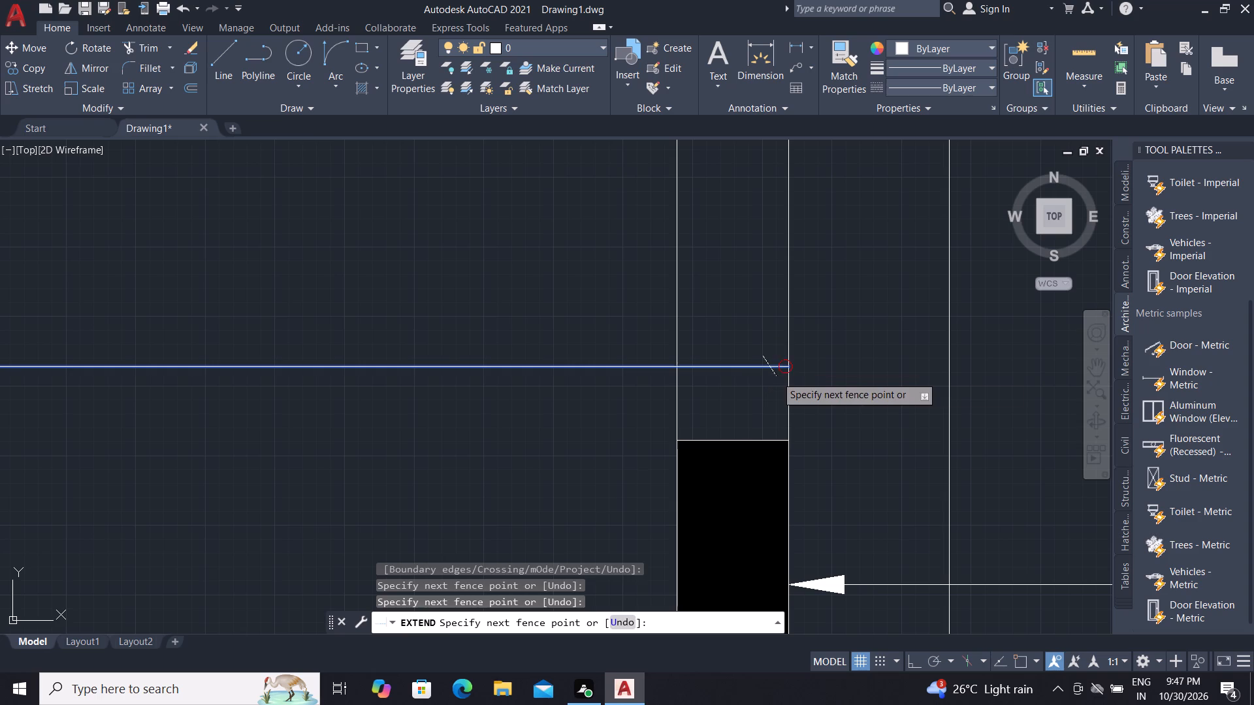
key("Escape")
Delete the solid black fill of section B-B's lintel.
scroll(782, 405, "down", 3)
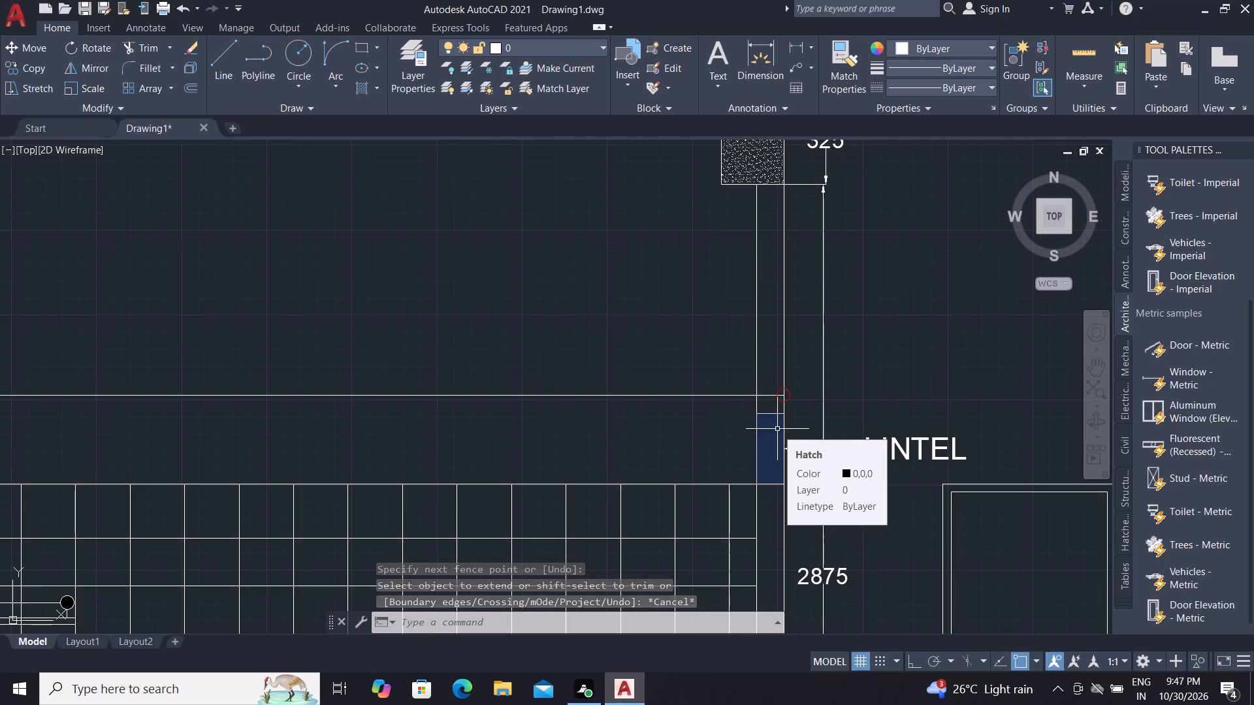
left_click(777, 429)
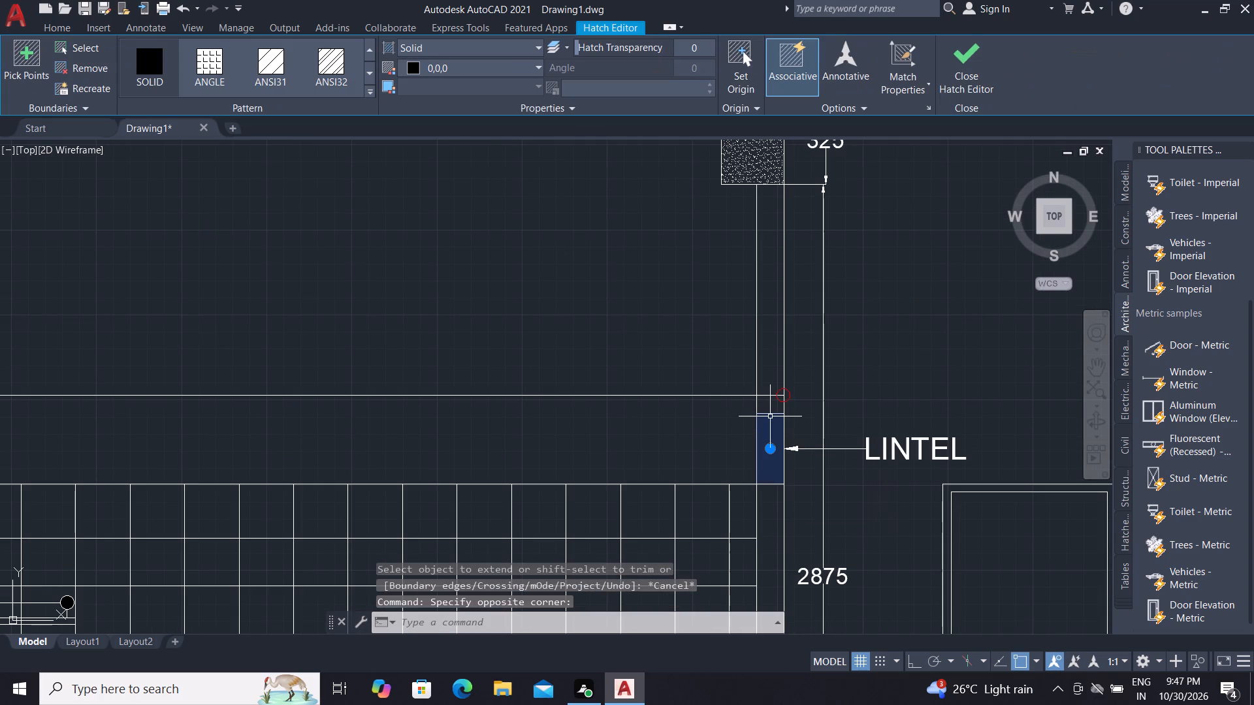
key("Delete")
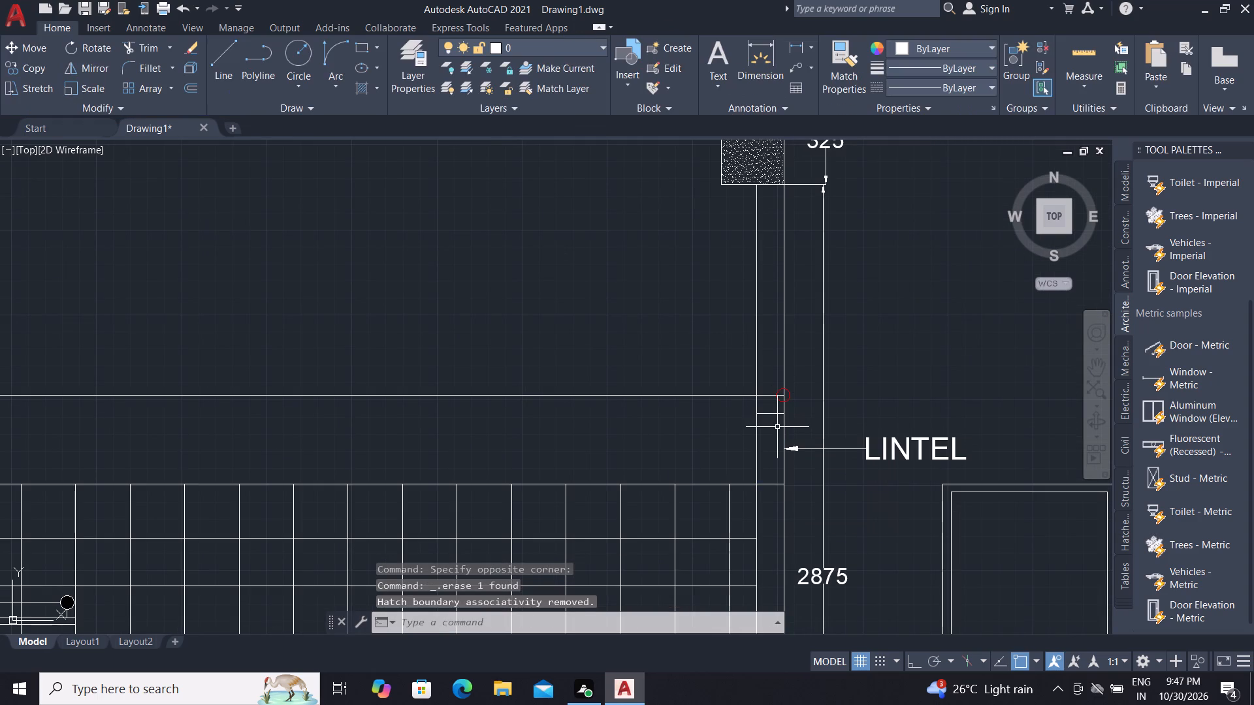
Move the LINTEL label and its leader up the partition wall, just above the extended line.
left_click(792, 447)
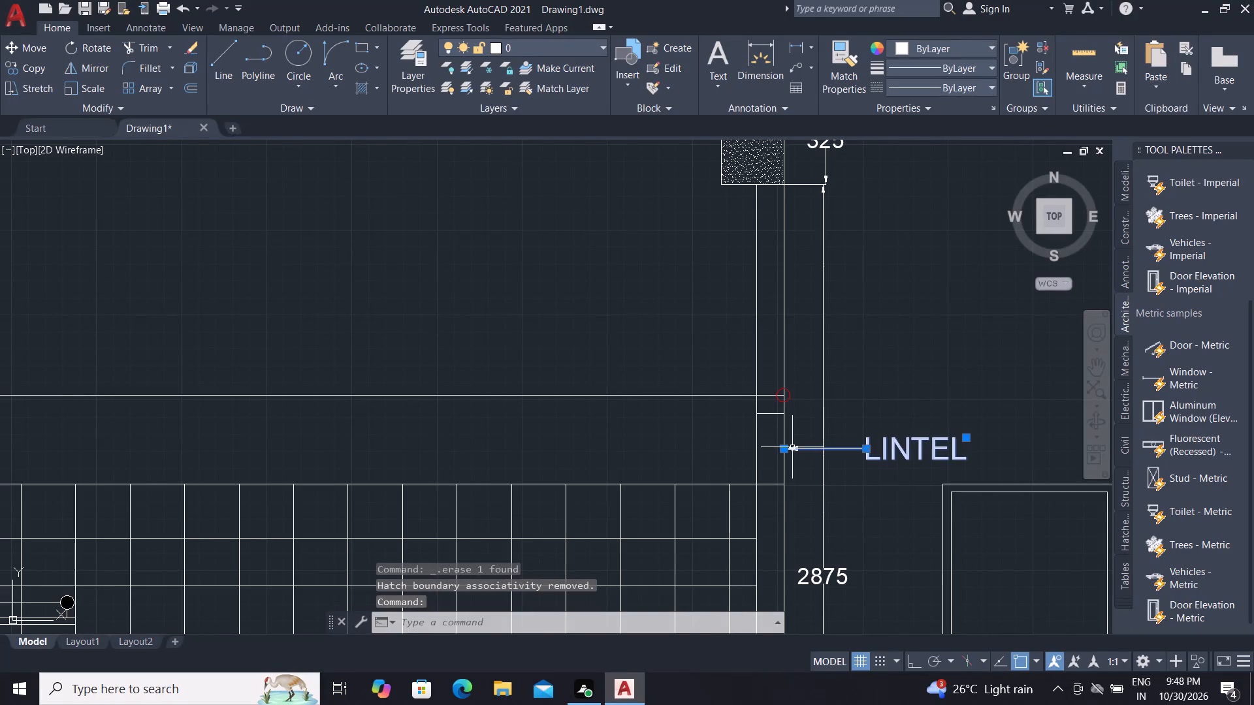
type("M")
key("space")
left_click(788, 445)
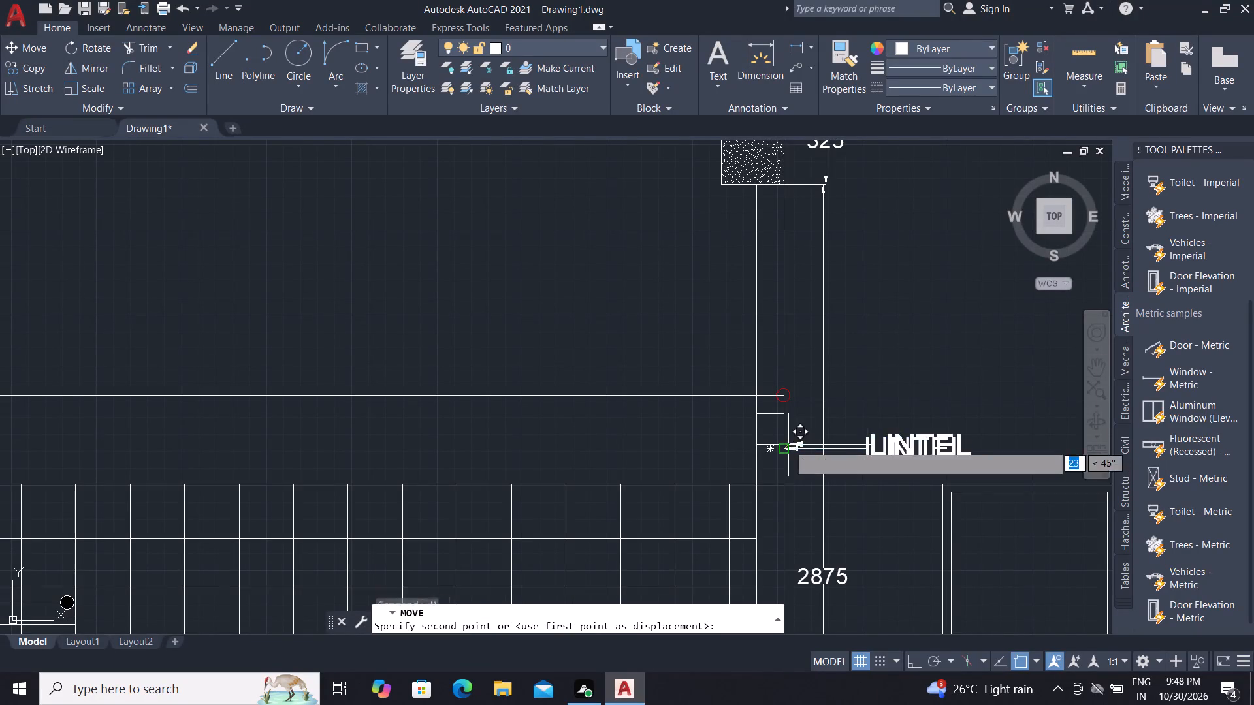
left_click(784, 365)
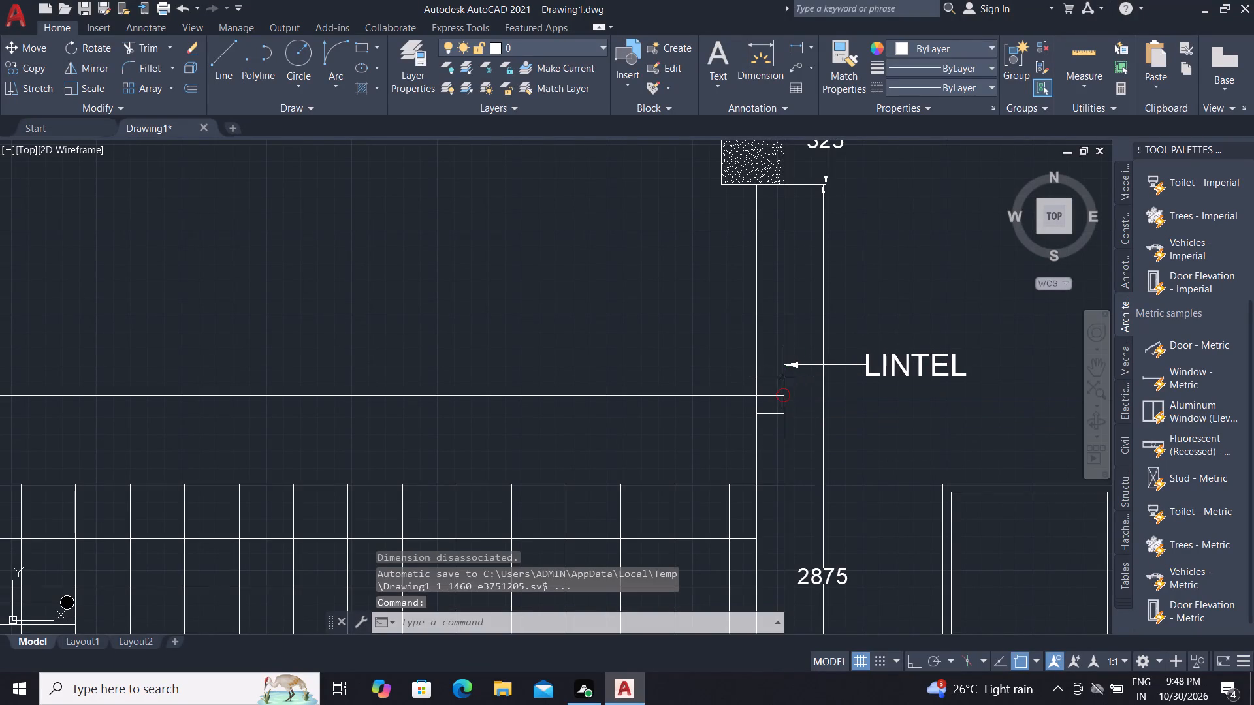
key("Escape")
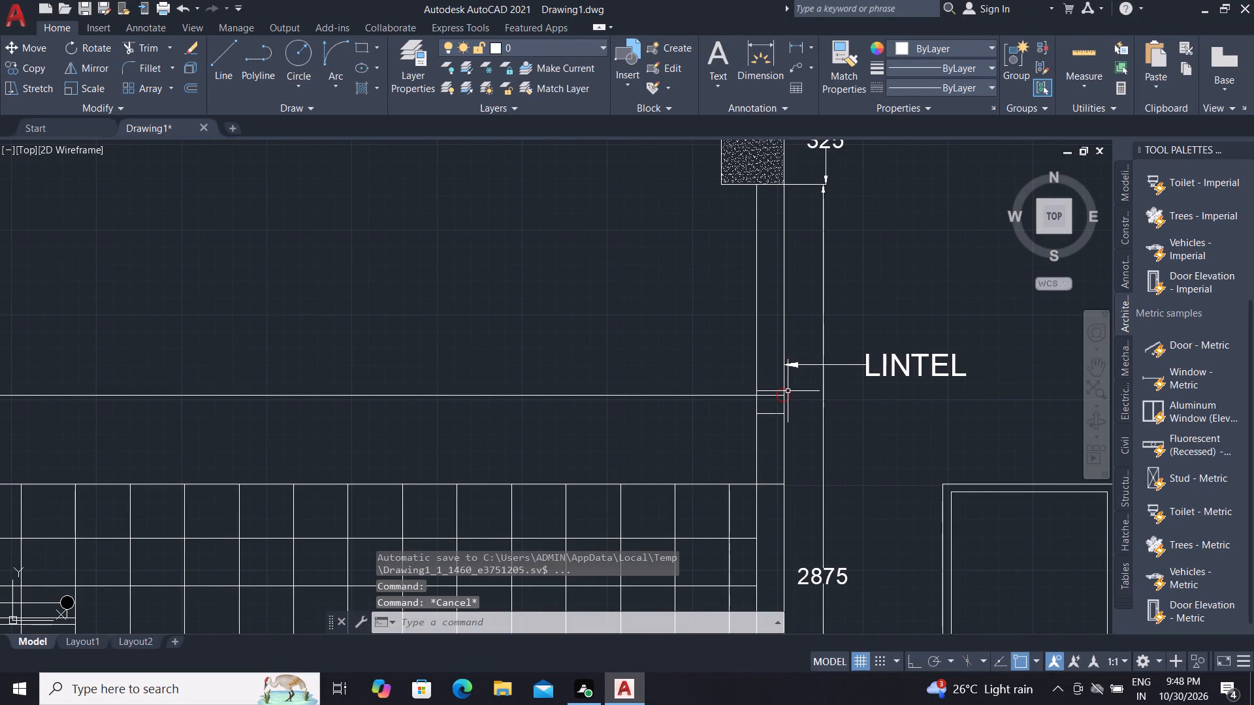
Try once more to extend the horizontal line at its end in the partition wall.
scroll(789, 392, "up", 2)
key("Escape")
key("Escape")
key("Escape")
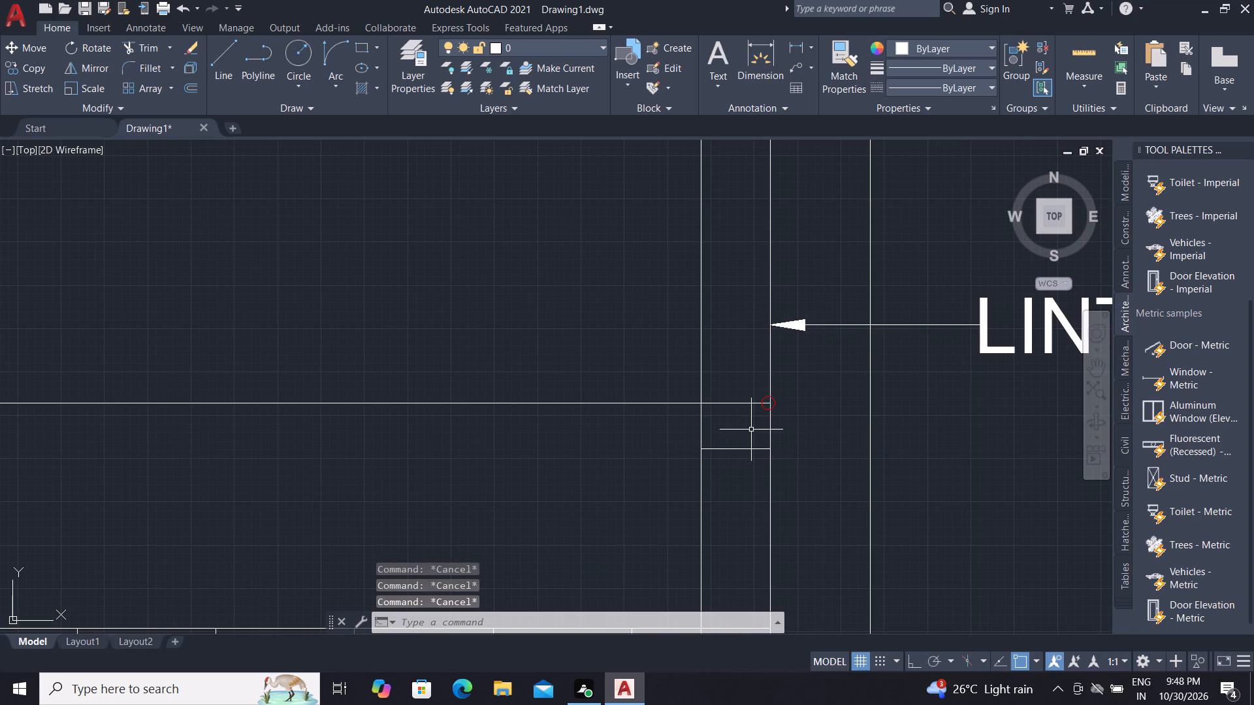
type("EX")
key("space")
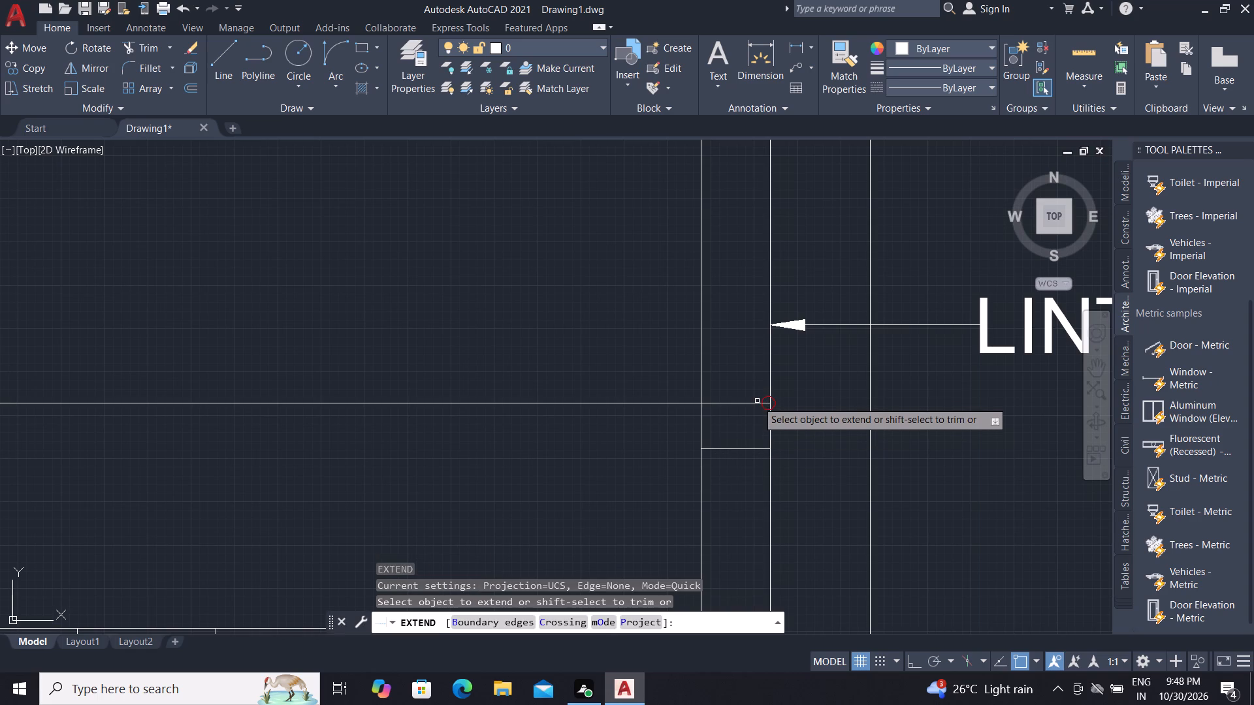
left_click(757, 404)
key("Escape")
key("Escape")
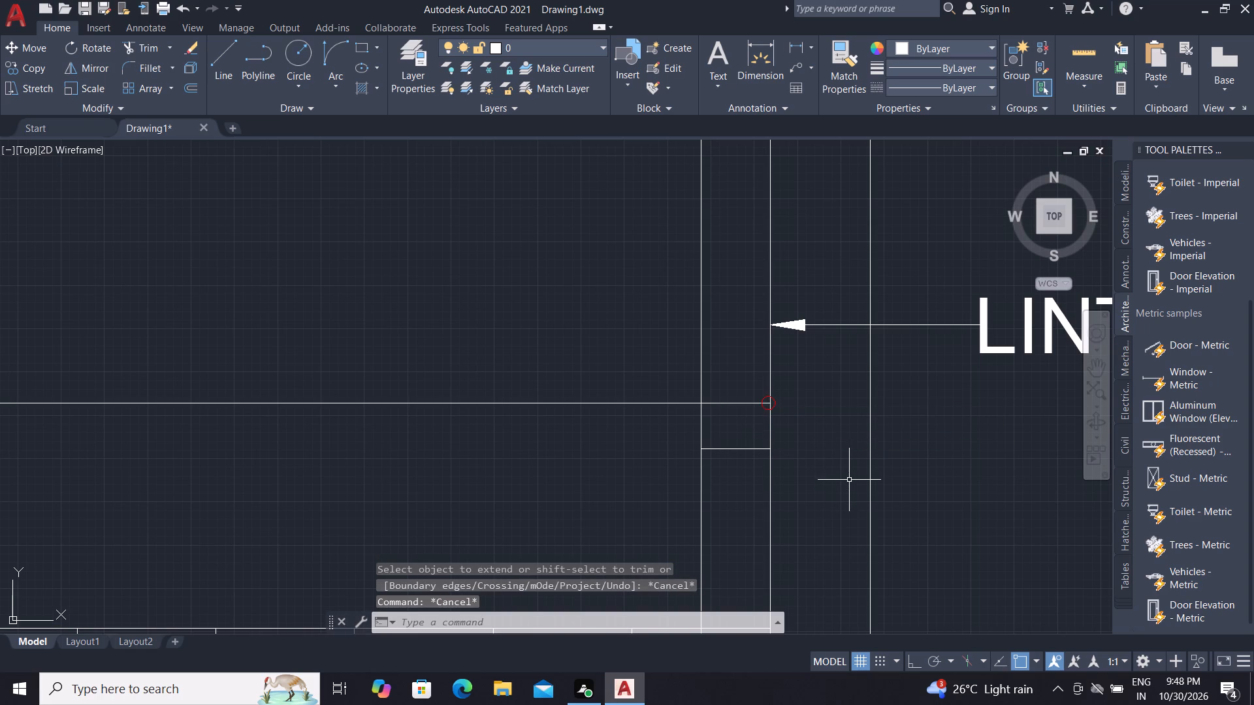
Draw a horizontal line across the partition wall between its two faces, just above the LINTEL leader arrow.
type("L")
key("space")
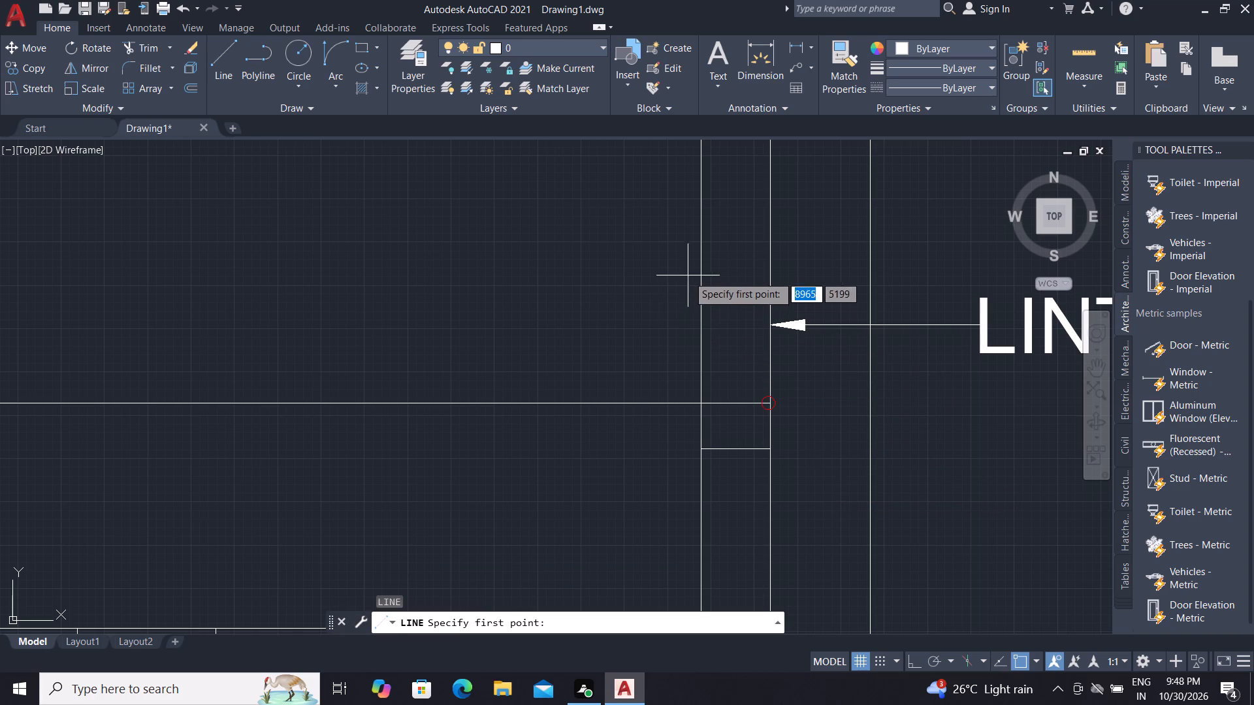
left_click(698, 243)
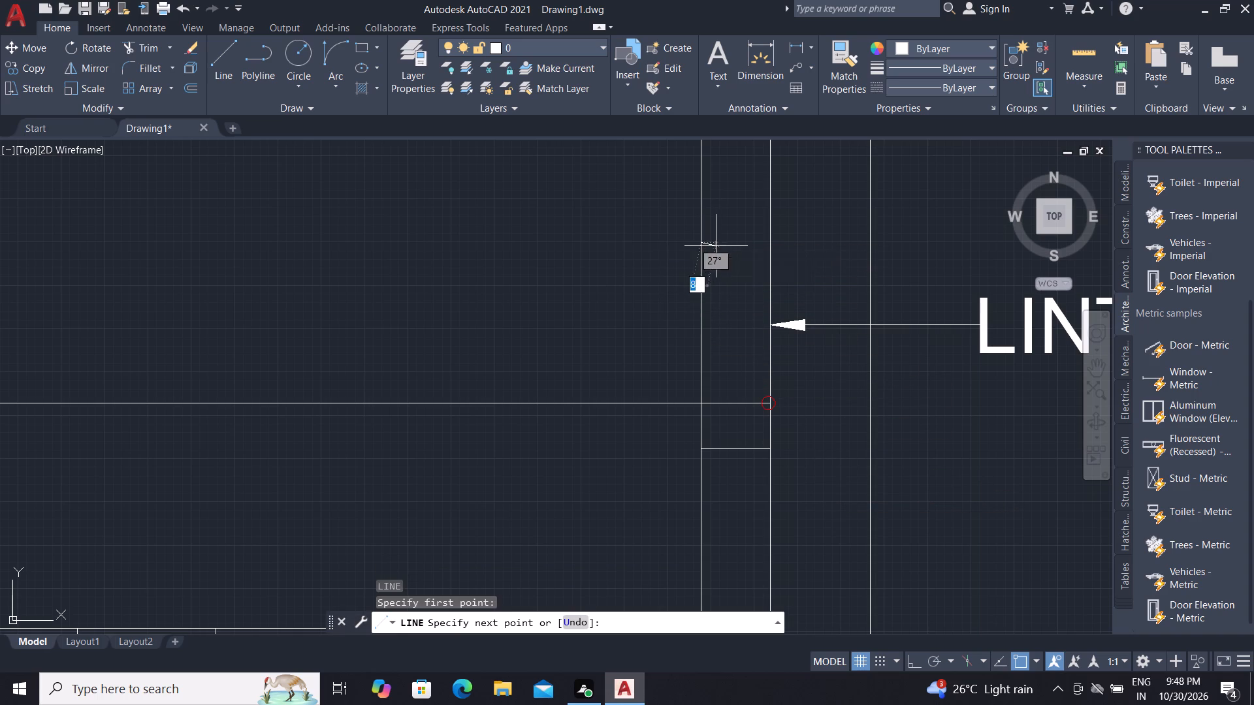
left_click(768, 239)
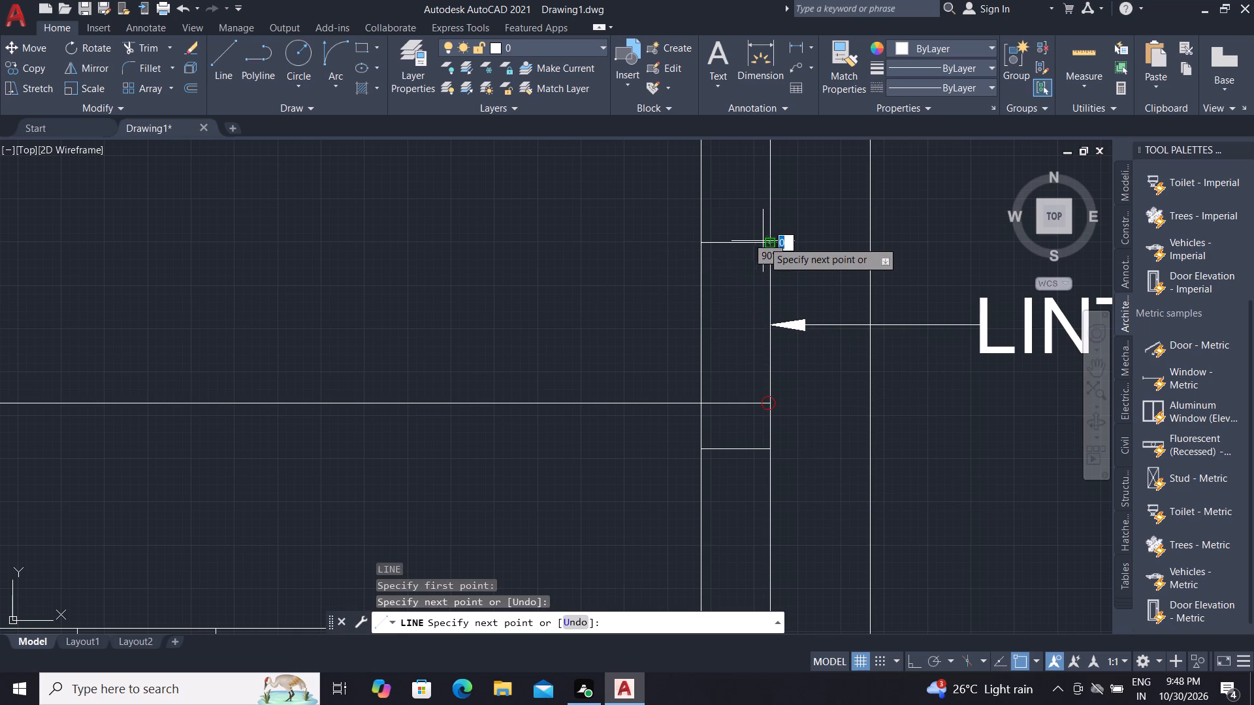
key("Escape")
Fill the lintel area between the new line and the long horizontal line with a solid black (0,0,0) hatch.
scroll(762, 240, "up", 2)
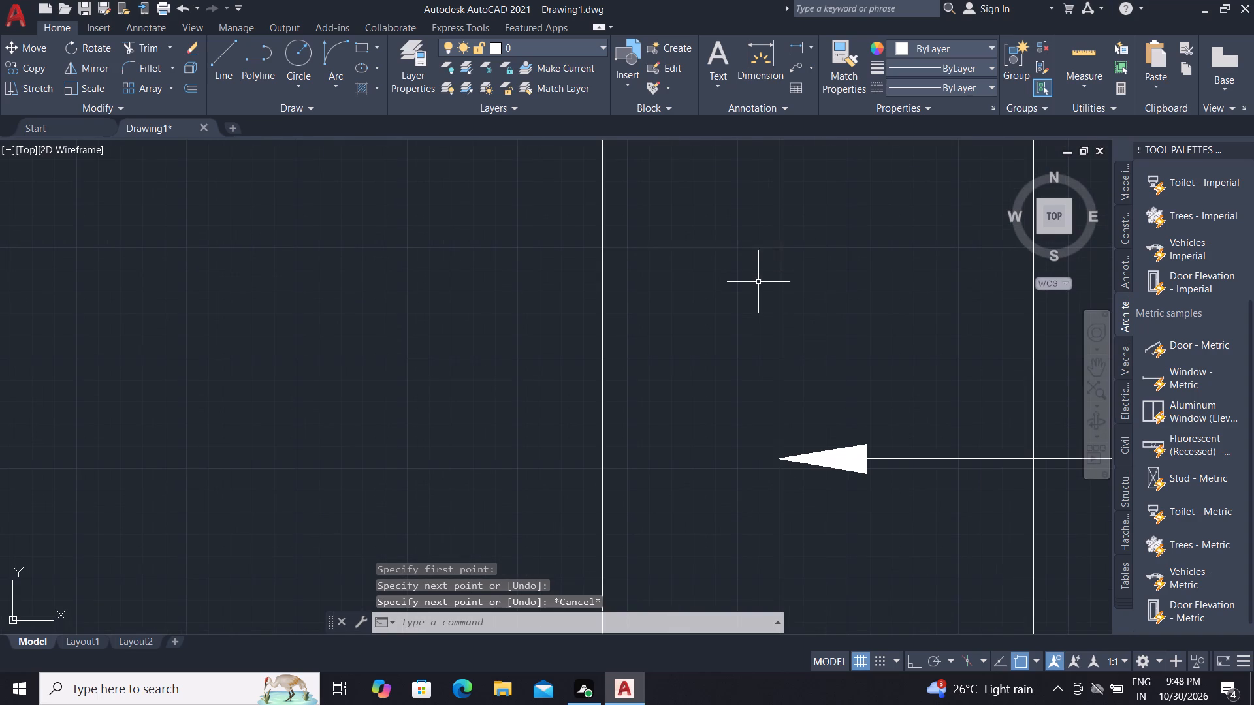
key("h")
key("space")
scroll(745, 300, "down", 2)
left_click(751, 352)
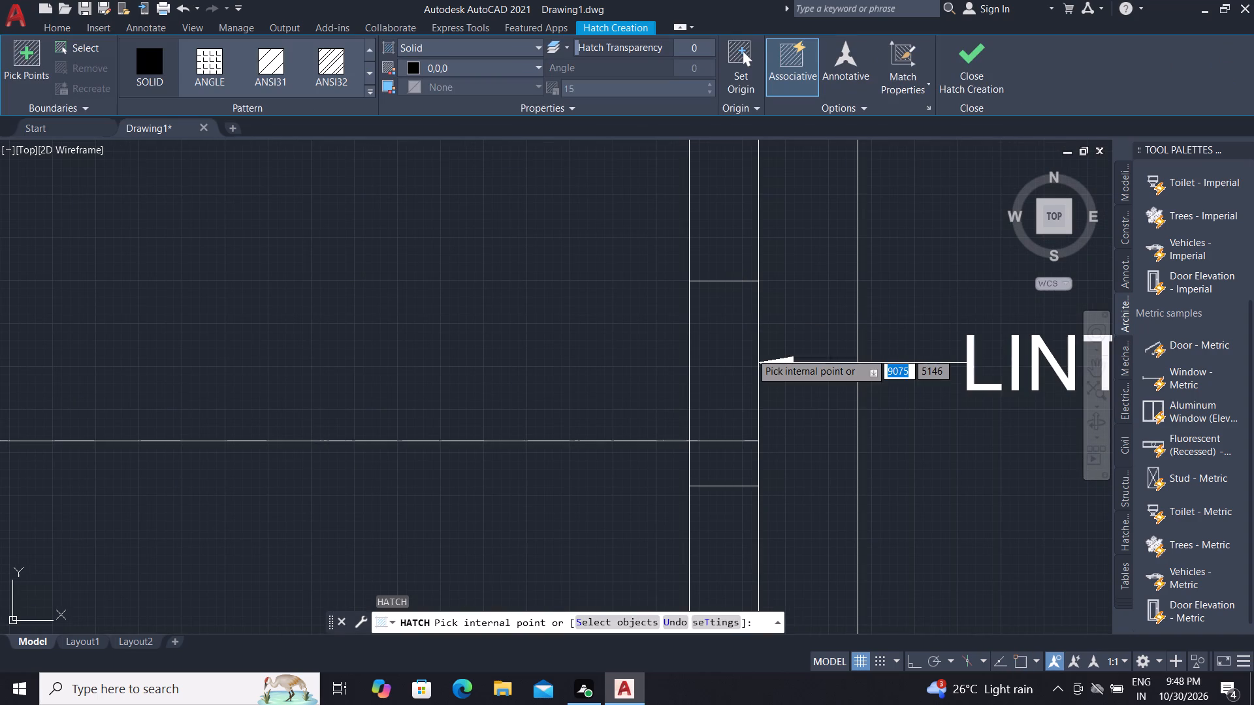
key("Escape")
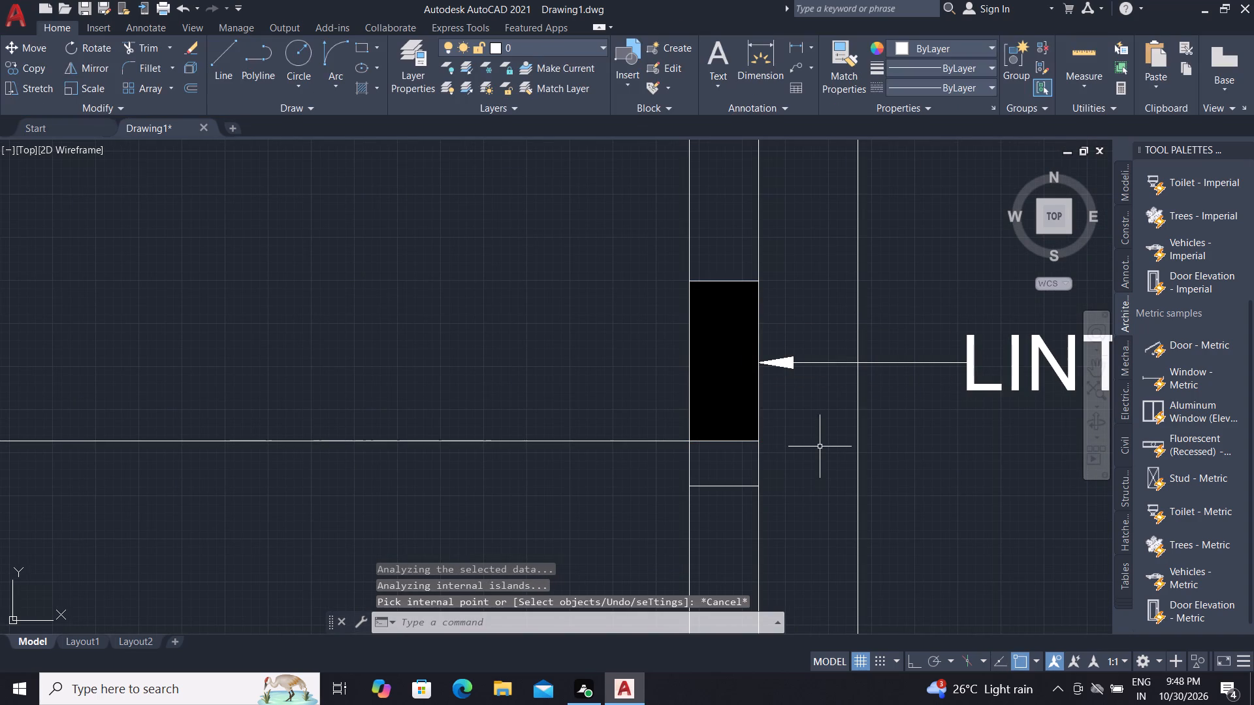
Trim away the short horizontal line across the partition wall below the filled lintel.
key("t")
key("r")
key("space")
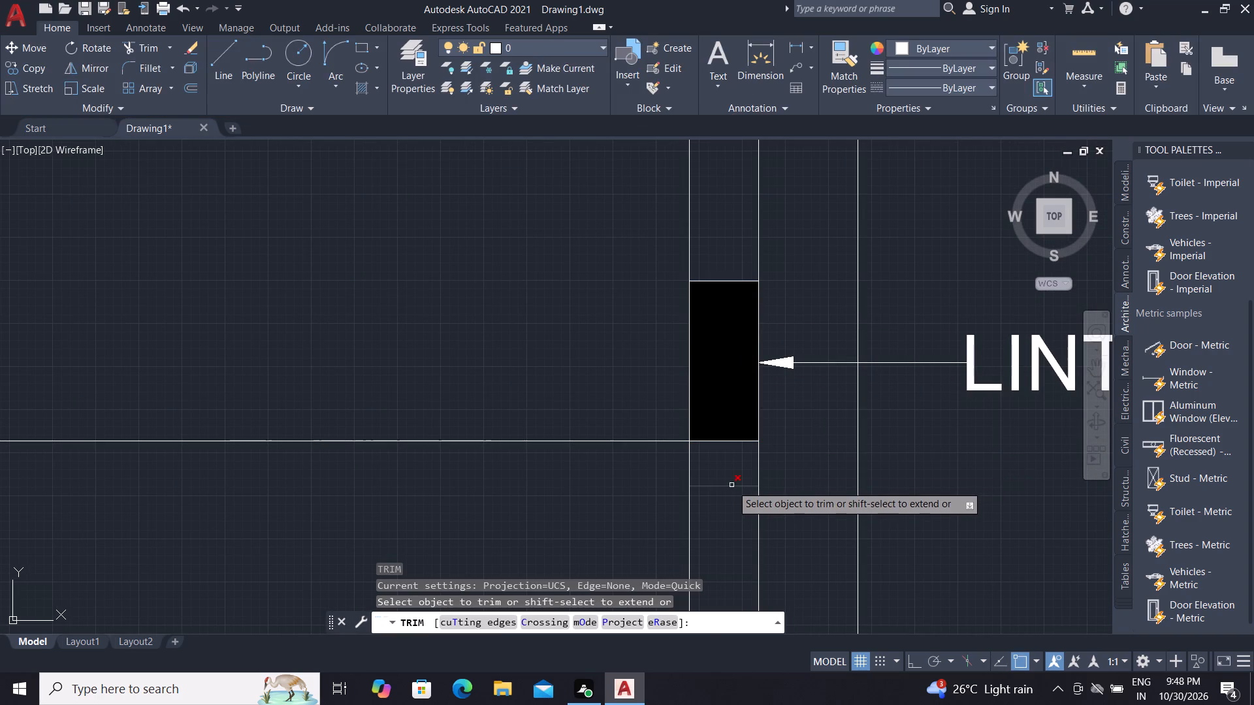
left_click(731, 485)
key("Escape")
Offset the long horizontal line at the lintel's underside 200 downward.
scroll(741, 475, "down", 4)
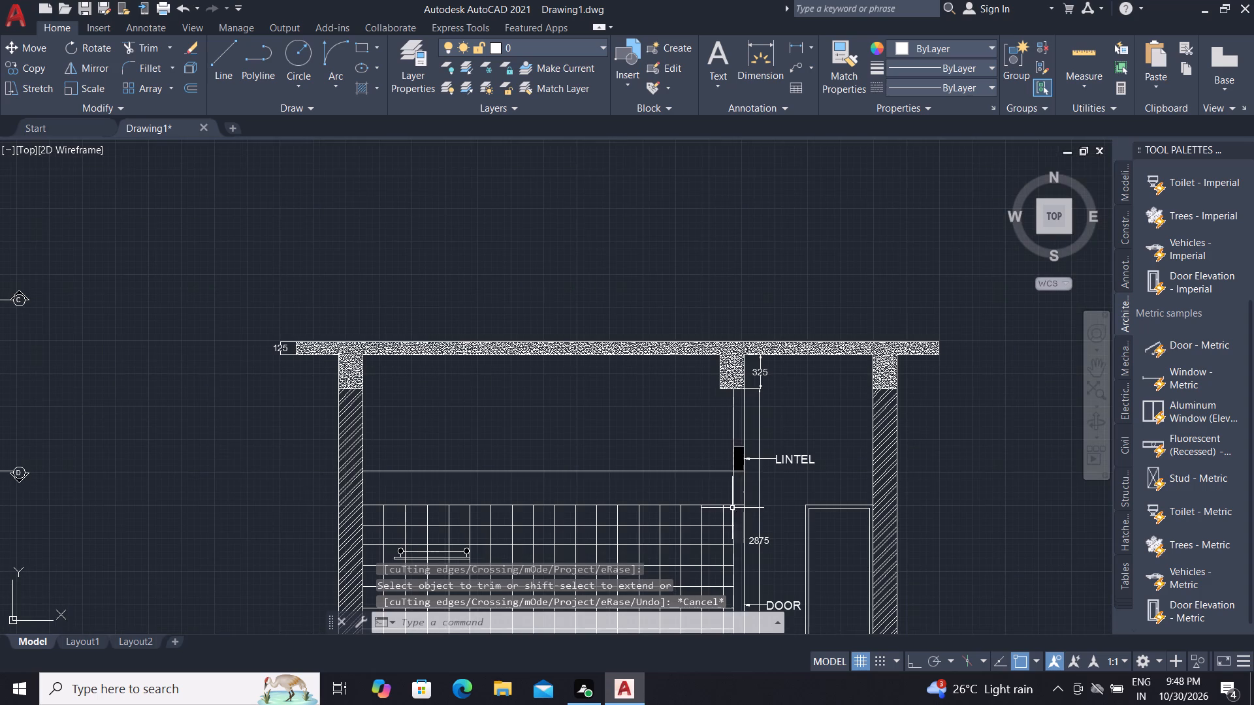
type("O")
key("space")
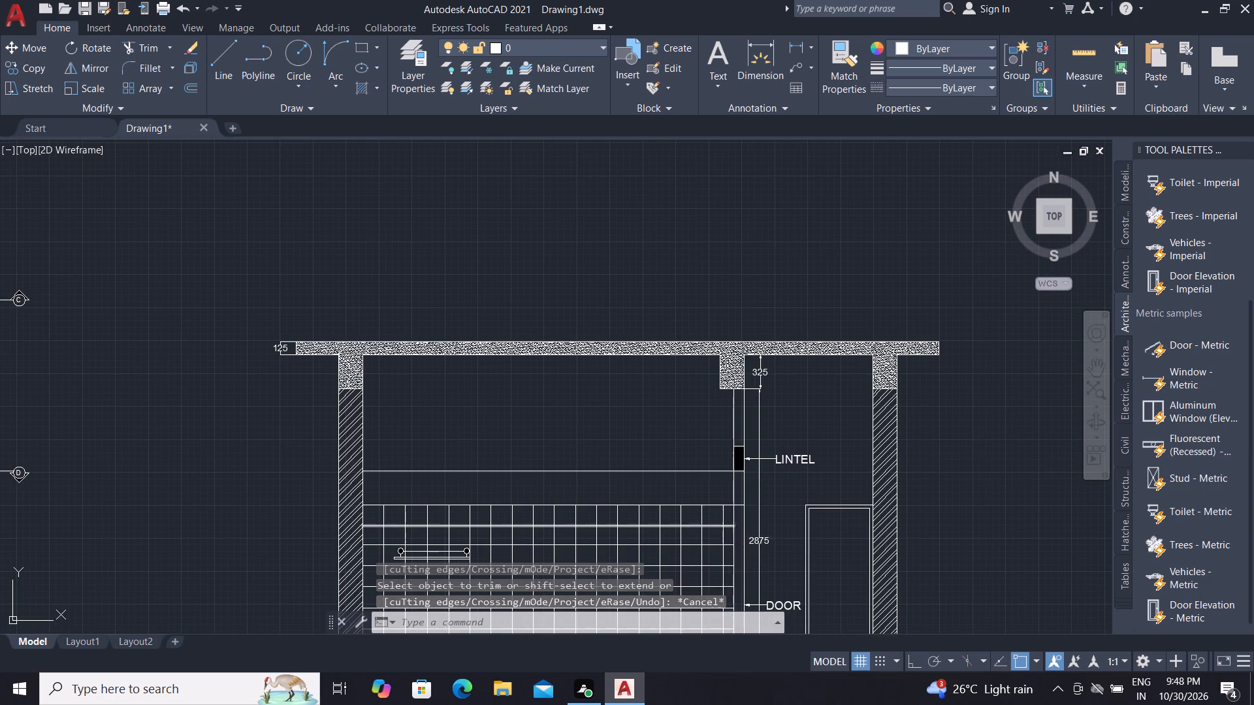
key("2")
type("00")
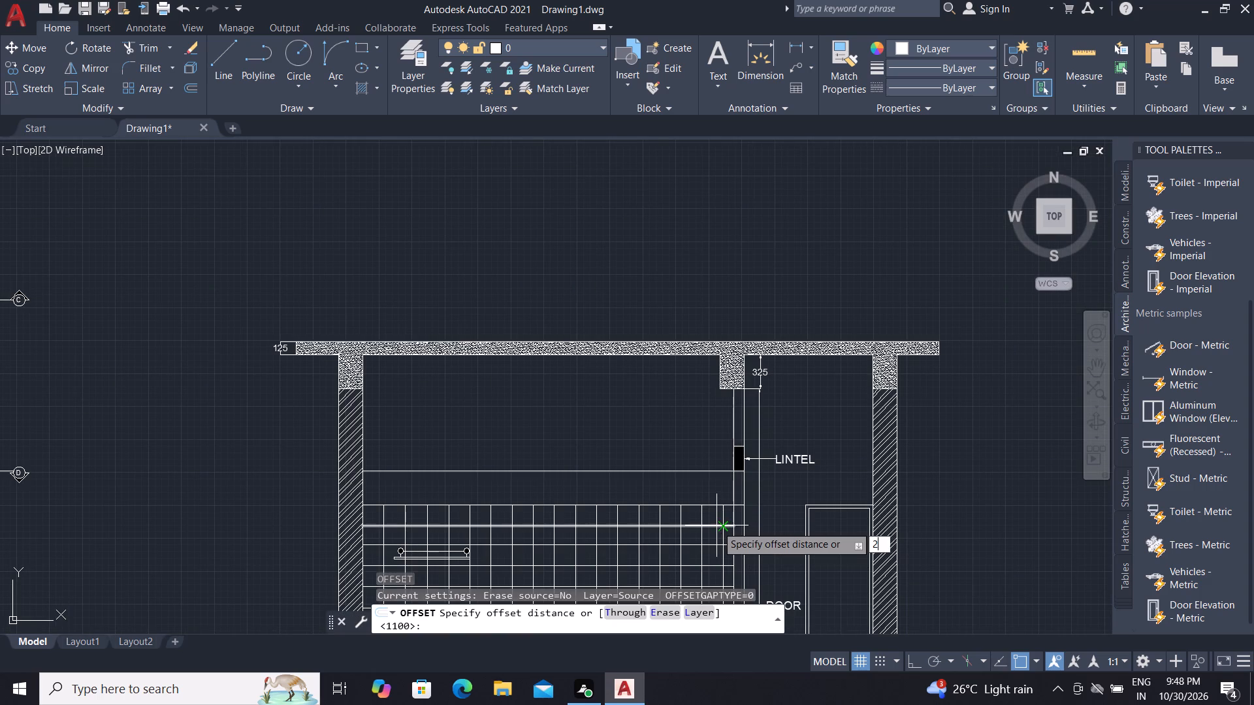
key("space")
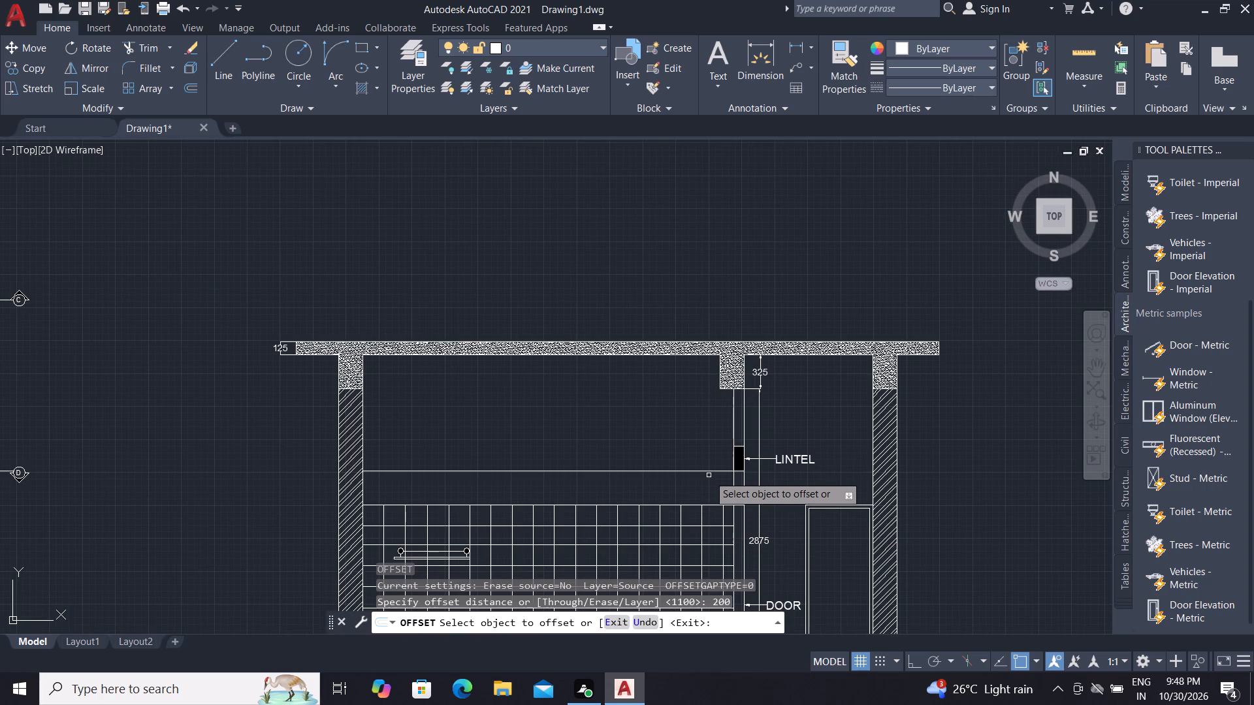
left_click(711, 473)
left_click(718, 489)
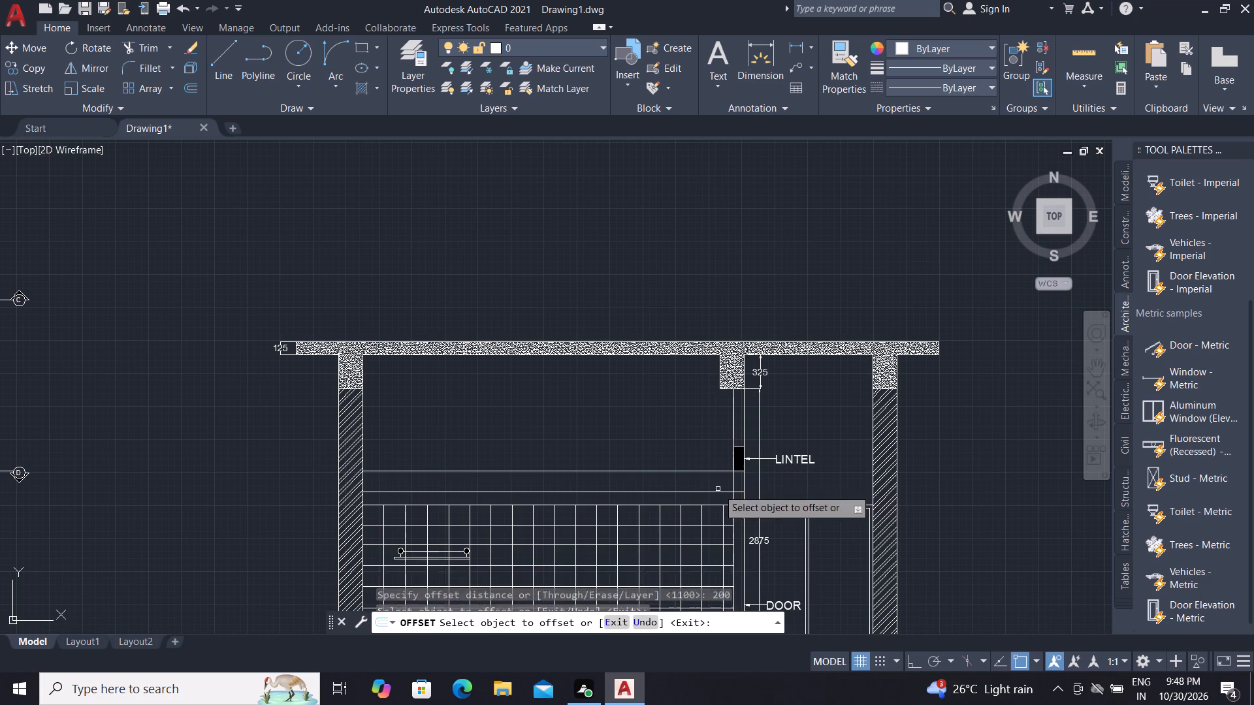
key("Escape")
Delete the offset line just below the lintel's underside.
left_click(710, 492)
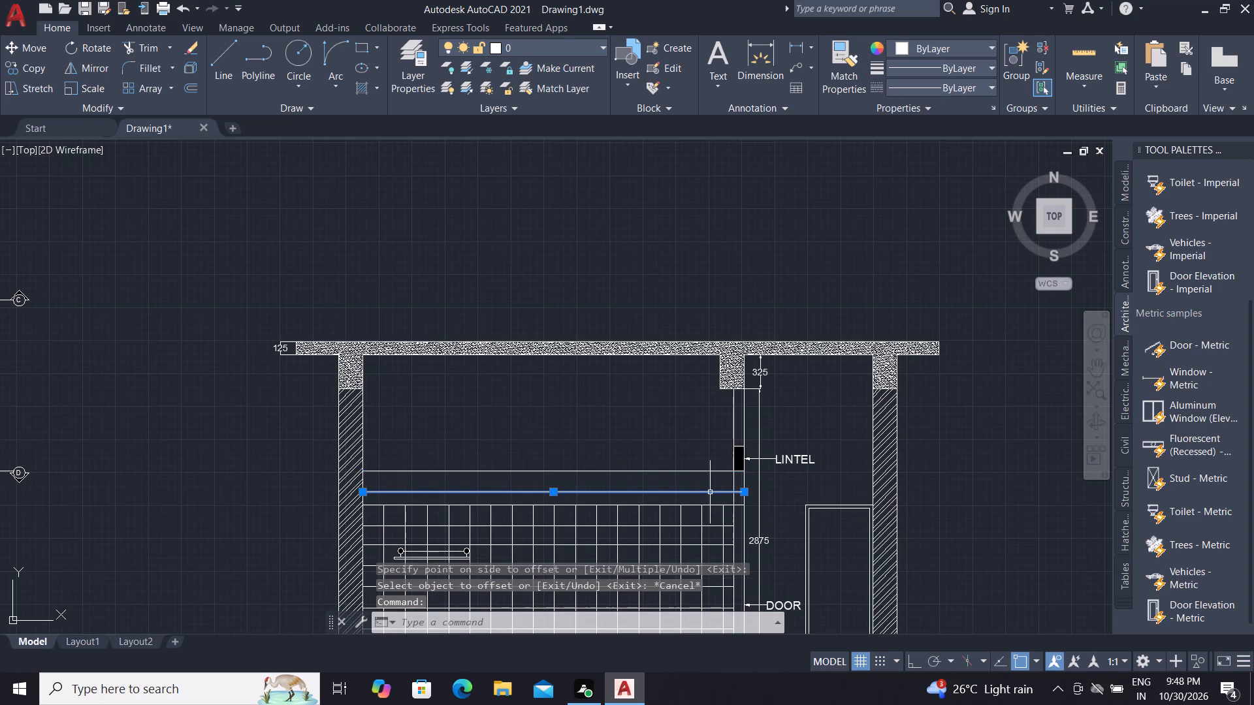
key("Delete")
Offset the top horizontal line of the wall tile grid 200 upward.
type("O")
key("space")
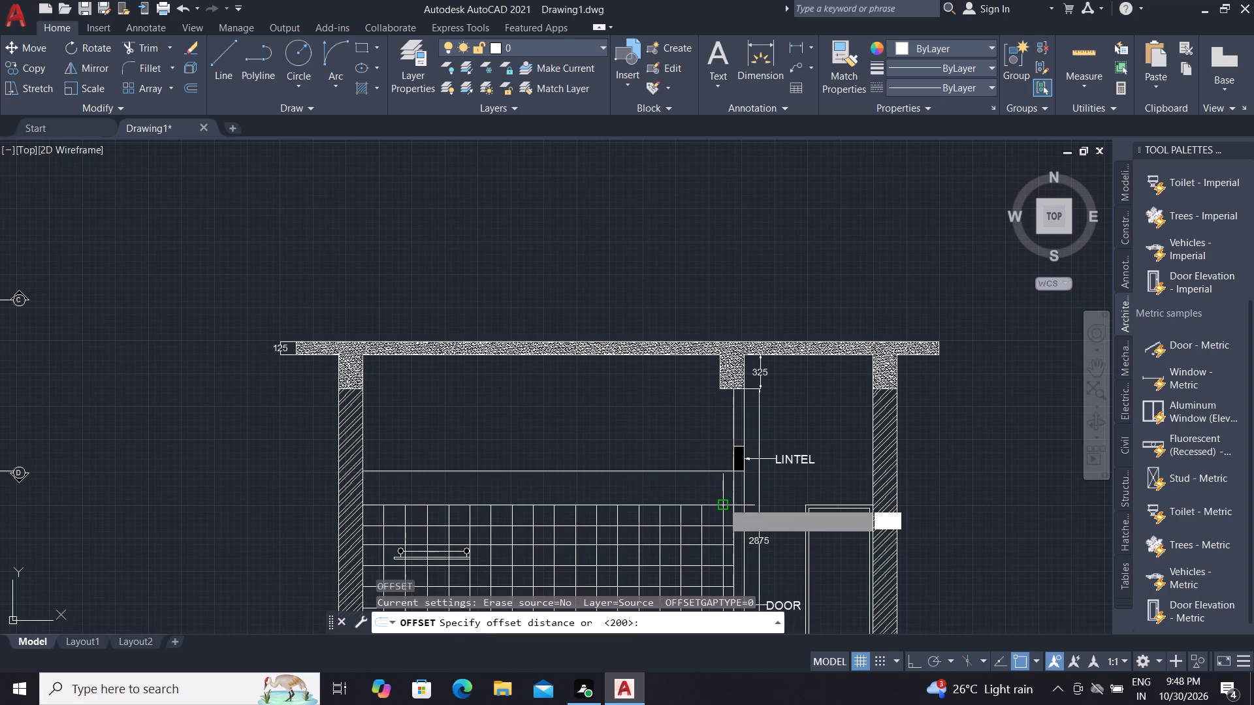
key("space")
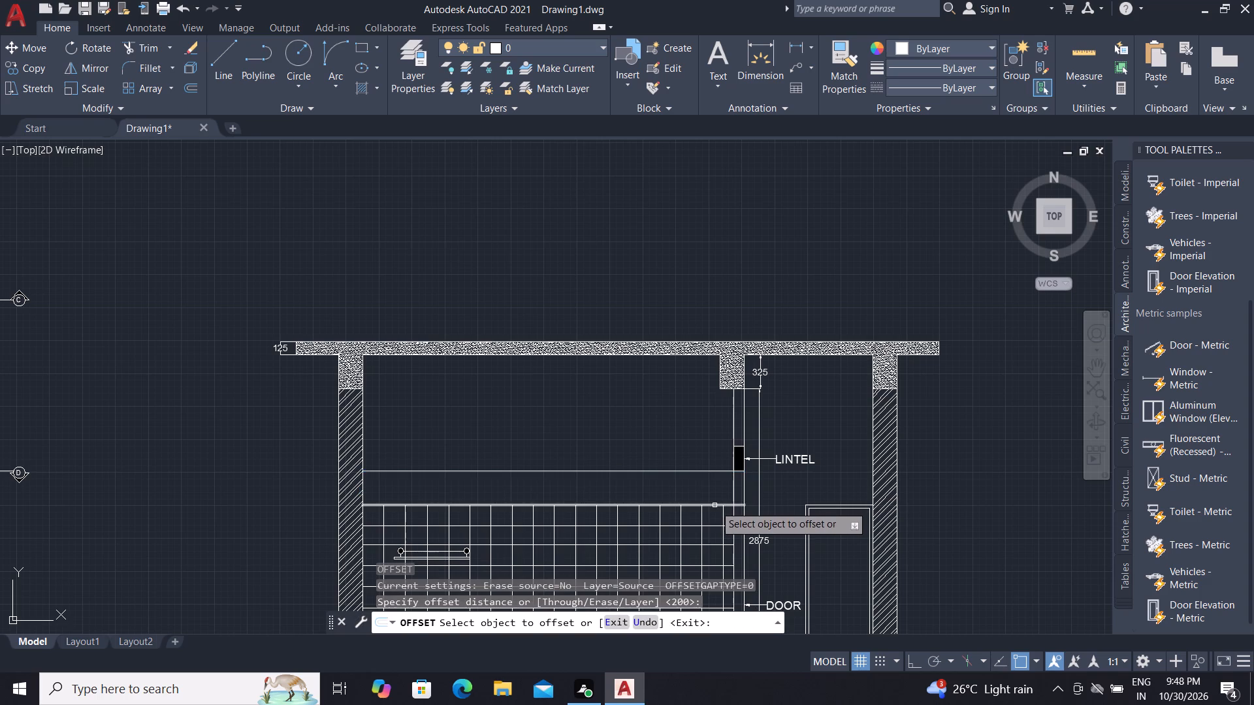
left_click(715, 505)
left_click(706, 474)
scroll(705, 478, "up", 2)
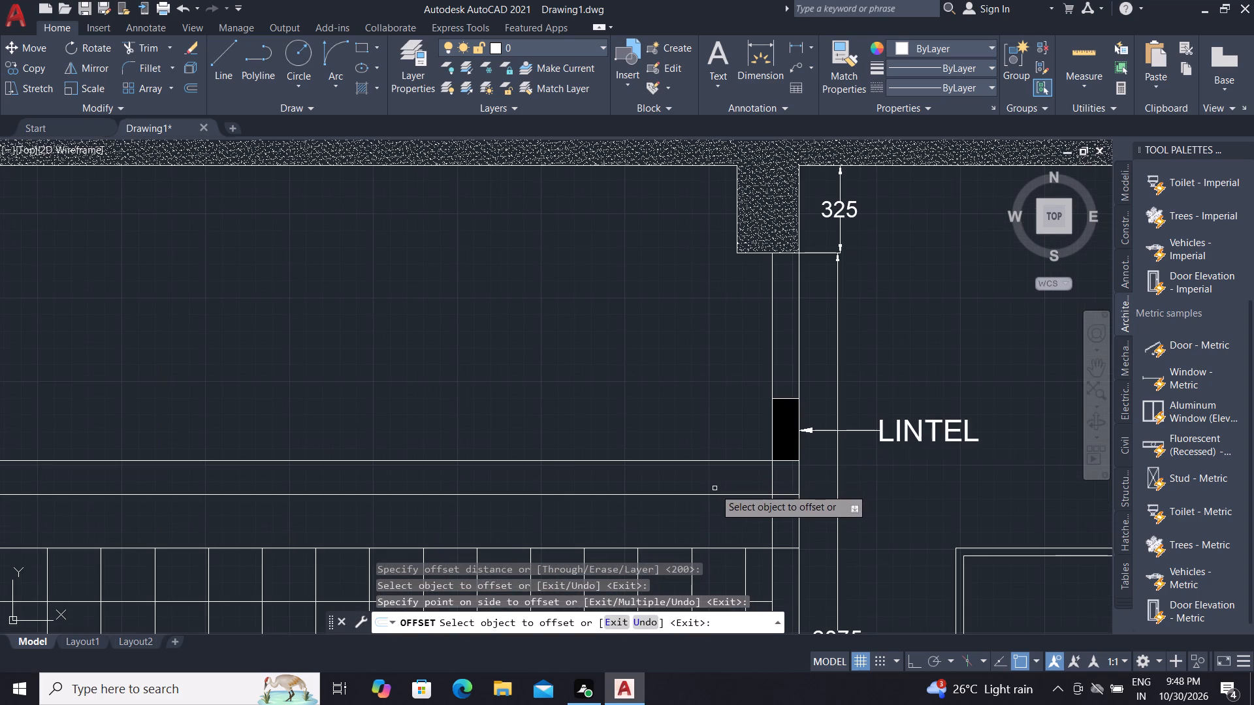
key("Escape")
Extend the three vertical tile lines nearest the partition wall up to the horizontal line at the lintel's underside.
scroll(745, 479, "down", 1)
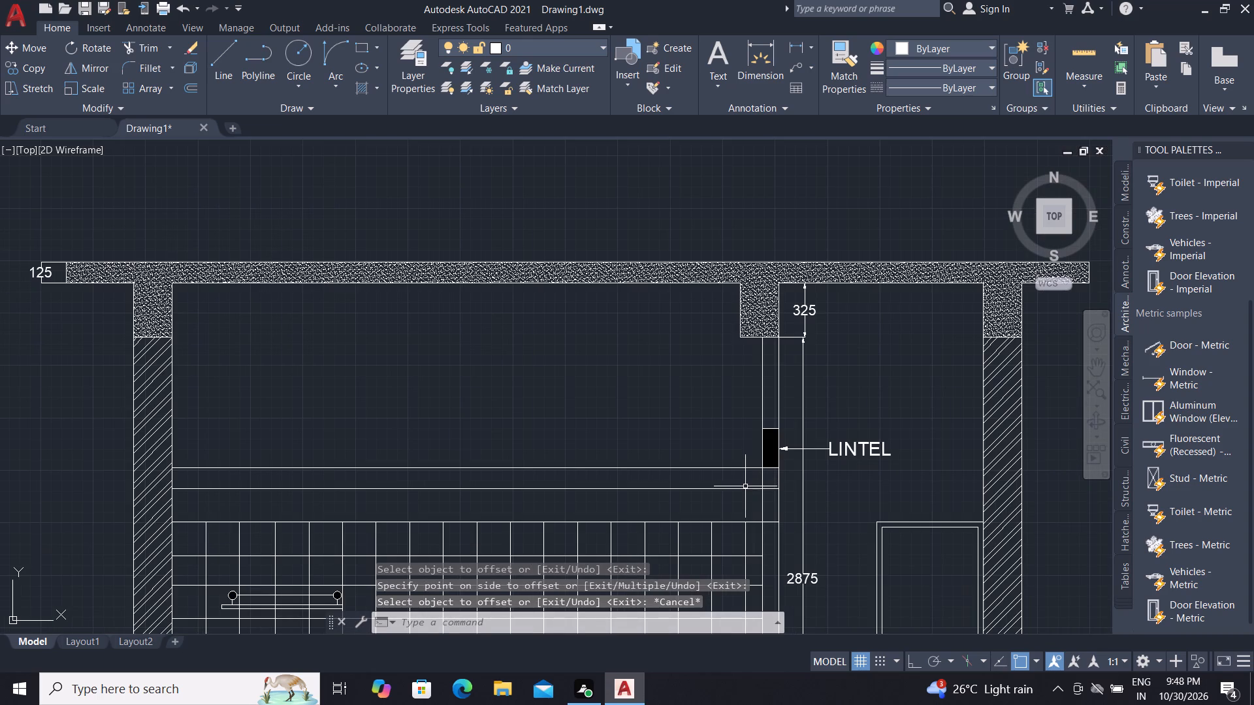
type("EX")
key("space")
left_click(745, 527)
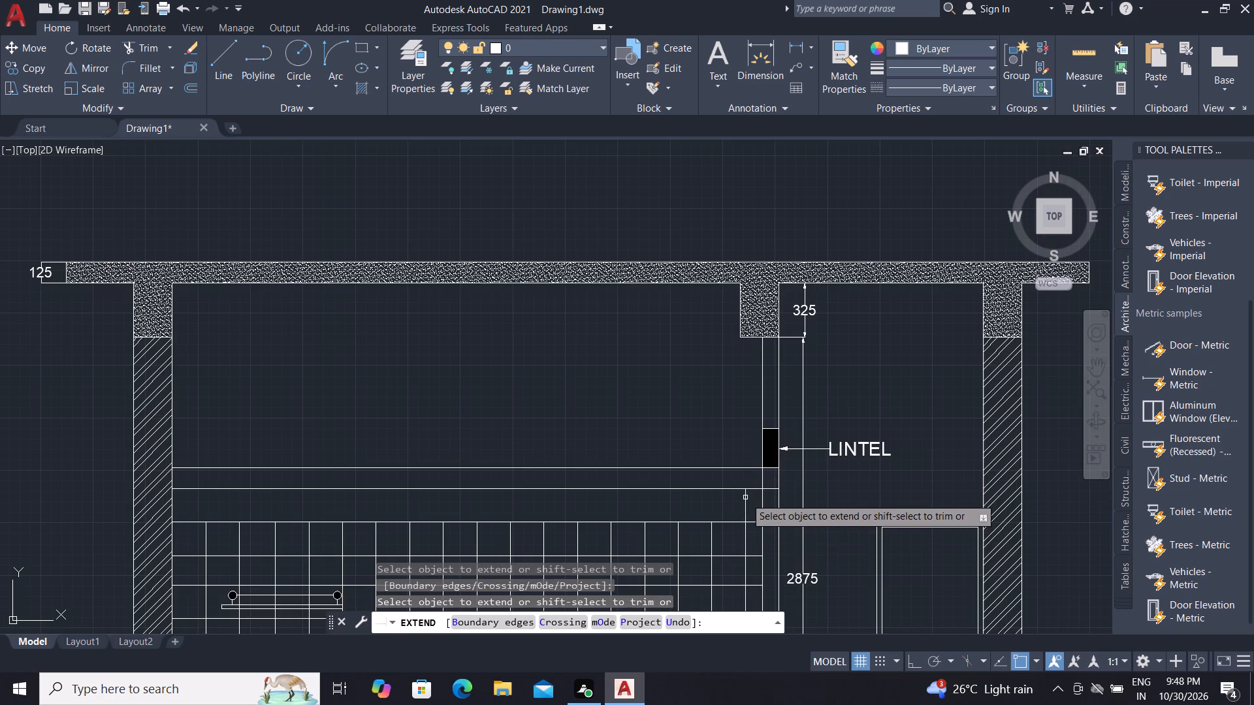
left_click(745, 495)
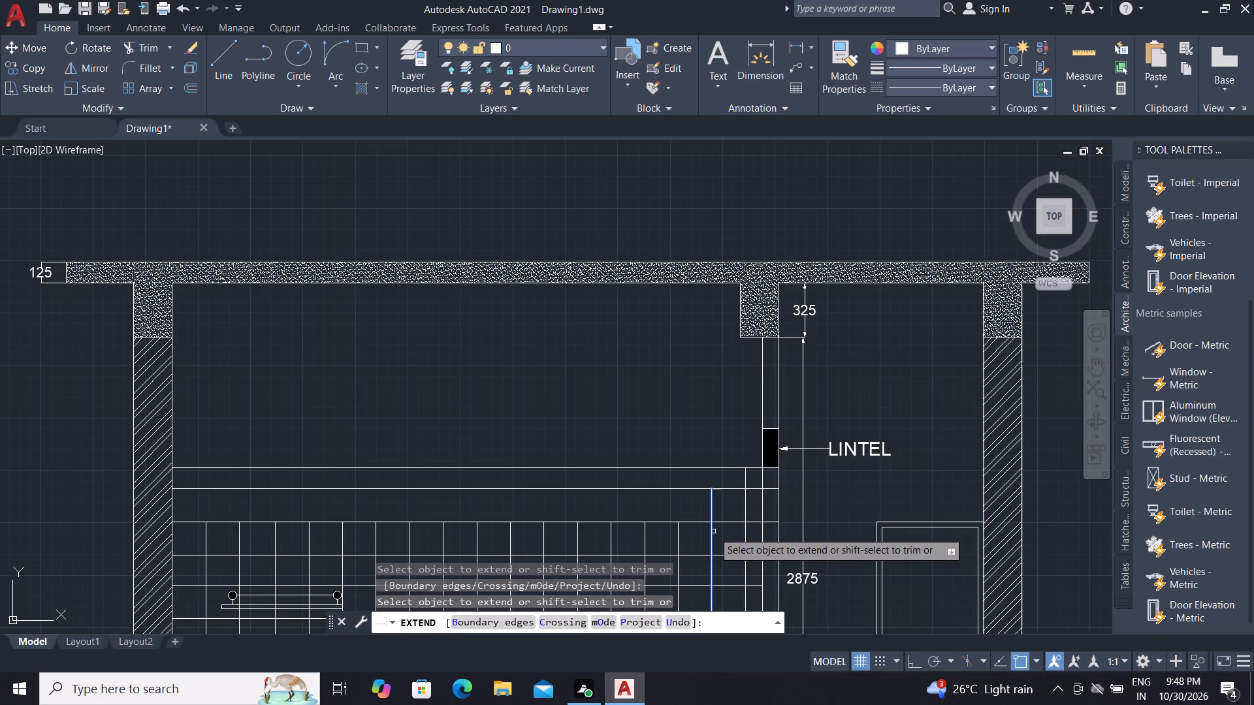
left_click(711, 531)
left_click(711, 502)
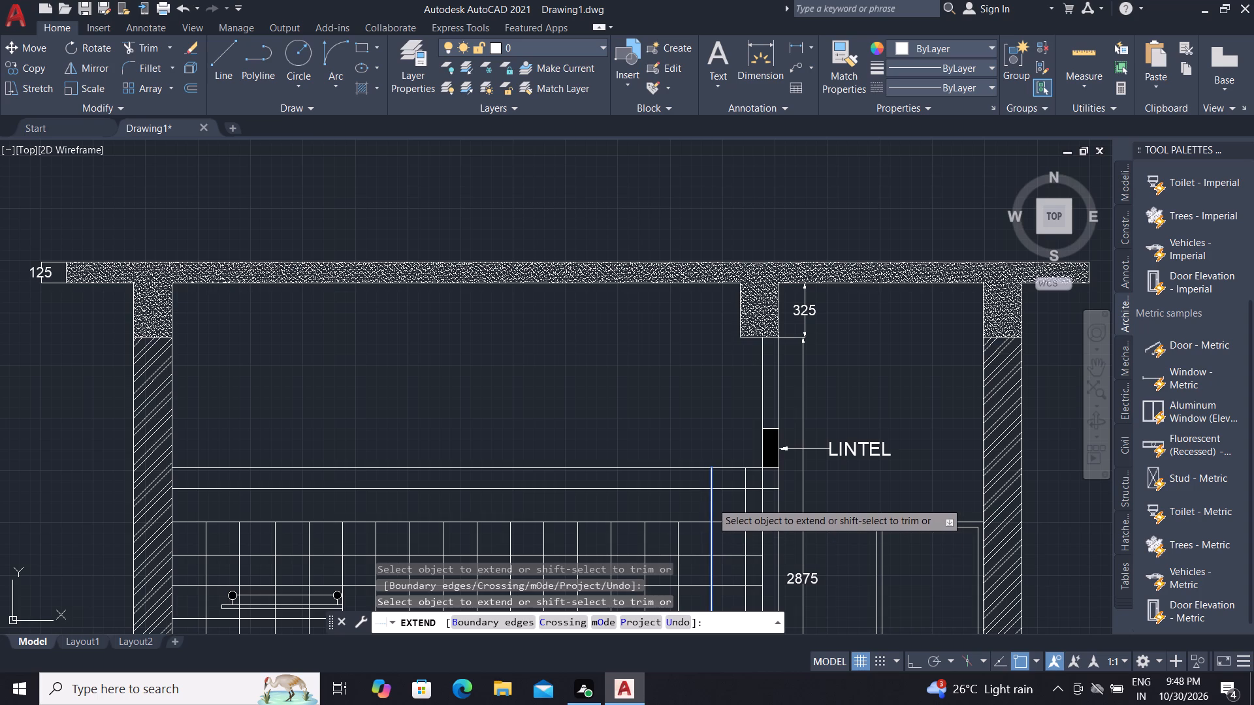
left_click(679, 536)
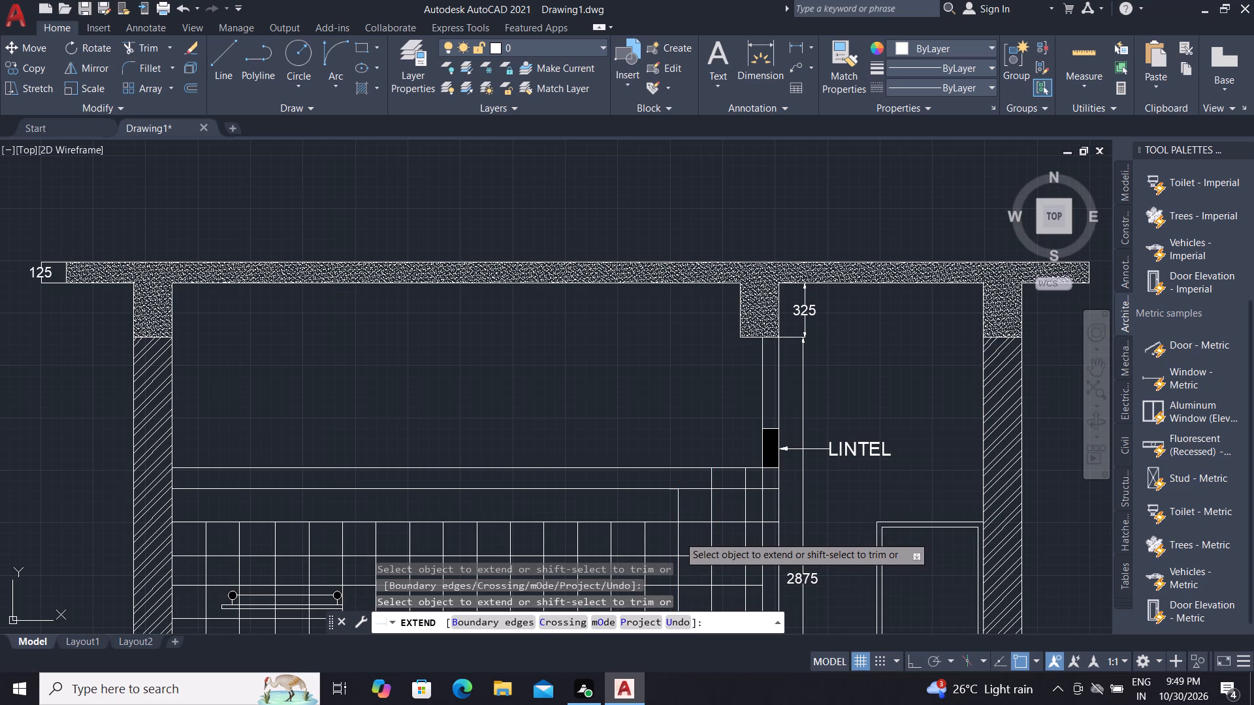
left_click(678, 508)
Extend the first five vertical tile lines beside the hatched outer wall up to the line at the lintel's underside.
scroll(677, 420, "down", 1)
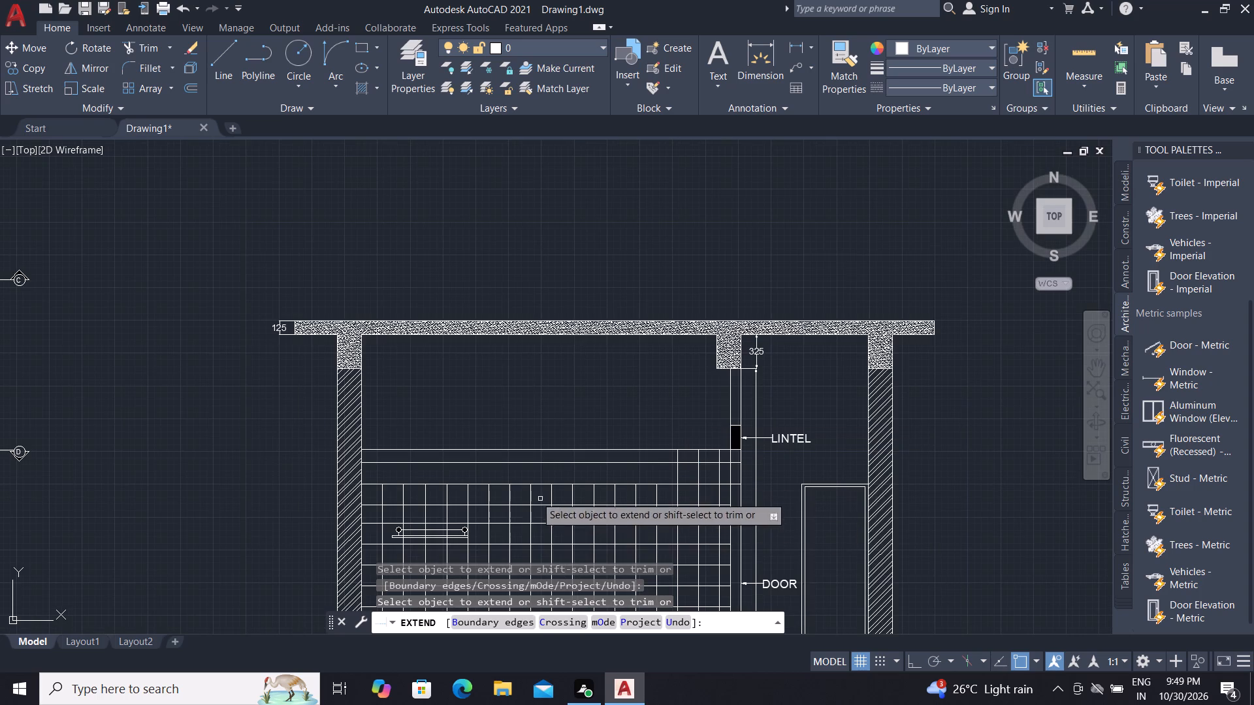
left_click(381, 492)
left_click(383, 492)
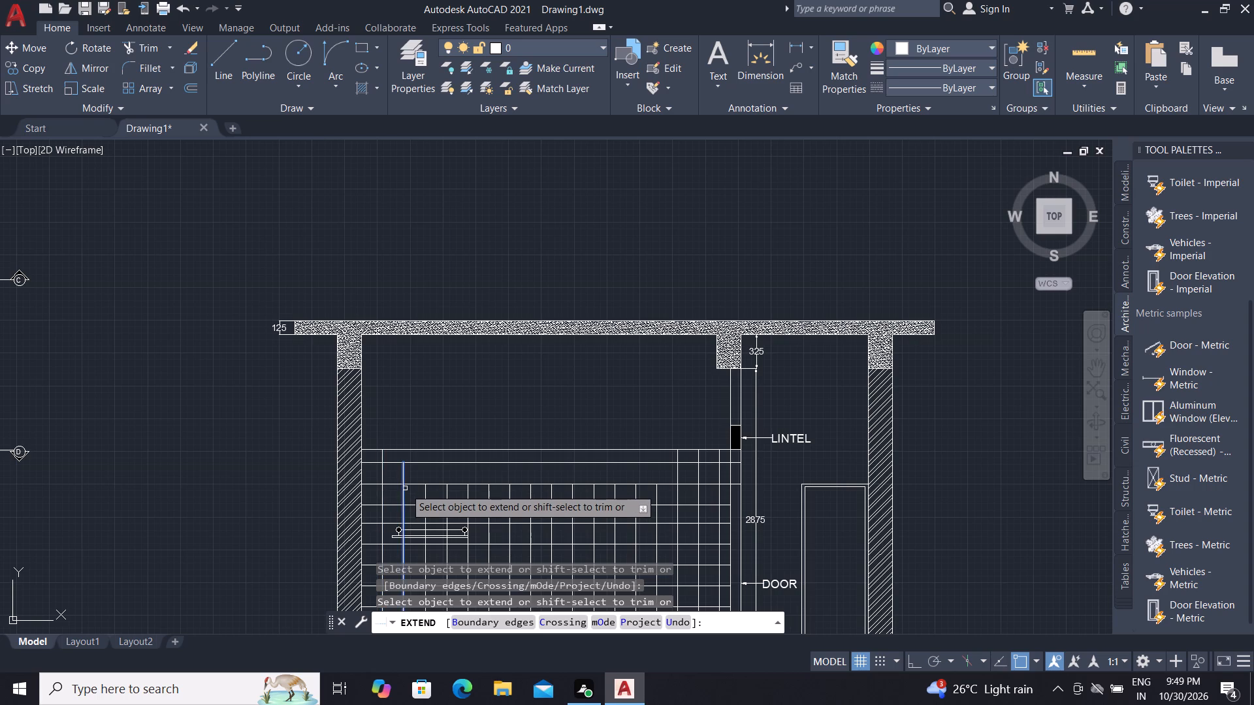
left_click(402, 487)
left_click(404, 475)
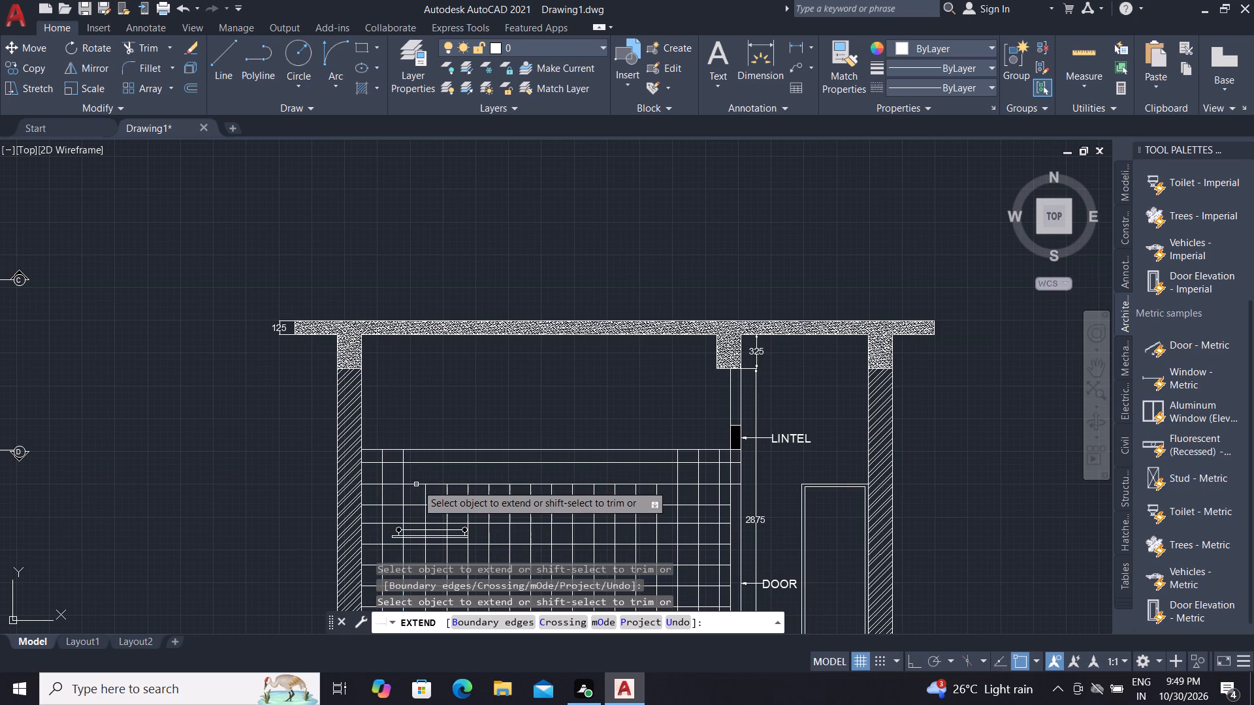
left_click(426, 490)
left_click(426, 490)
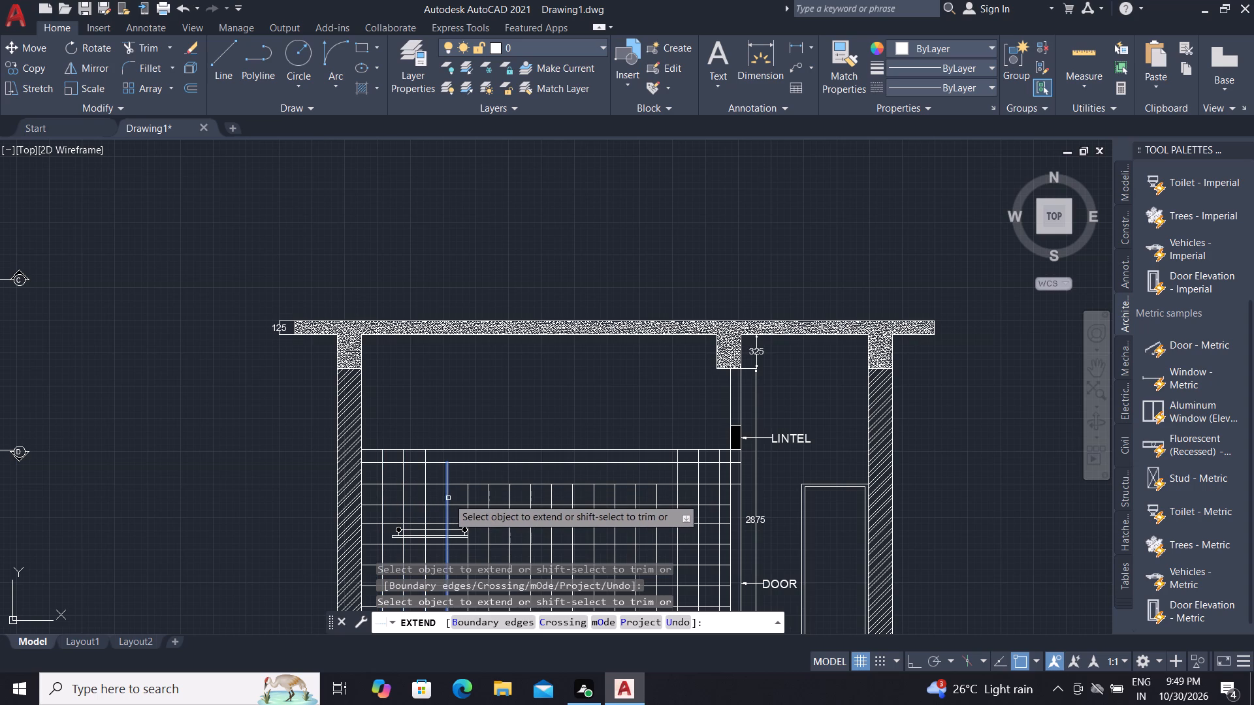
left_click(445, 498)
left_click(447, 472)
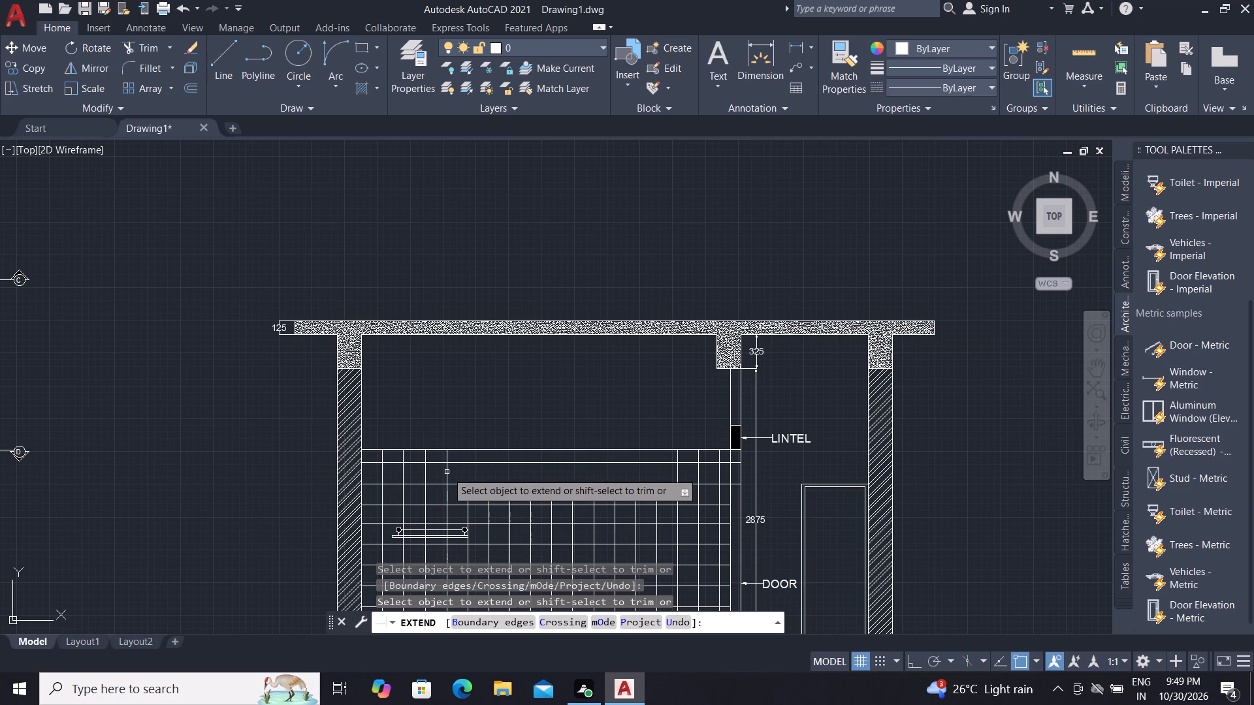
left_click(467, 493)
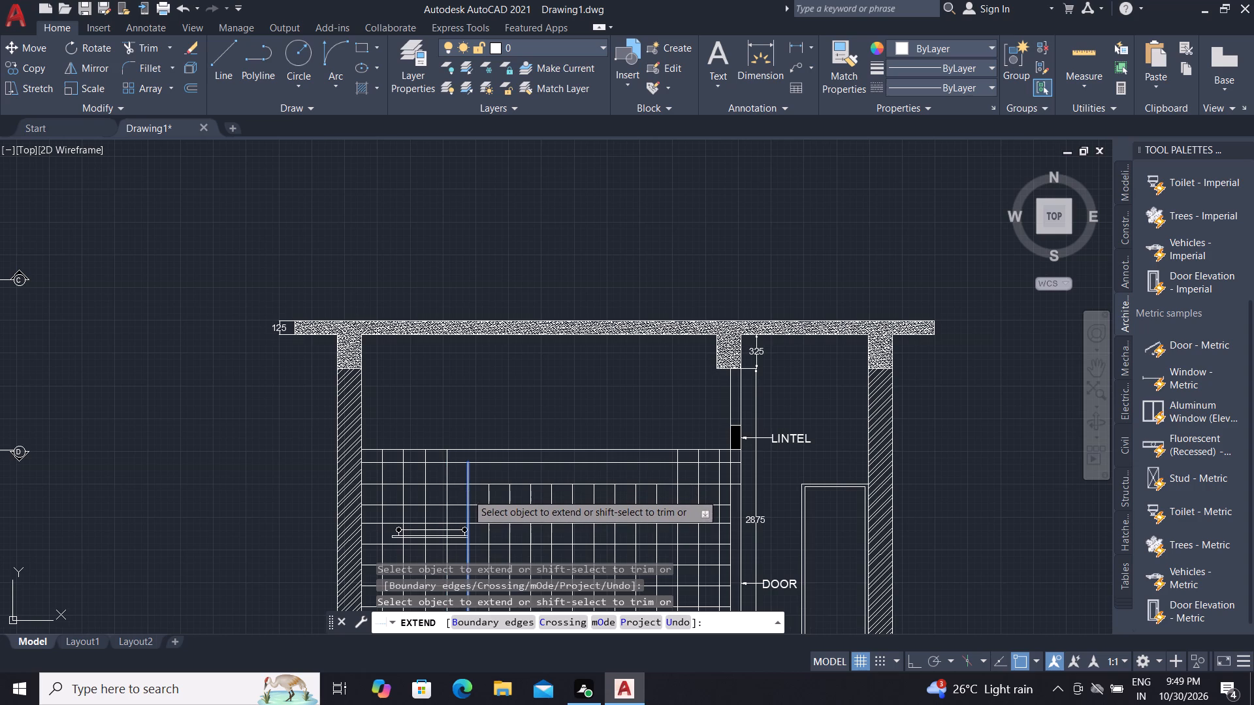
left_click(468, 470)
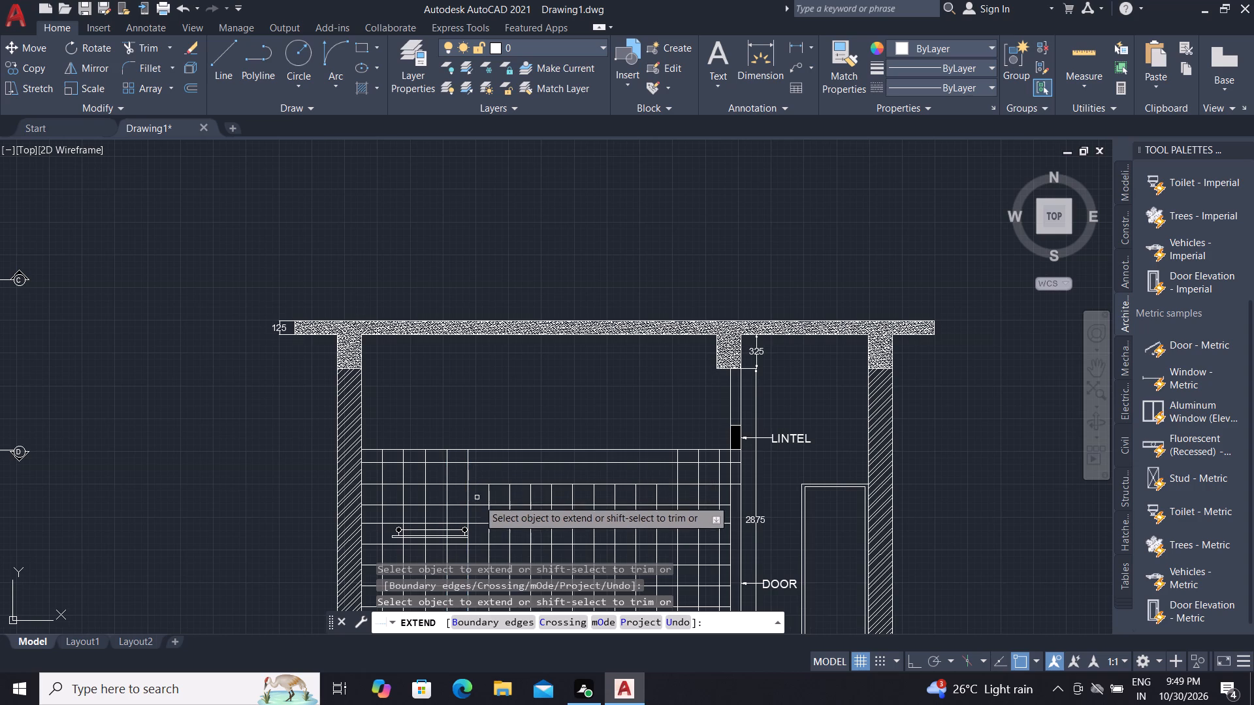
Extend the next five vertical tile lines, continuing from the hatched outer wall's side, up to the line at the lintel's underside.
left_click(487, 497)
left_click(490, 473)
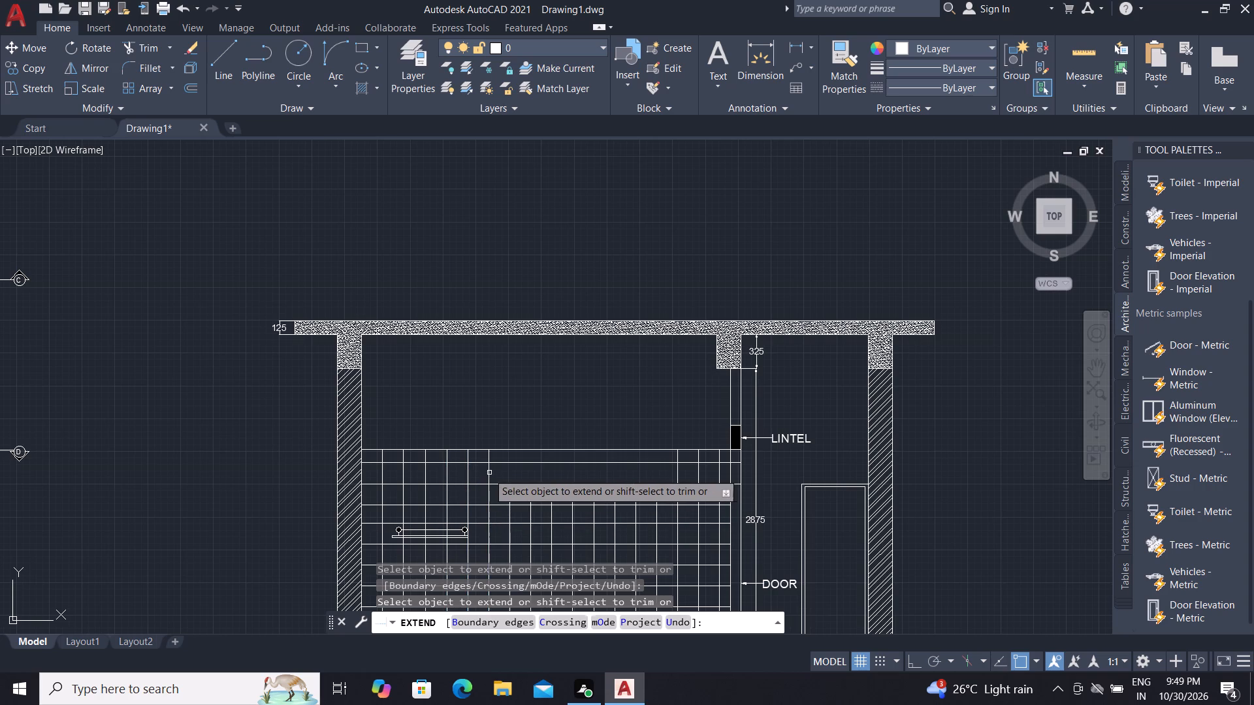
left_click(511, 496)
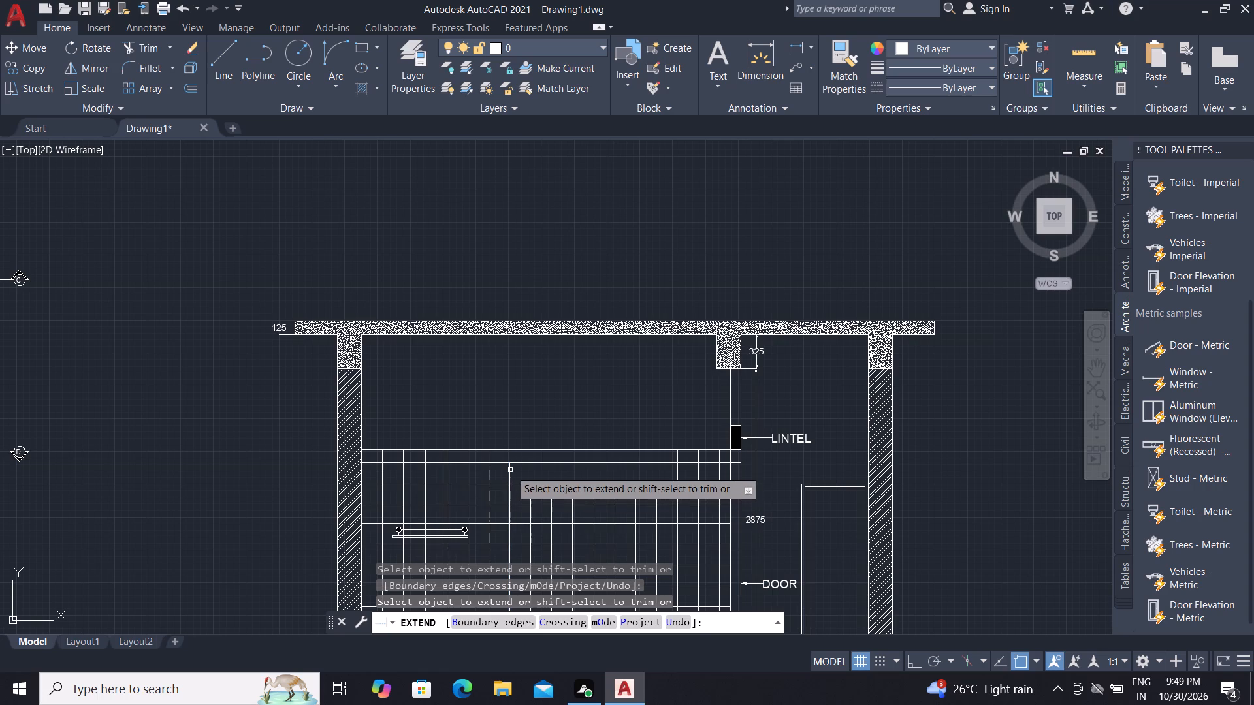
left_click(506, 469)
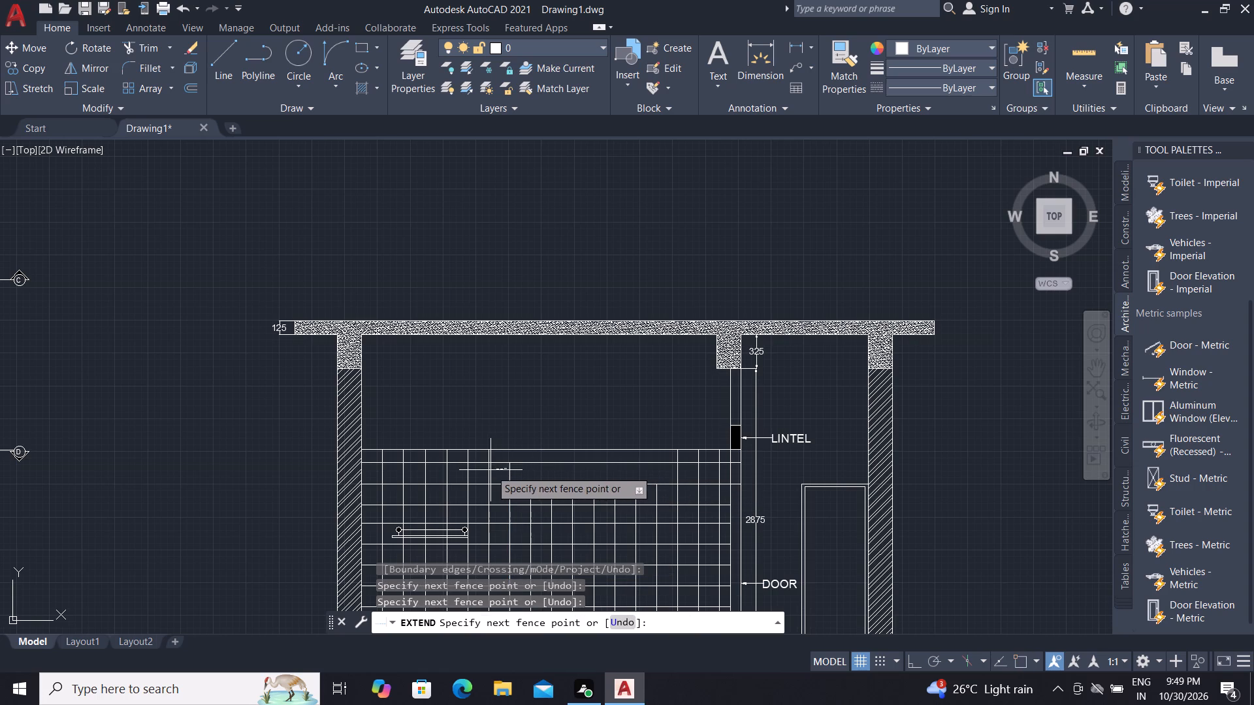
left_click(520, 473)
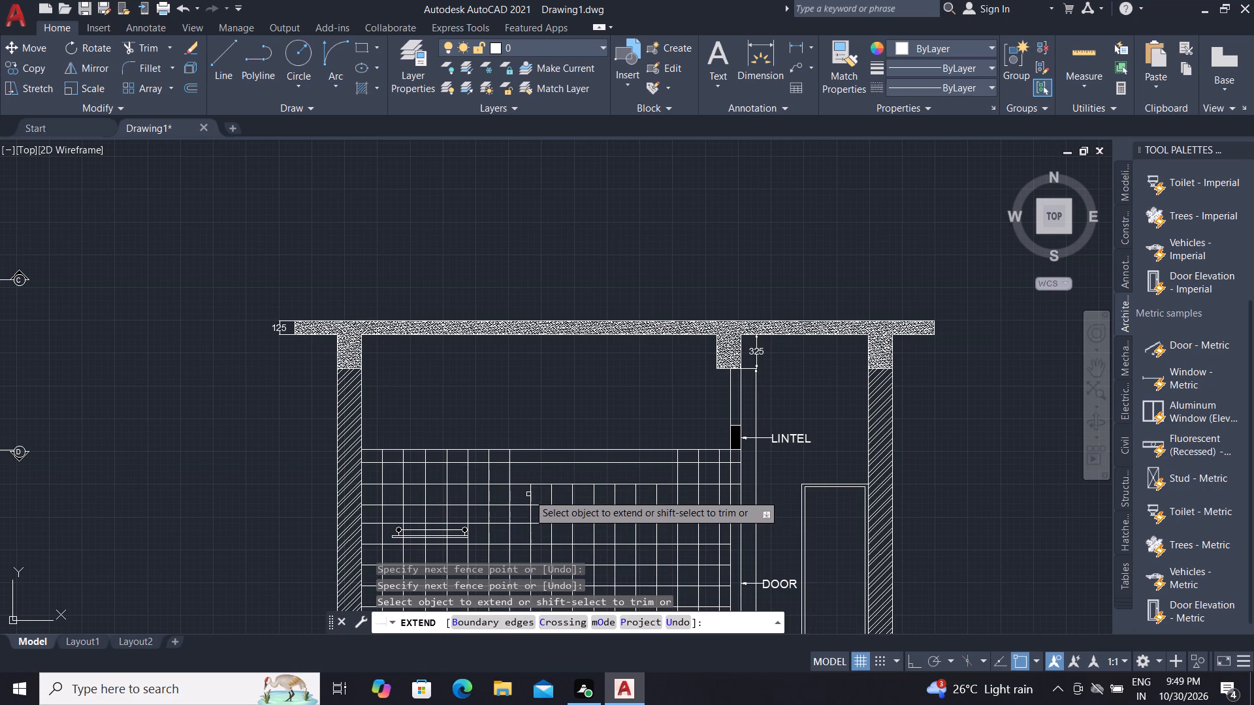
left_click(528, 493)
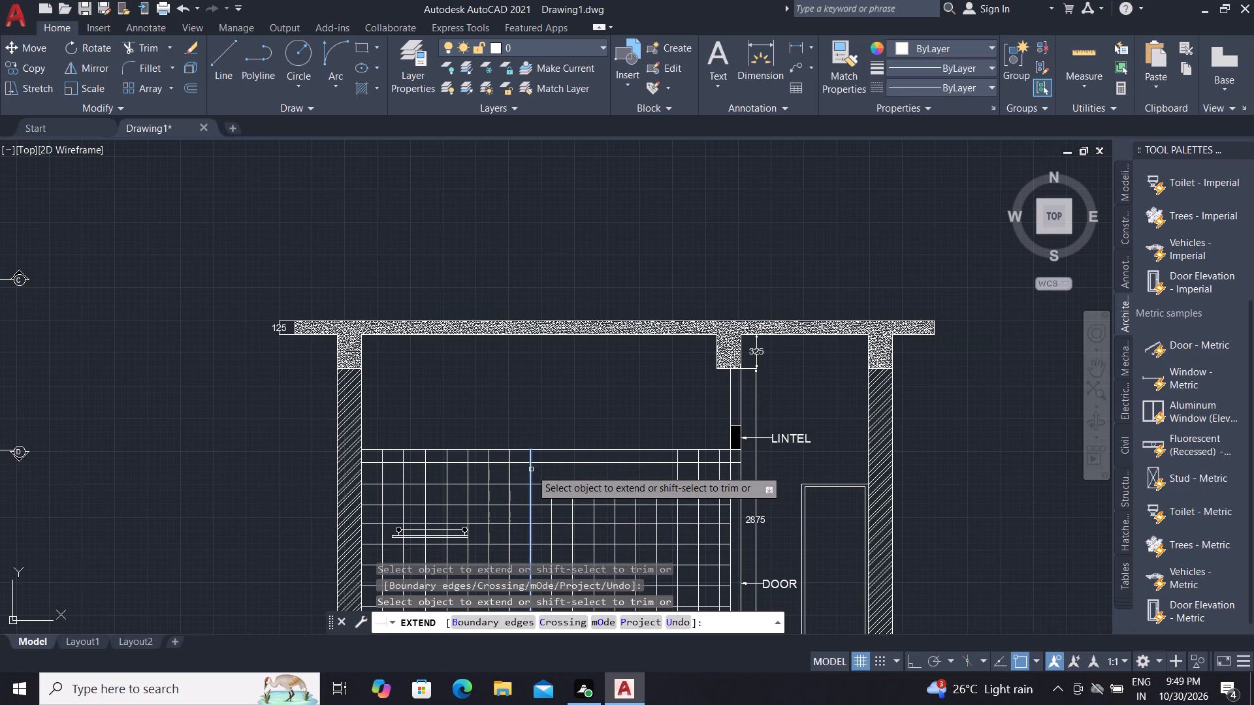
left_click(531, 469)
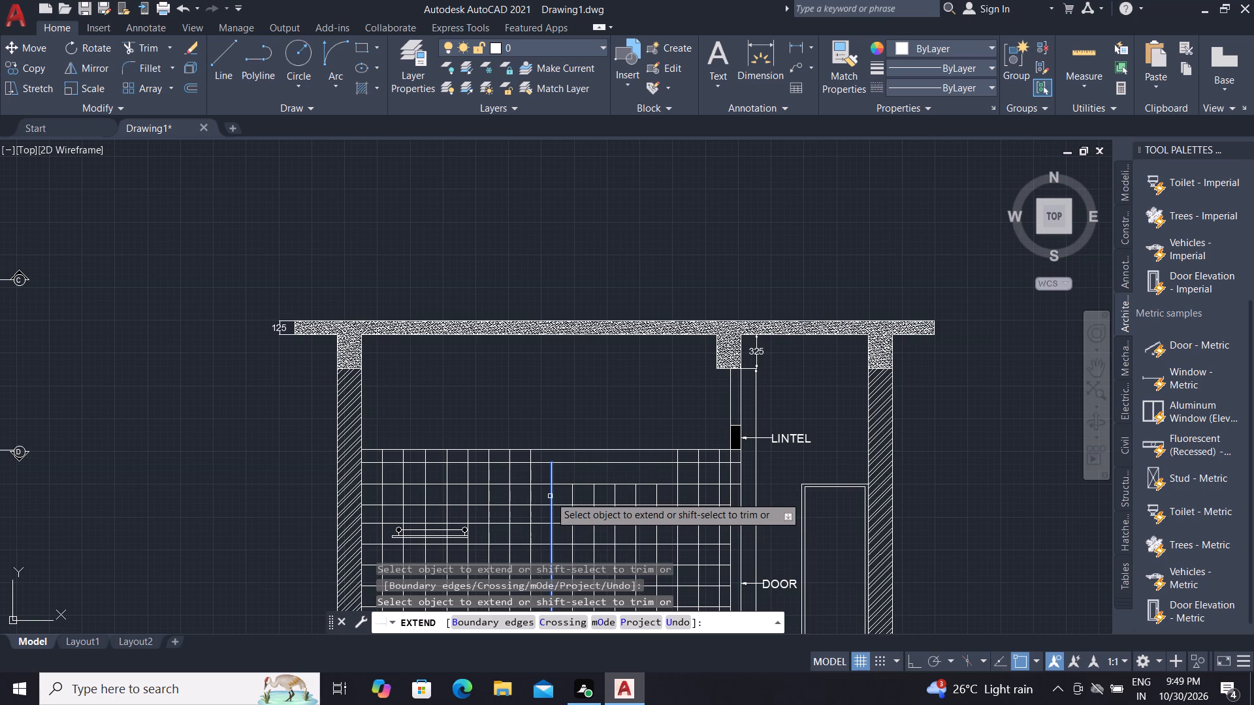
left_click(550, 496)
left_click(552, 477)
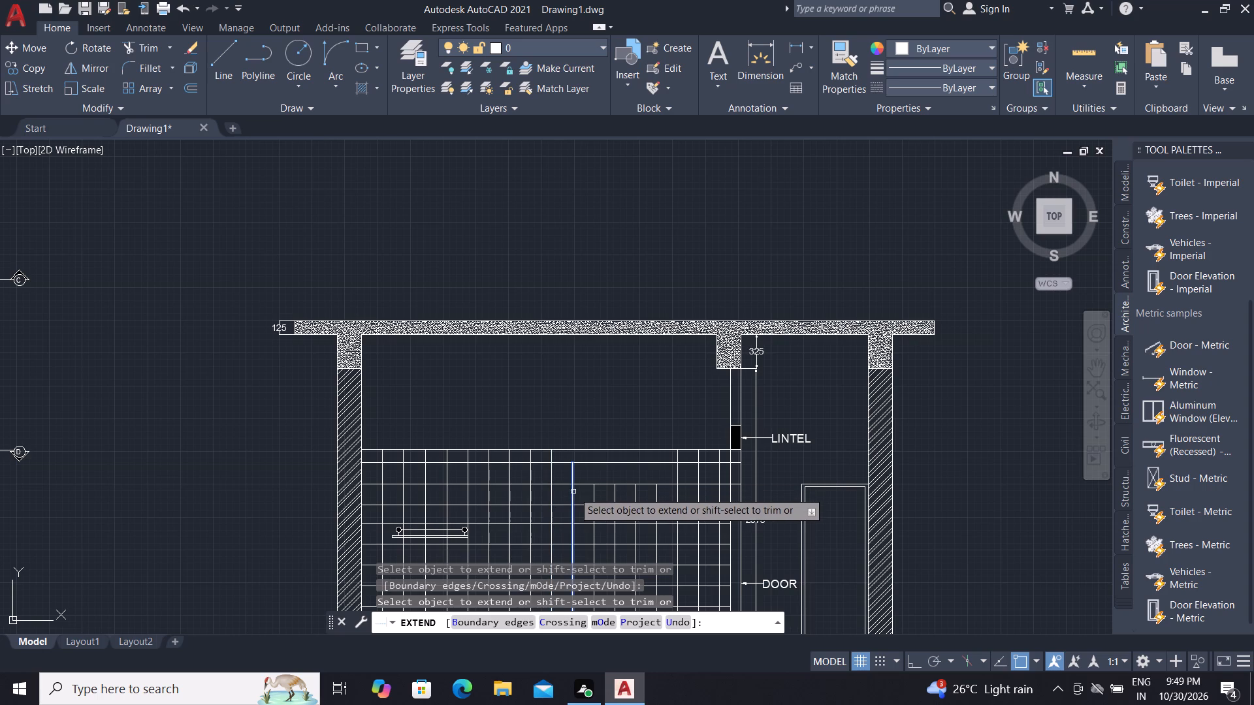
left_click(570, 491)
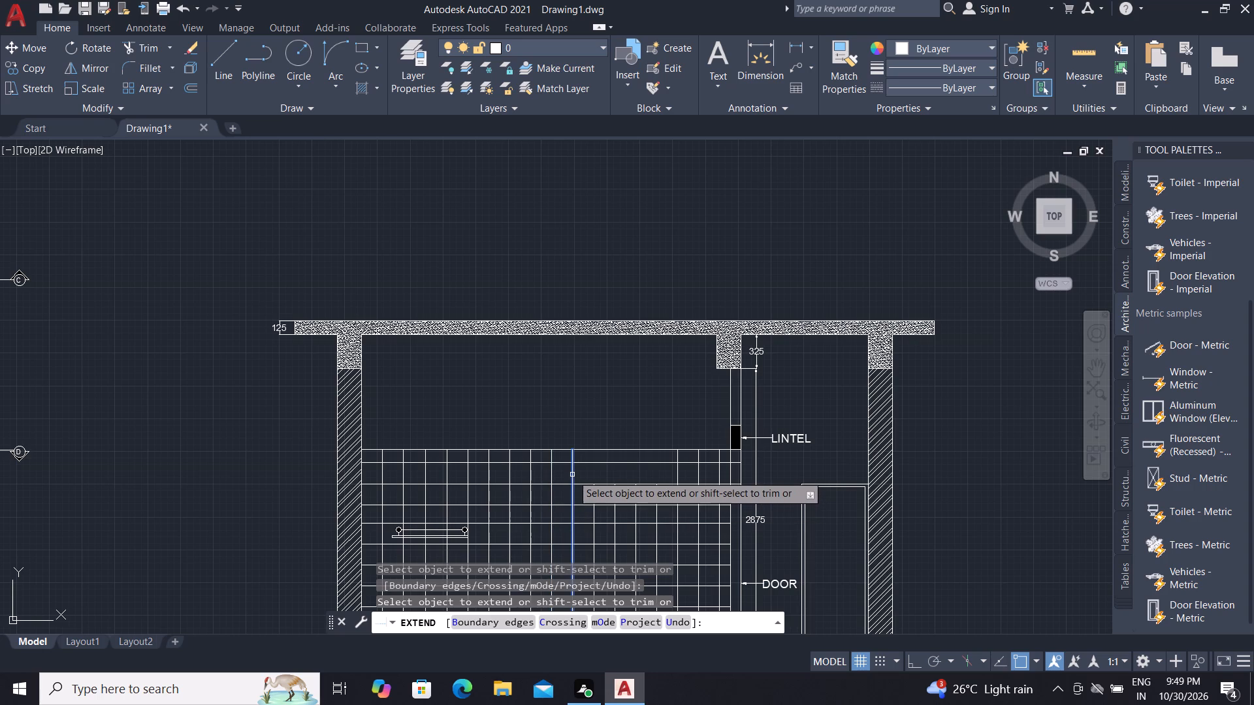
left_click(572, 475)
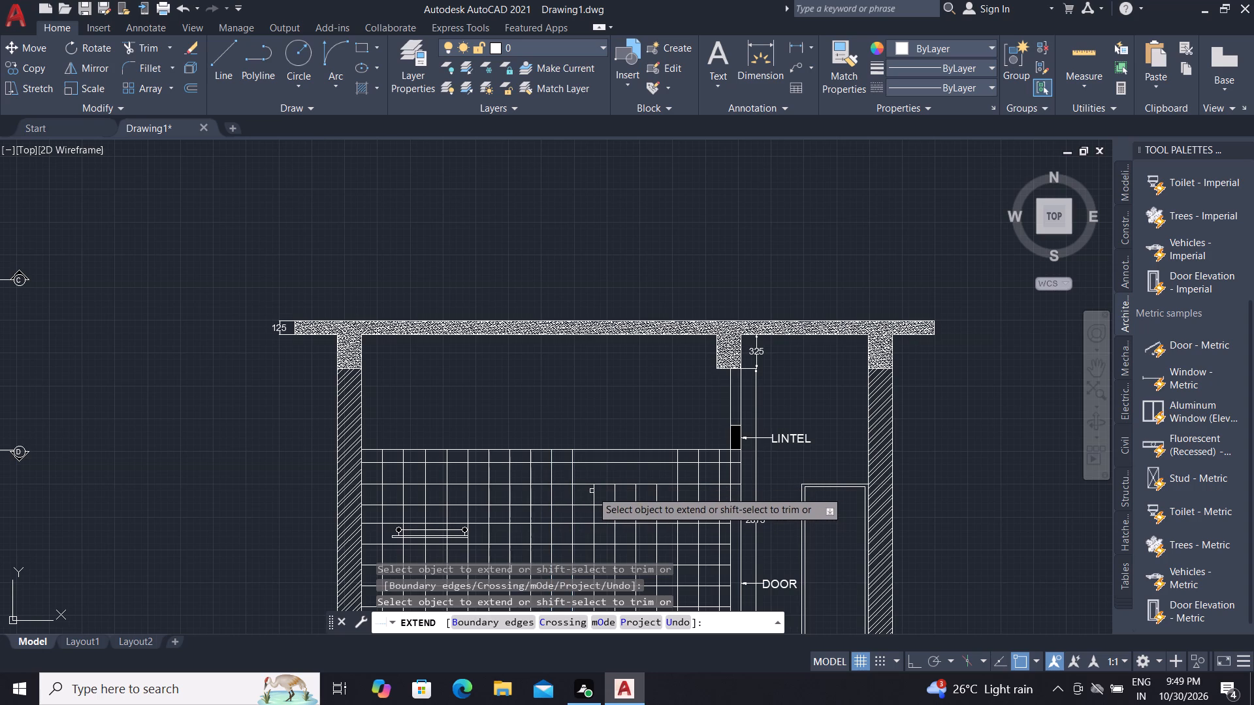
Extend the remaining four short vertical tile lines up to the horizontal line at the lintel's underside.
left_click(595, 494)
left_click(596, 475)
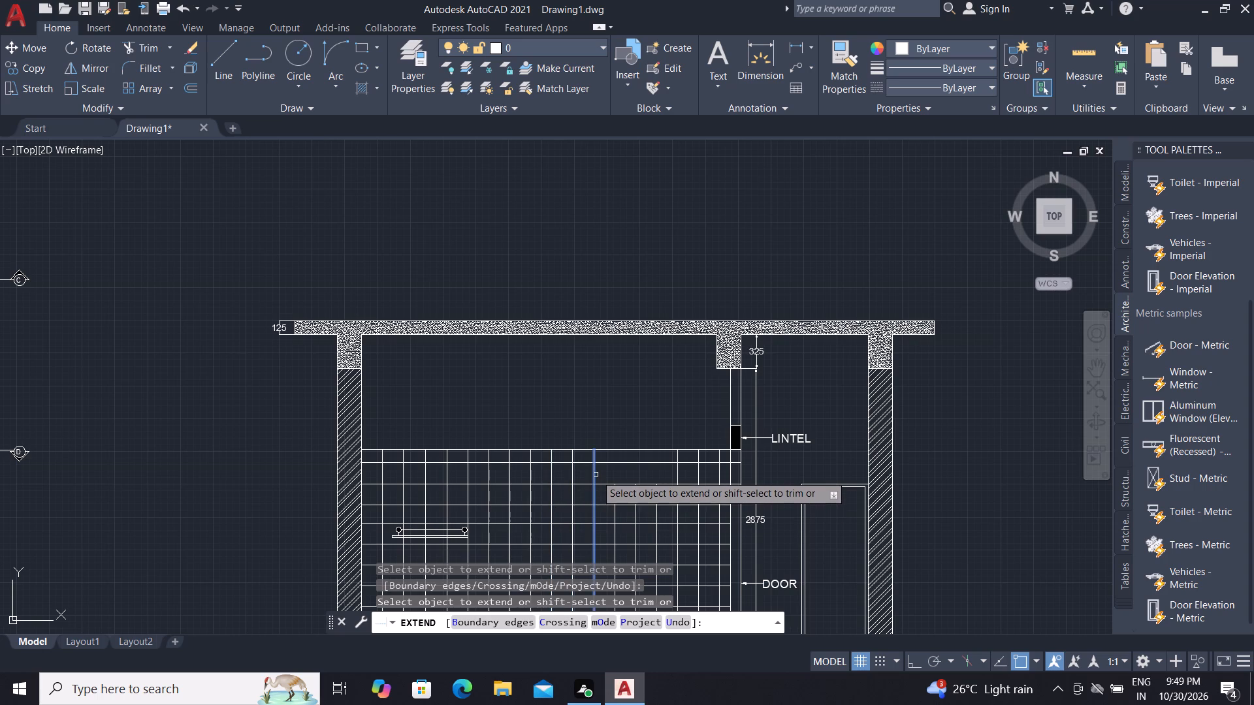
left_click(618, 499)
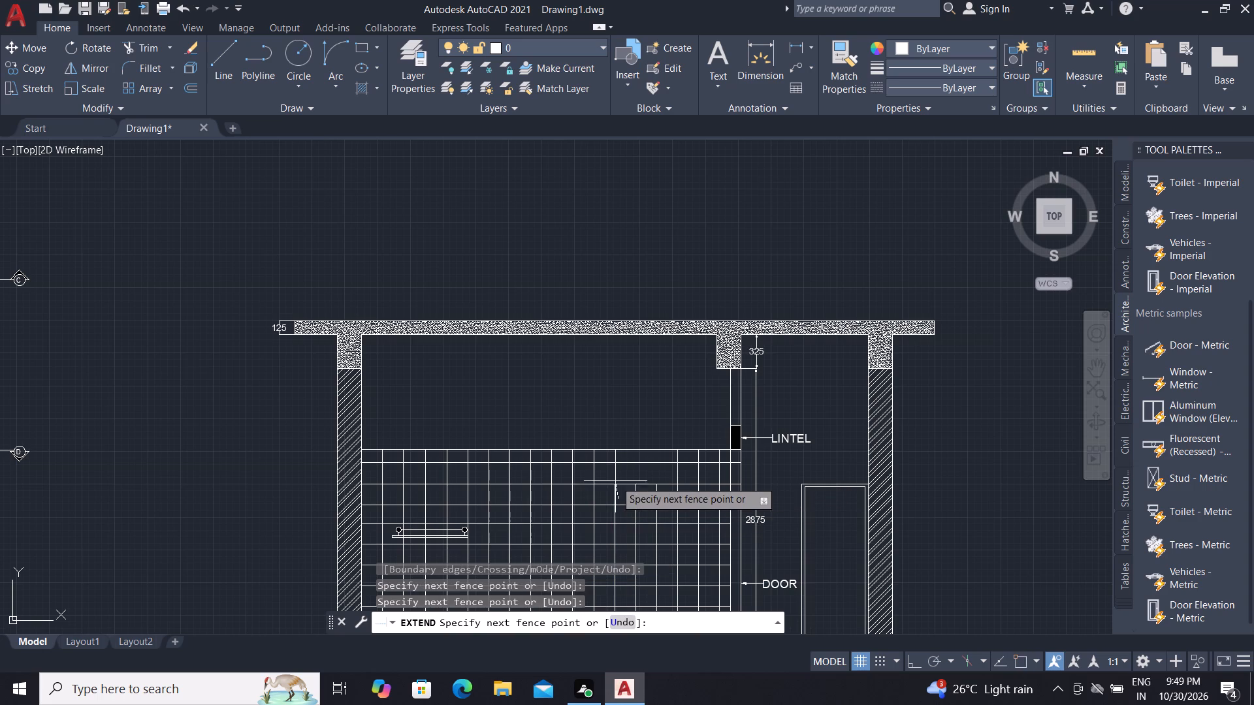
left_click(610, 497)
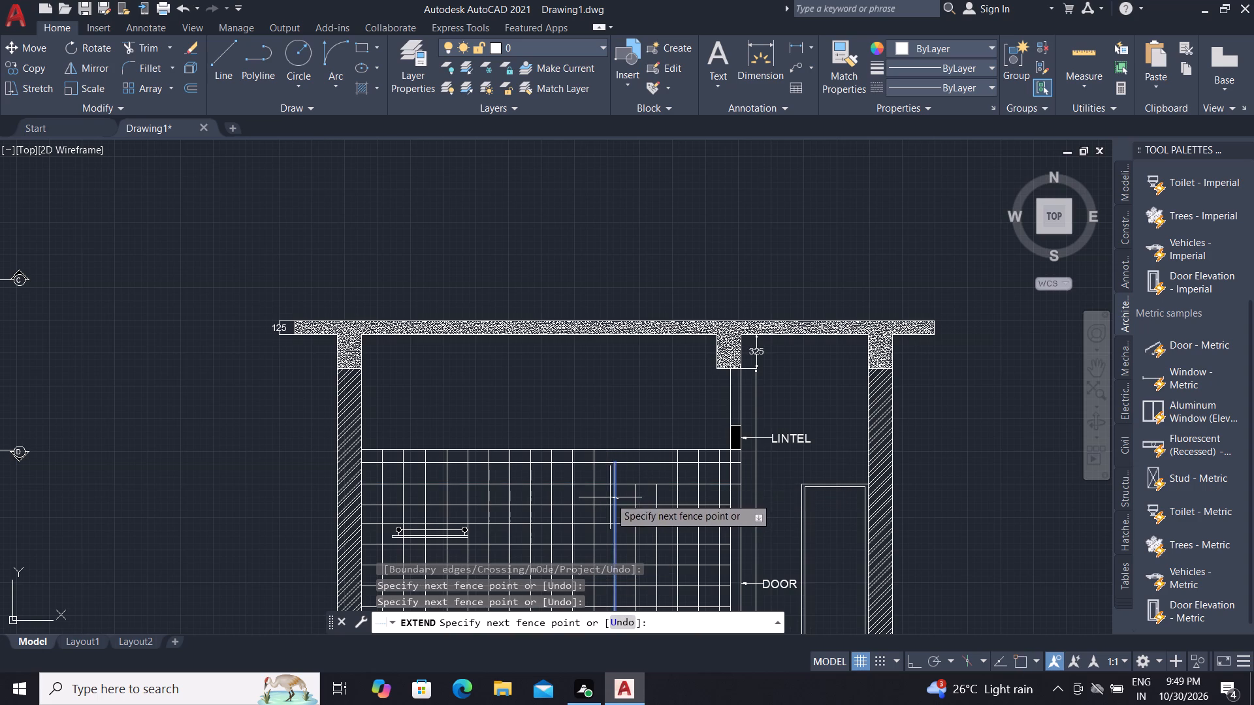
left_click(613, 477)
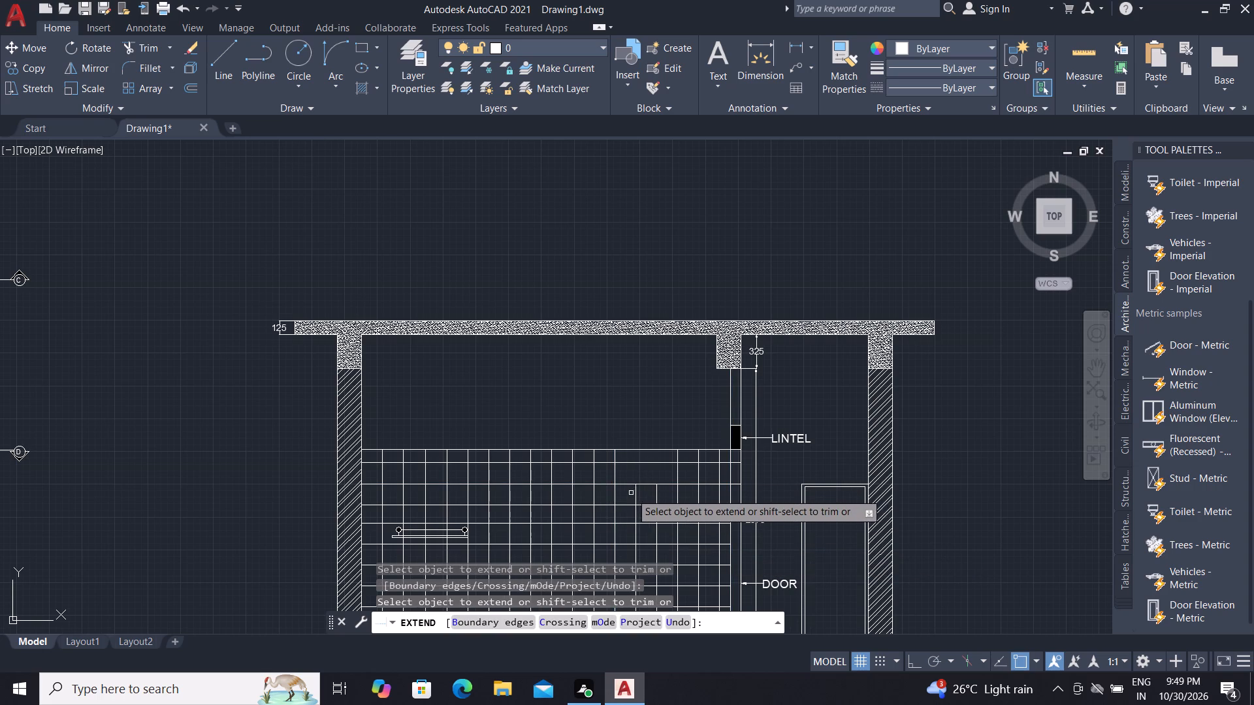
left_click(638, 492)
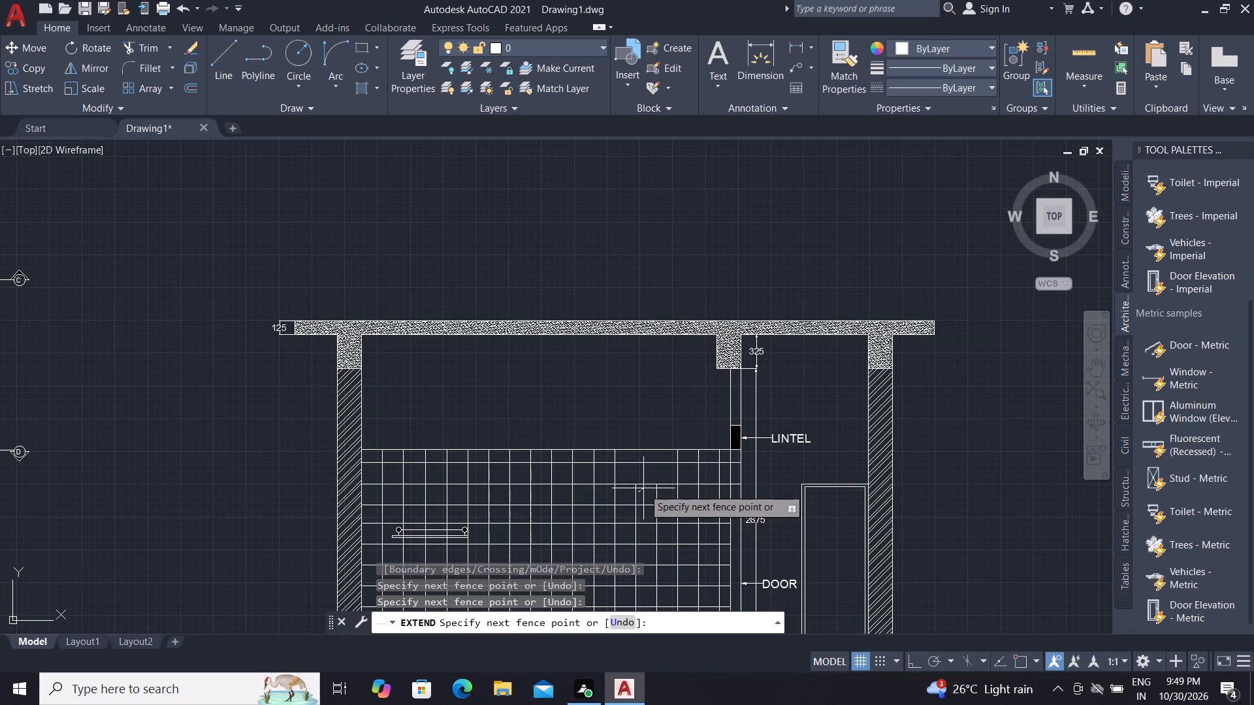
left_click(624, 498)
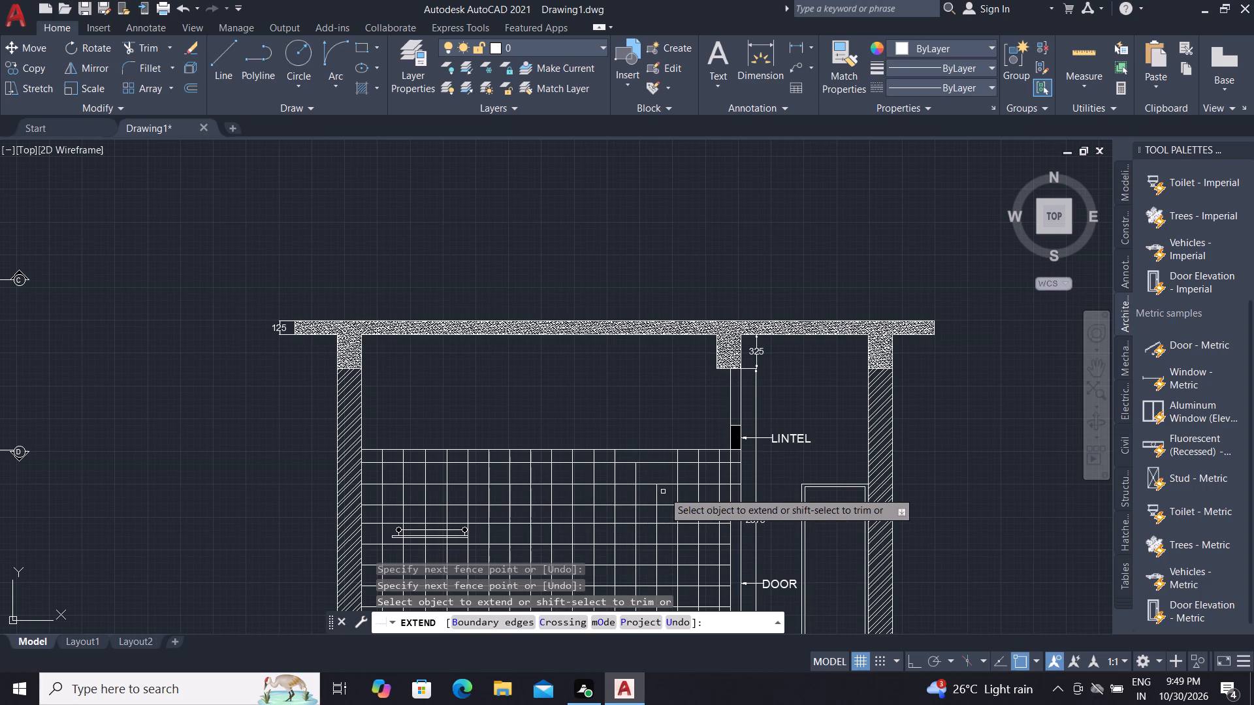
left_click(656, 494)
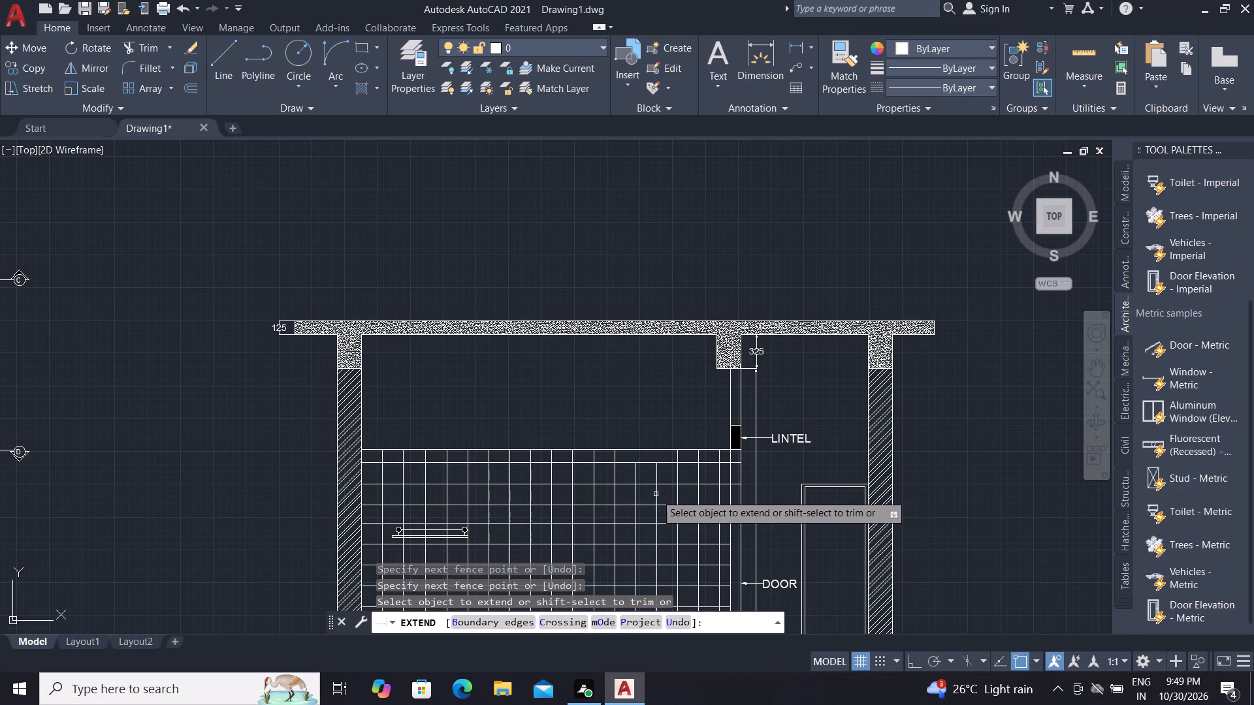
left_click(635, 477)
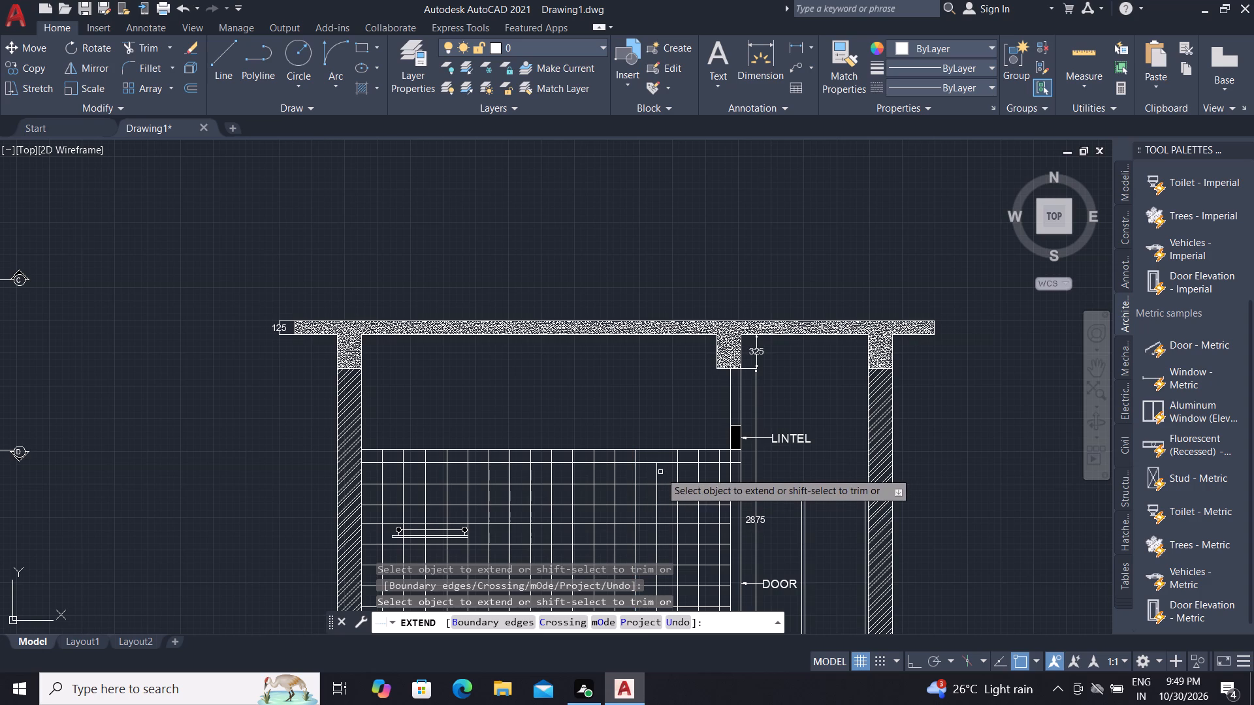
left_click(658, 475)
key("Escape")
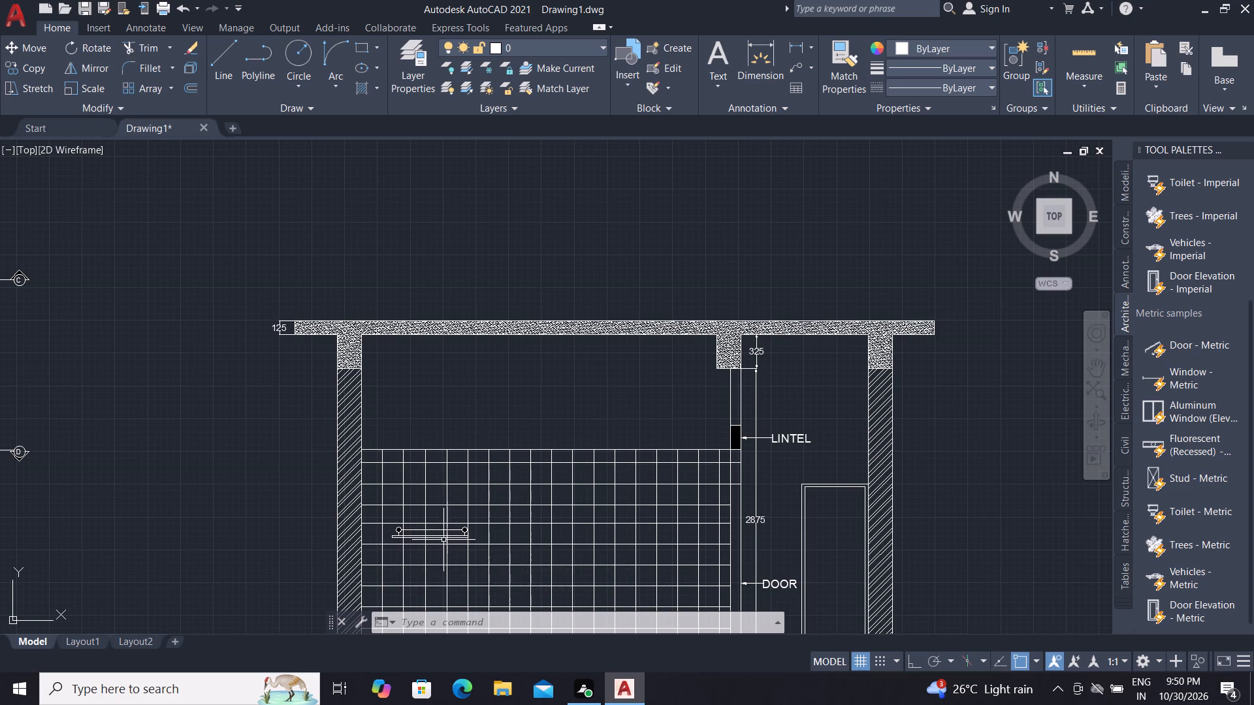
Draw a thin horizontal rectangle about 535 by 35 on the blank wall area above the tile grid.
scroll(448, 540, "up", 2)
scroll(783, 416, "down", 1)
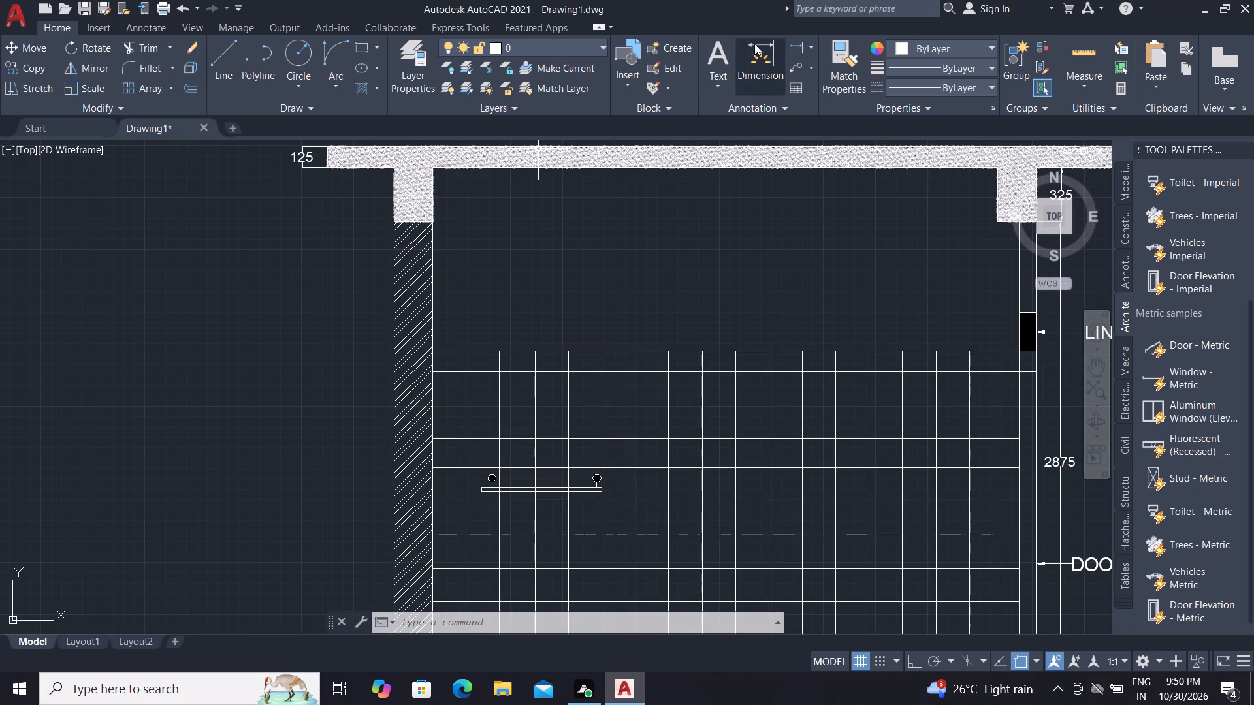
left_click(375, 44)
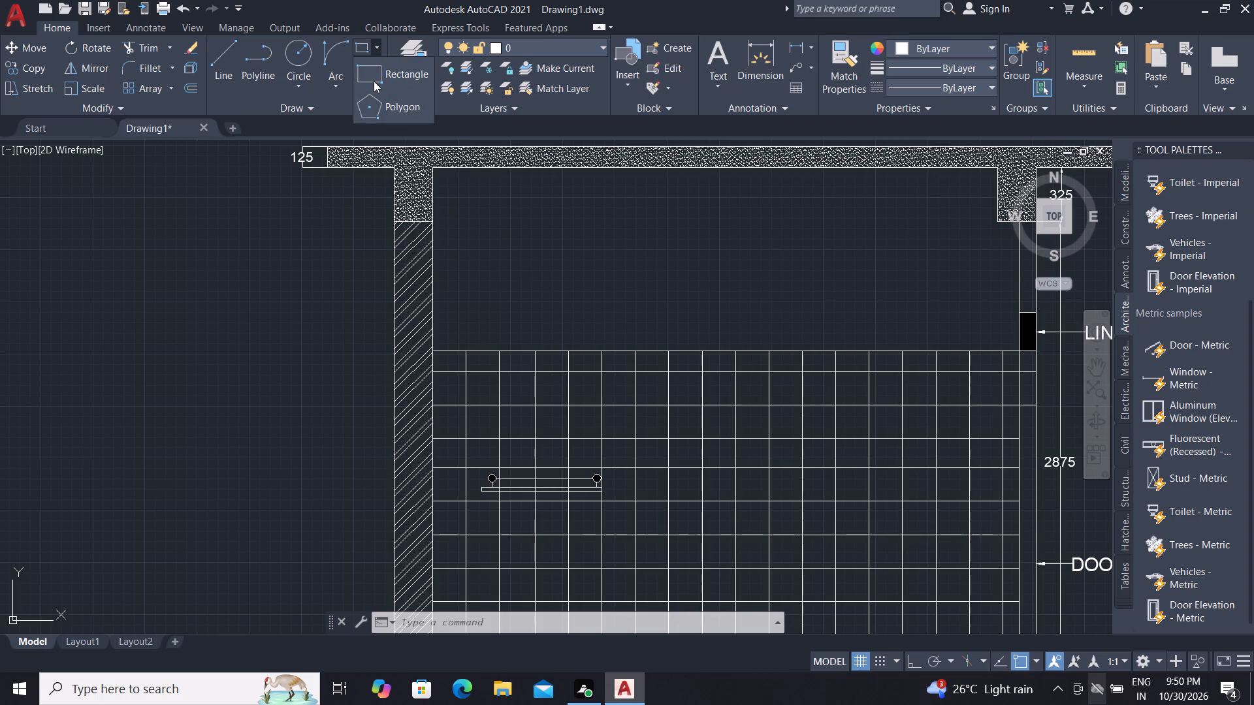
left_click(374, 81)
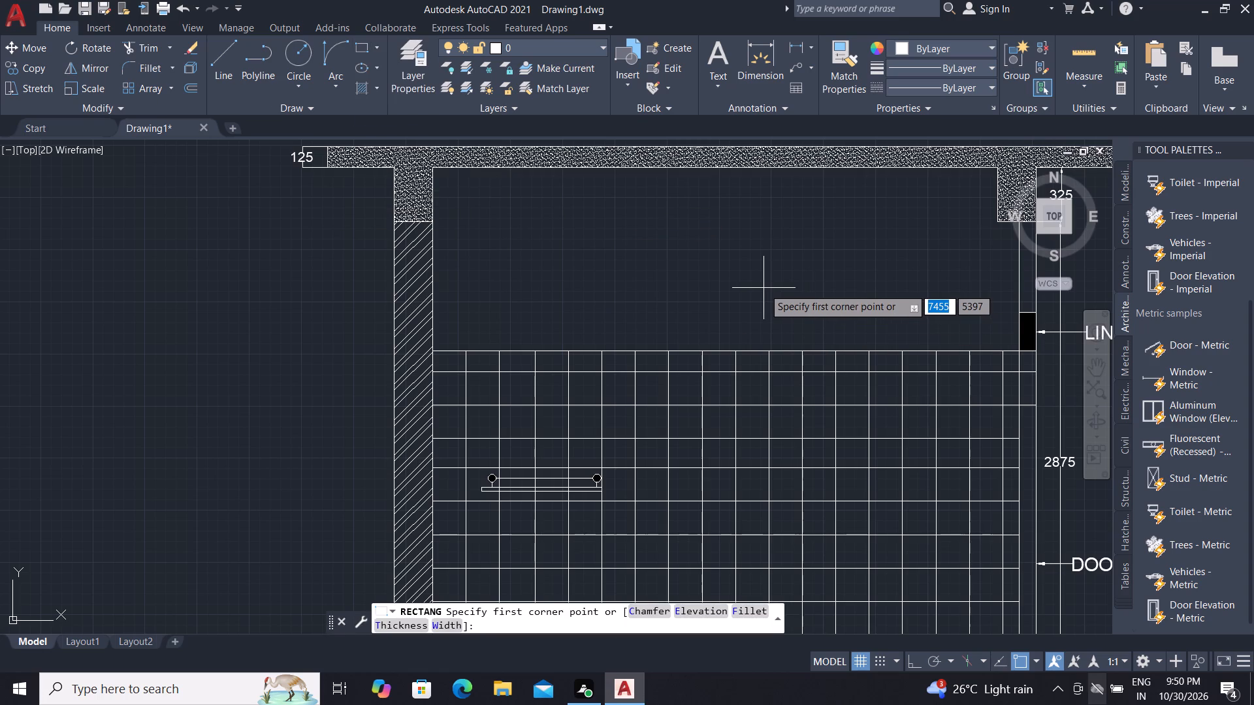
left_click(748, 285)
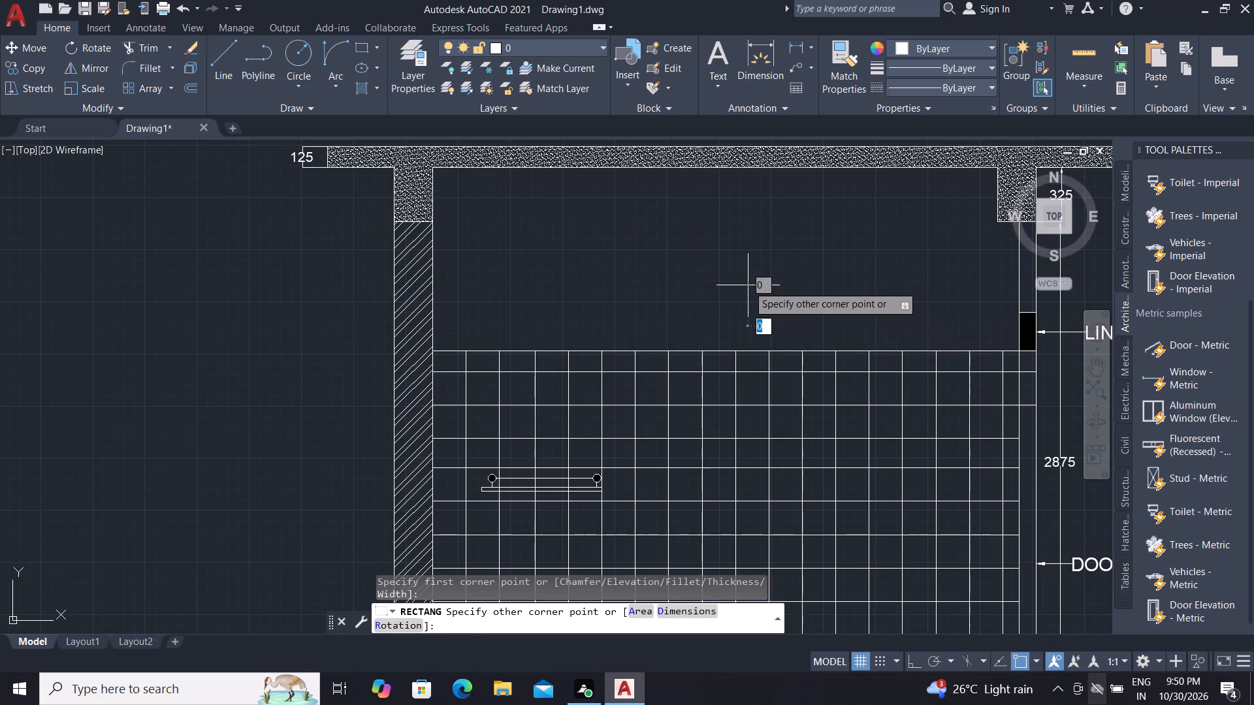
left_click(841, 290)
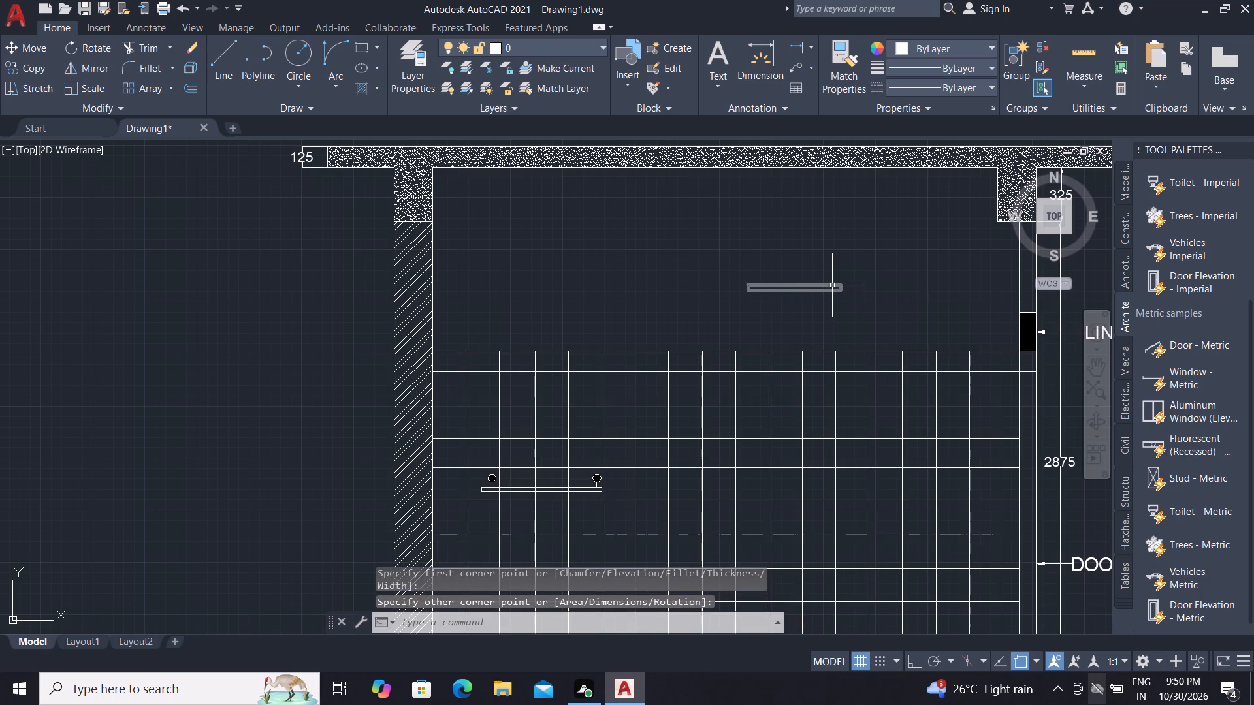
Move the thin horizontal rectangle down, closer to the top line of the wall tile grid.
scroll(833, 285, "up", 1)
left_click(828, 294)
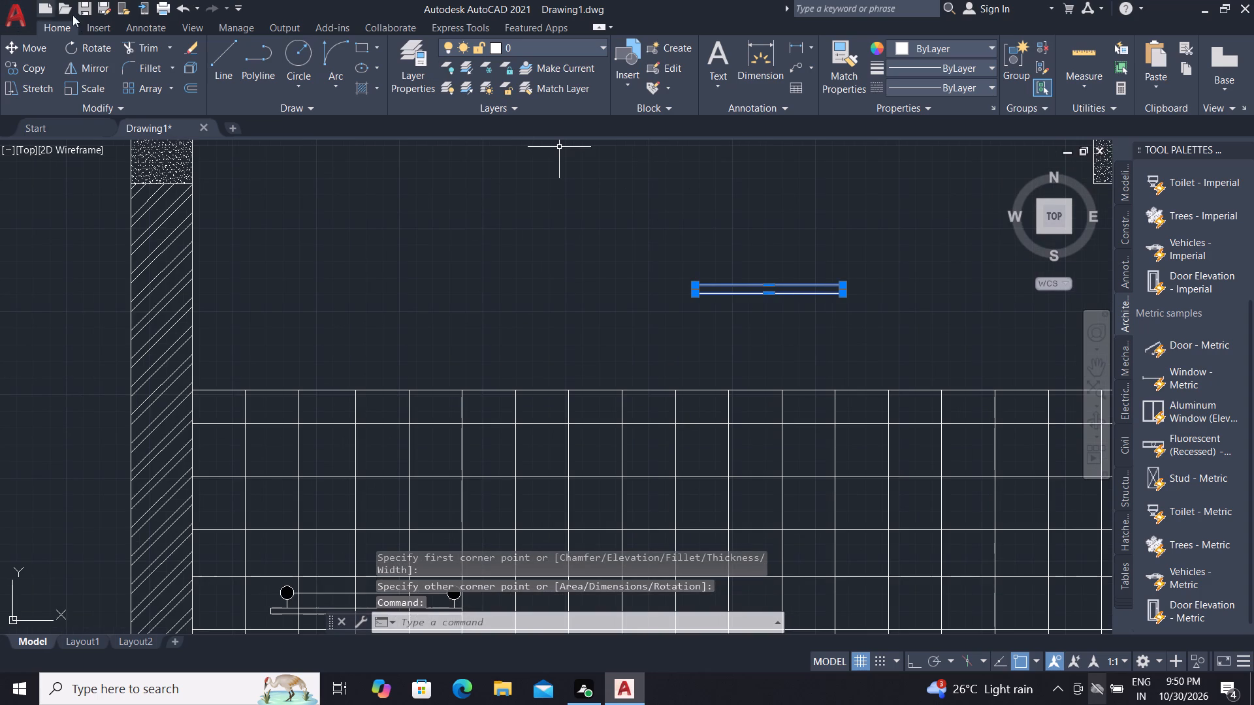
left_click(39, 45)
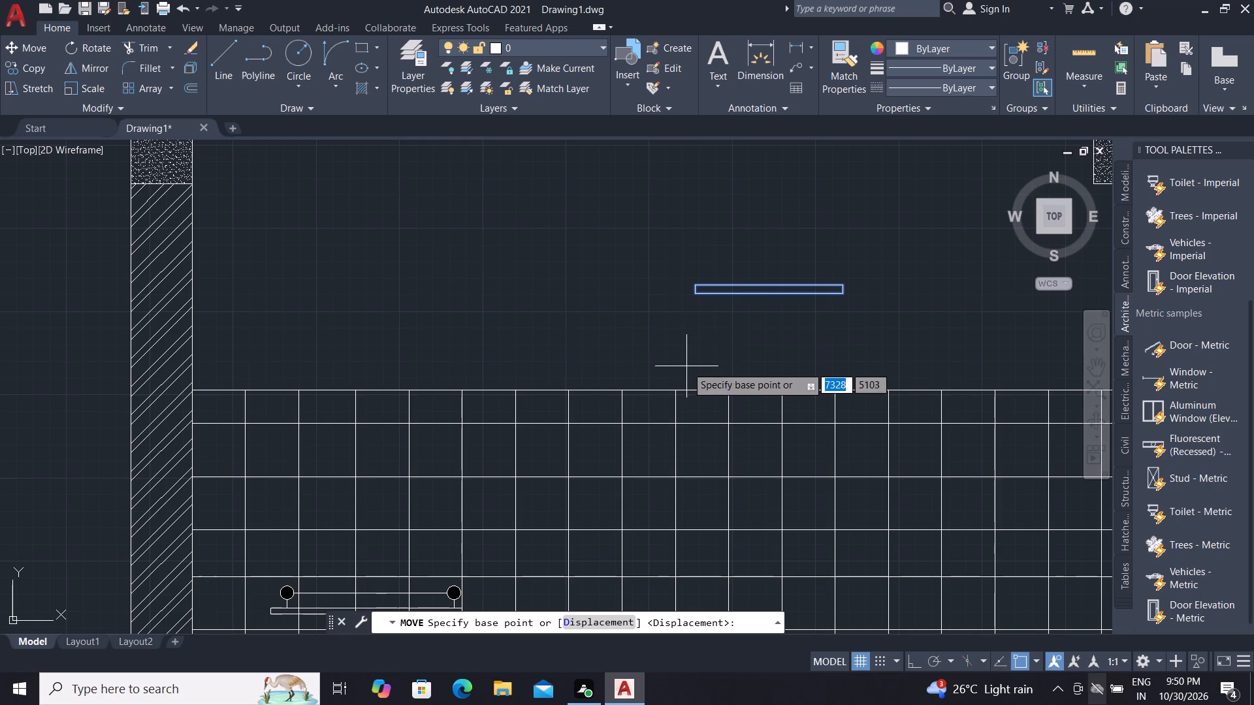
left_click(695, 298)
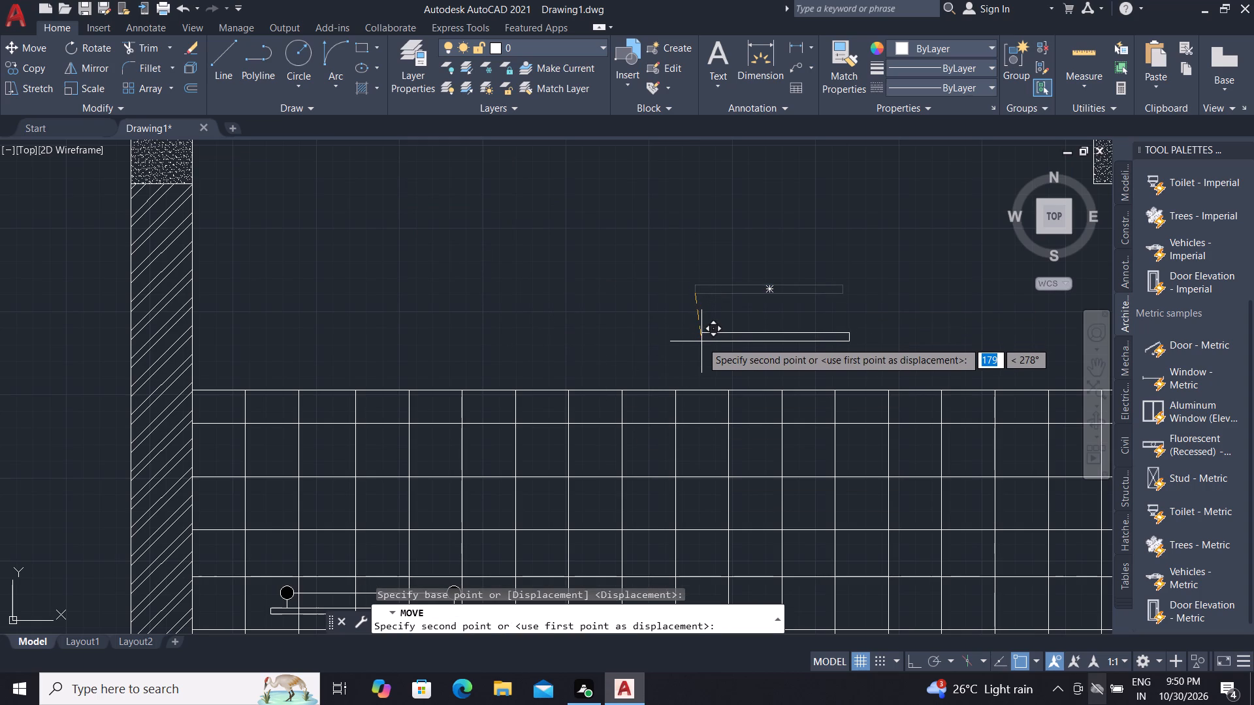
left_click(701, 347)
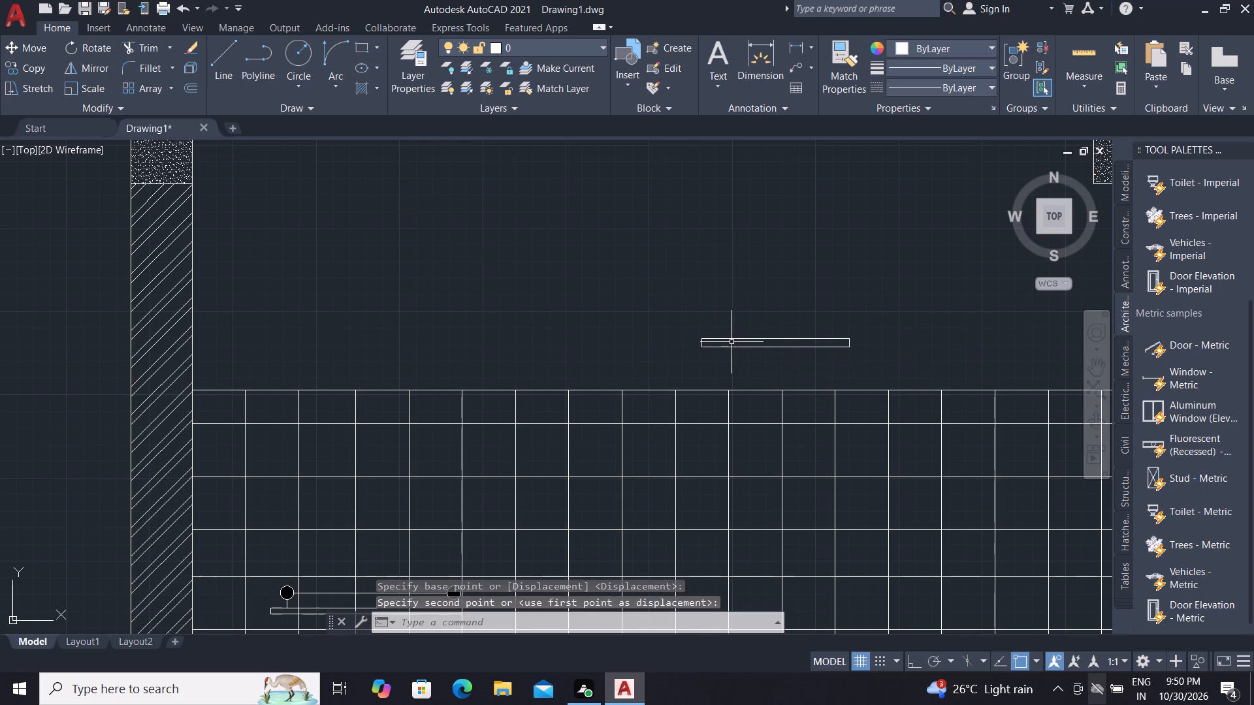
Draw a small upright rectangle about 18 wide and 75 high against the left end of the thin horizontal rectangle.
scroll(731, 342, "up", 3)
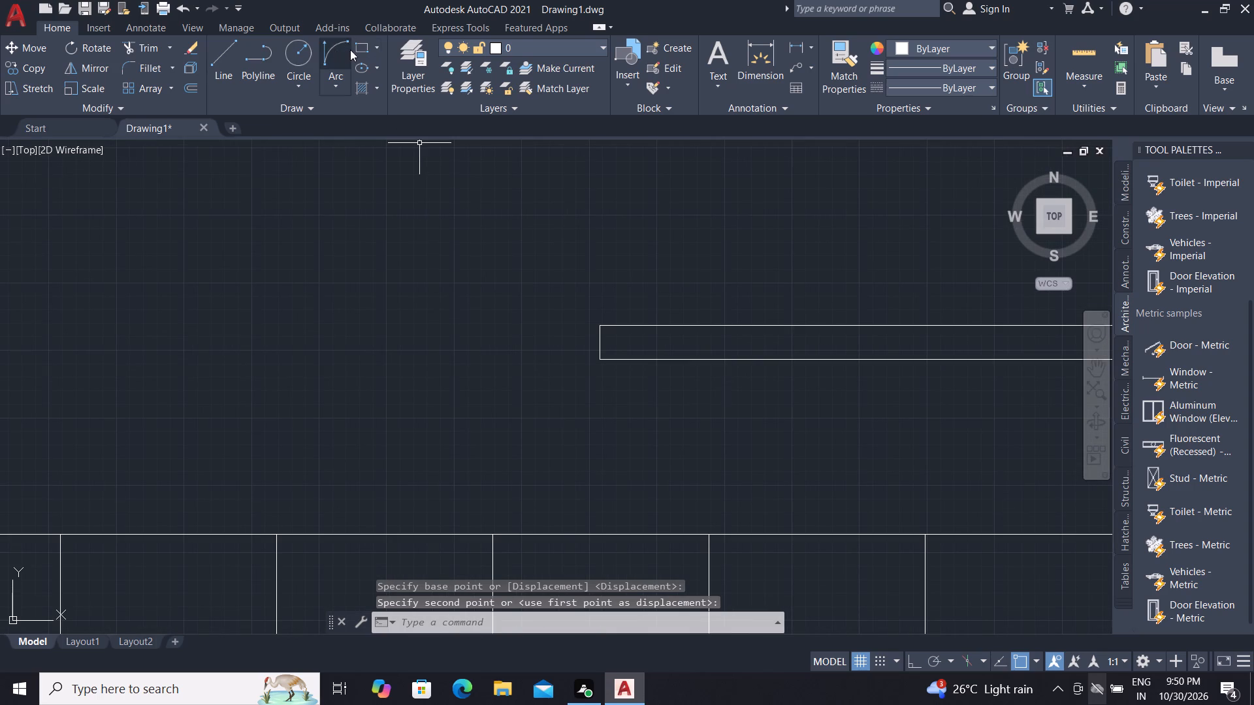
left_click(368, 46)
left_click(374, 46)
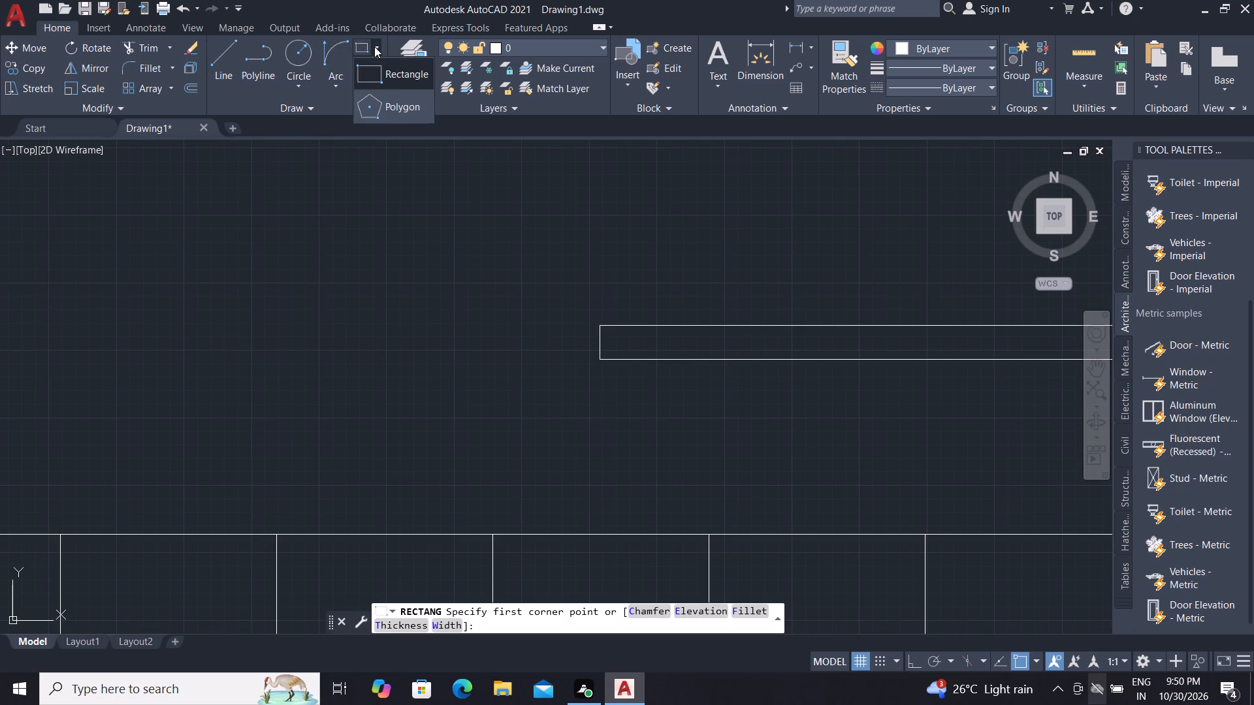
left_click(374, 80)
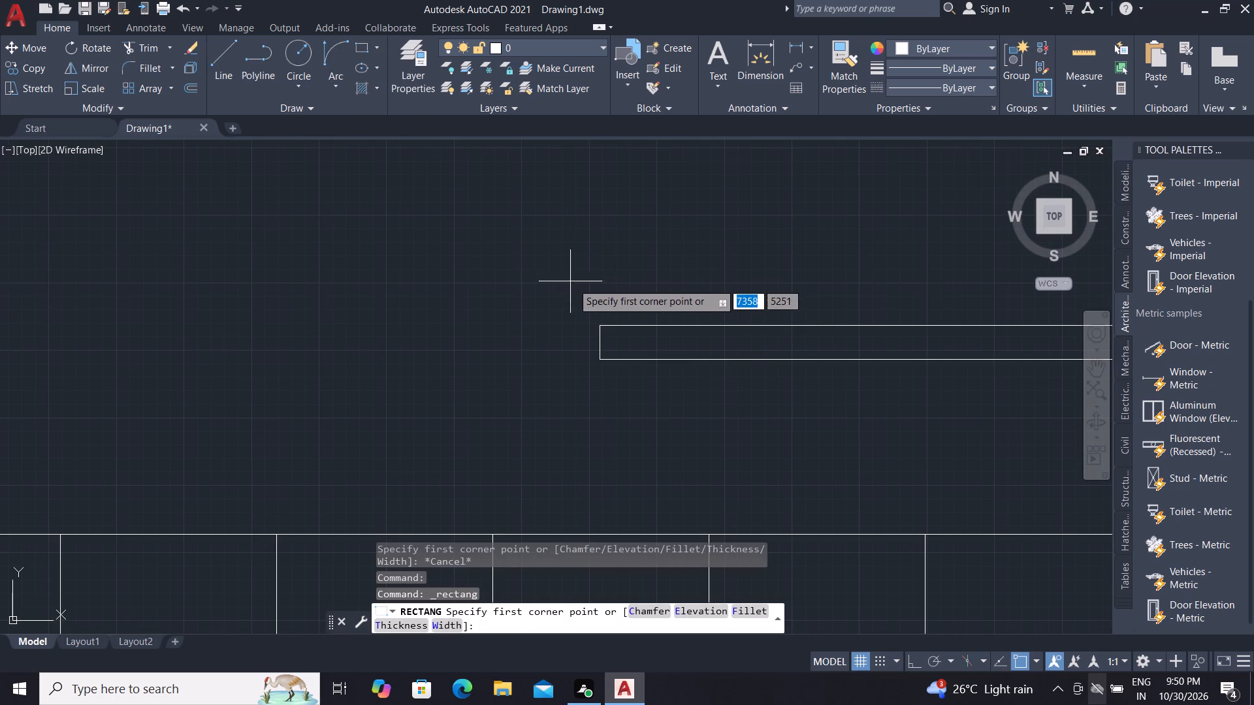
left_click(599, 305)
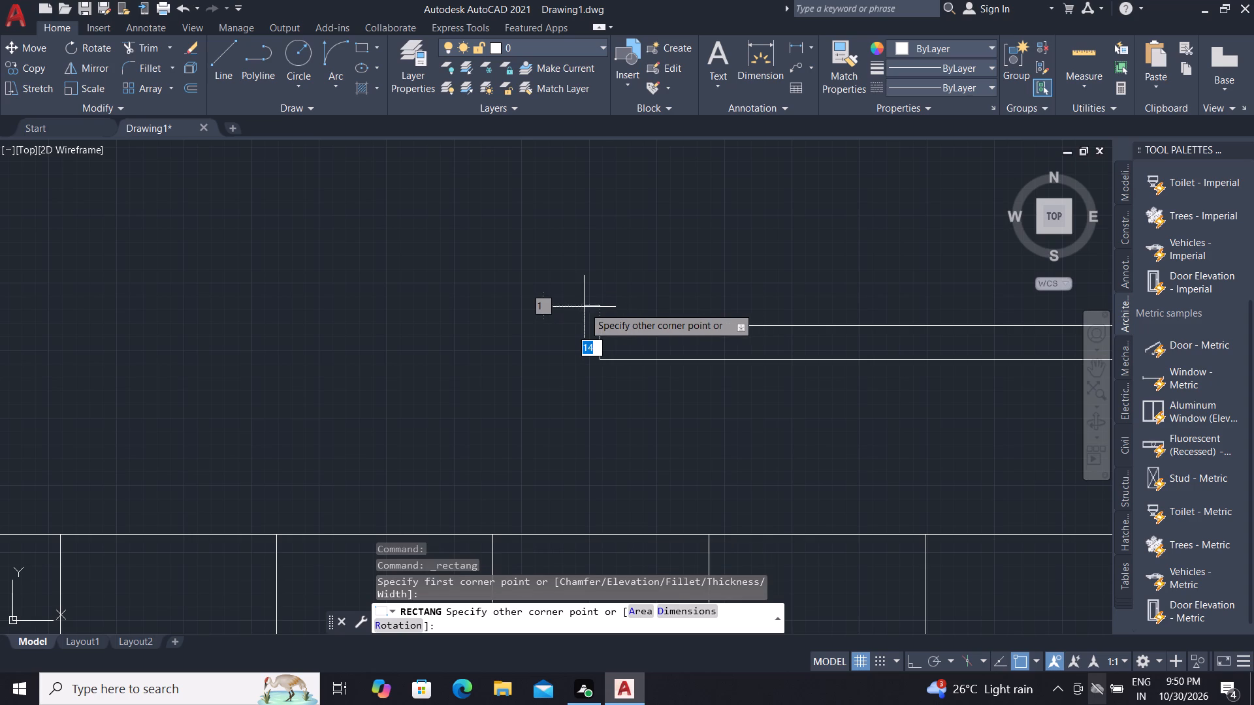
left_click(581, 384)
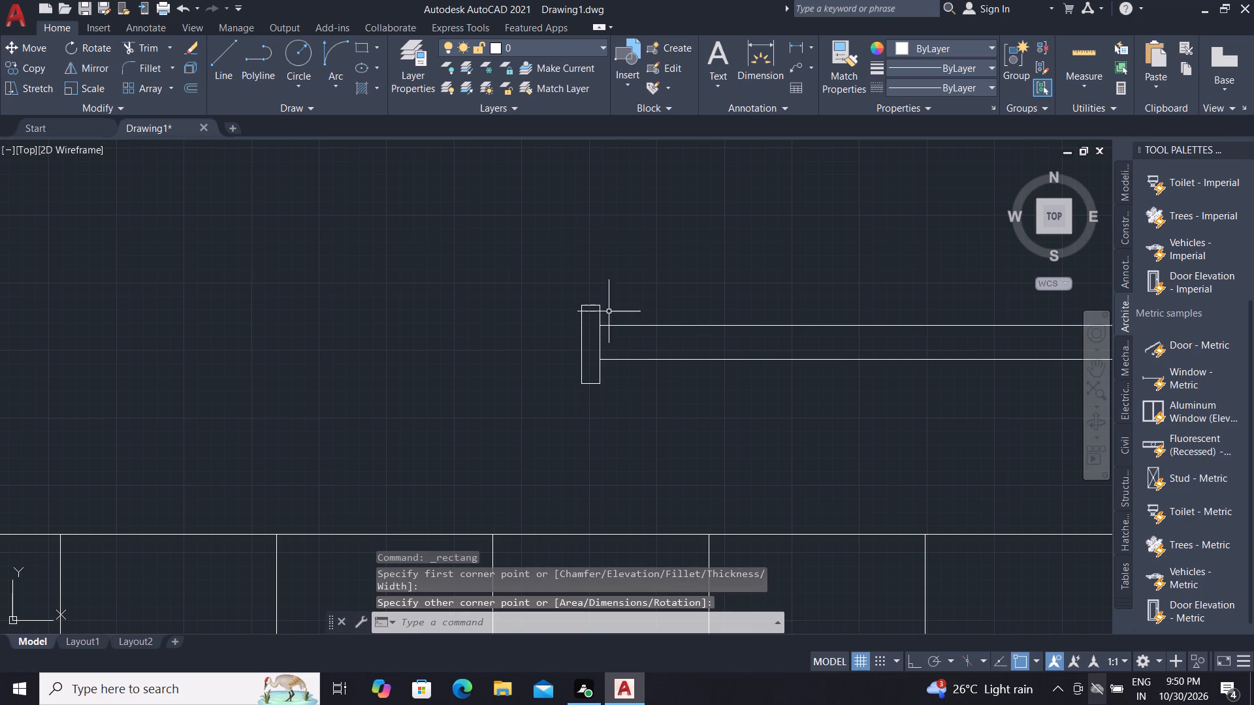
Copy the small upright rectangle from the thin horizontal rectangle's left end to its right end.
scroll(411, 287, "down", 2)
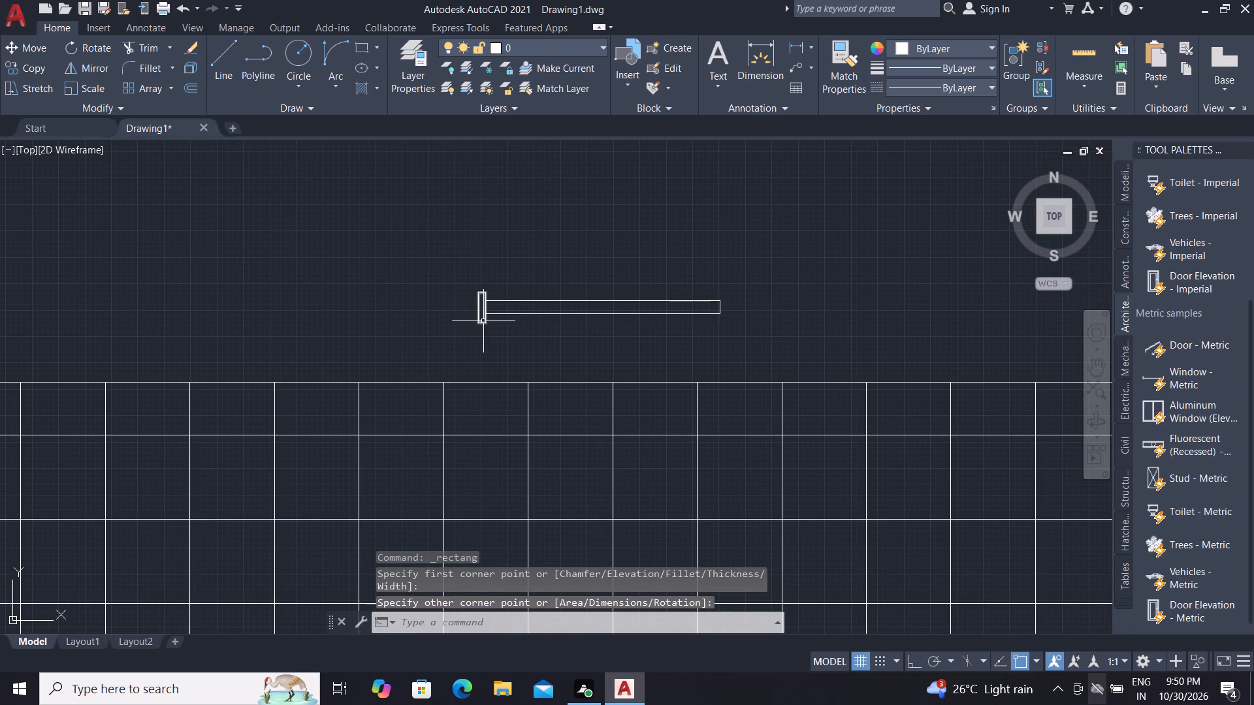
left_click(483, 321)
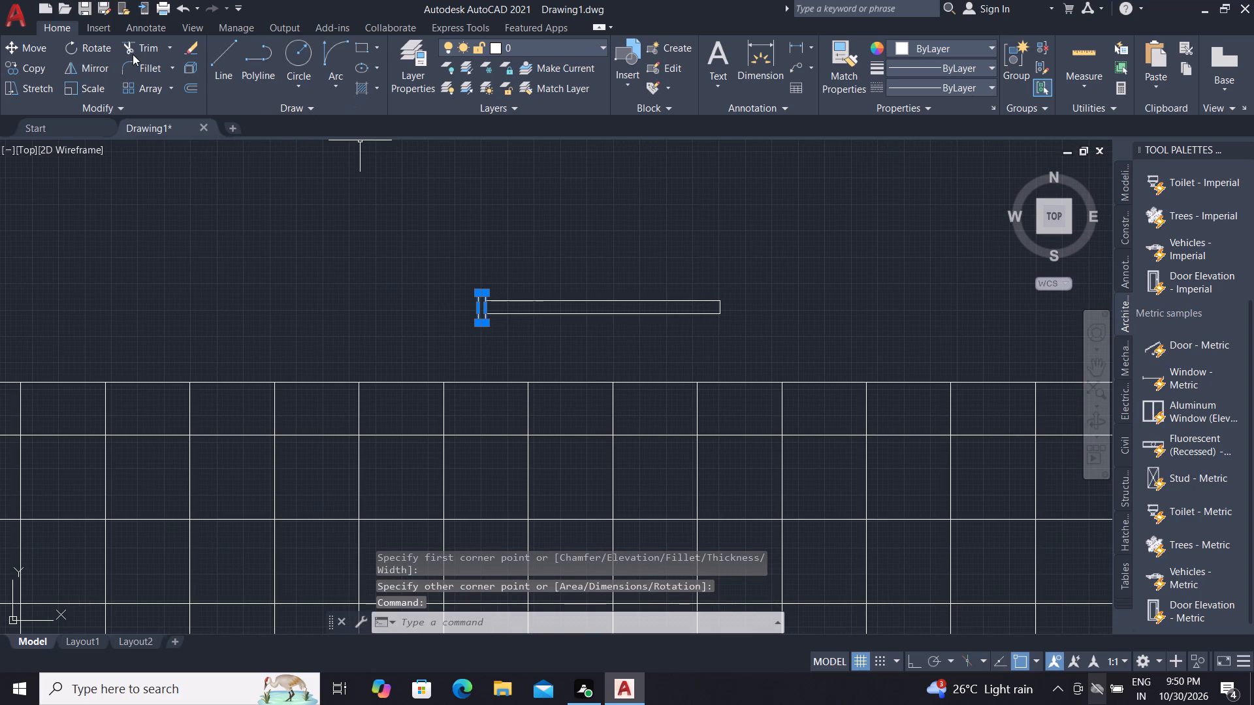
left_click(2, 68)
left_click(38, 64)
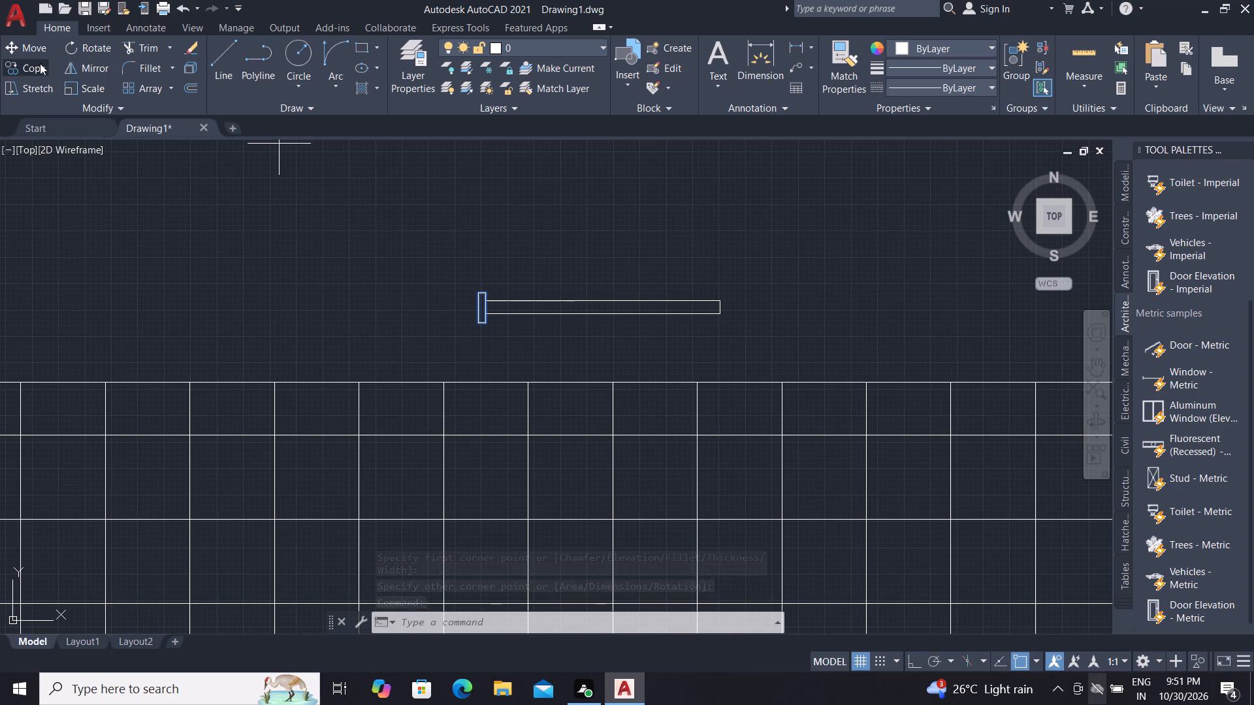
left_click(490, 317)
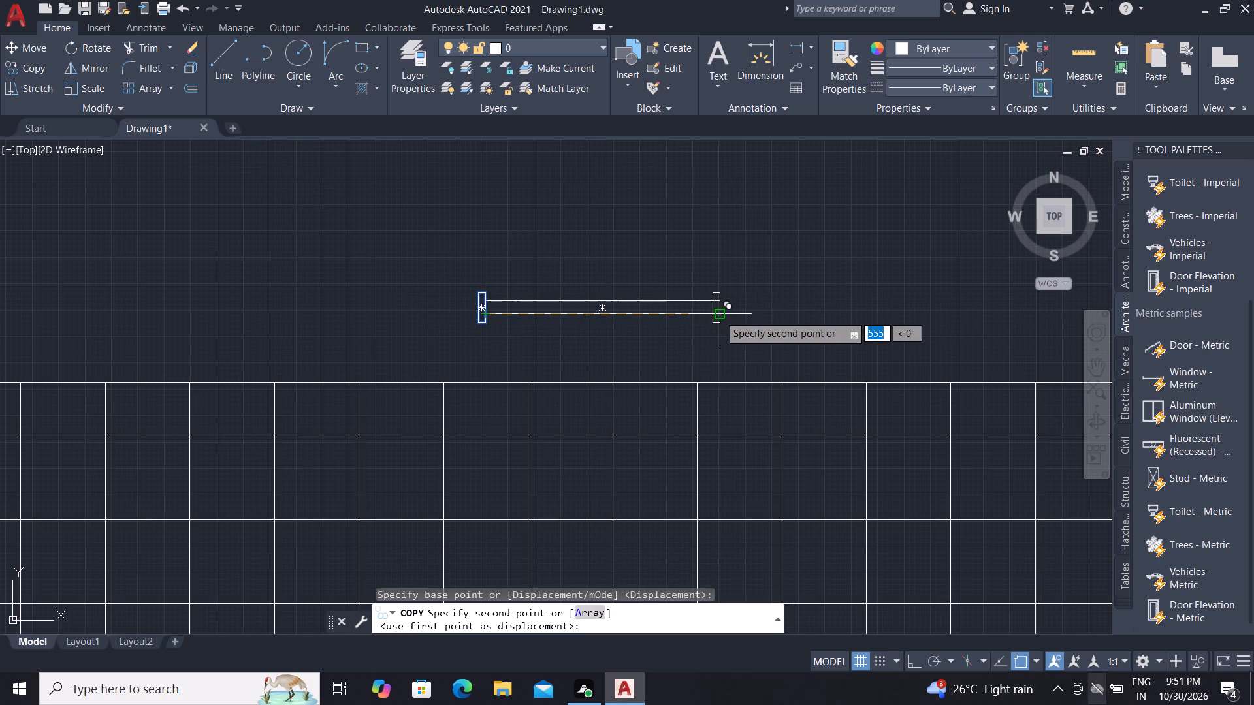
scroll(718, 316, "up", 4)
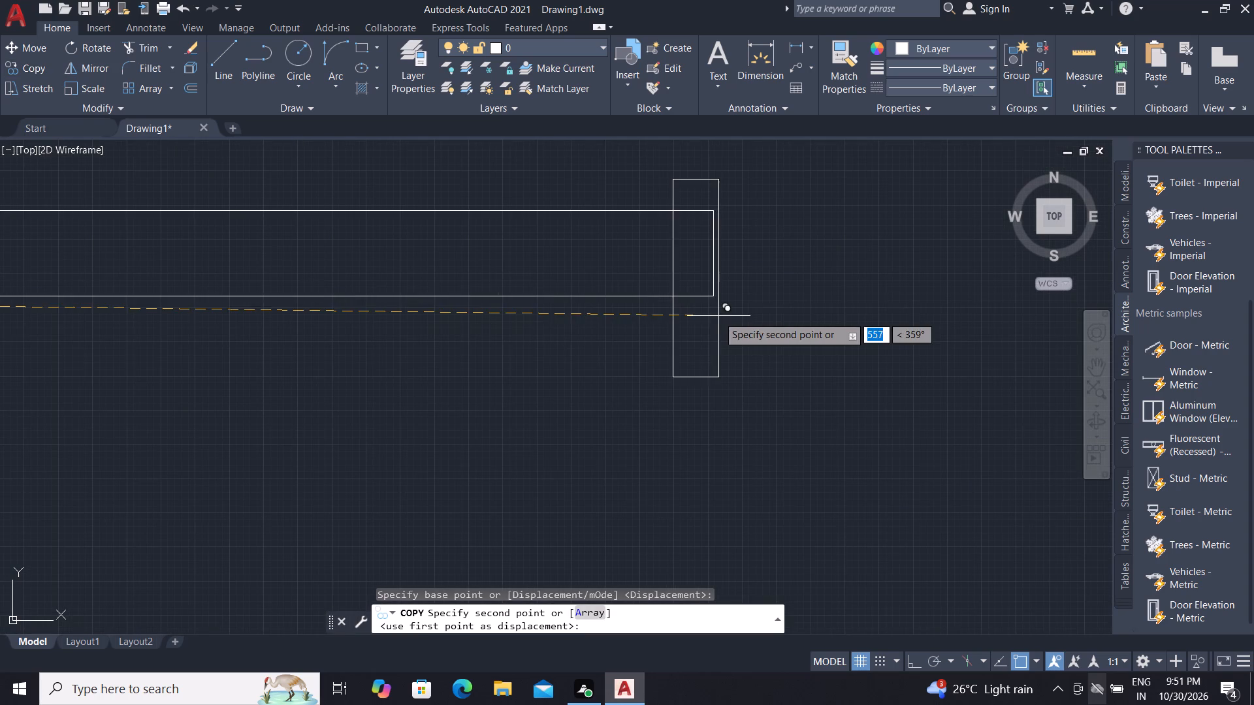
left_click(709, 299)
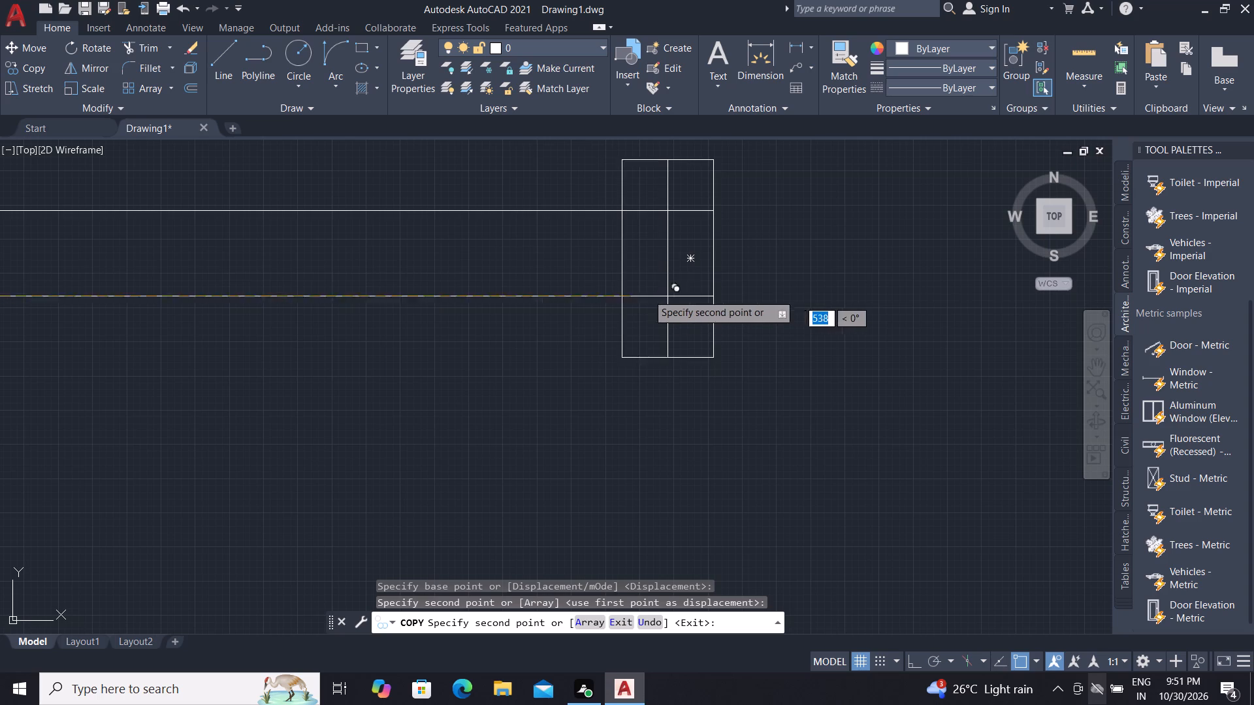
key("Escape")
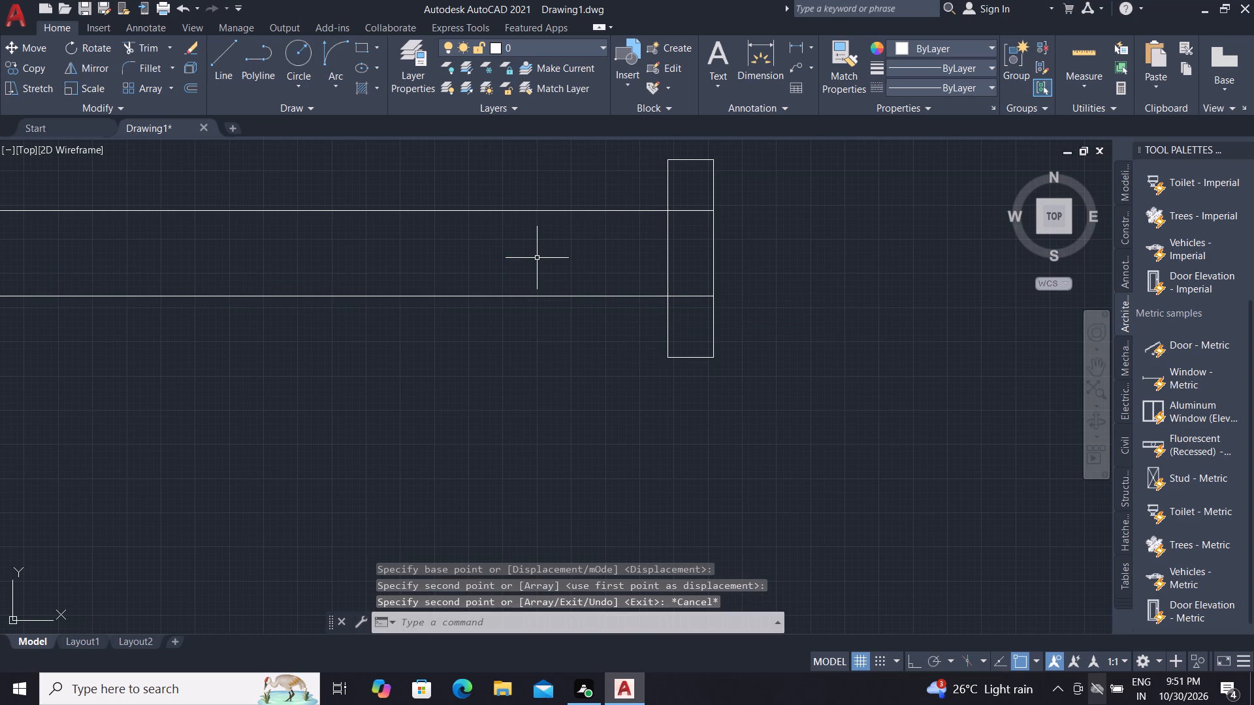
Move the copied upright rectangle outward so its left edge sits flush against the thin horizontal rectangle's right end.
type("M")
key("space")
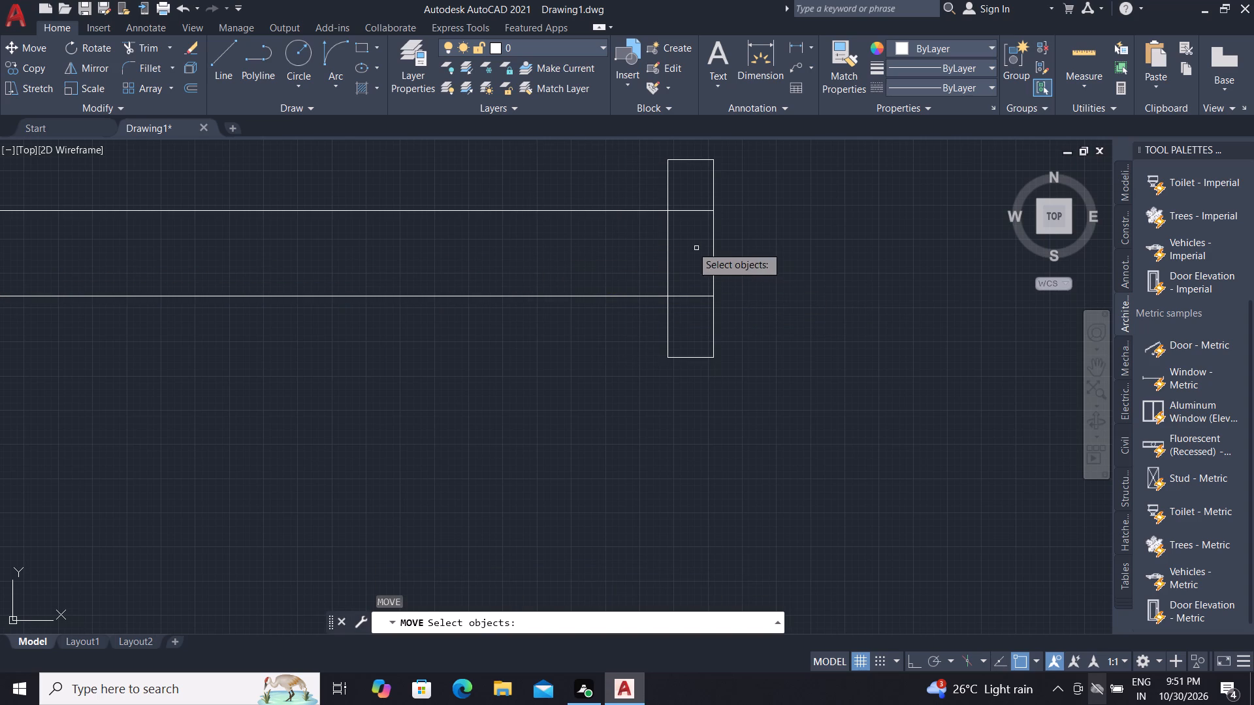
left_click(669, 238)
right_click(662, 307)
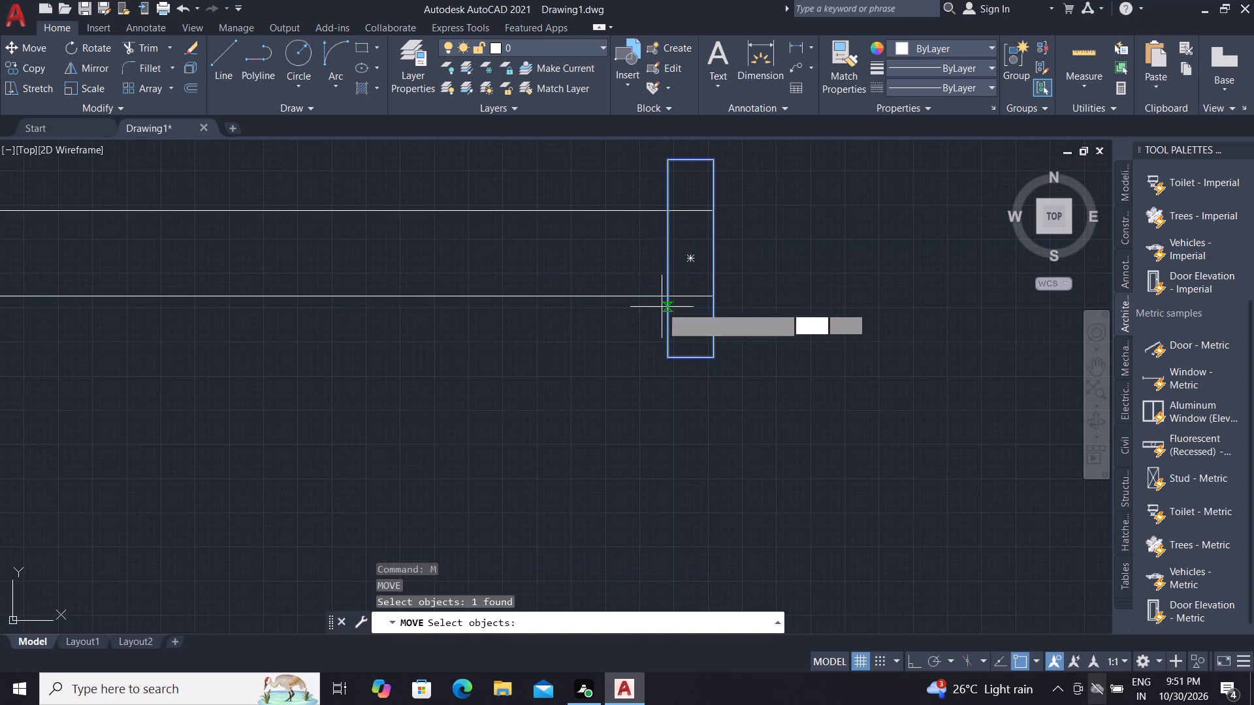
left_click(672, 294)
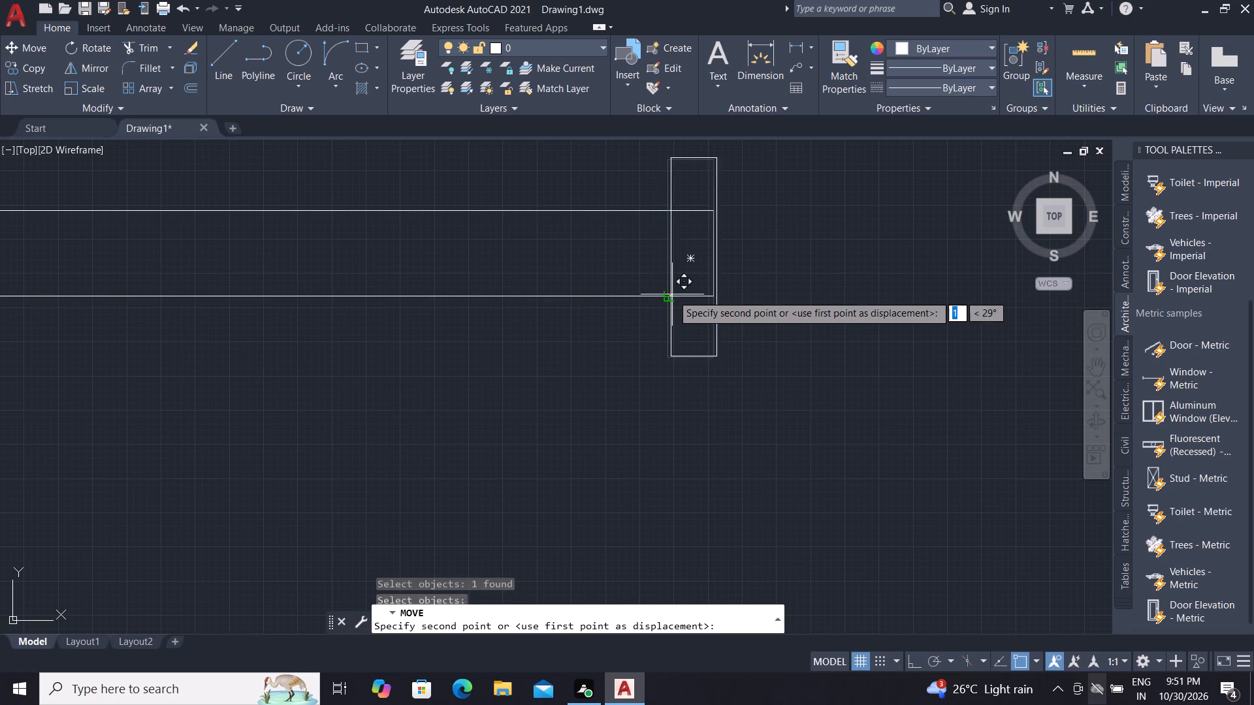
left_click(711, 296)
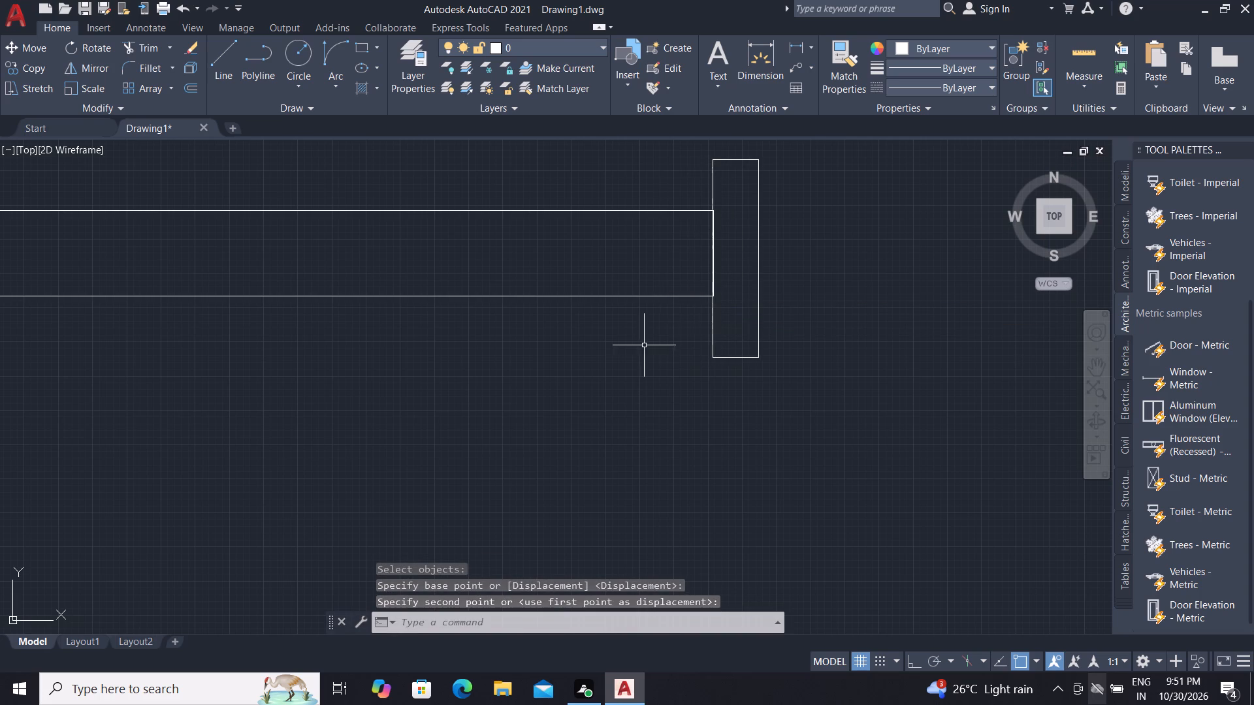
scroll(719, 280, "up", 3)
scroll(675, 346, "up", 1)
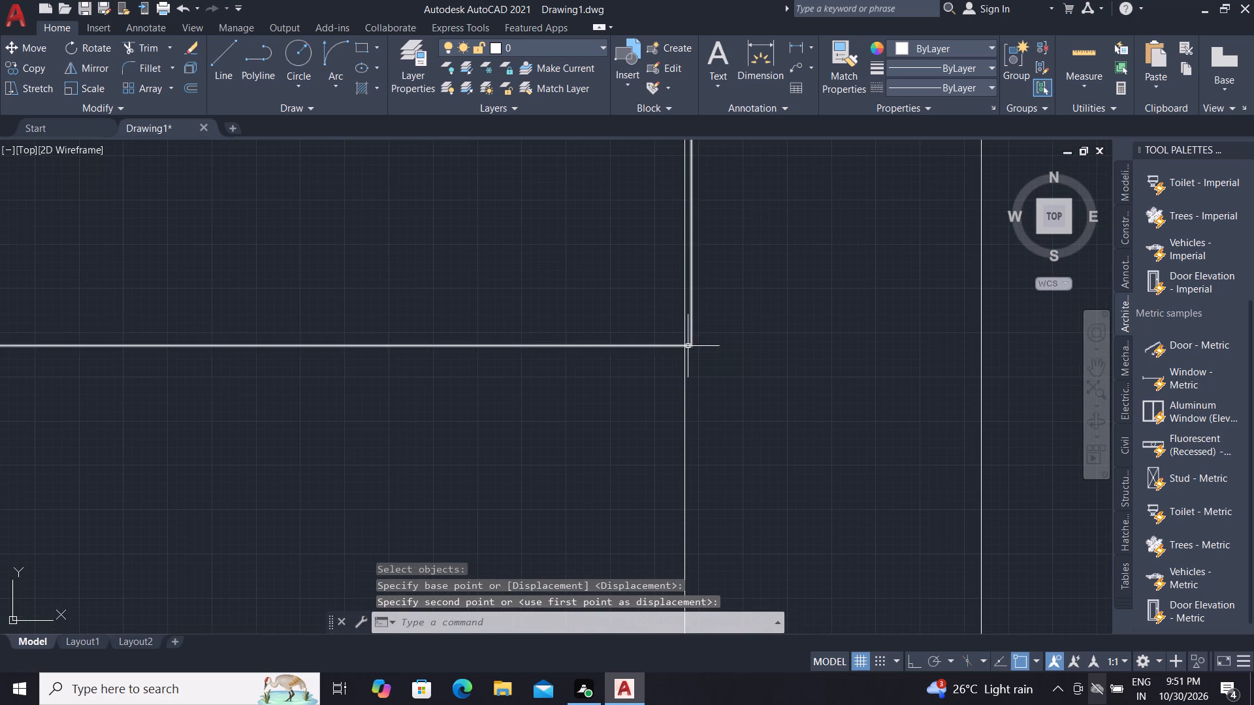
left_click(685, 357)
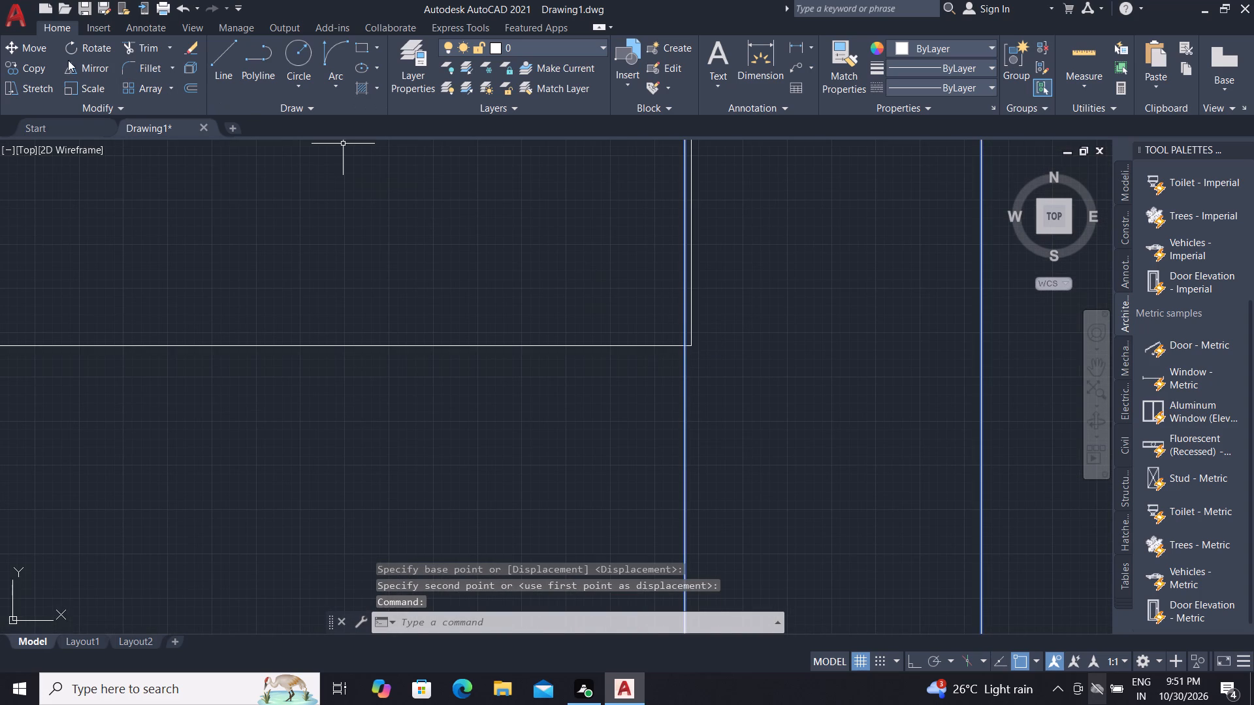
left_click(12, 48)
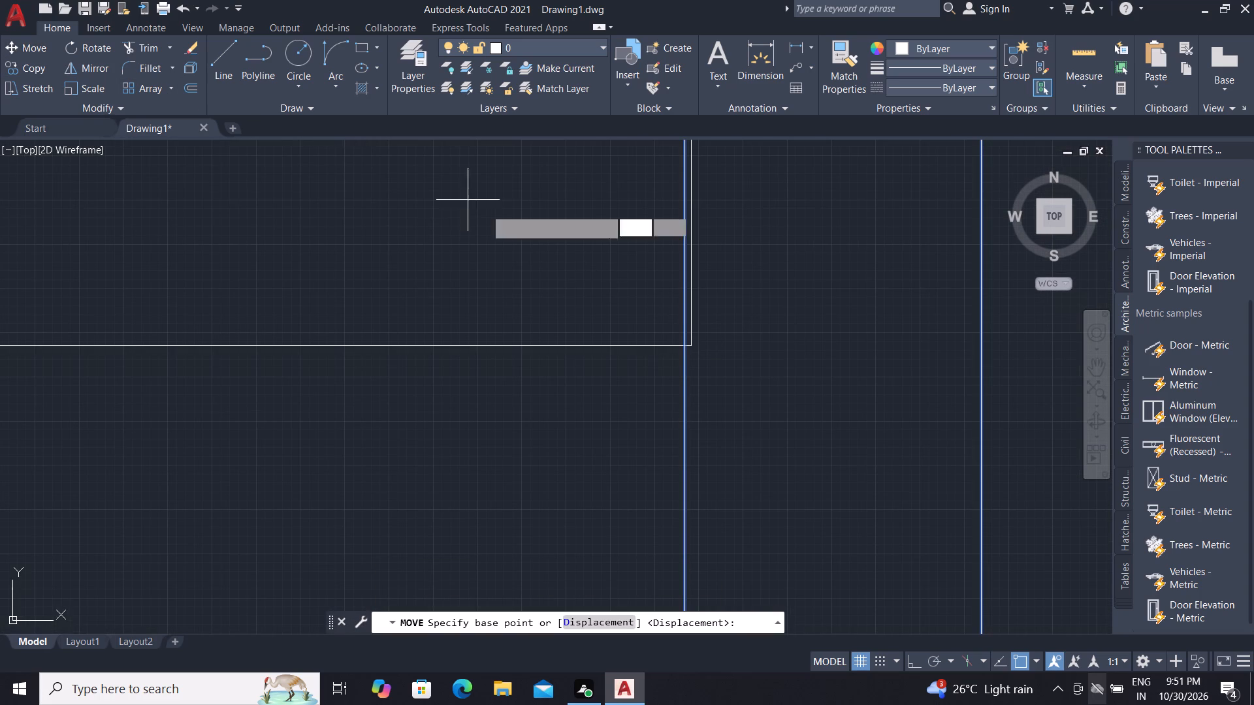
left_click(685, 350)
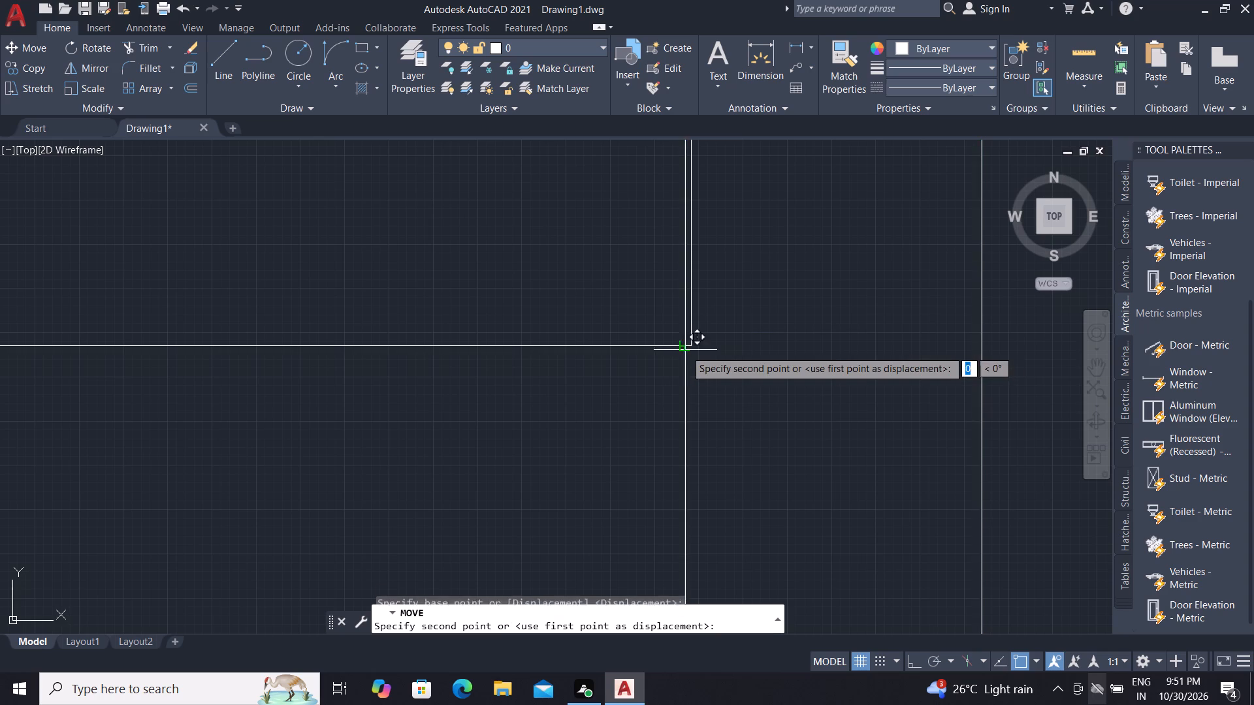
left_click(692, 349)
Add a vertical linear dimension outside section B-B's left wall from the tile grid's top line to the slab's underside, aligned with the 125 dimension.
scroll(517, 401, "down", 5)
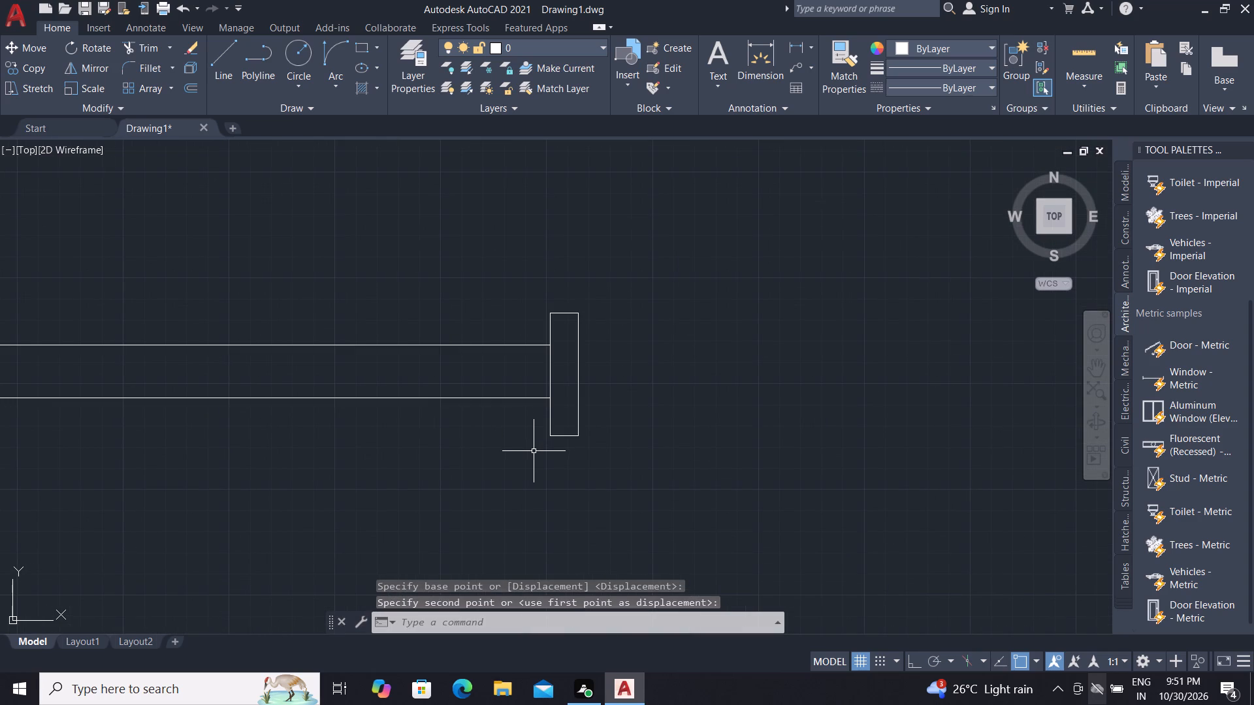
scroll(550, 360, "down", 2)
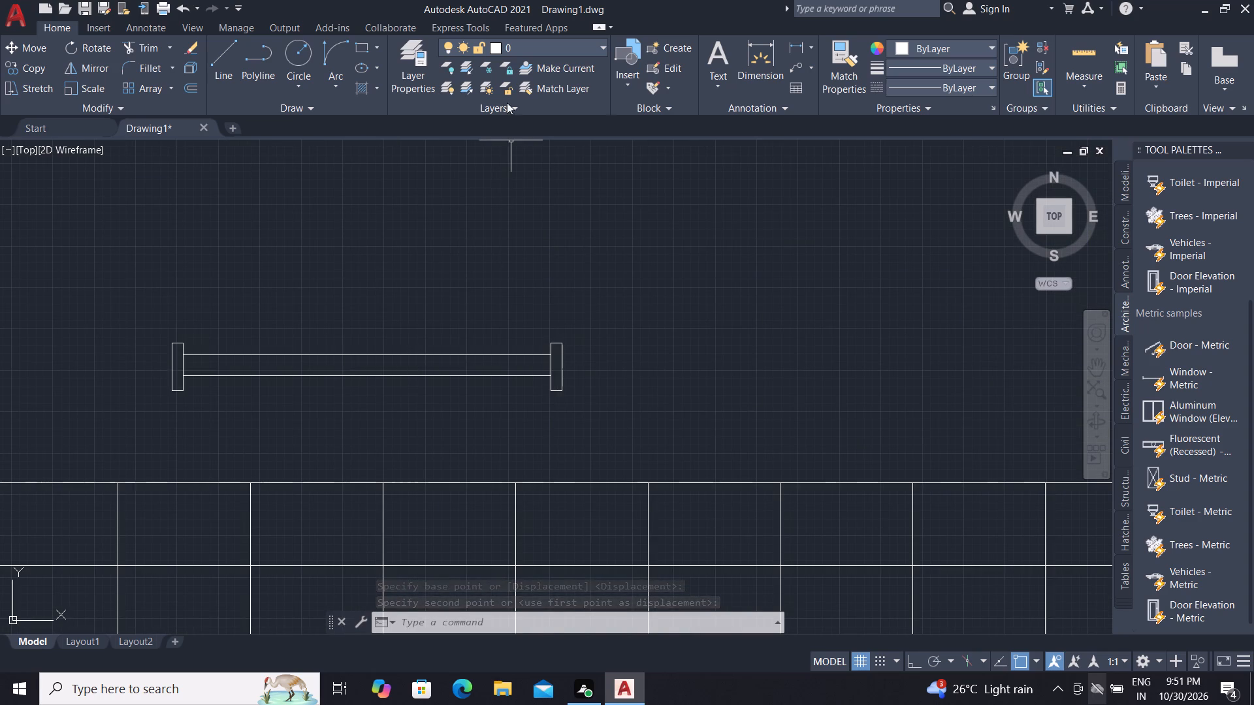
scroll(529, 253, "down", 4)
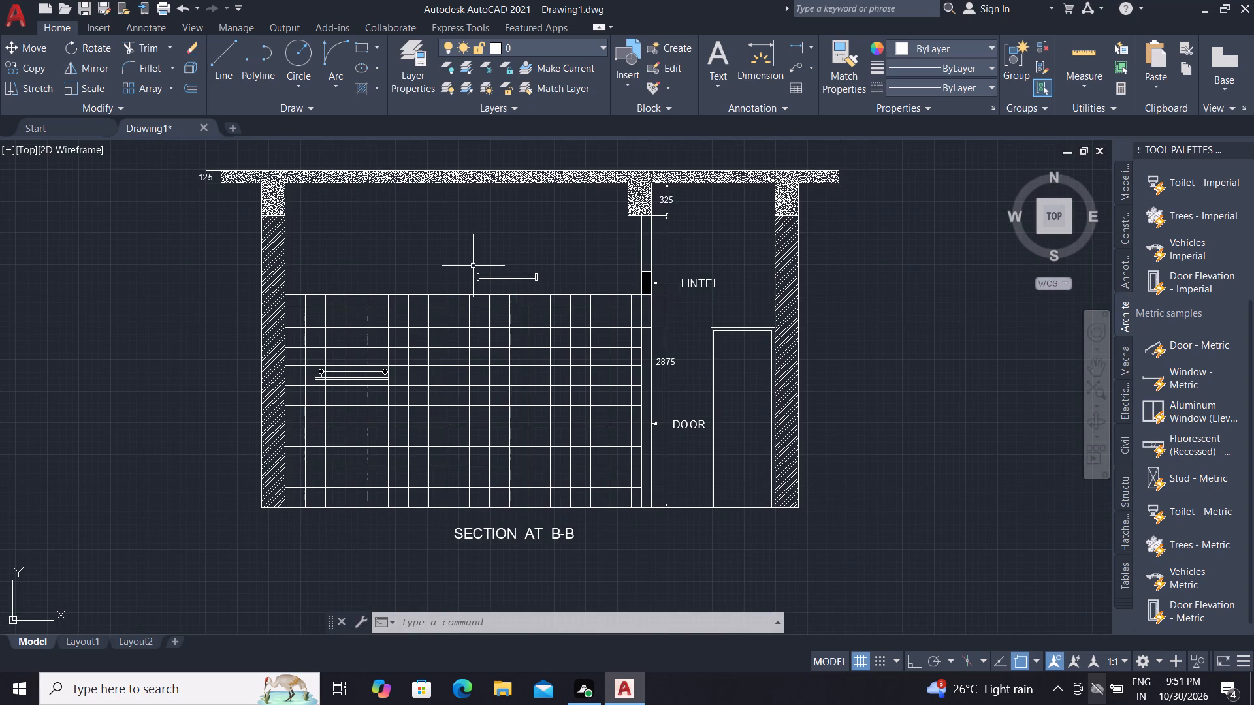
scroll(385, 336, "down", 1)
scroll(146, 270, "up", 2)
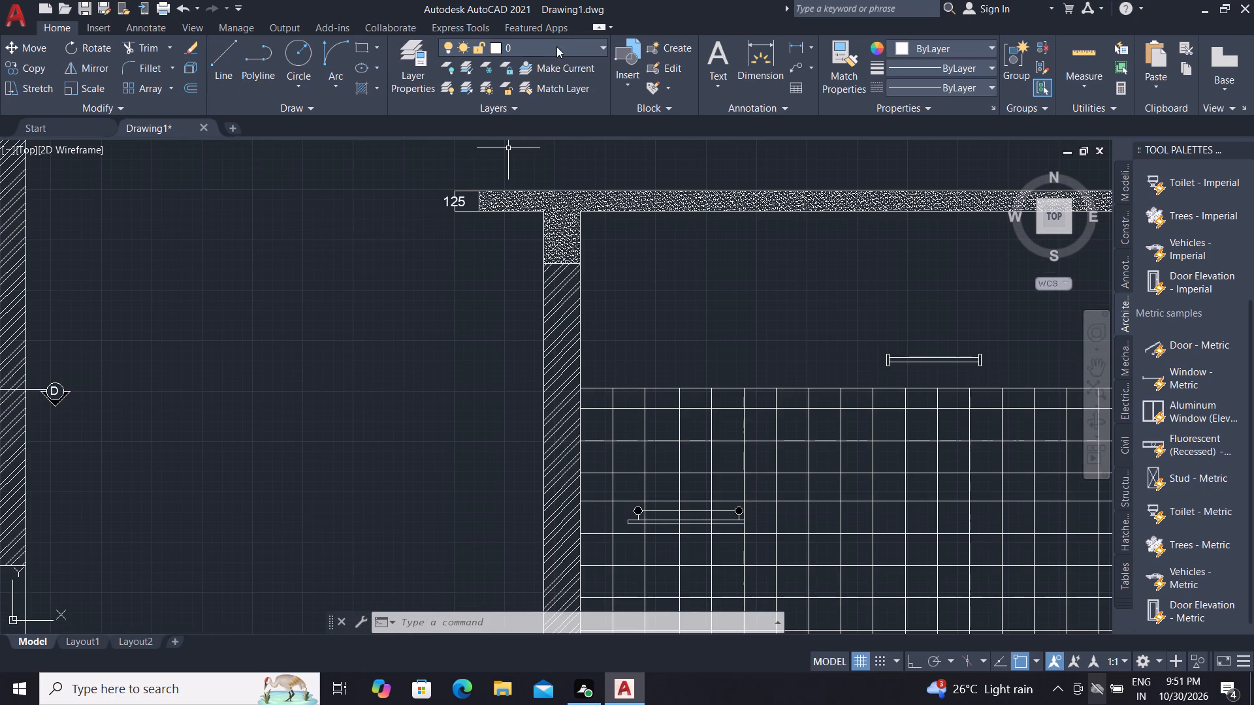
left_click(794, 42)
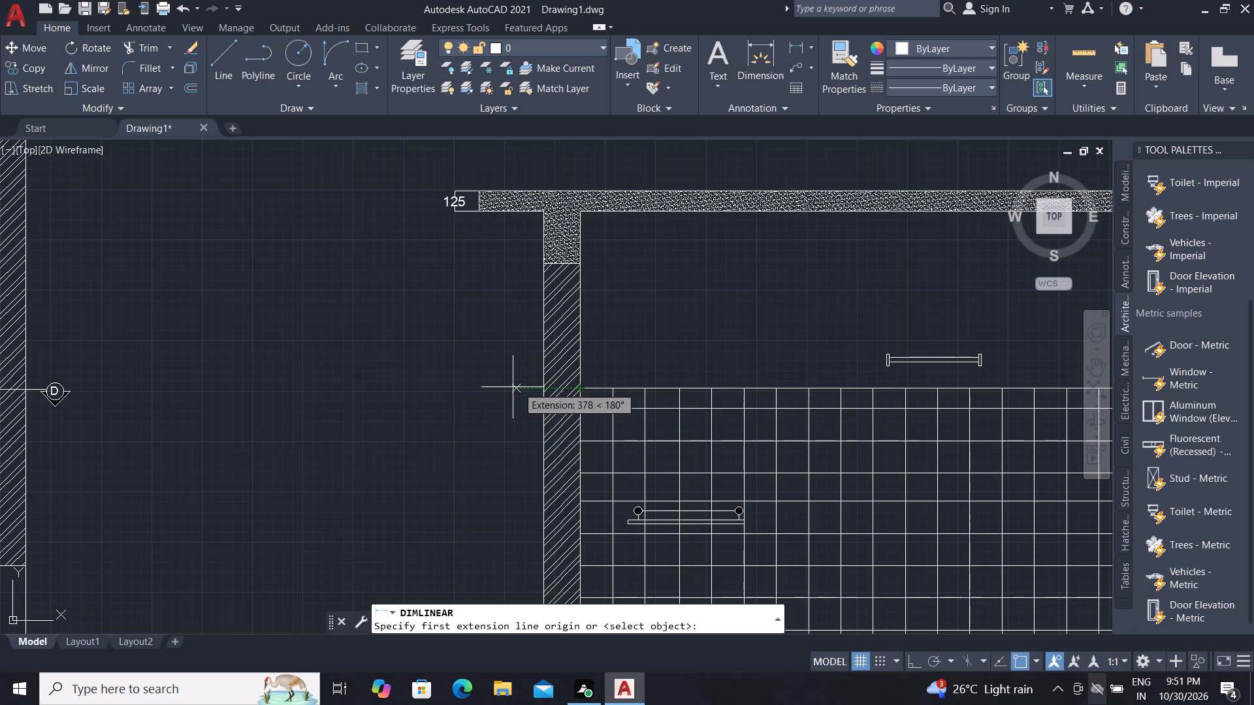
left_click(460, 390)
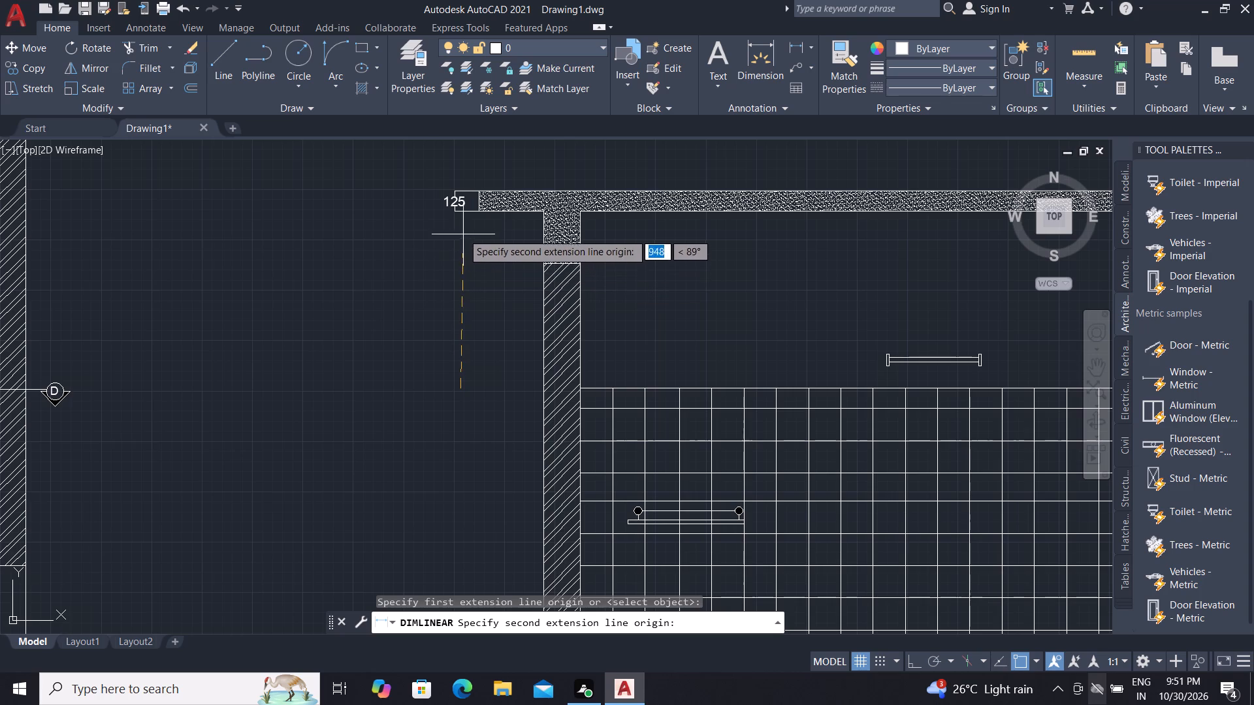
left_click(454, 214)
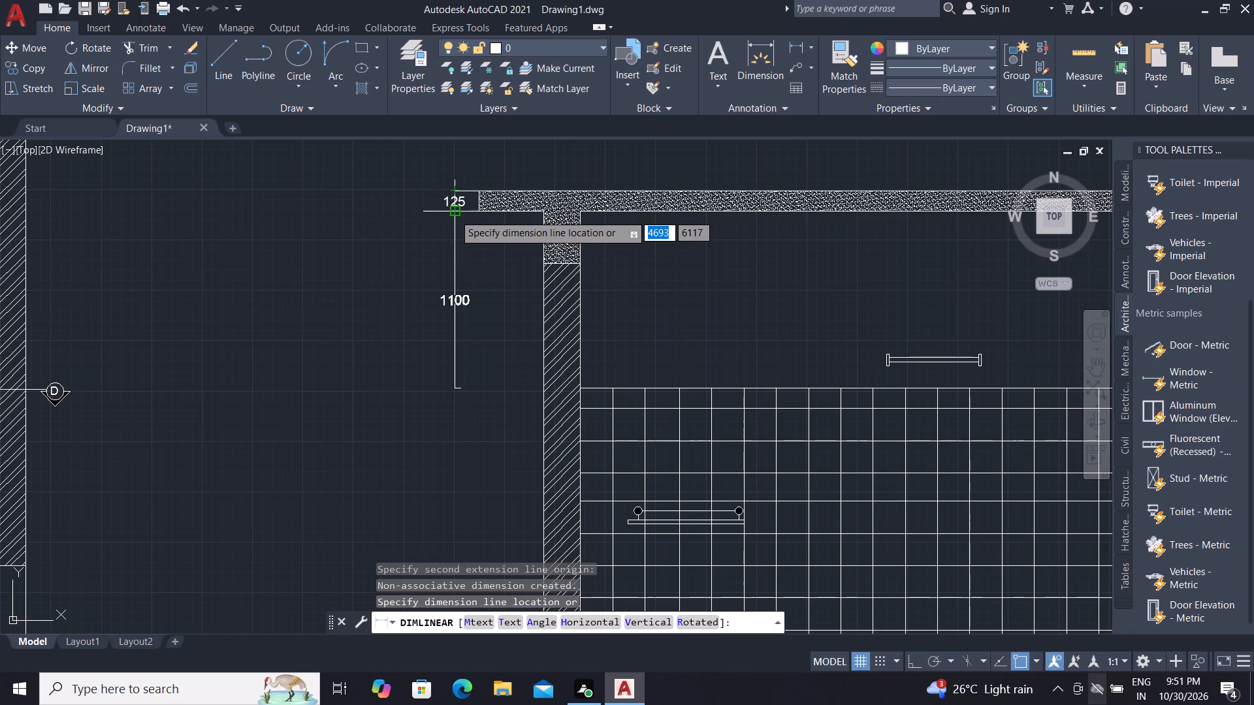
left_click(449, 224)
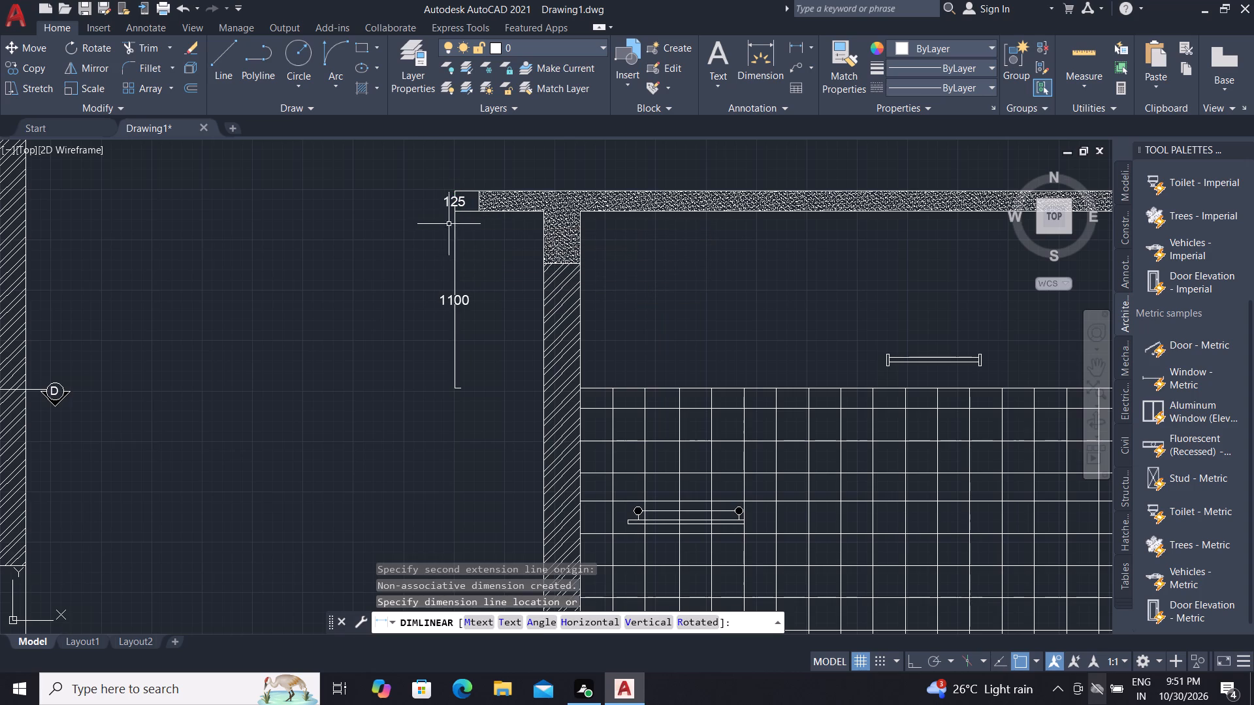
Add a vertical linear dimension from the tile grid's top level down to the floor line, aligned below the upper dimension.
left_click(795, 44)
scroll(674, 289, "down", 1)
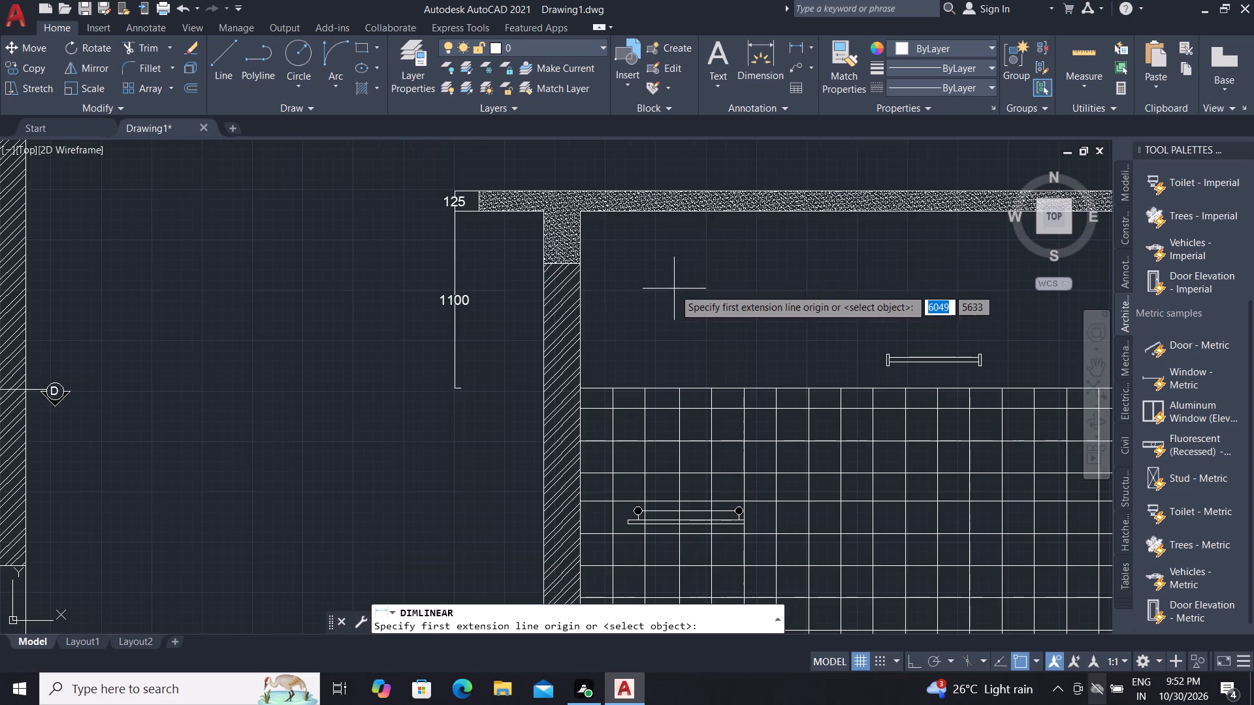
scroll(674, 289, "down", 1)
scroll(585, 343, "up", 3)
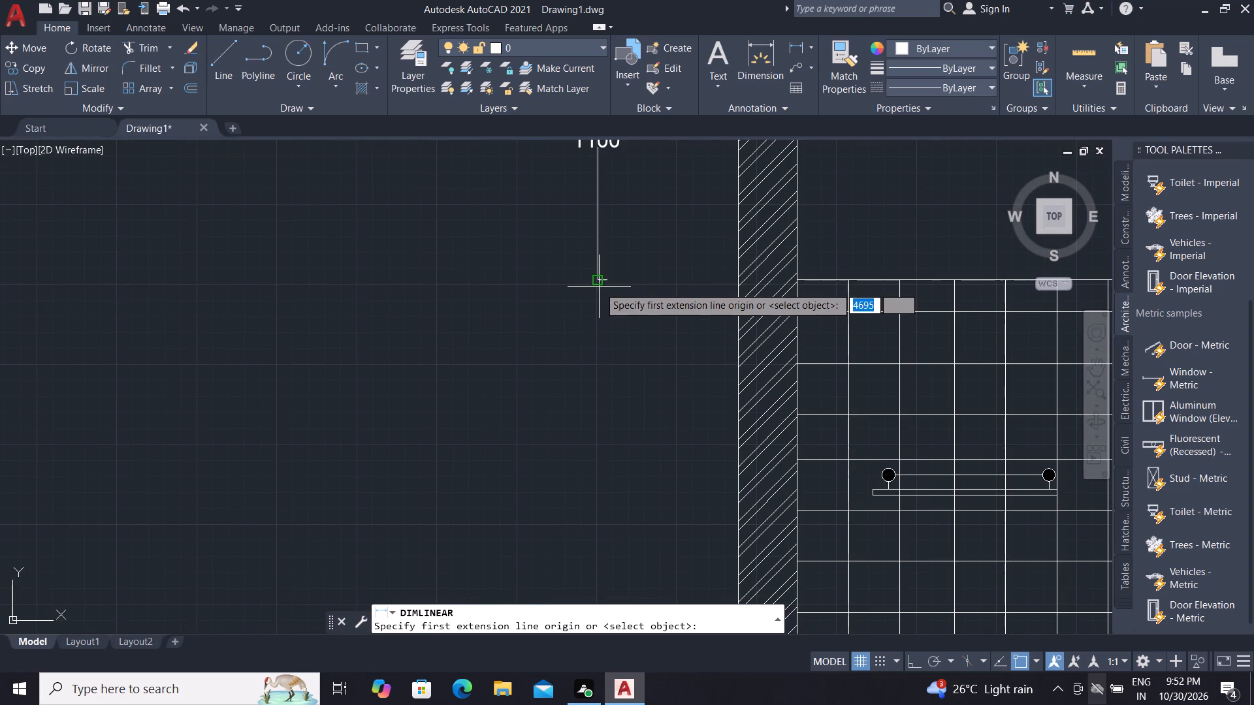
left_click(598, 282)
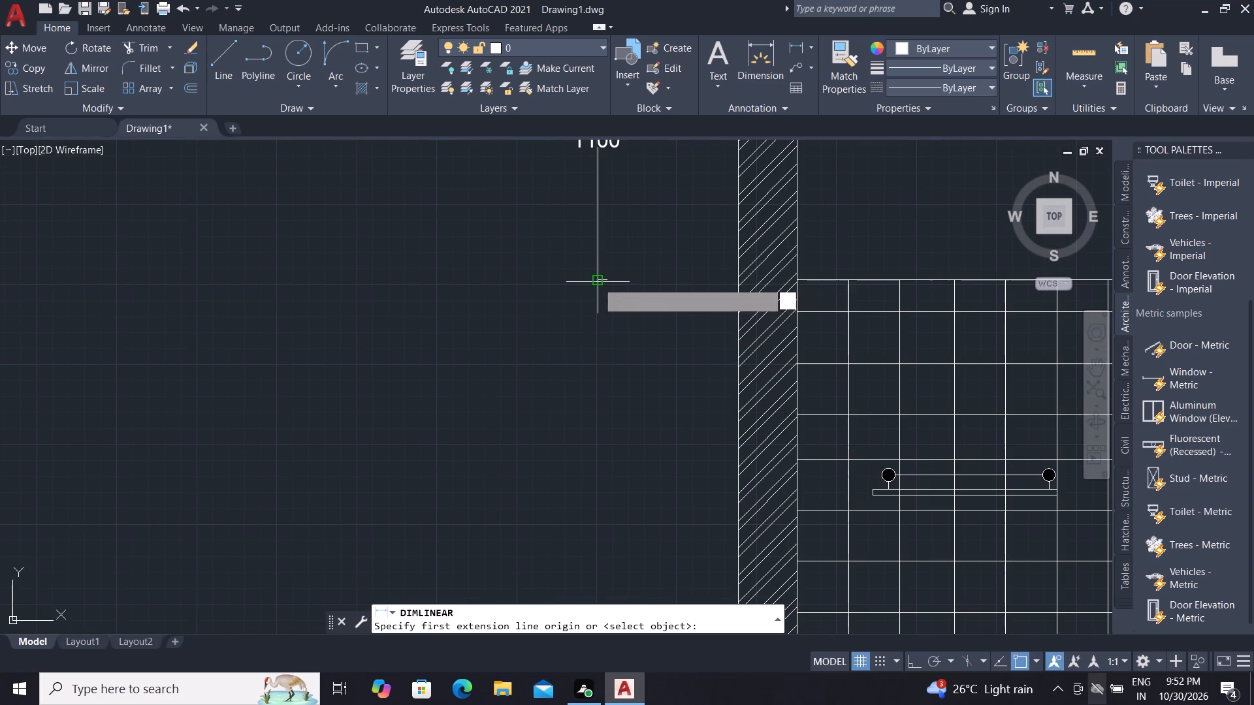
scroll(633, 289, "down", 2)
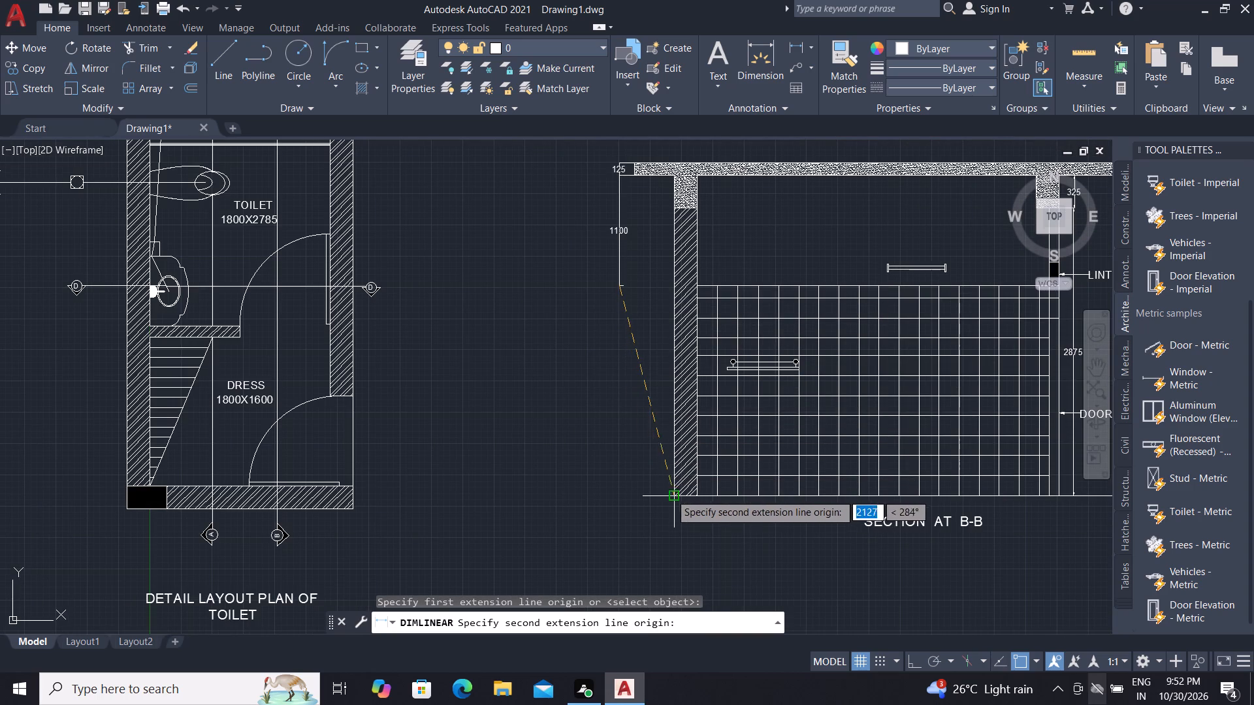
left_click(619, 498)
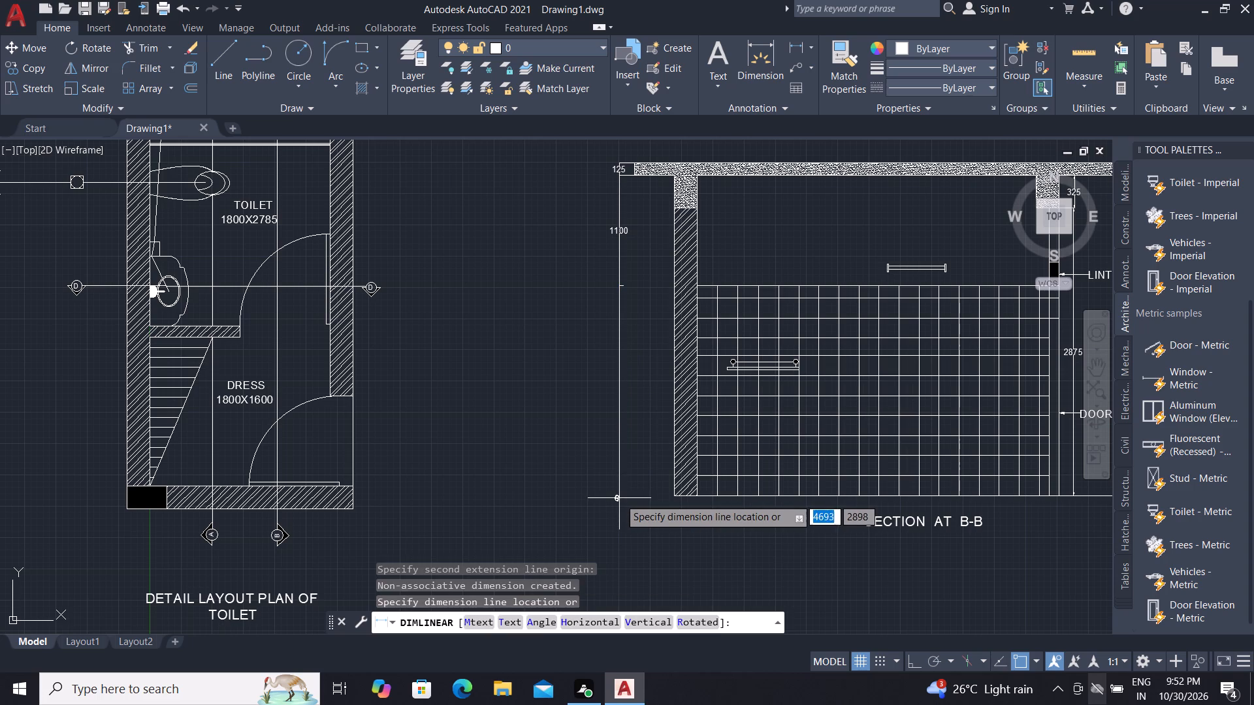
left_click(619, 495)
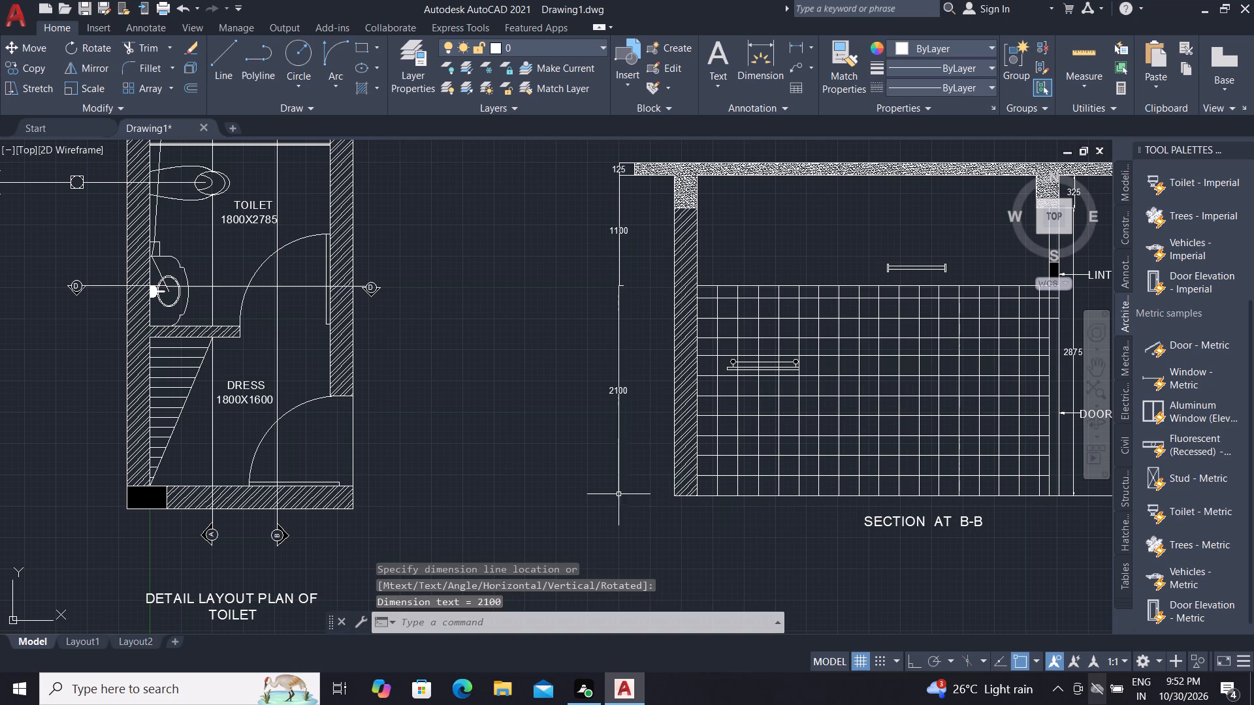
Add an overall vertical dimension from the slab's top level to the floor line, outside the left dimension chain of section B-B.
left_click(799, 43)
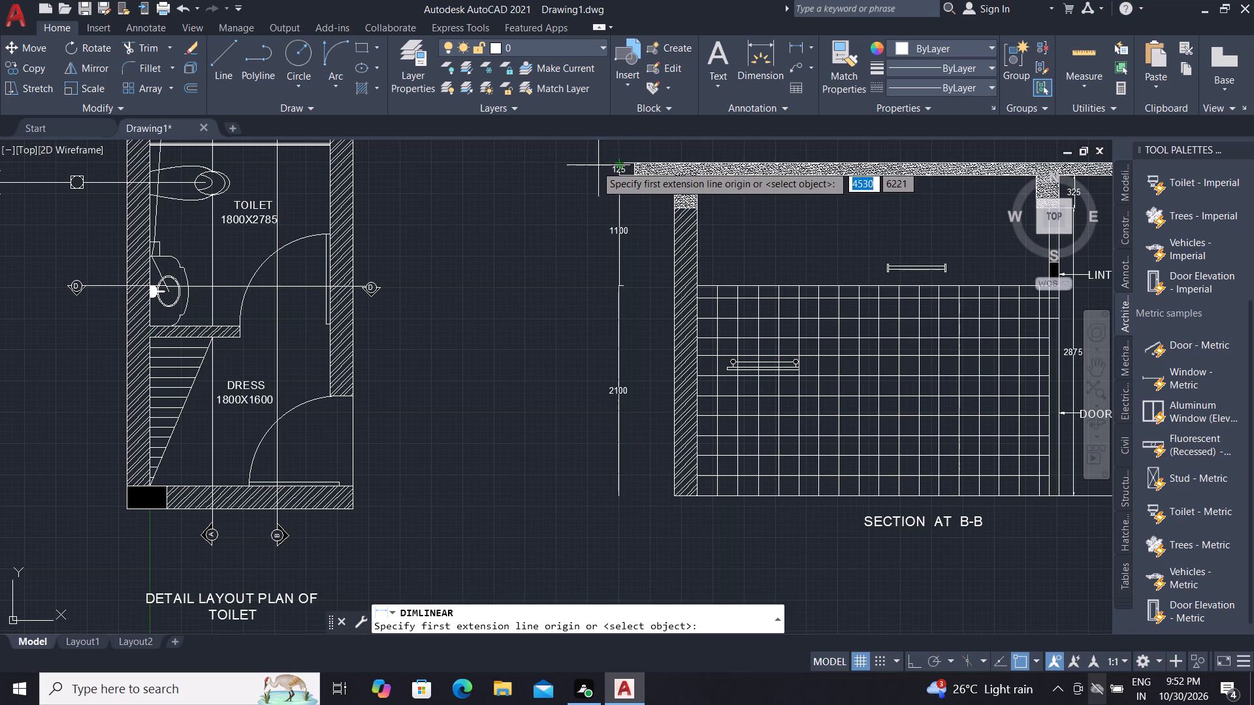
scroll(619, 160, "up", 2)
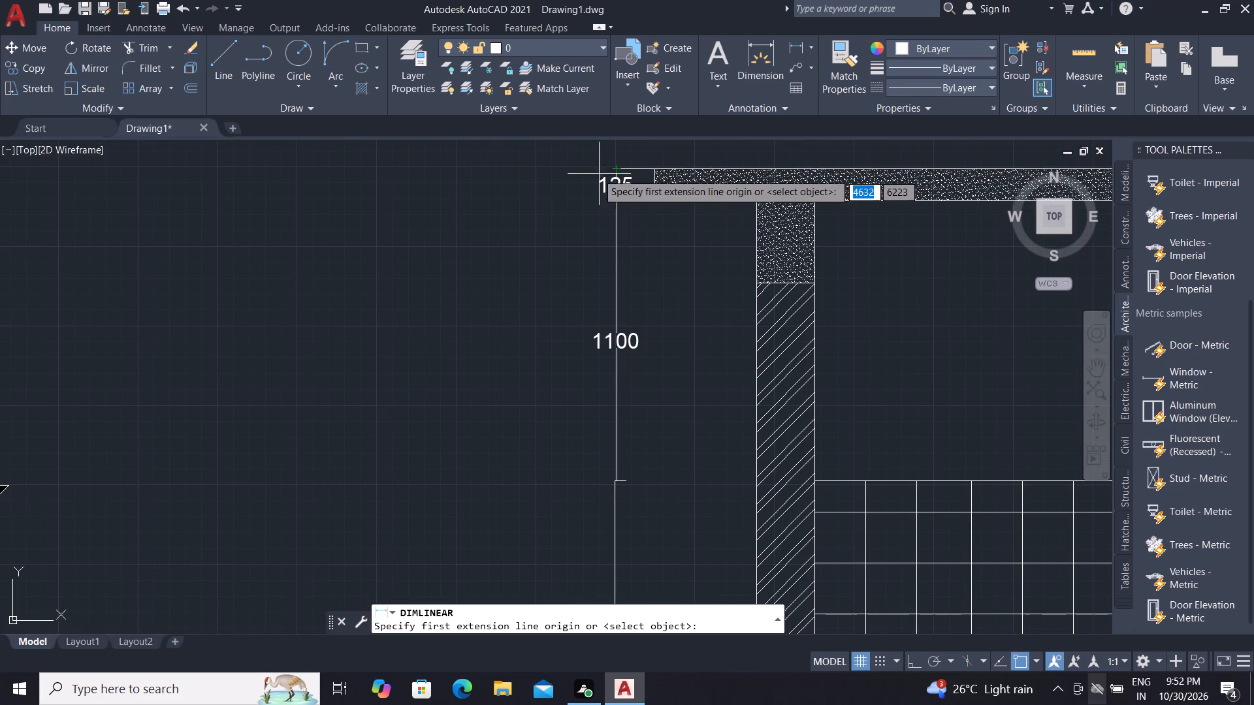
left_click(479, 165)
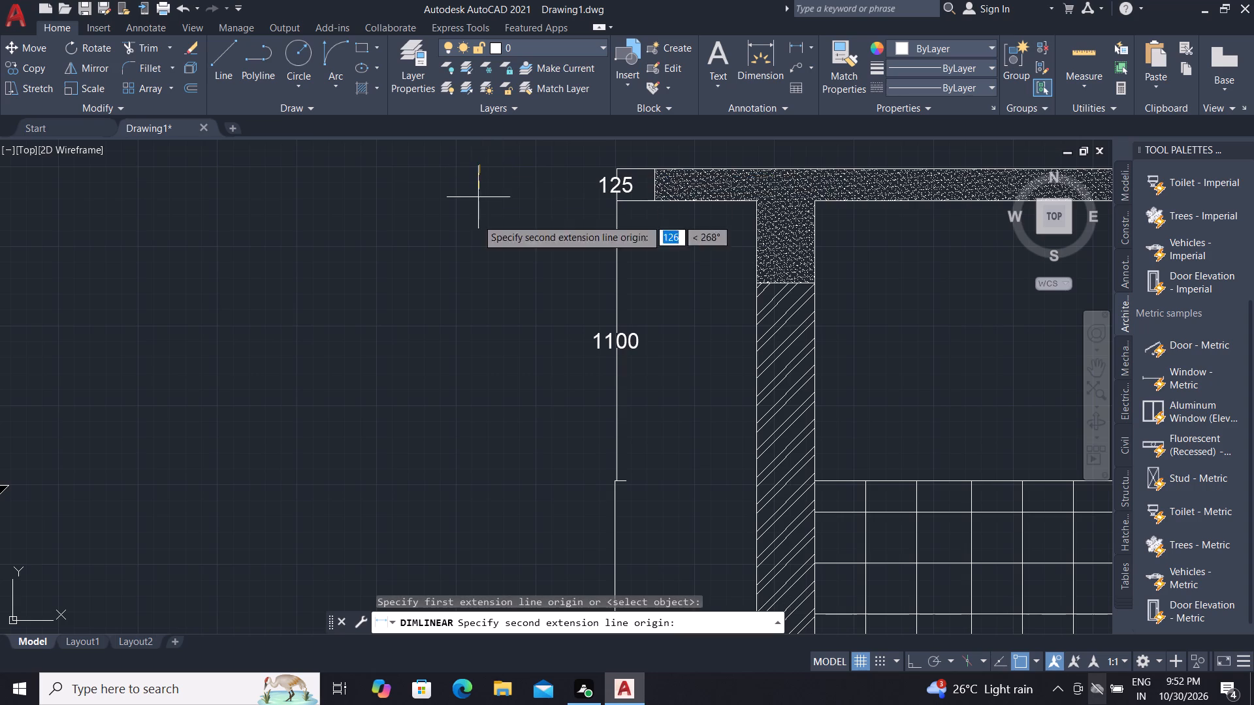
scroll(474, 258, "down", 3)
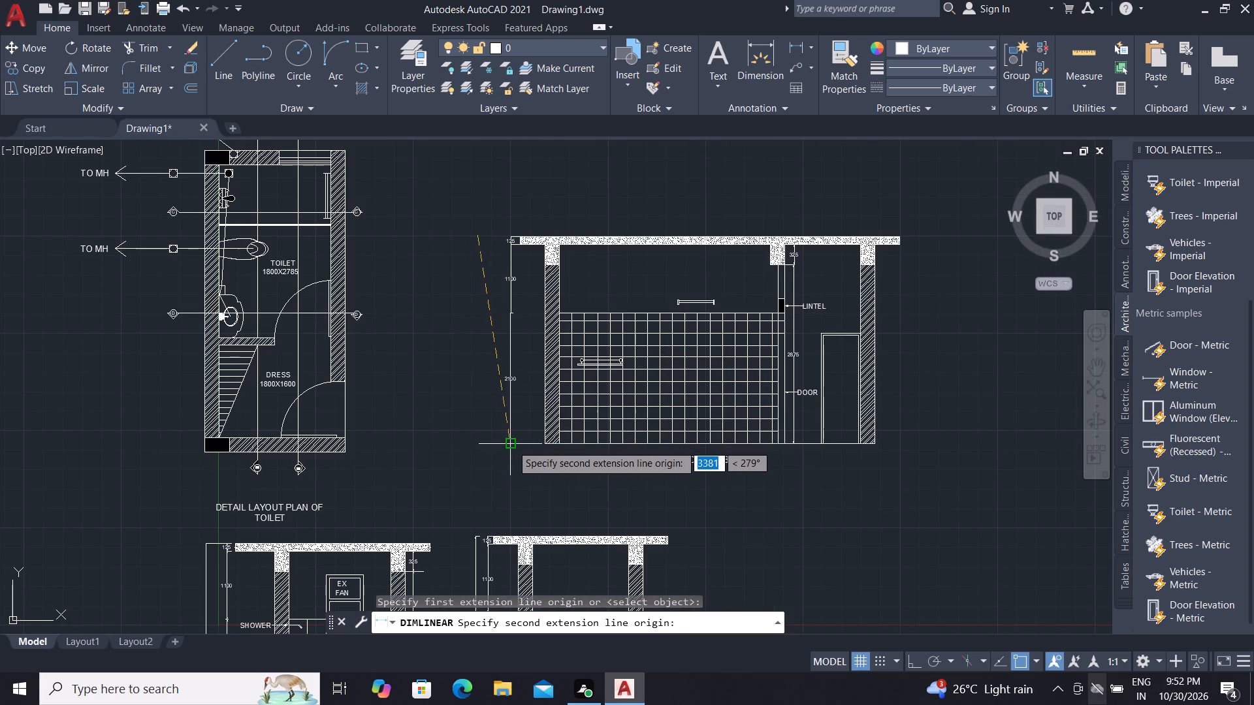
left_click(471, 442)
left_click(470, 441)
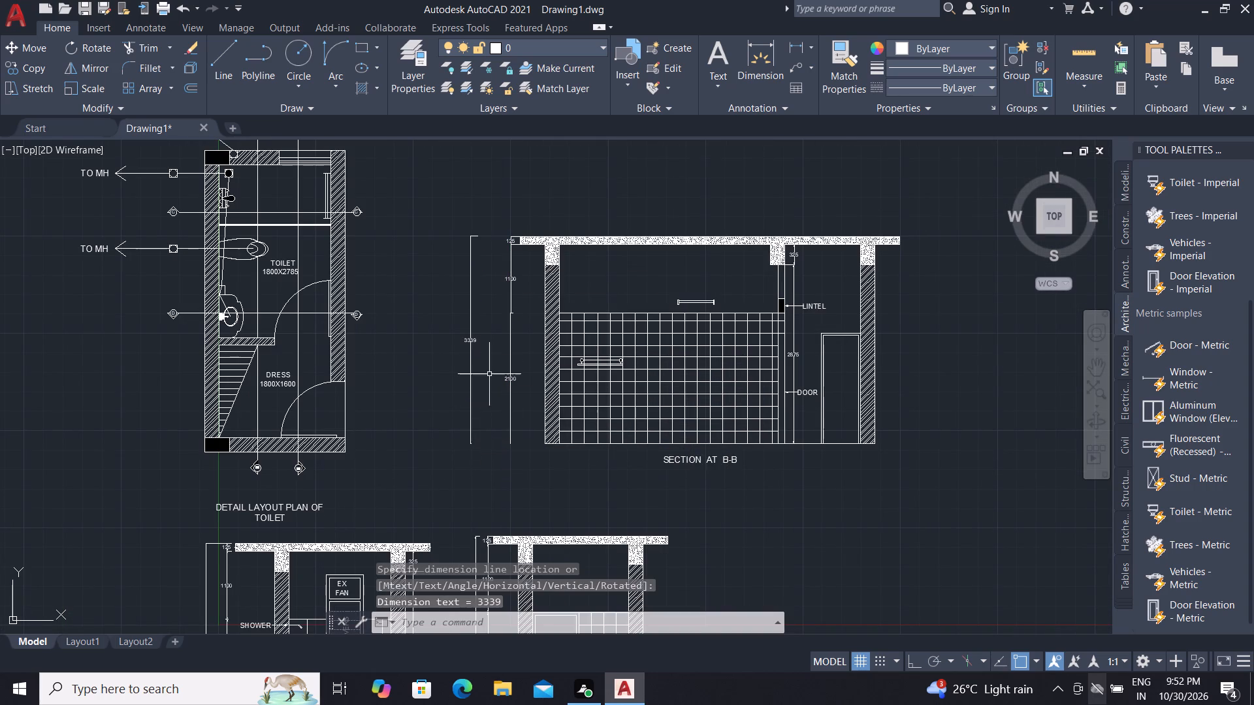
Delete the overall vertical dimension outside section B-B's left dimension chain.
scroll(483, 354, "up", 2)
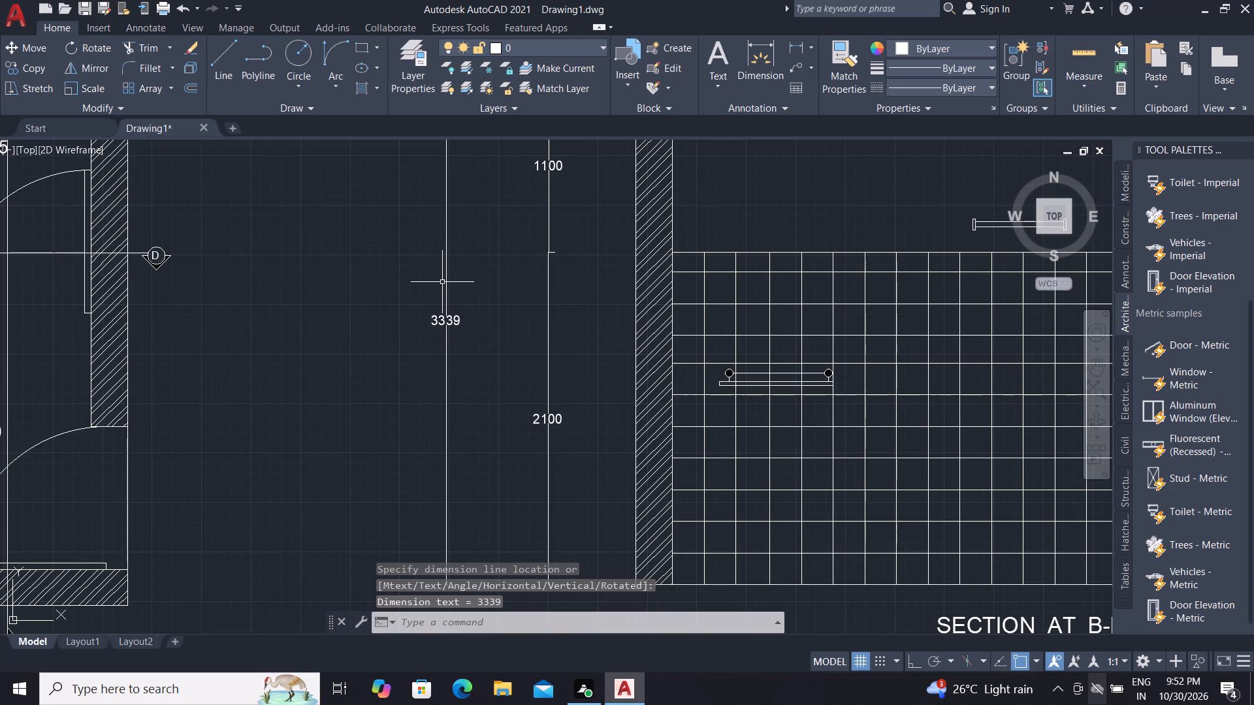
left_click(443, 315)
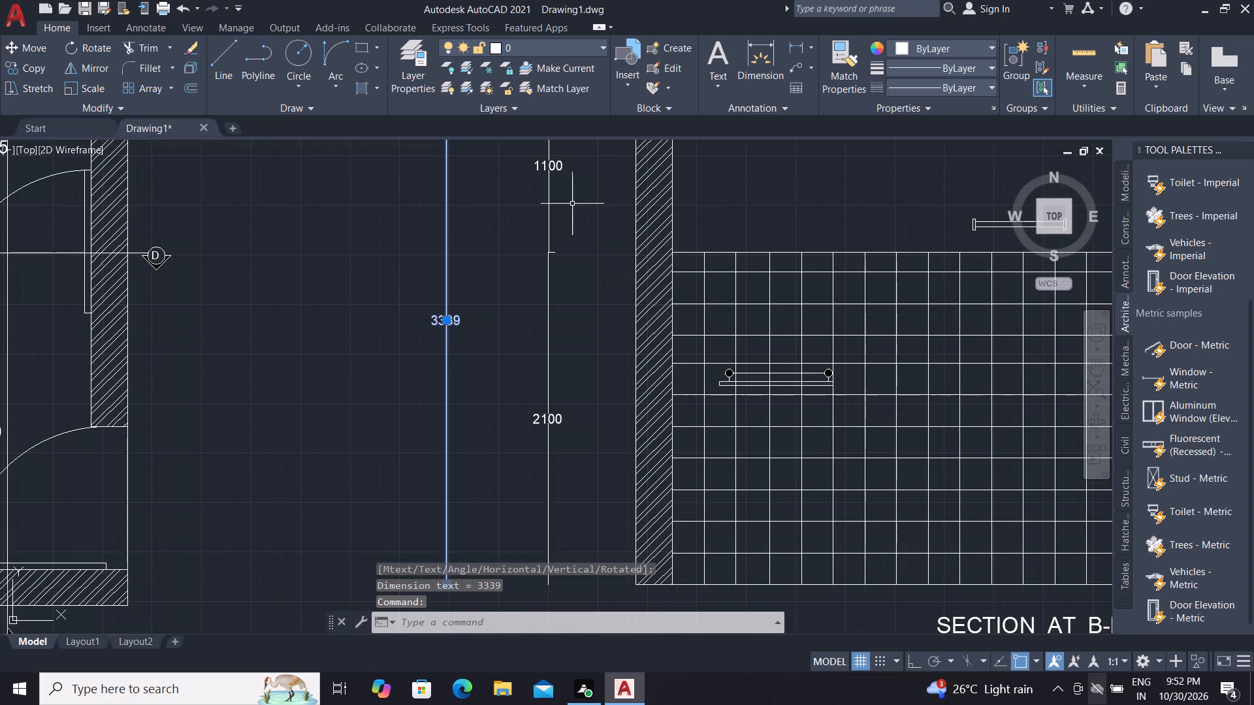
key("Delete")
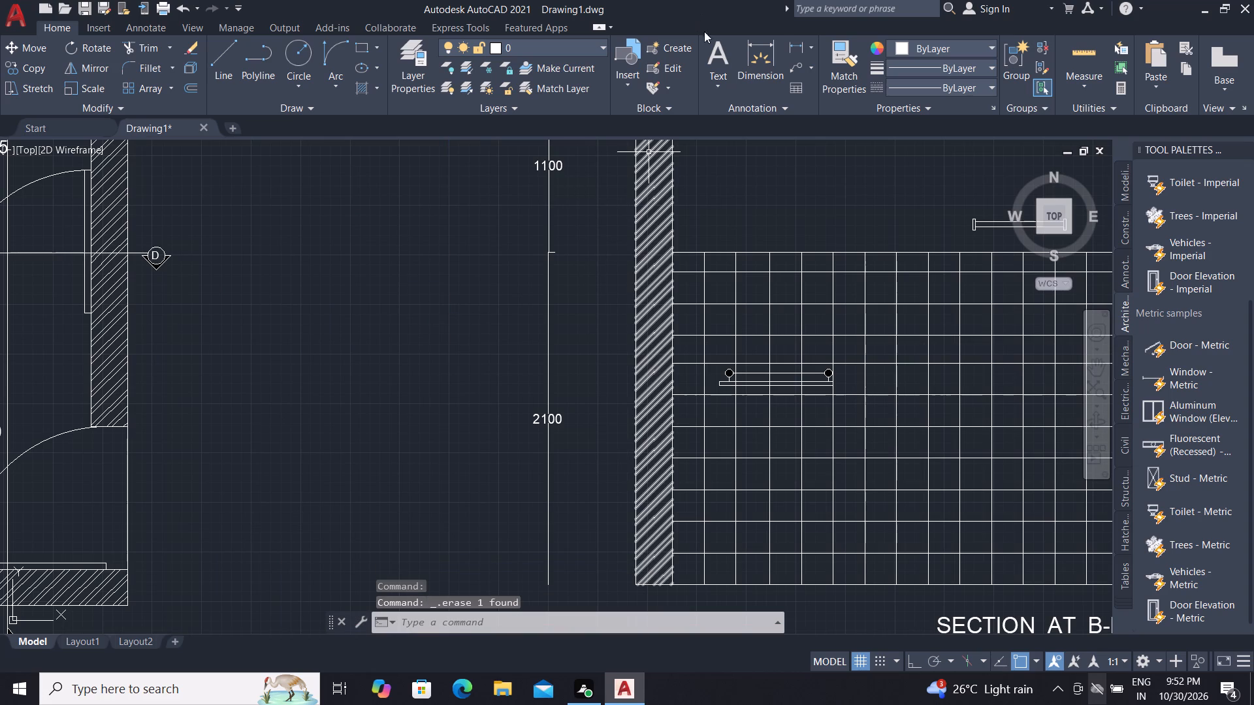
Add an overall vertical linear dimension from the 2100 dimension's lower end to the 125 dimension's upper end, outside the left chain of section B-B.
left_click(797, 41)
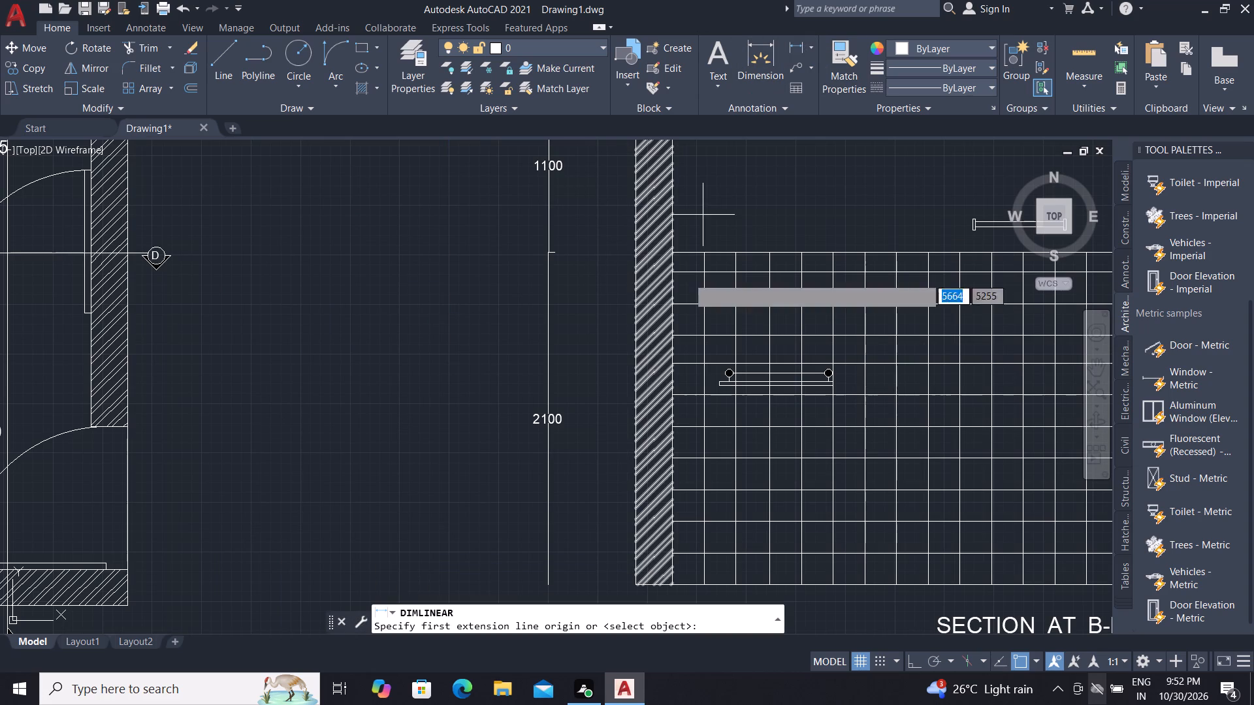
scroll(577, 582, "up", 3)
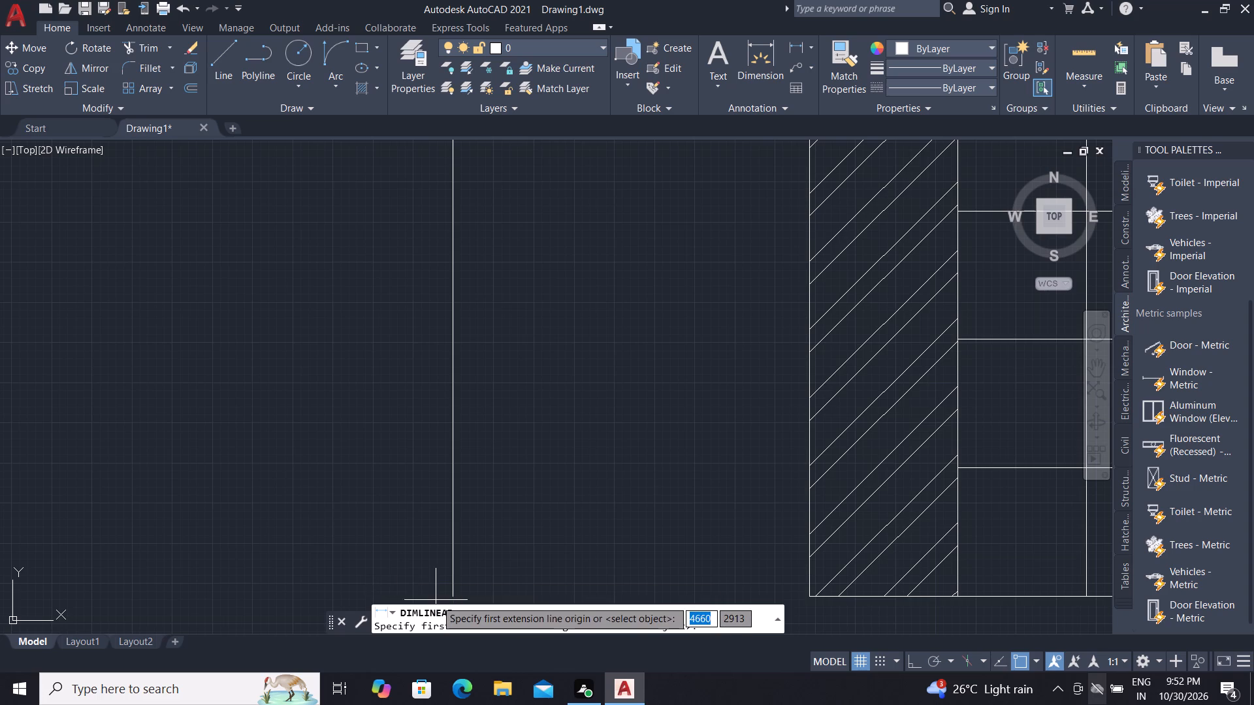
left_click(448, 595)
scroll(533, 390, "down", 5)
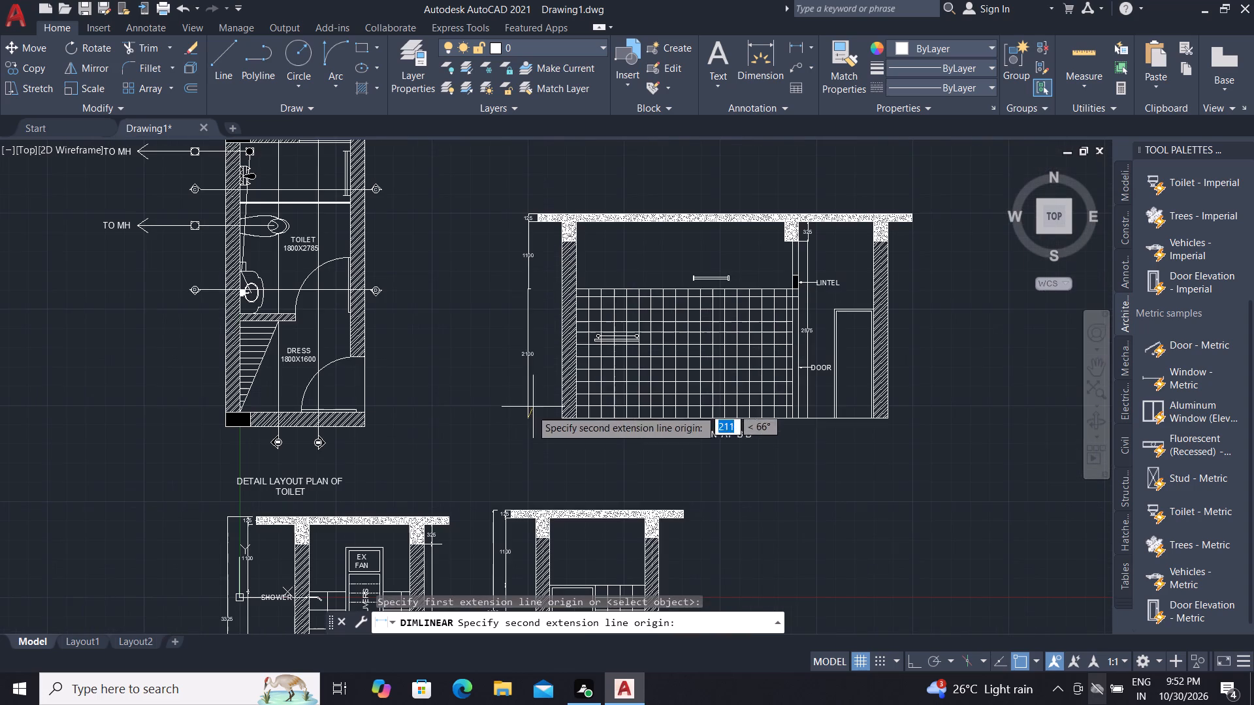
scroll(532, 212, "up", 2)
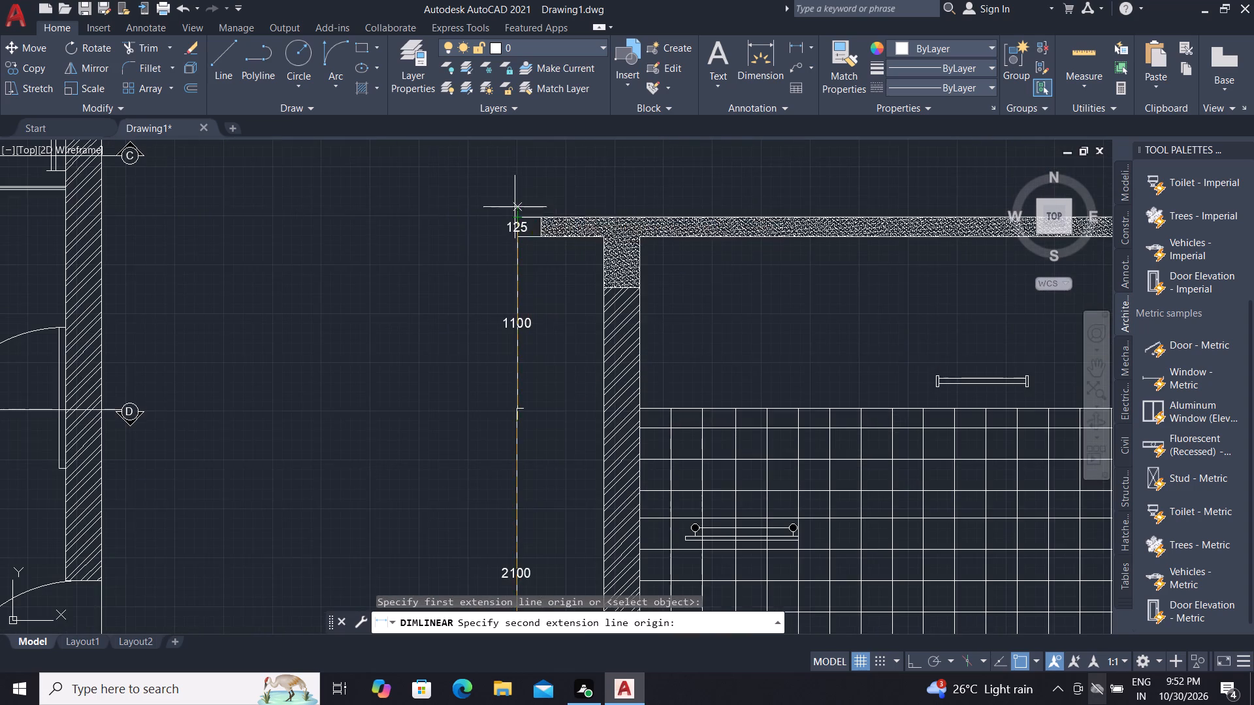
scroll(517, 211, "up", 3)
left_click(506, 242)
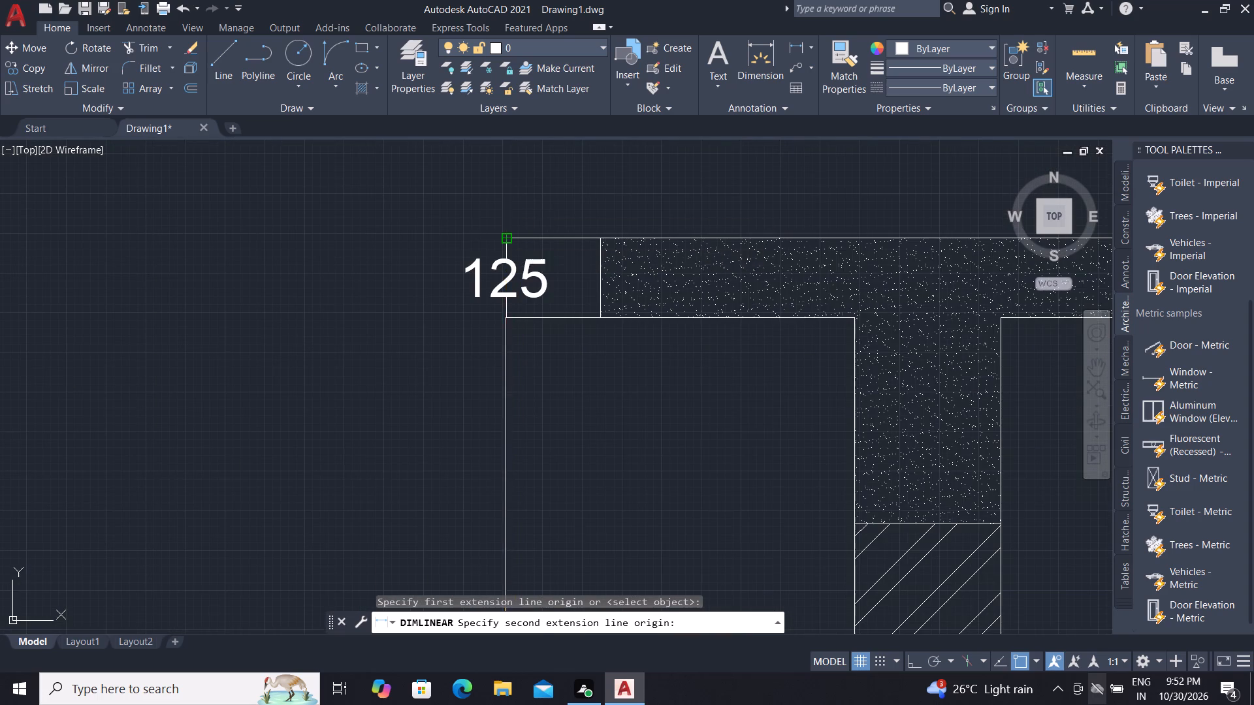
scroll(404, 244, "down", 4)
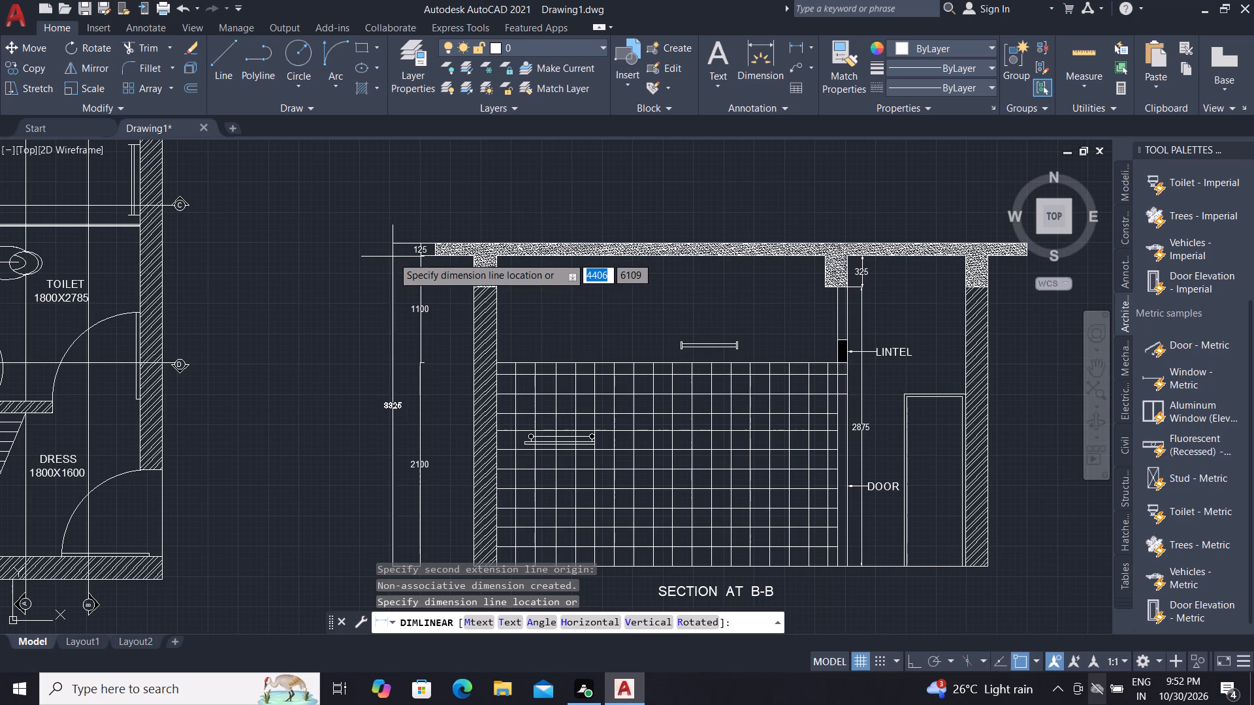
left_click(387, 258)
Match the properties of the 325 dimension onto the 1100, 2100 and overall height dimensions outside section B-B's left wall.
left_click(836, 62)
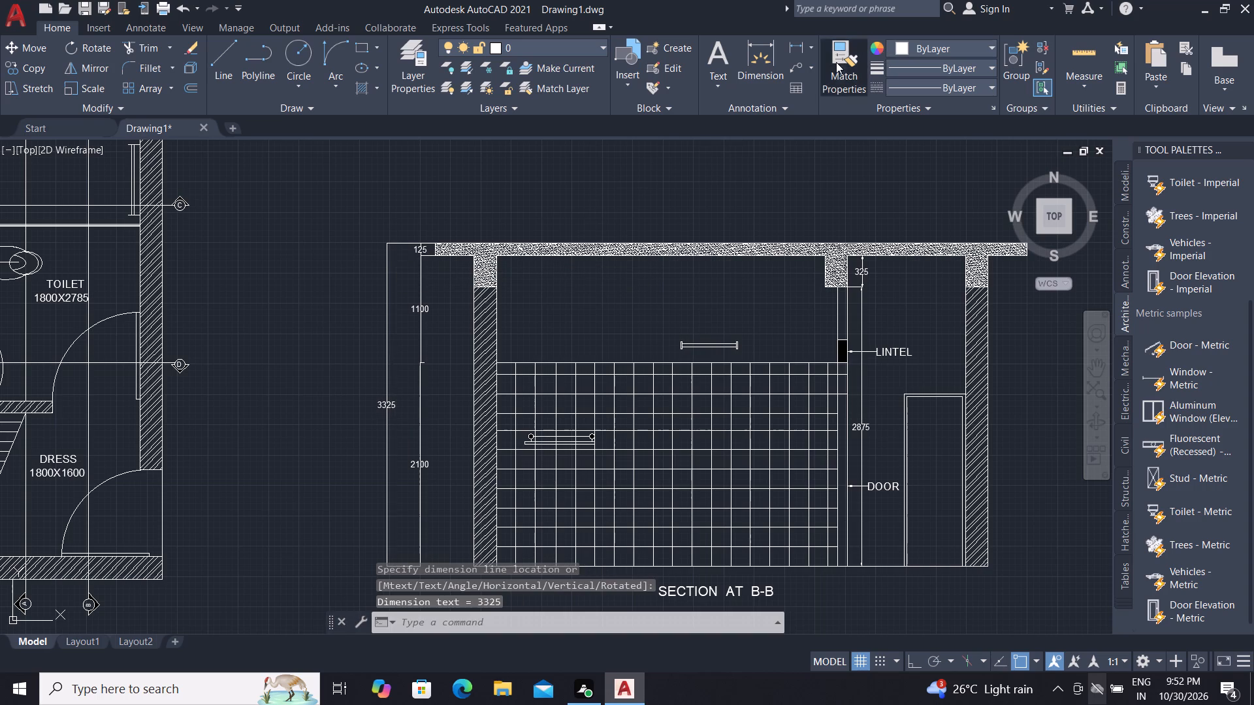
scroll(821, 250, "down", 2)
scroll(846, 287, "up", 3)
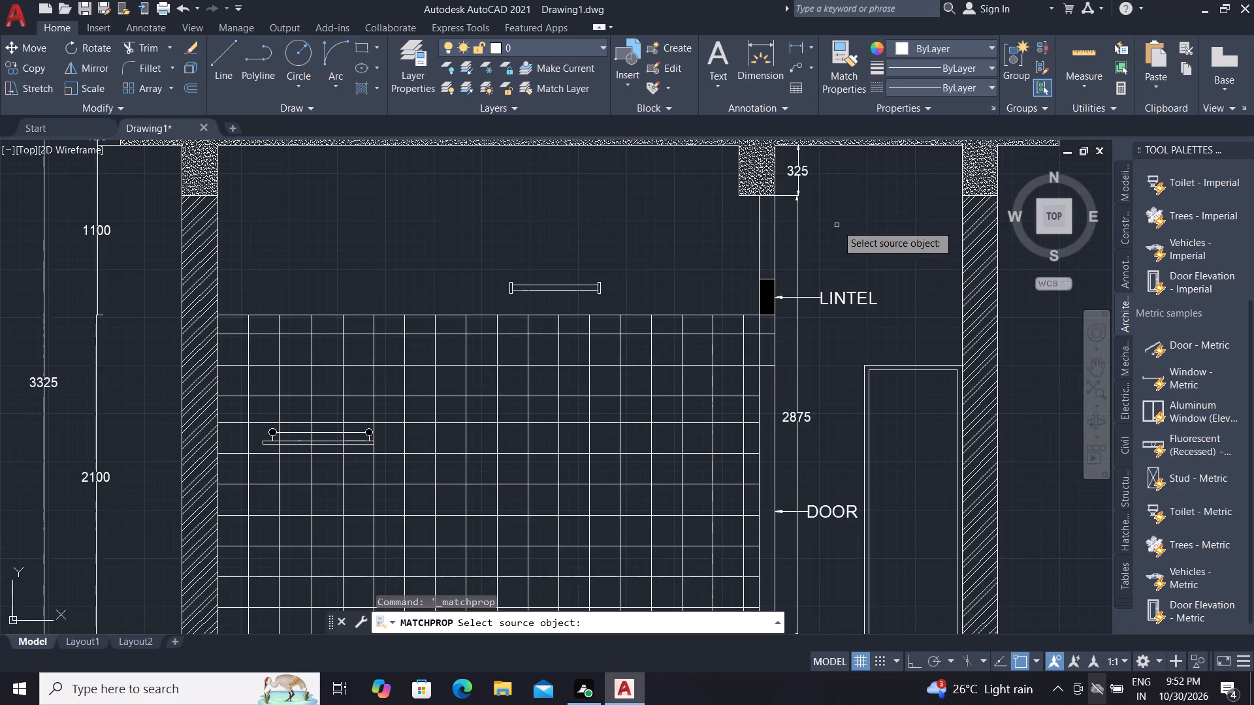
left_click(801, 171)
scroll(897, 247, "down", 1)
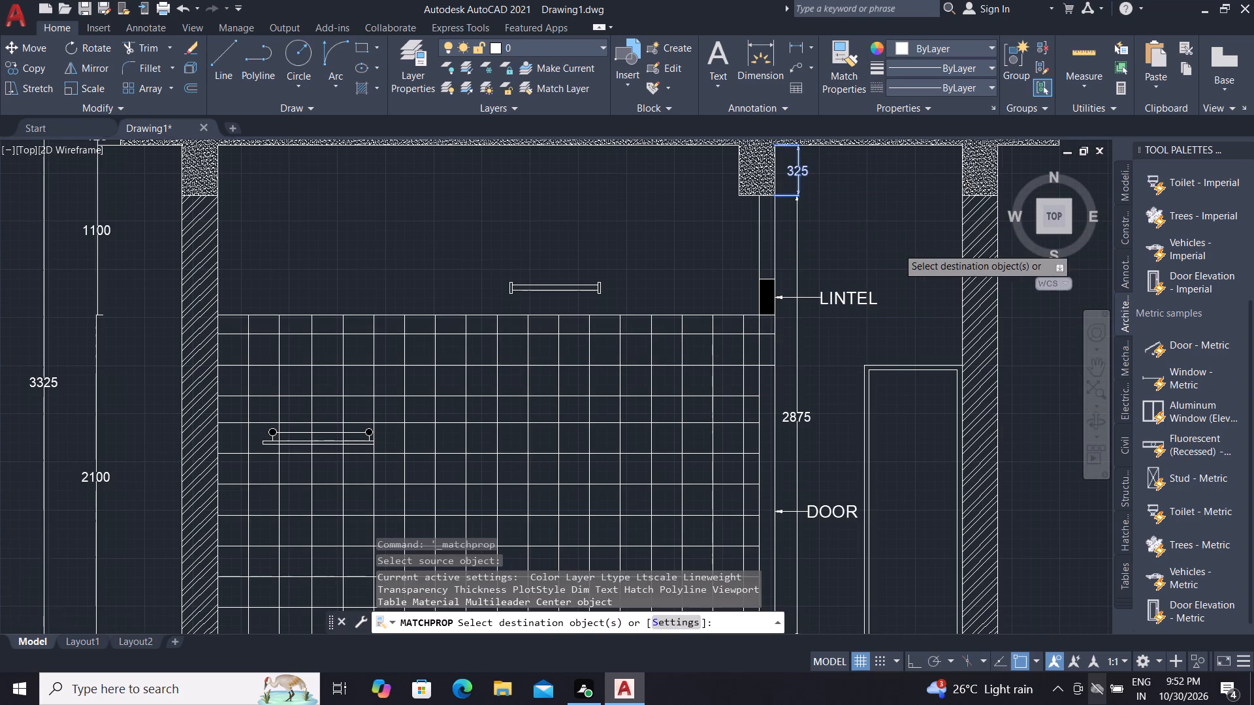
scroll(897, 247, "down", 1)
left_click(587, 258)
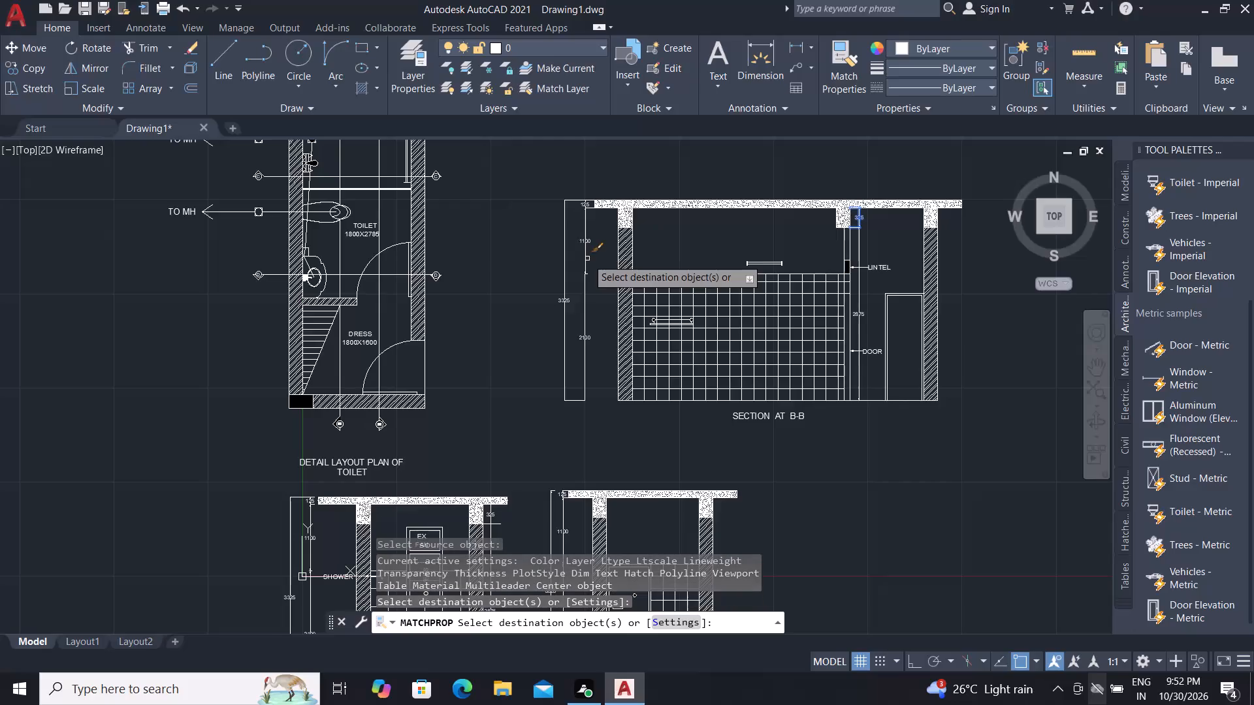
left_click(585, 314)
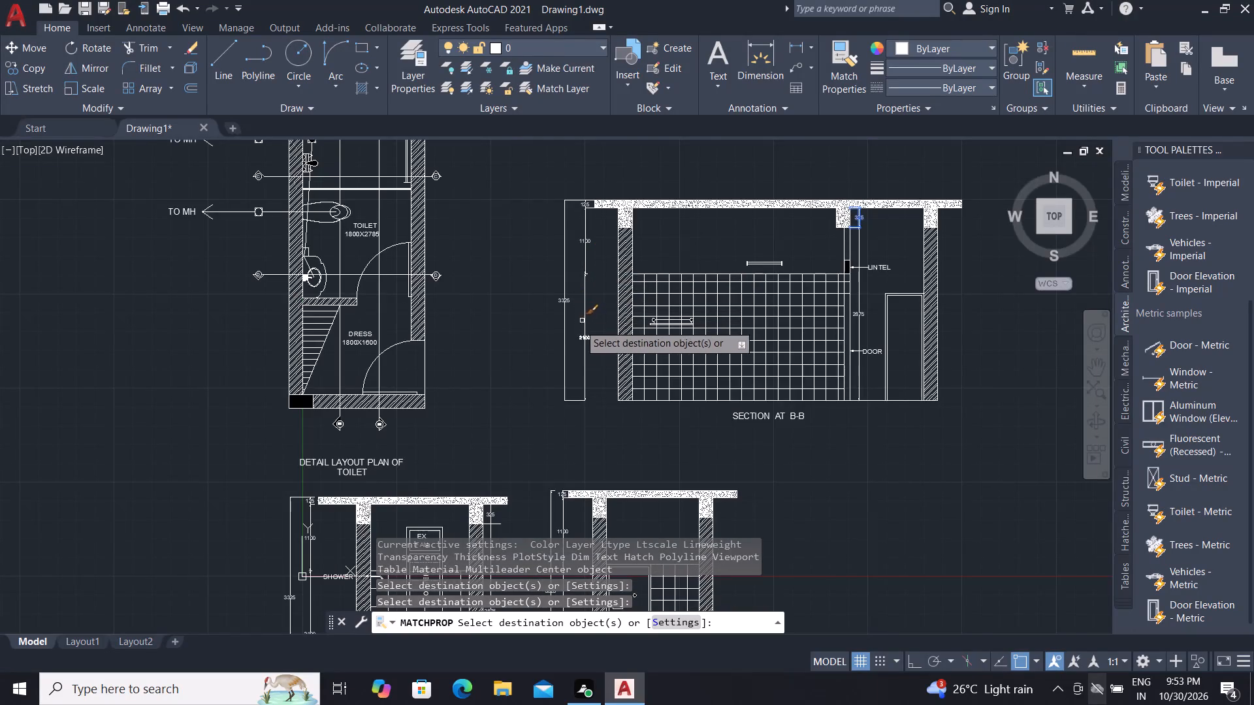
scroll(577, 344, "up", 2)
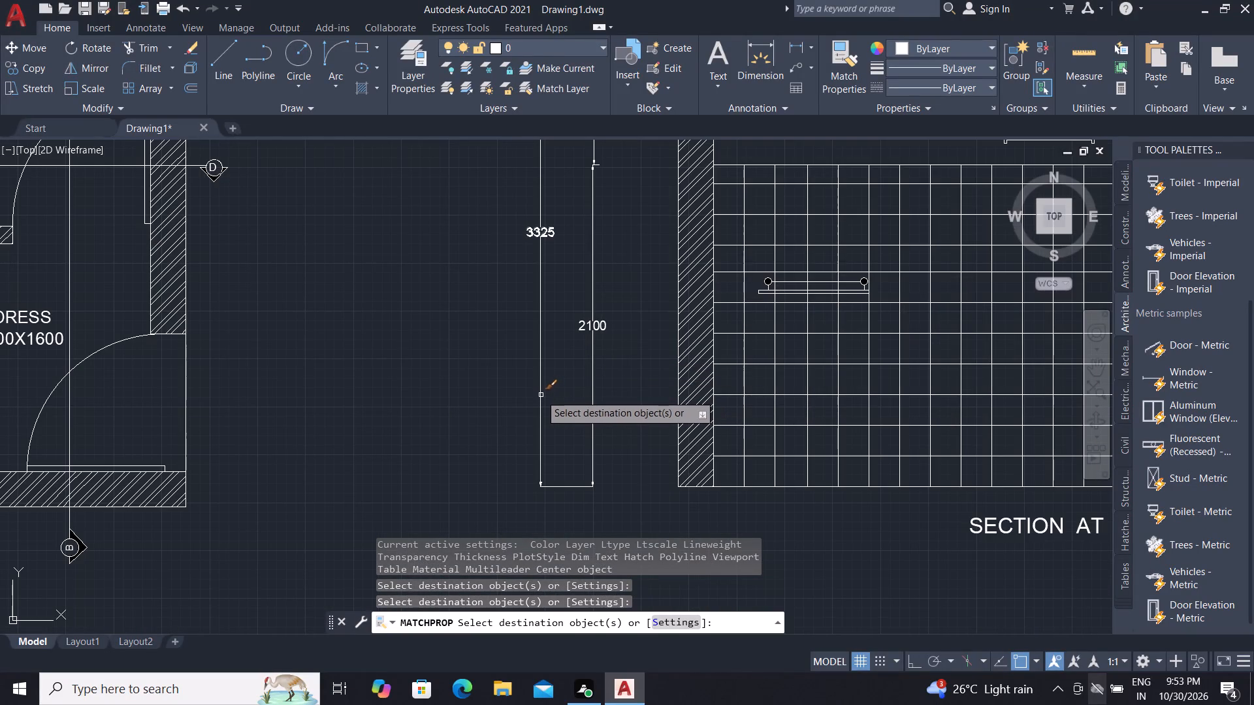
left_click(539, 394)
scroll(568, 411, "down", 2)
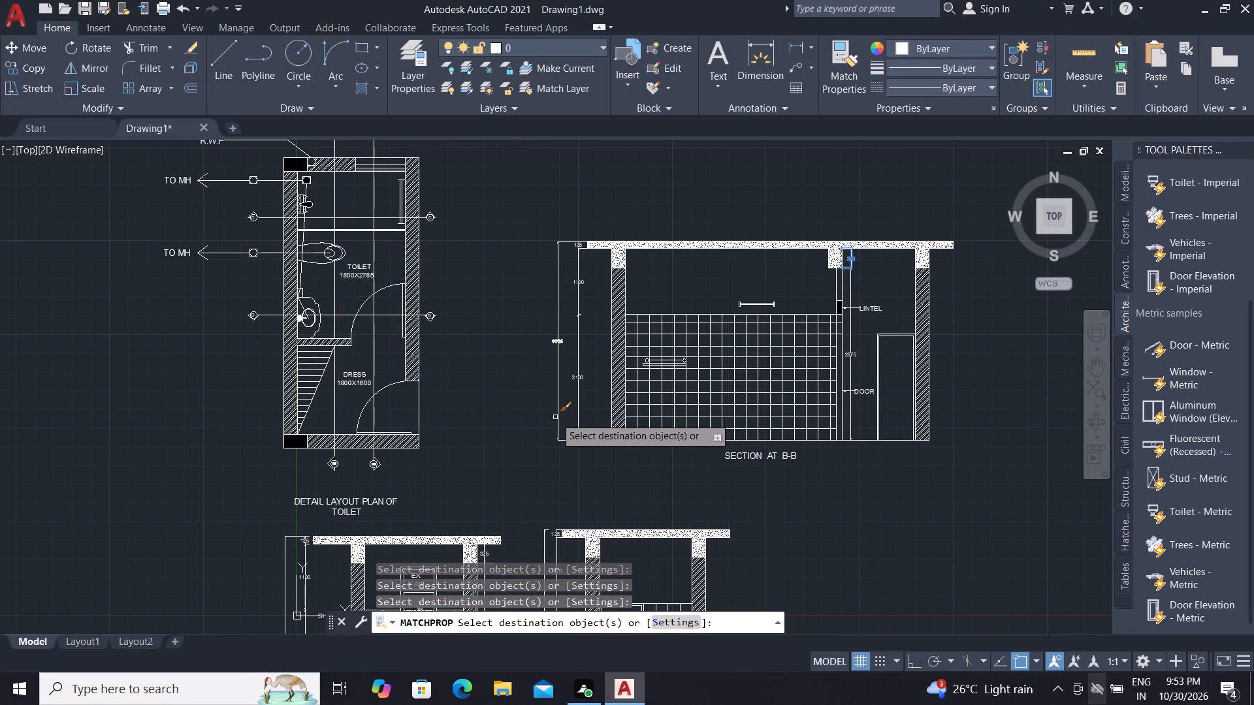
key("Escape")
key("Escape")
key("Escape")
key("Escape")
key("Escape")
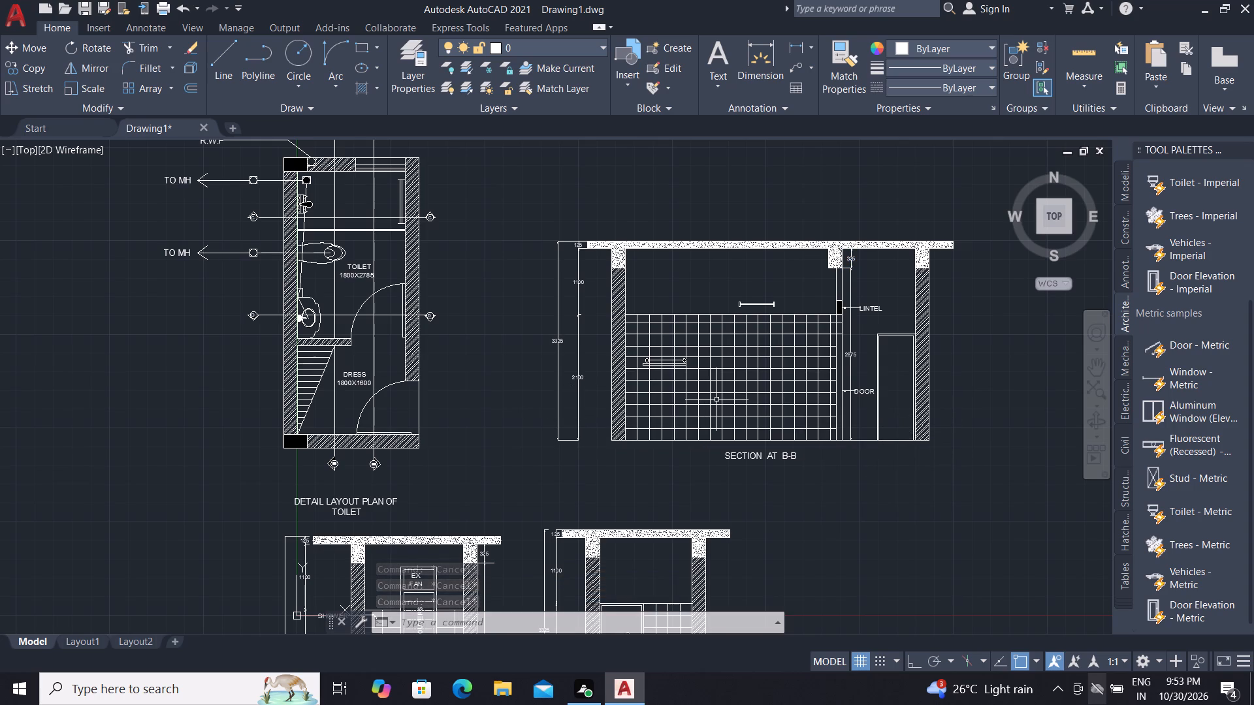
Offset section B-B's floor line upward by 1645.
scroll(622, 439, "up", 2)
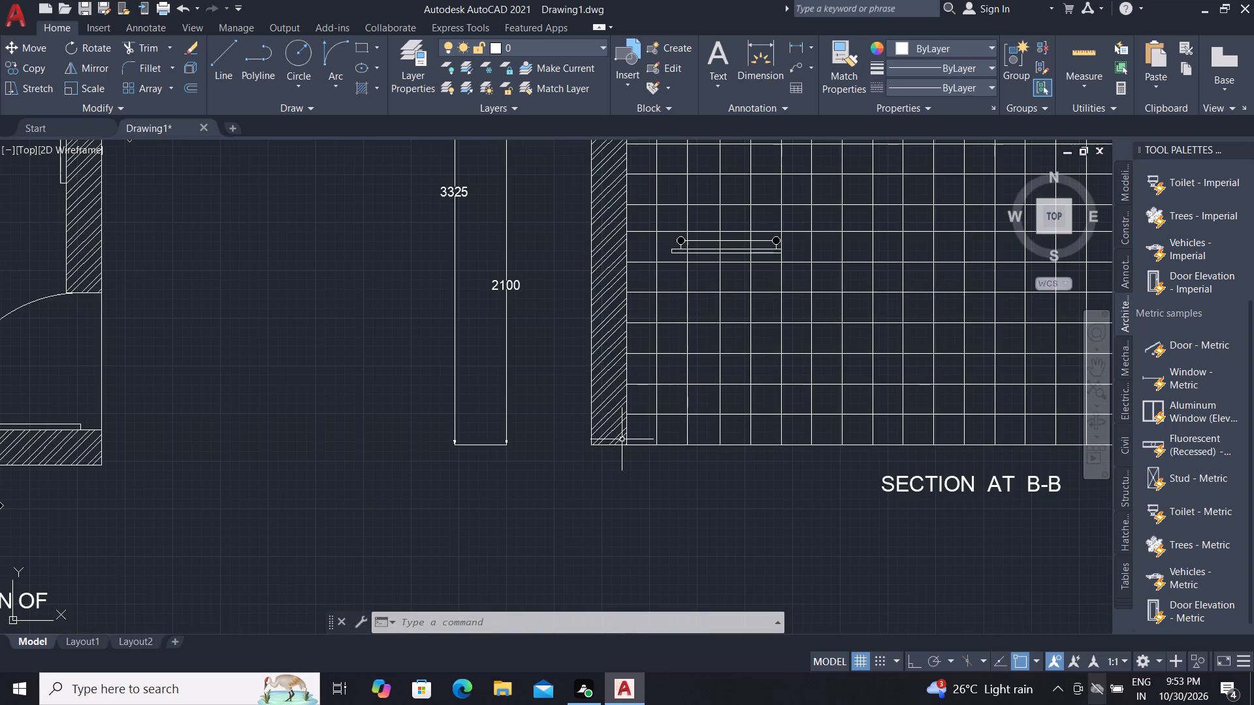
type("O")
key("space")
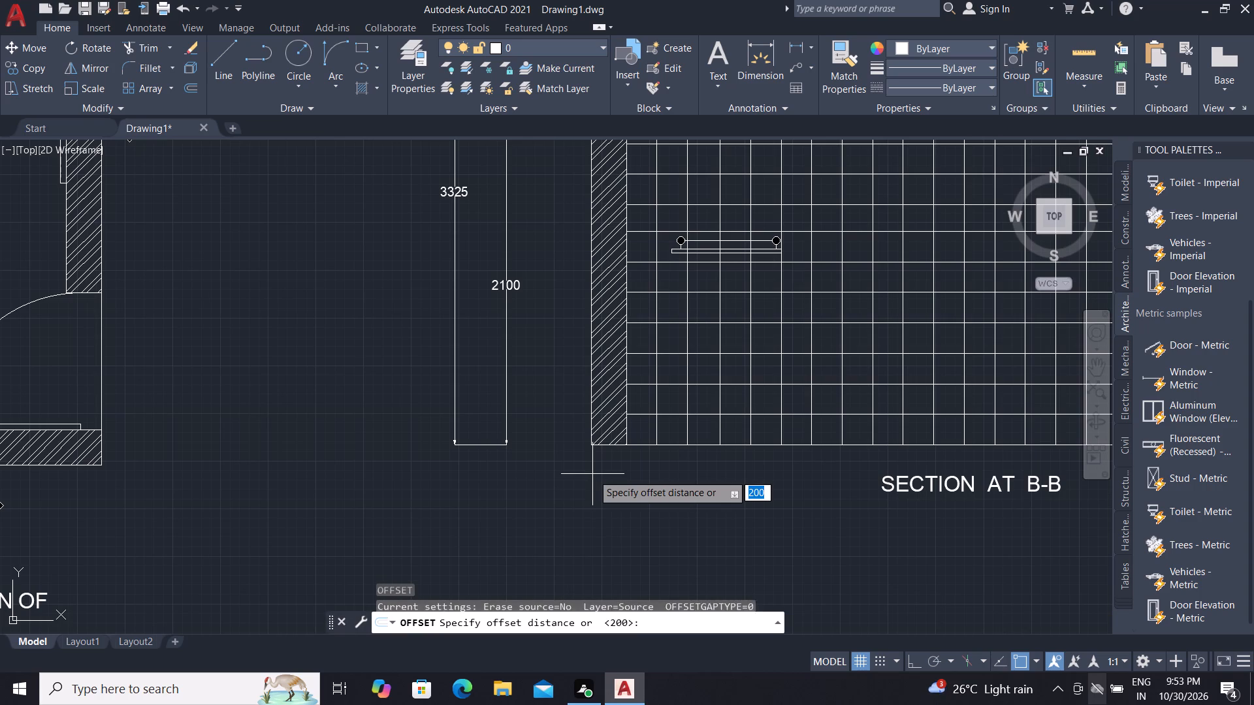
key("1")
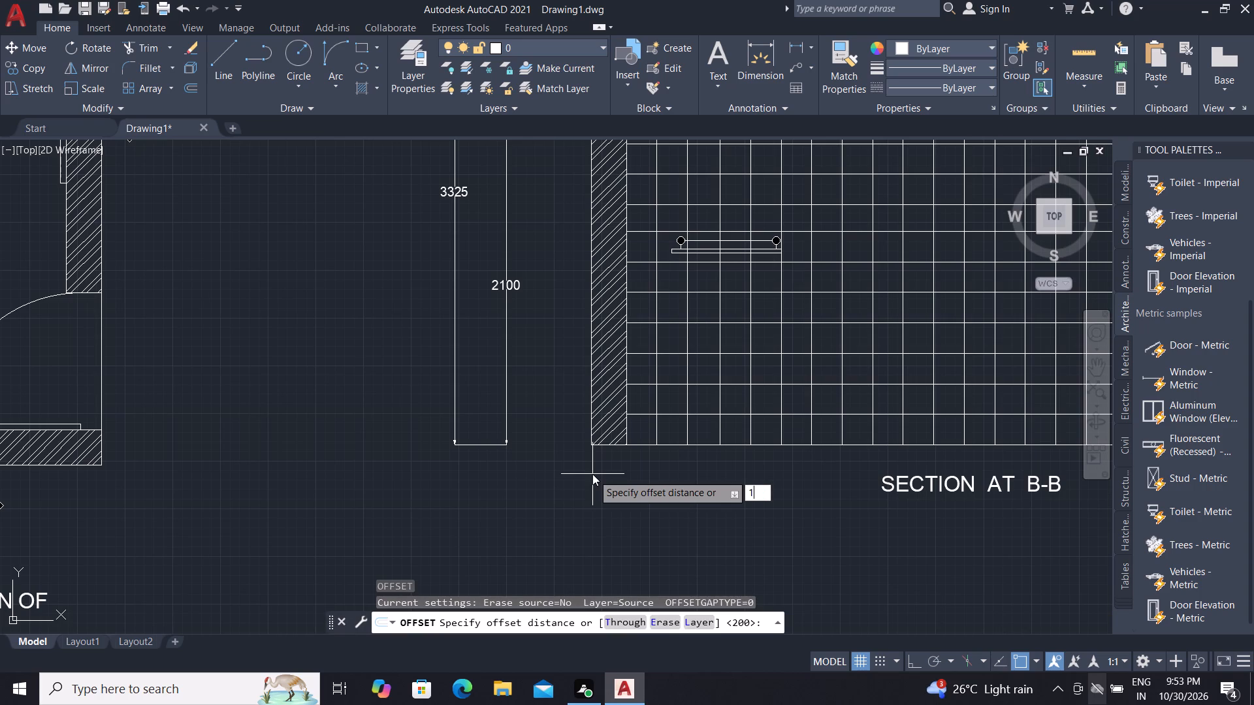
key("6")
type("45")
key("space")
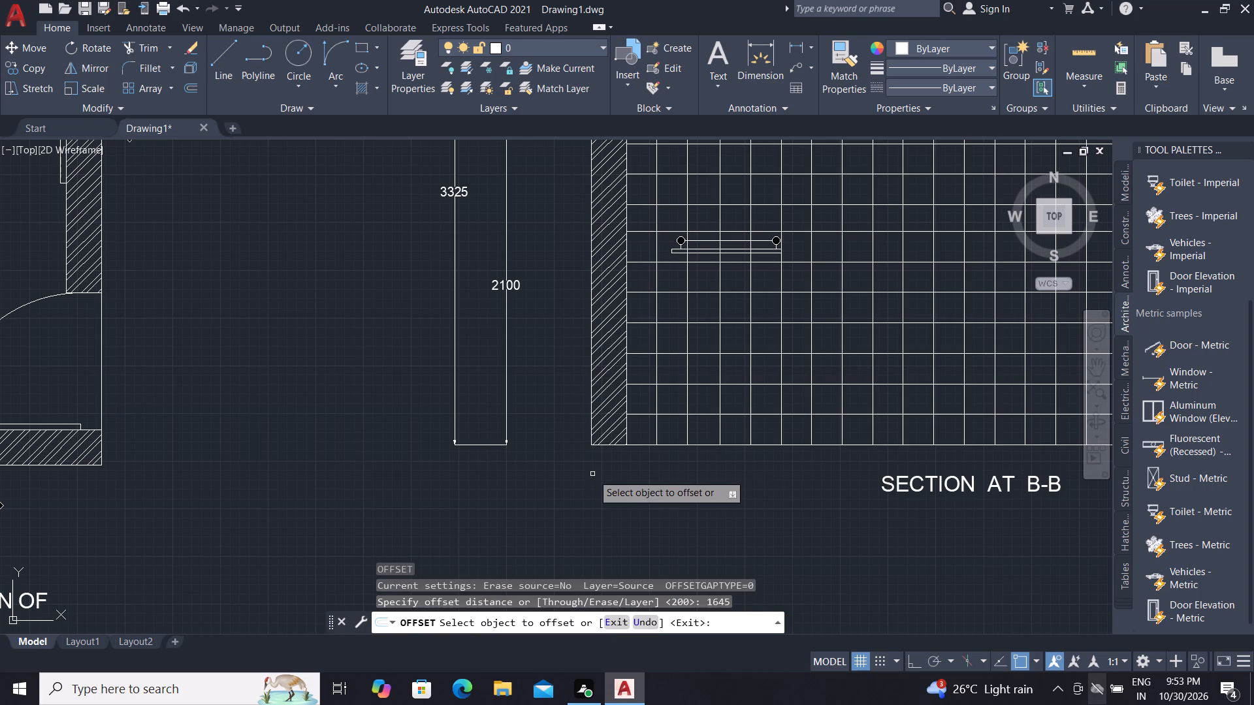
left_click(673, 445)
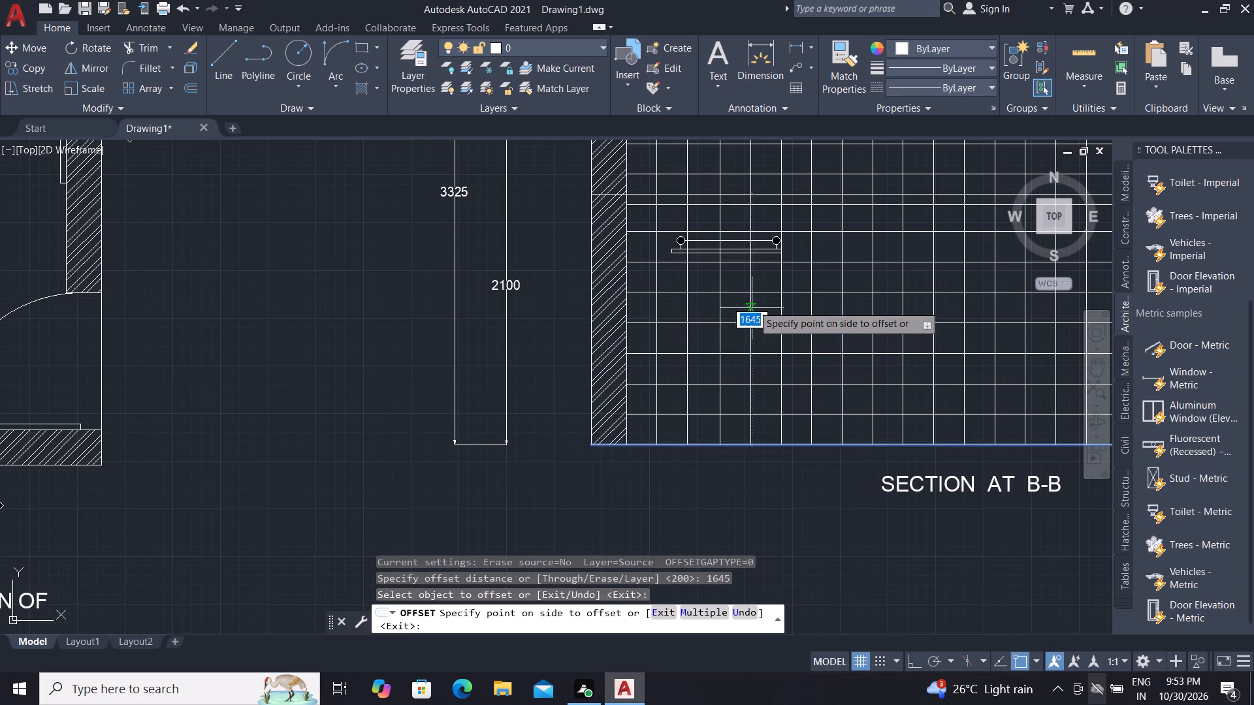
left_click(740, 184)
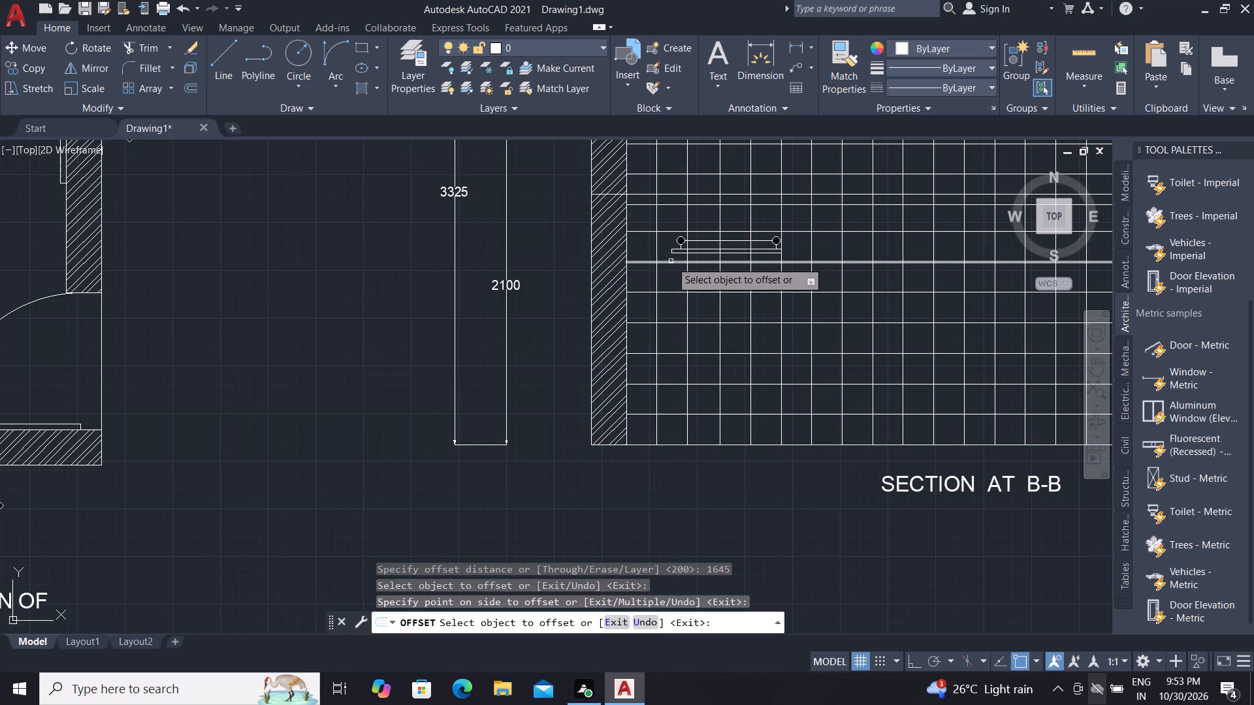
key("Escape")
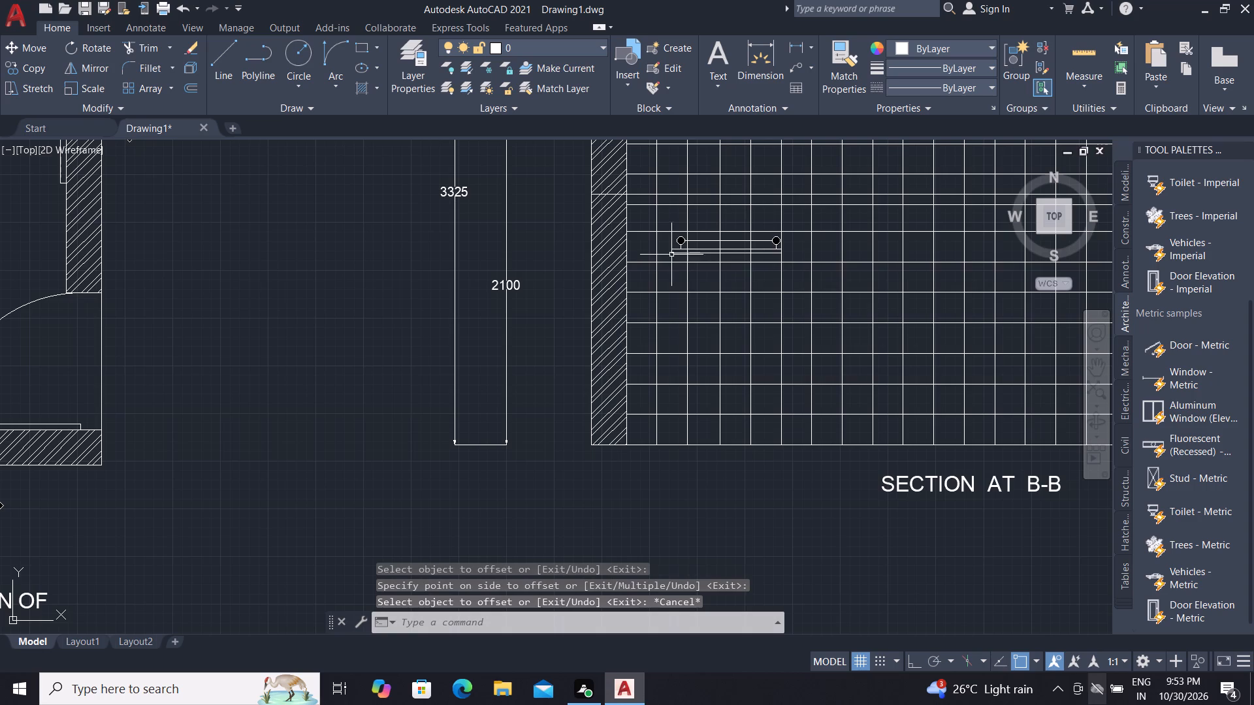
Move the rail fixture with two circular ends straight up about 211, so its circle tops meet the tile line just below the offset line.
scroll(683, 253, "up", 1)
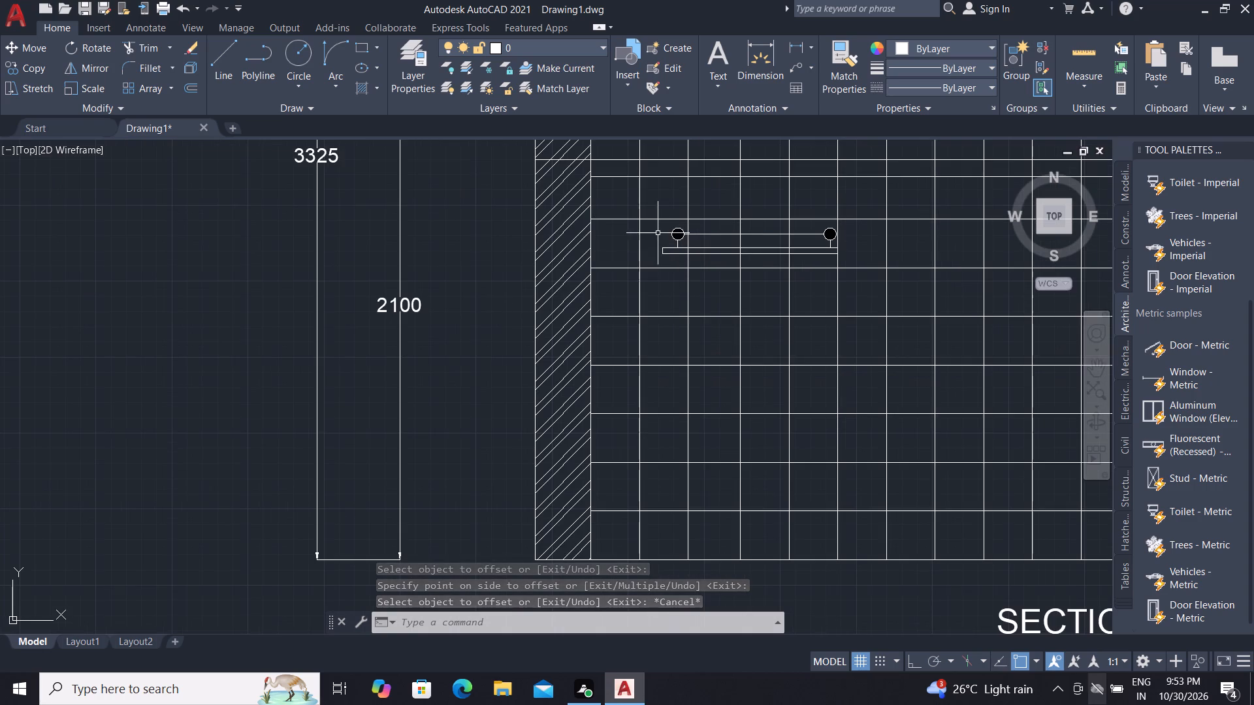
left_click(648, 208)
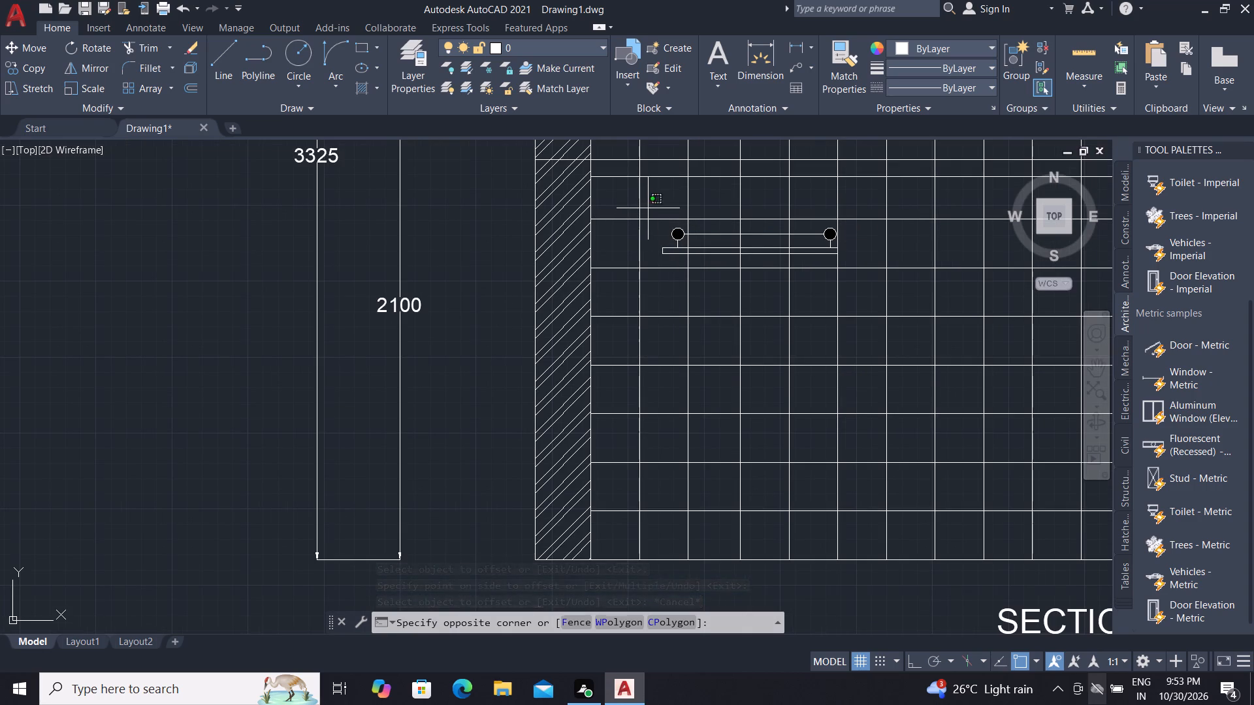
left_click(857, 262)
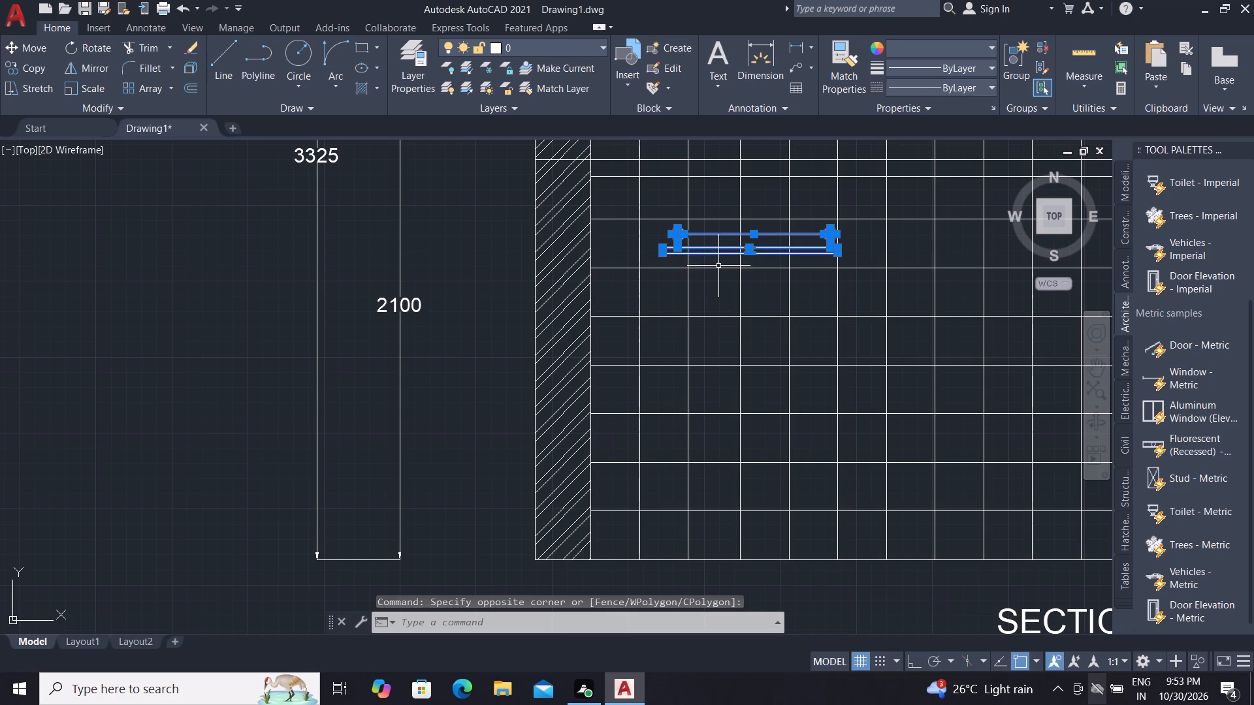
key("m")
key("space")
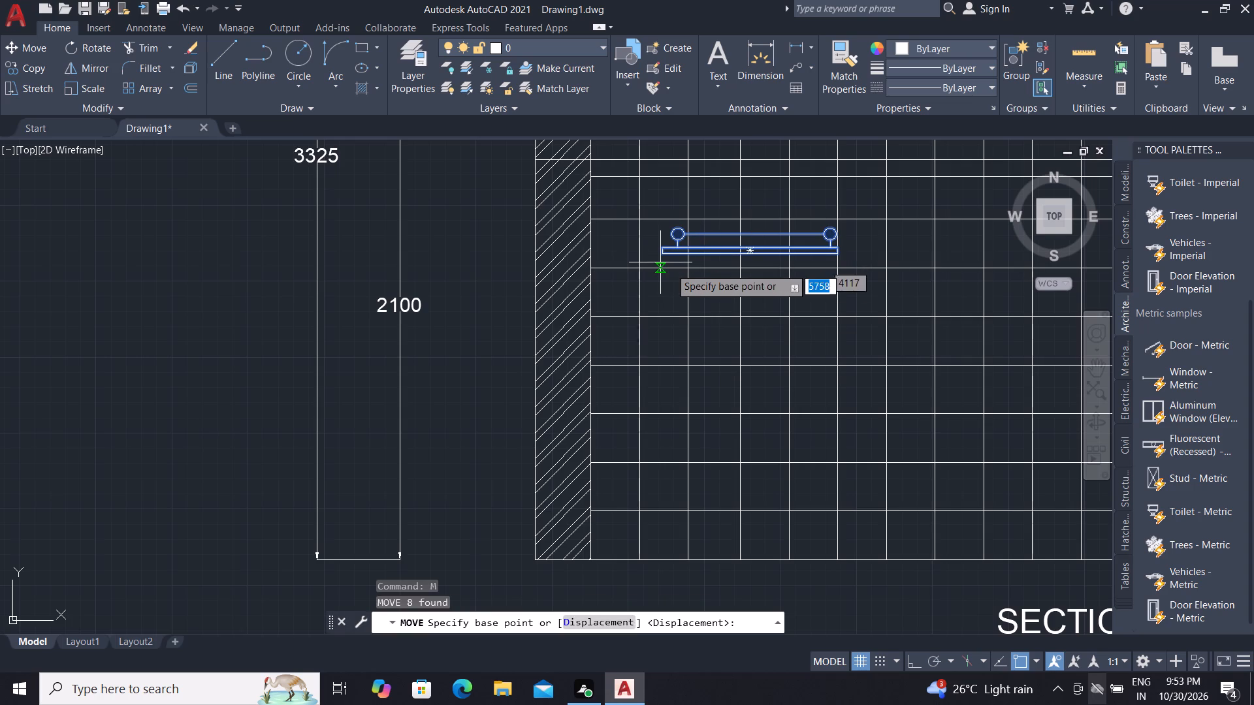
scroll(678, 227, "up", 2)
left_click(672, 232)
scroll(679, 228, "down", 3)
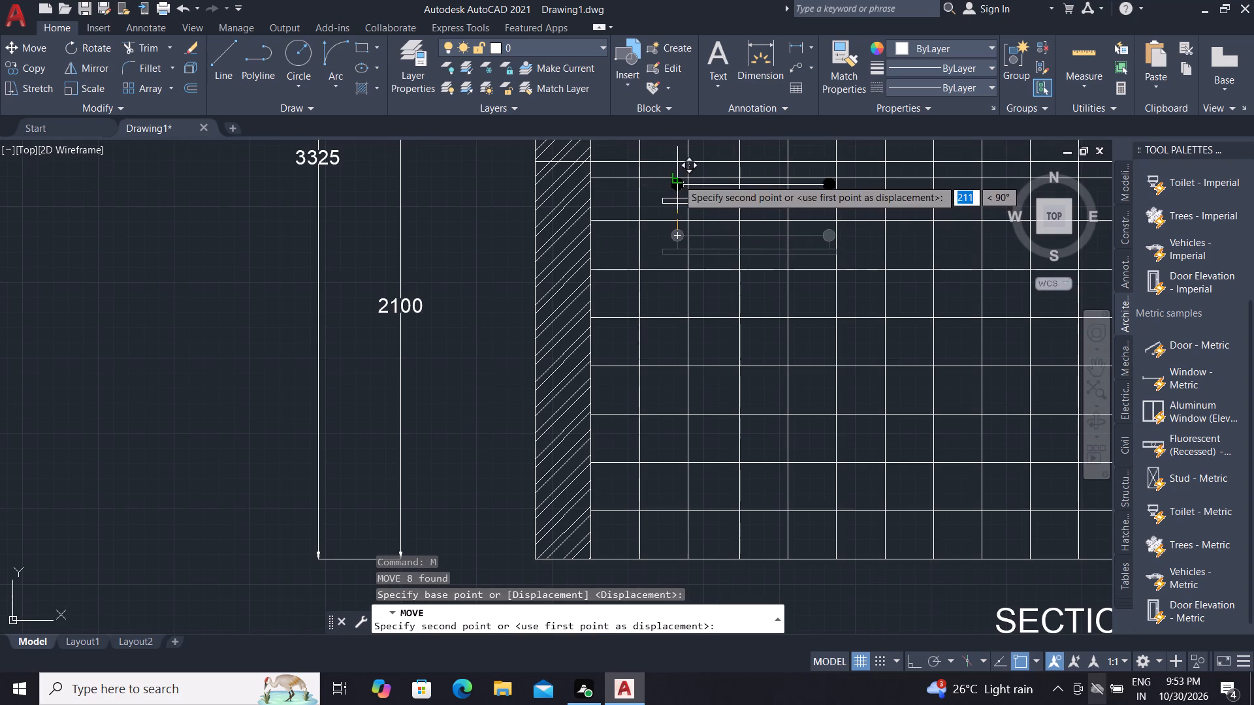
left_click(677, 179)
key("Escape")
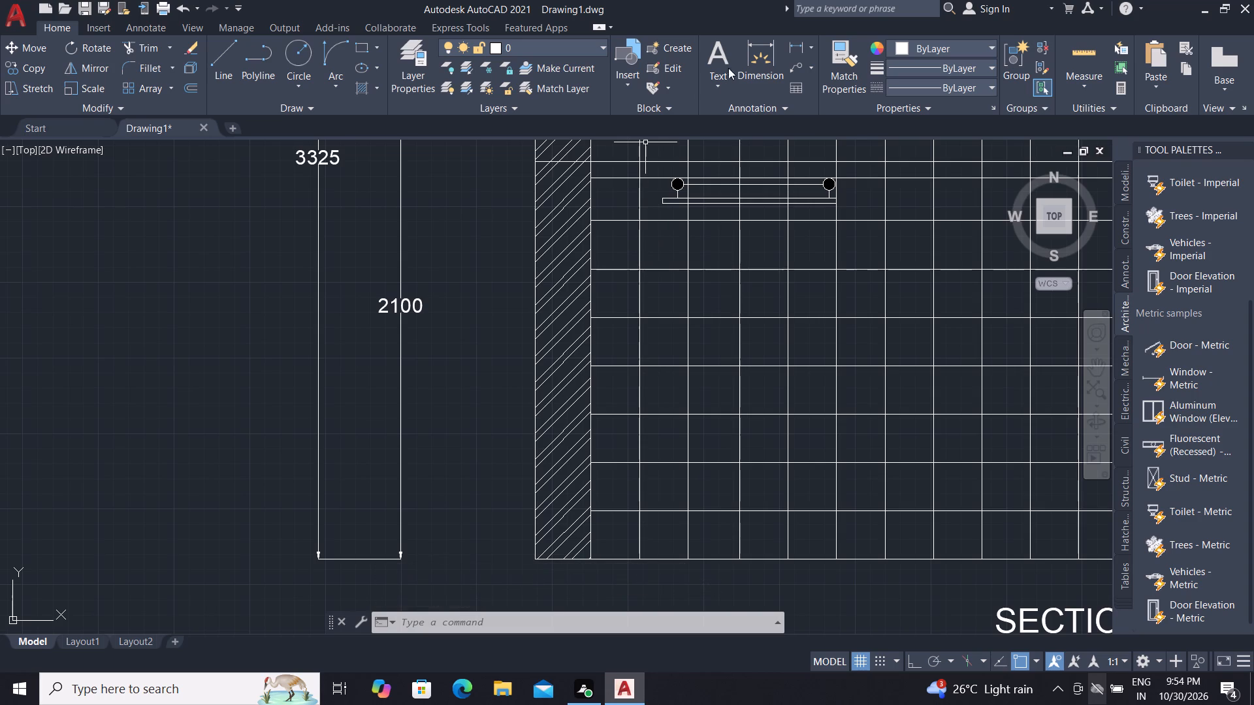
Add a vertical linear dimension from the 1645 offset line to the floor line, between the 2100 dimension and section B-B's left wall.
left_click(796, 41)
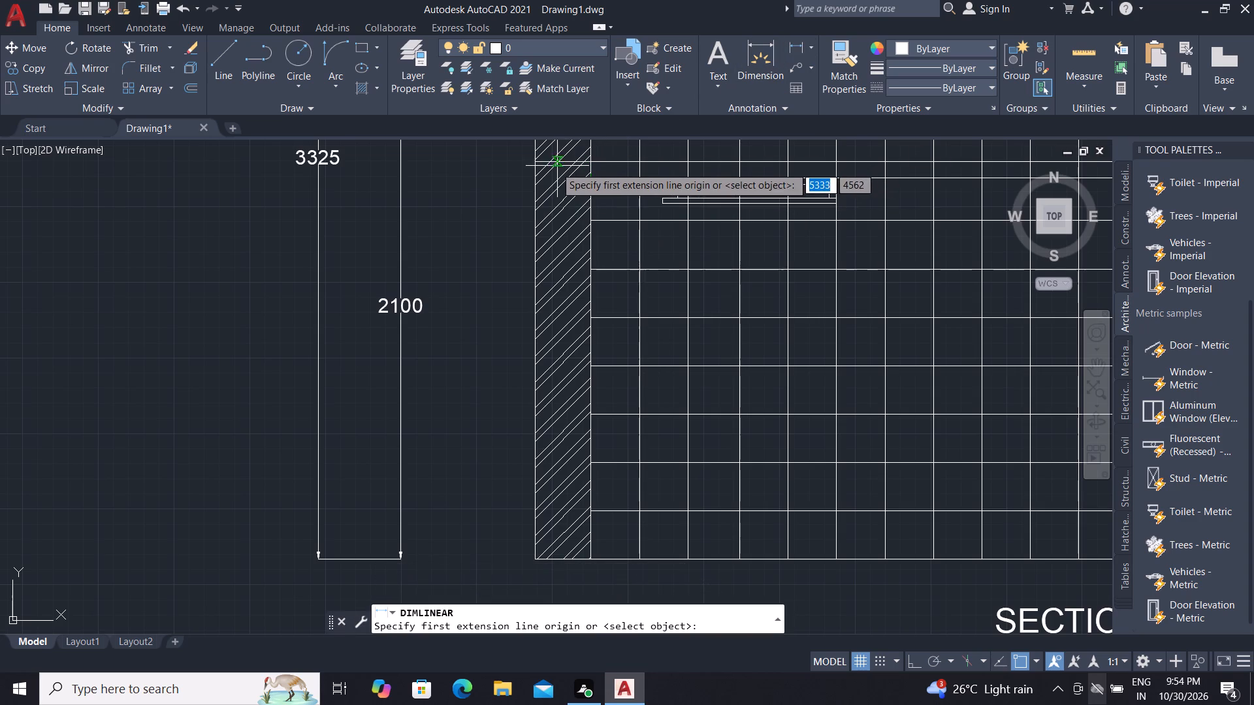
left_click(483, 158)
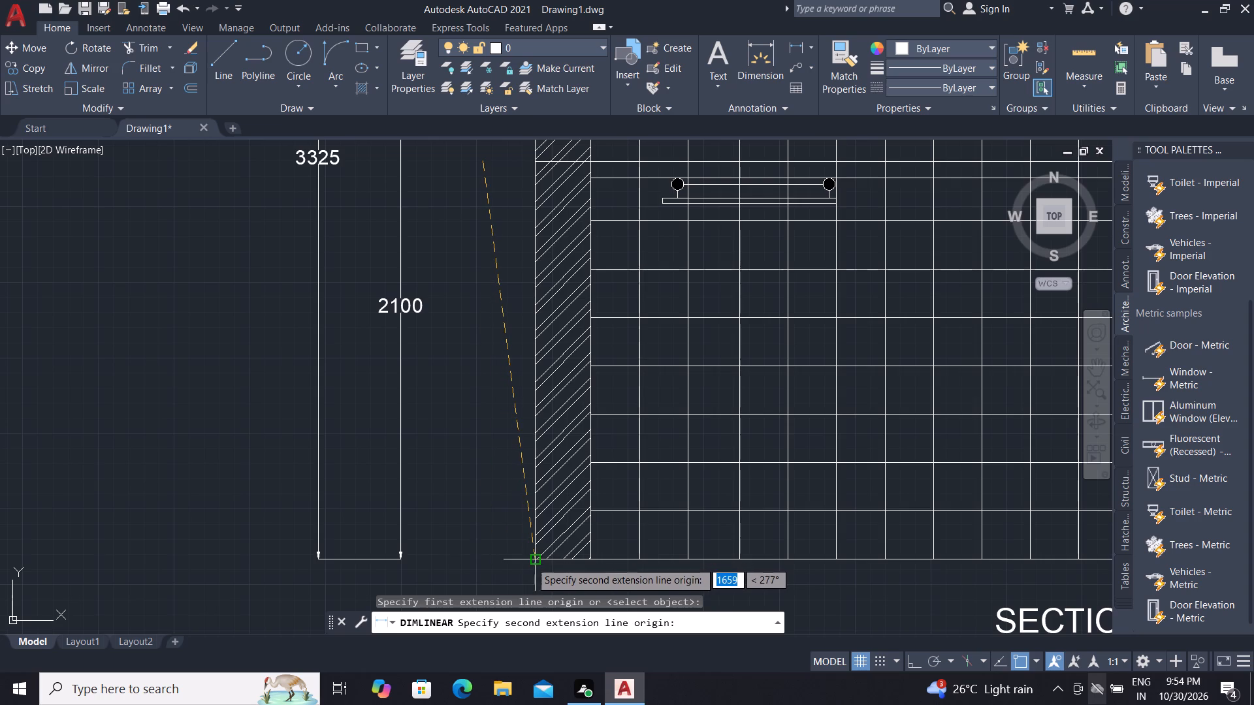
left_click(479, 559)
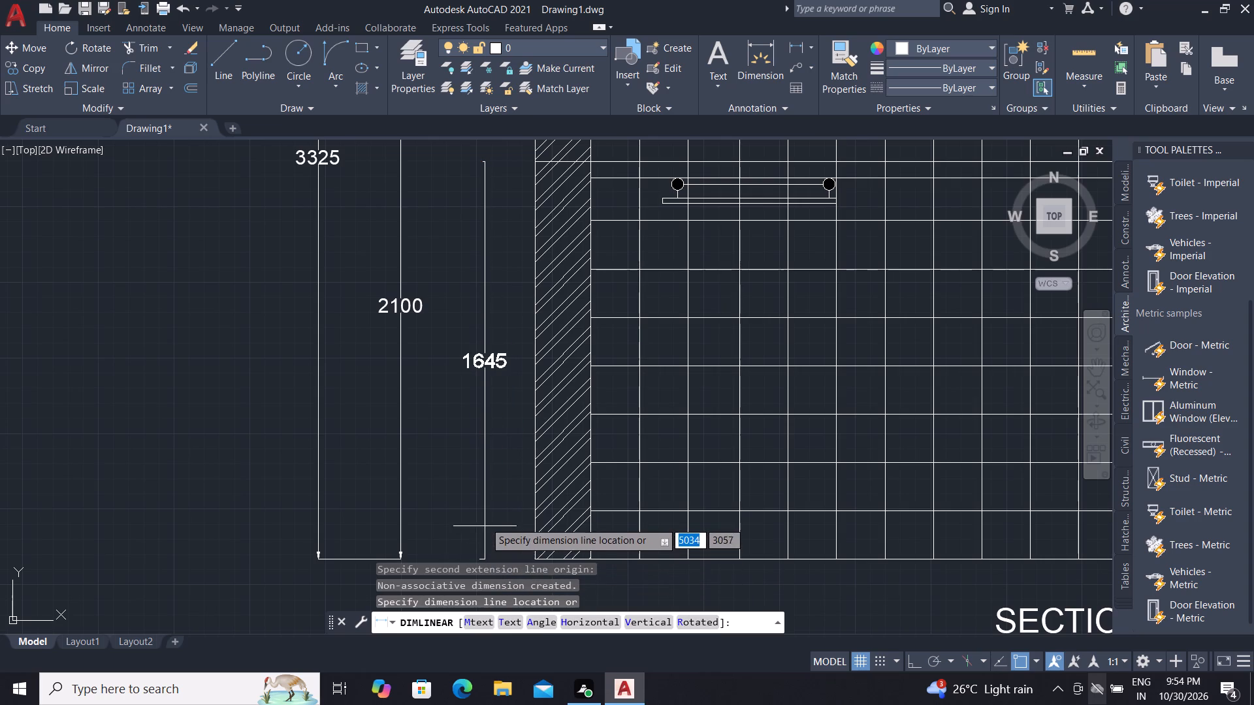
left_click(483, 508)
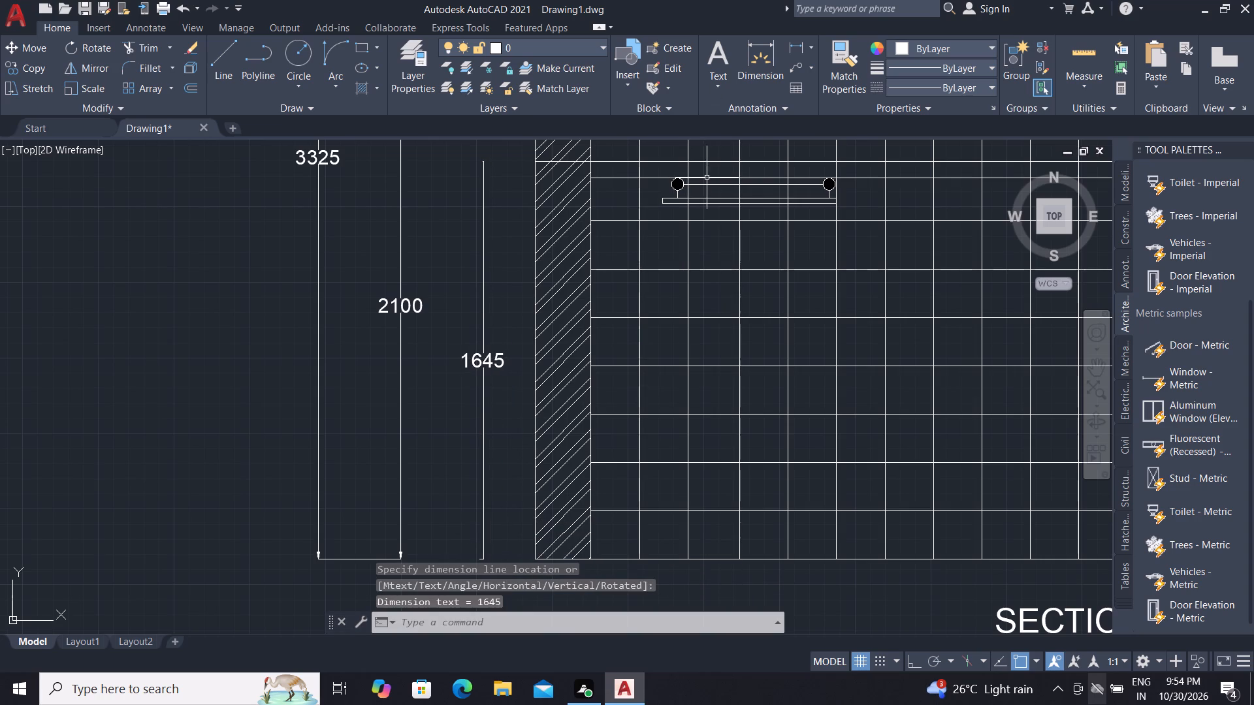
Move the rail fixture with two circular ends and its base bar straight up until its circle tops meet the 1645 offset line.
left_click(663, 170)
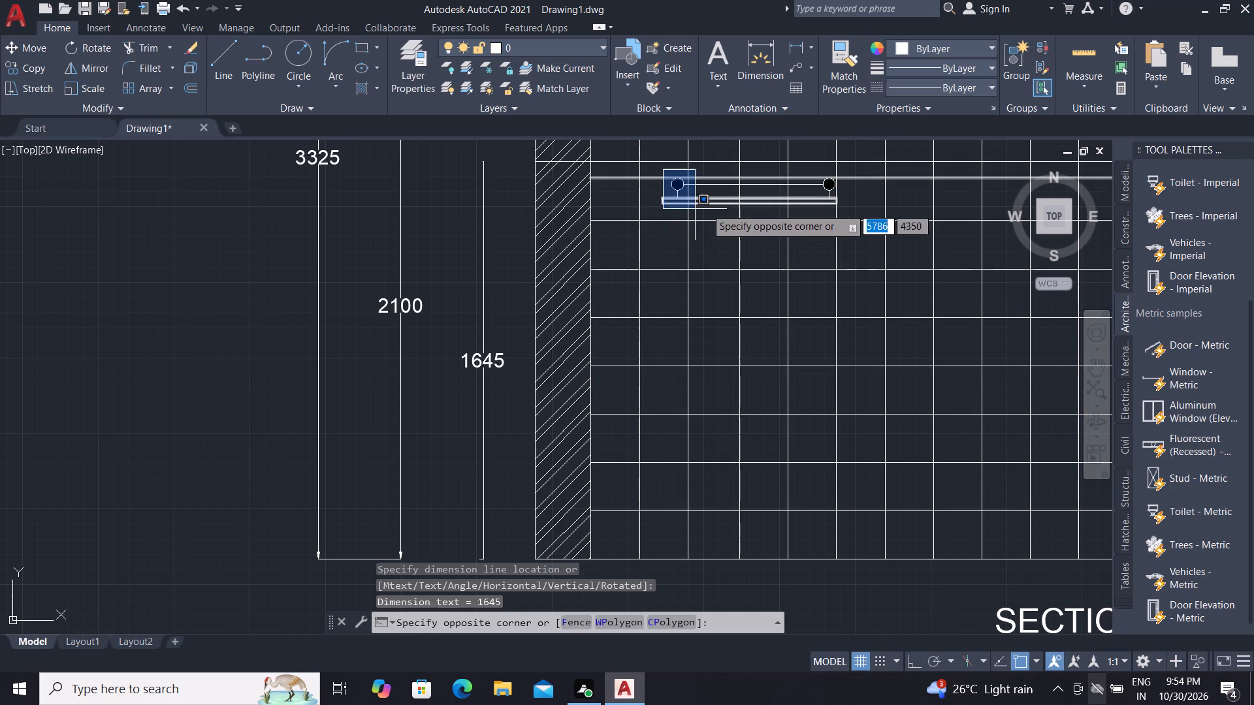
left_click(850, 215)
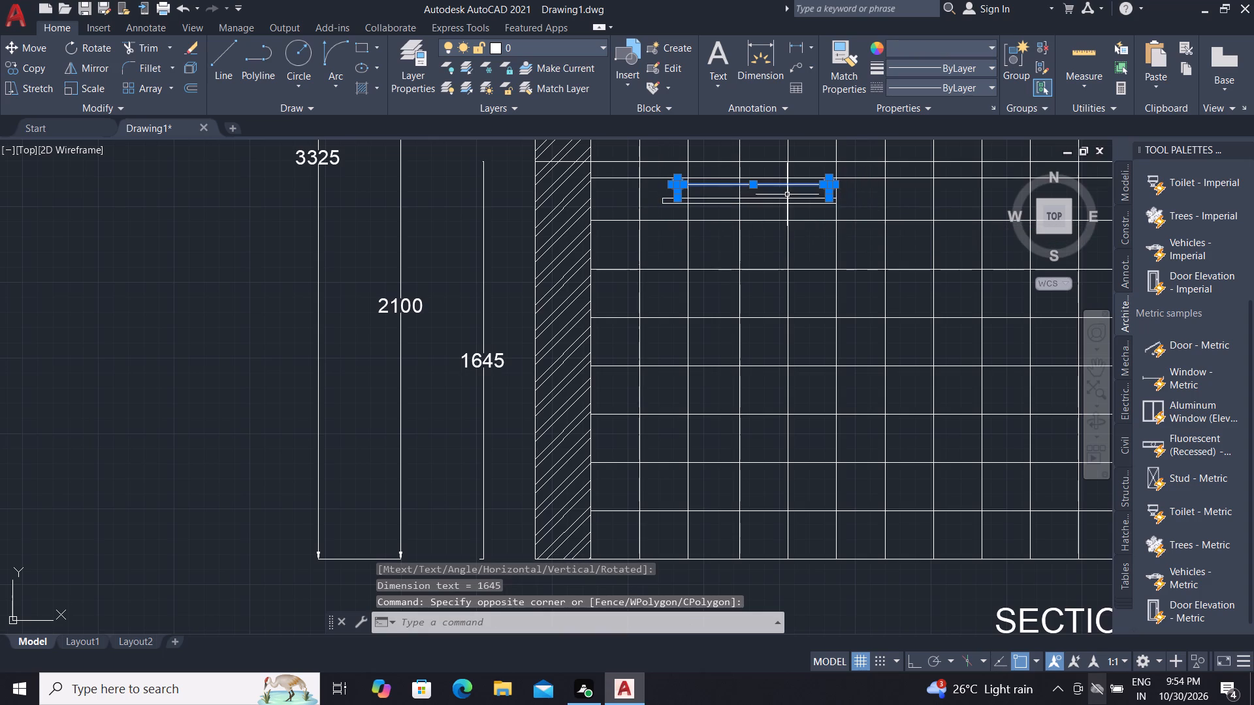
left_click(662, 198)
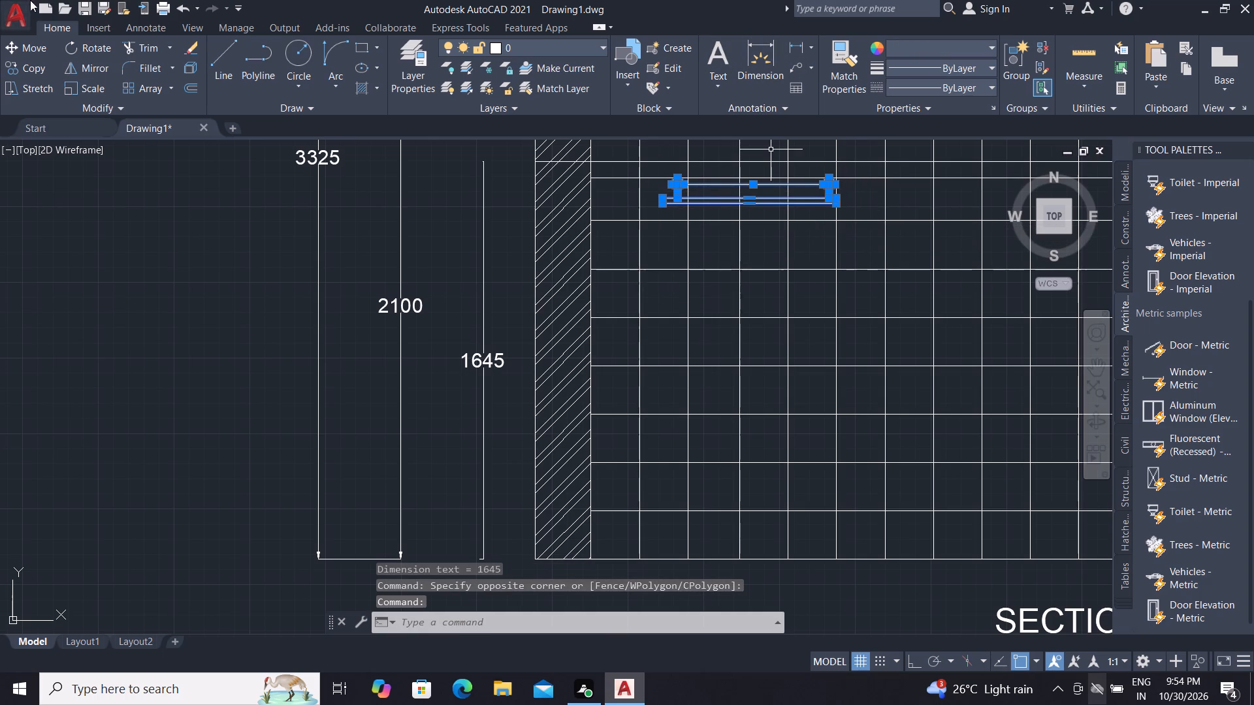
left_click(7, 44)
scroll(375, 429, "down", 1)
scroll(549, 253, "up", 3)
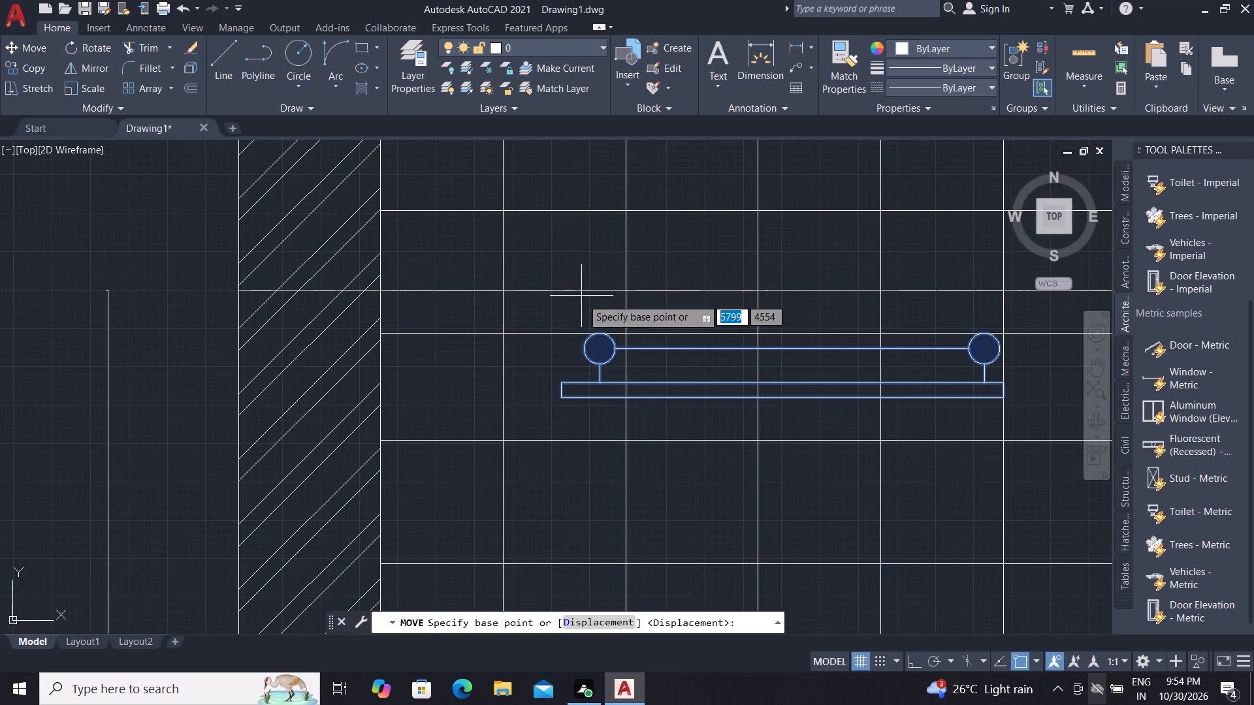
scroll(587, 320, "up", 3)
left_click(632, 370)
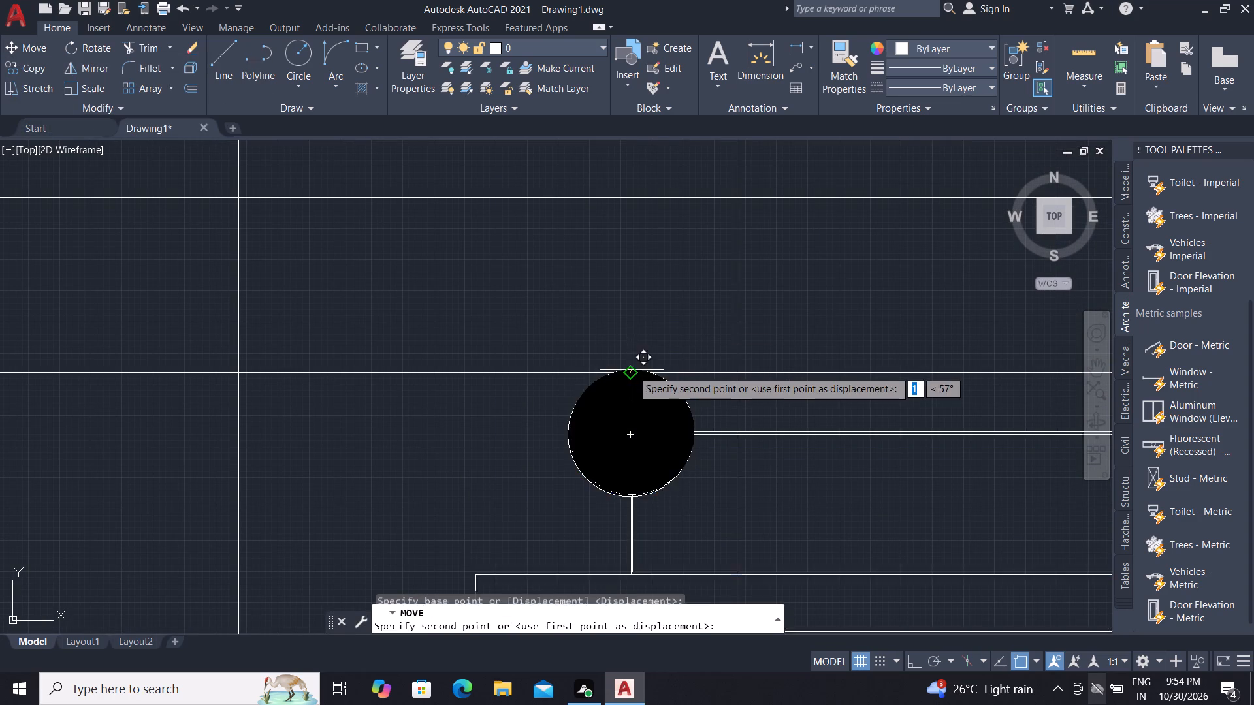
scroll(627, 347, "down", 3)
left_click(630, 308)
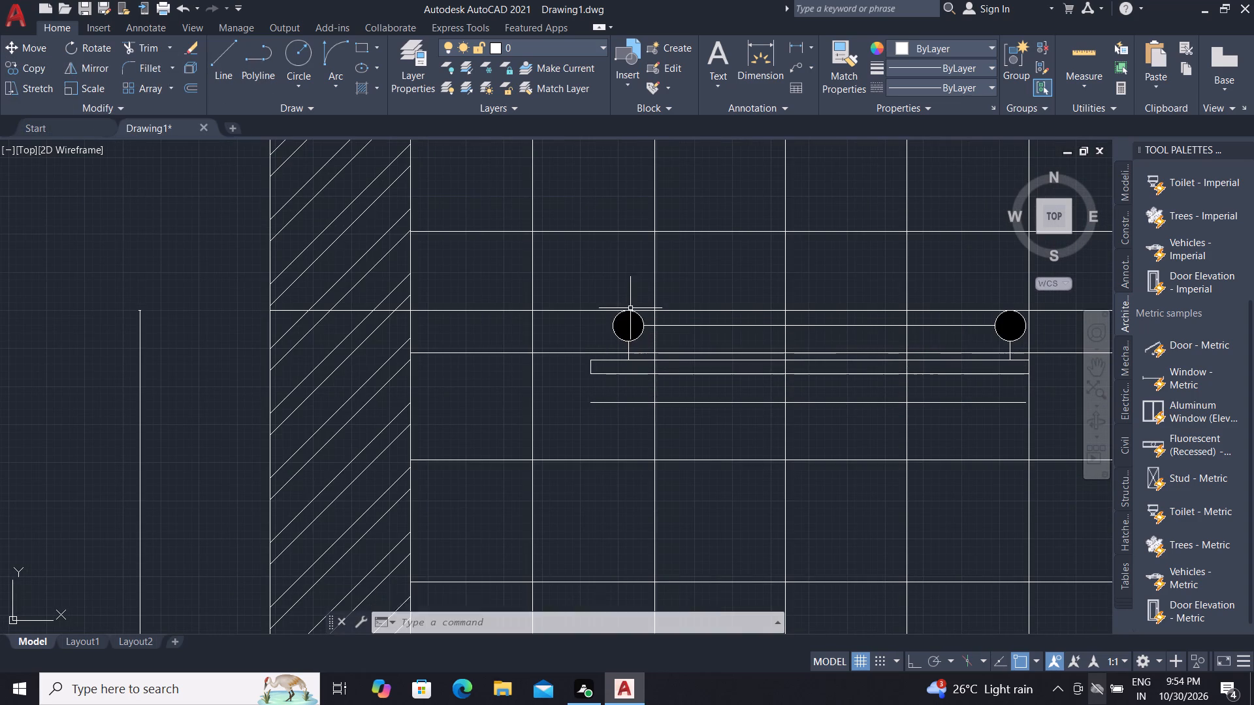
Erase the 1645 offset line and the stray horizontal line just below the rail fixture.
left_click(571, 311)
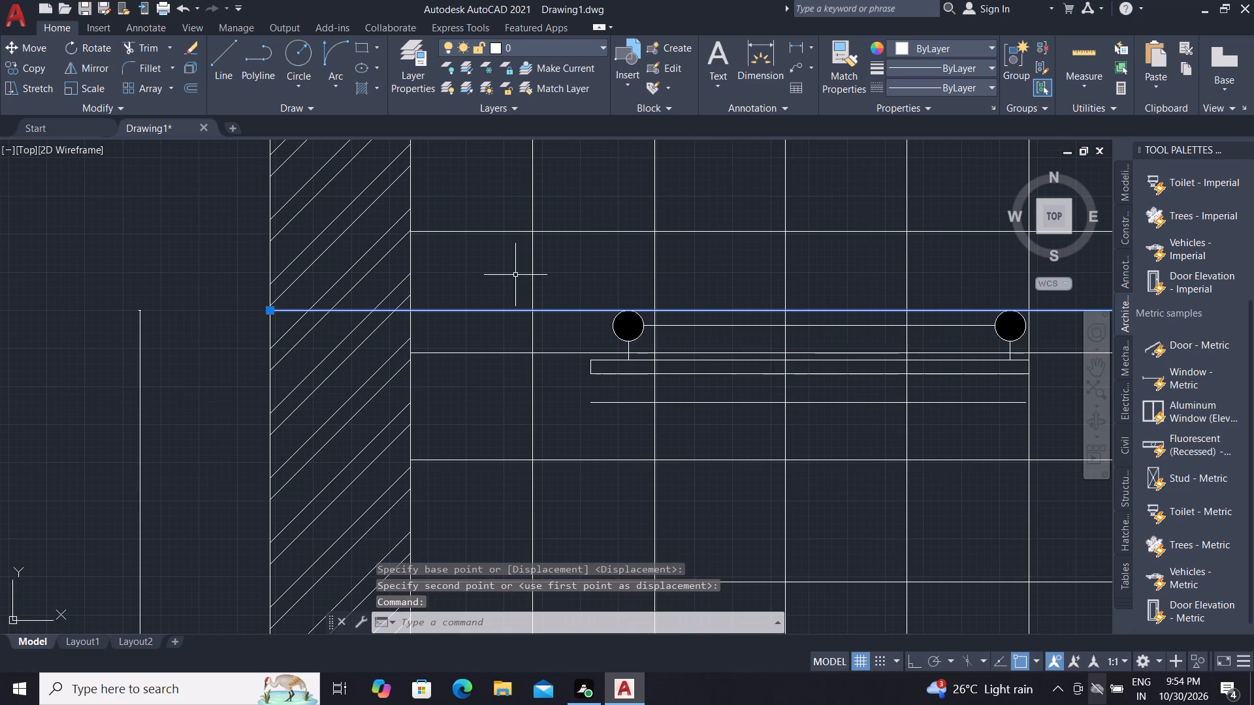
key("Delete")
scroll(598, 374, "down", 1)
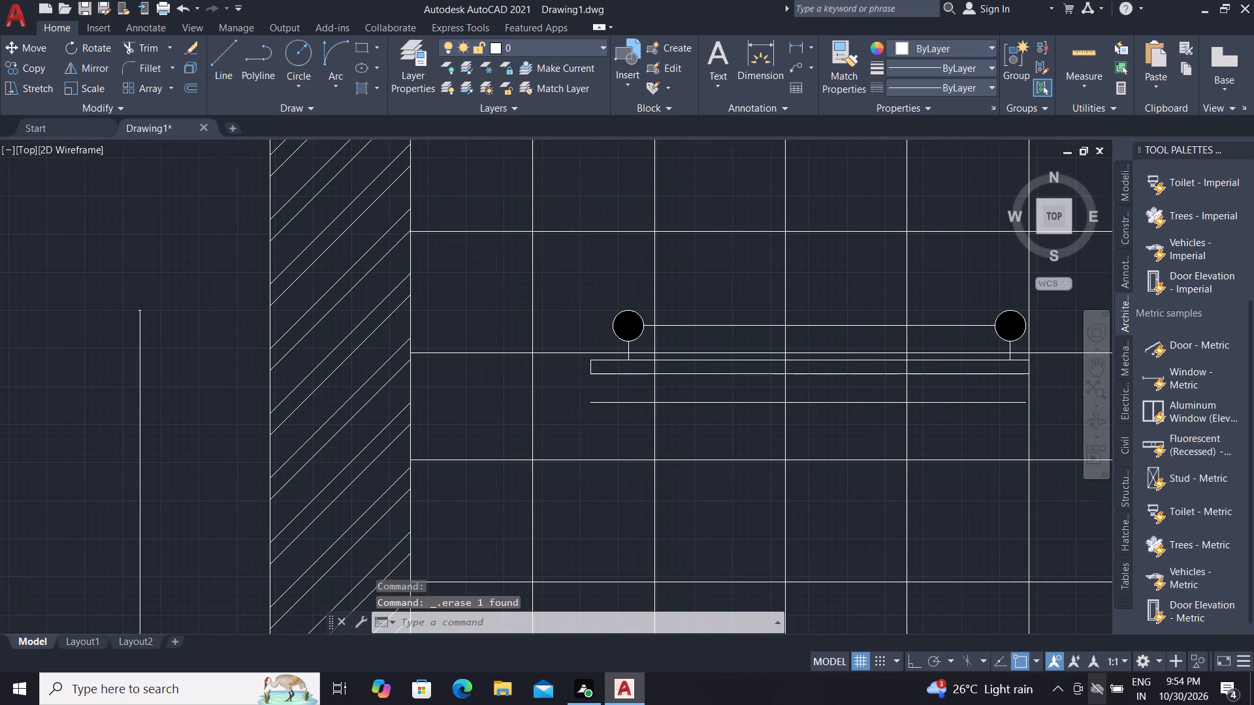
left_click(618, 394)
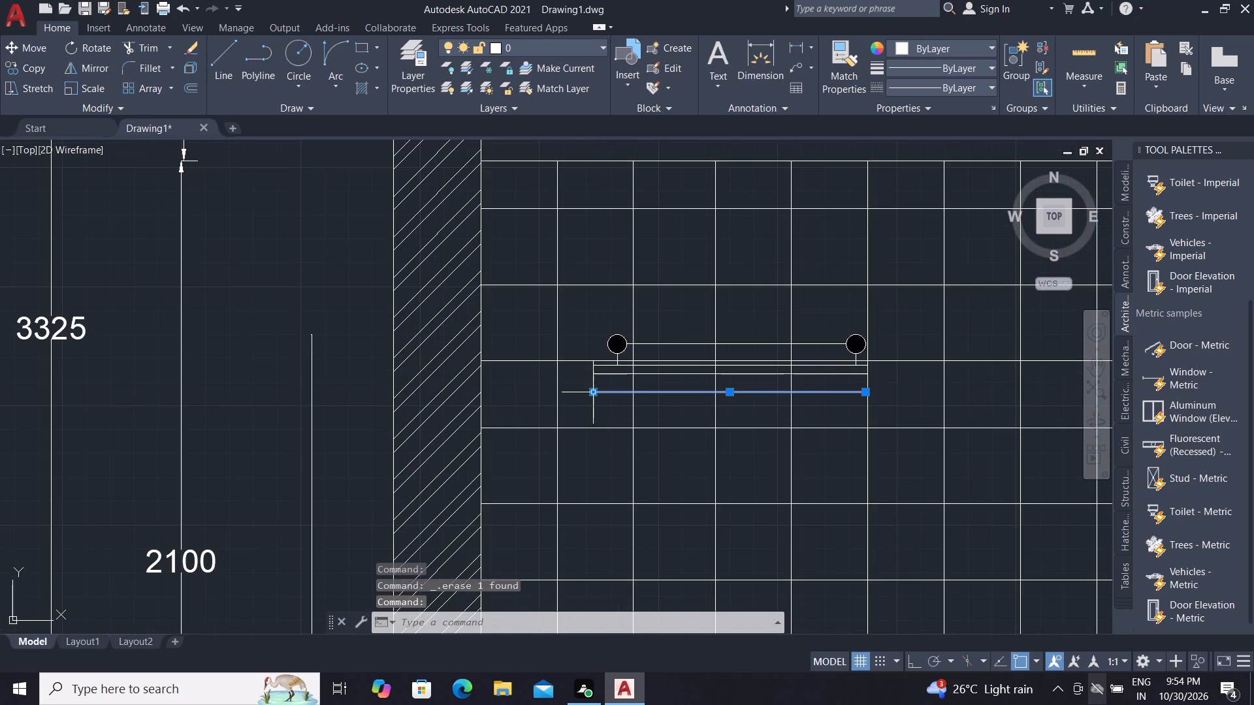
key("Delete")
With Ortho on, draw a horizontal line about 3990 long in the empty space above section B-B.
scroll(632, 377, "down", 2)
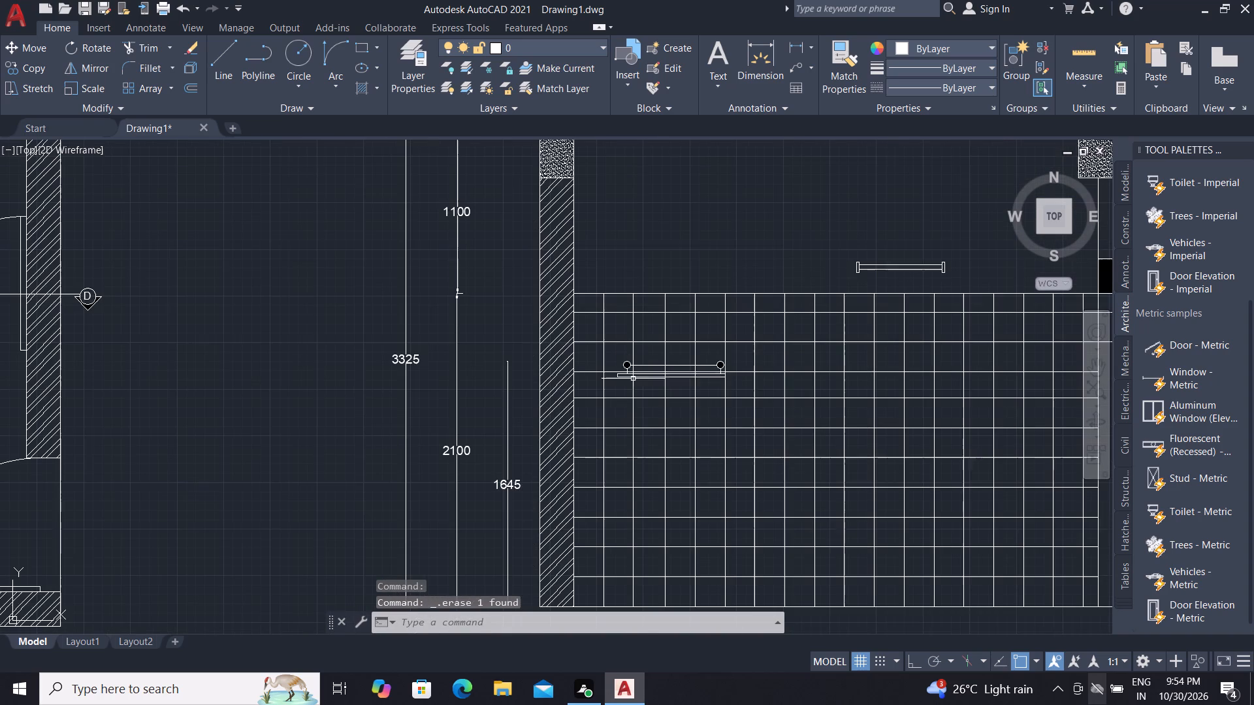
scroll(634, 392, "down", 1)
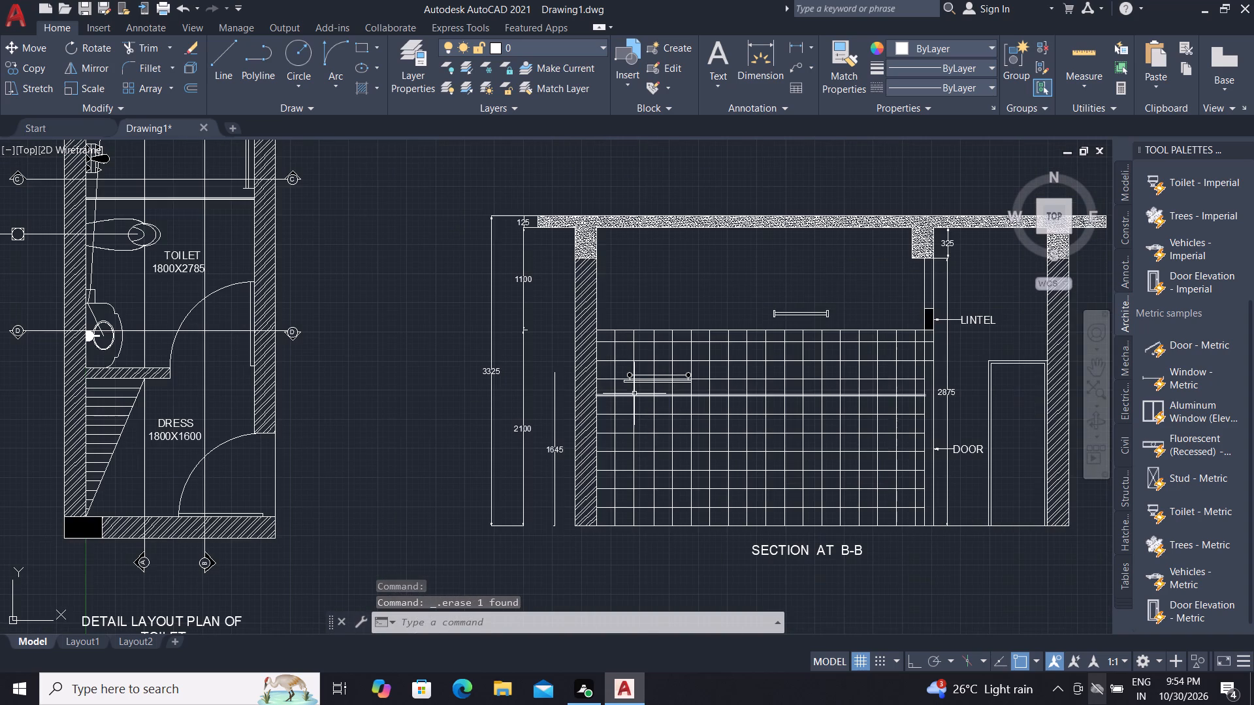
scroll(667, 409, "down", 1)
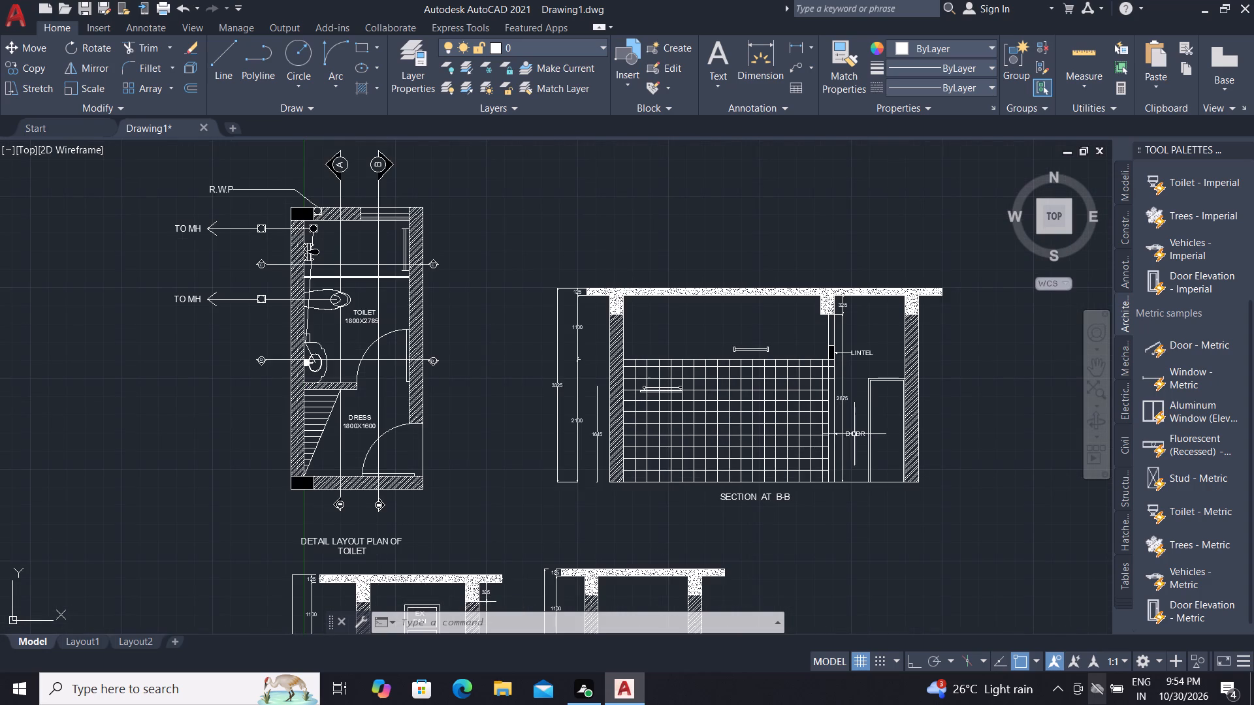
scroll(804, 399, "down", 2)
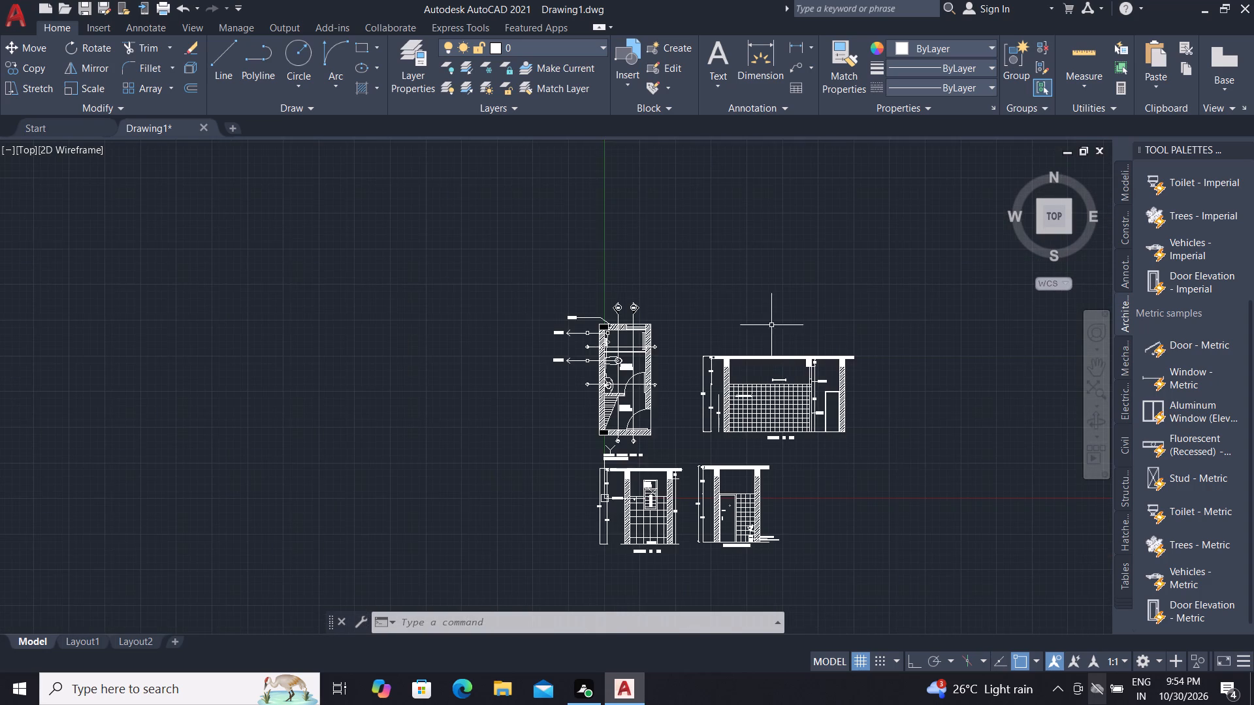
scroll(751, 293, "up", 4)
scroll(584, 331, "down", 1)
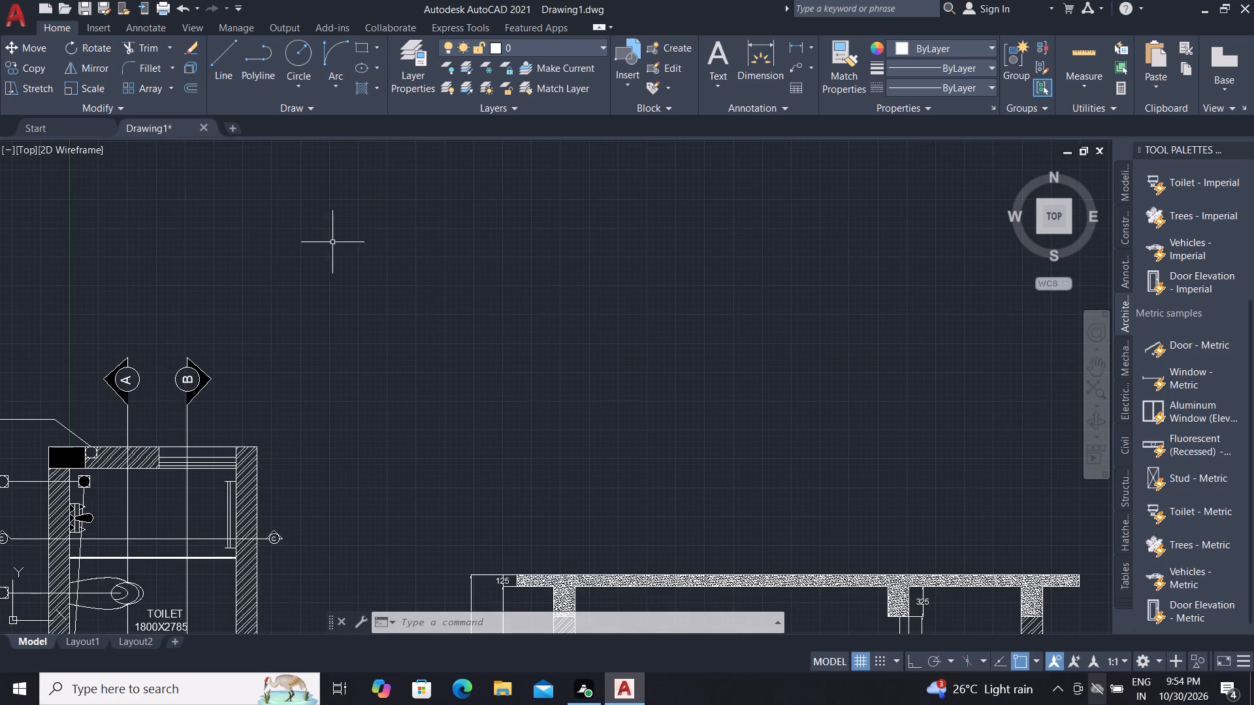
left_click(378, 46)
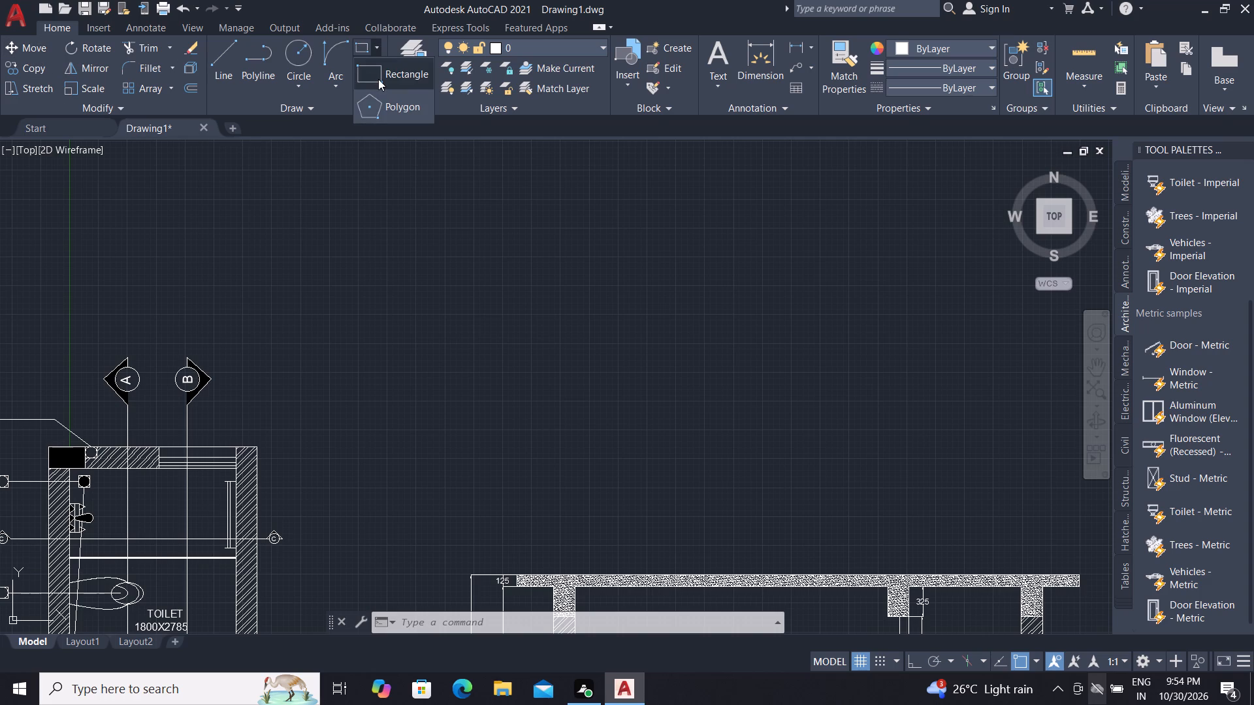
left_click(378, 79)
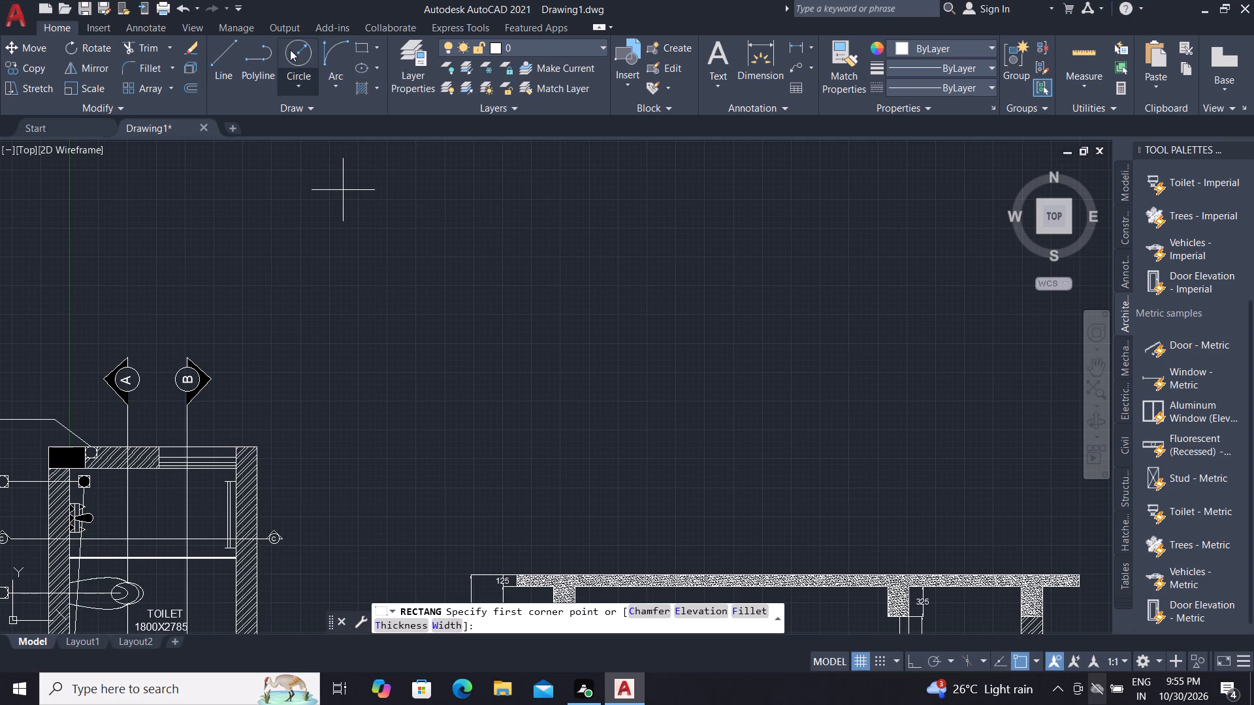
left_click(219, 52)
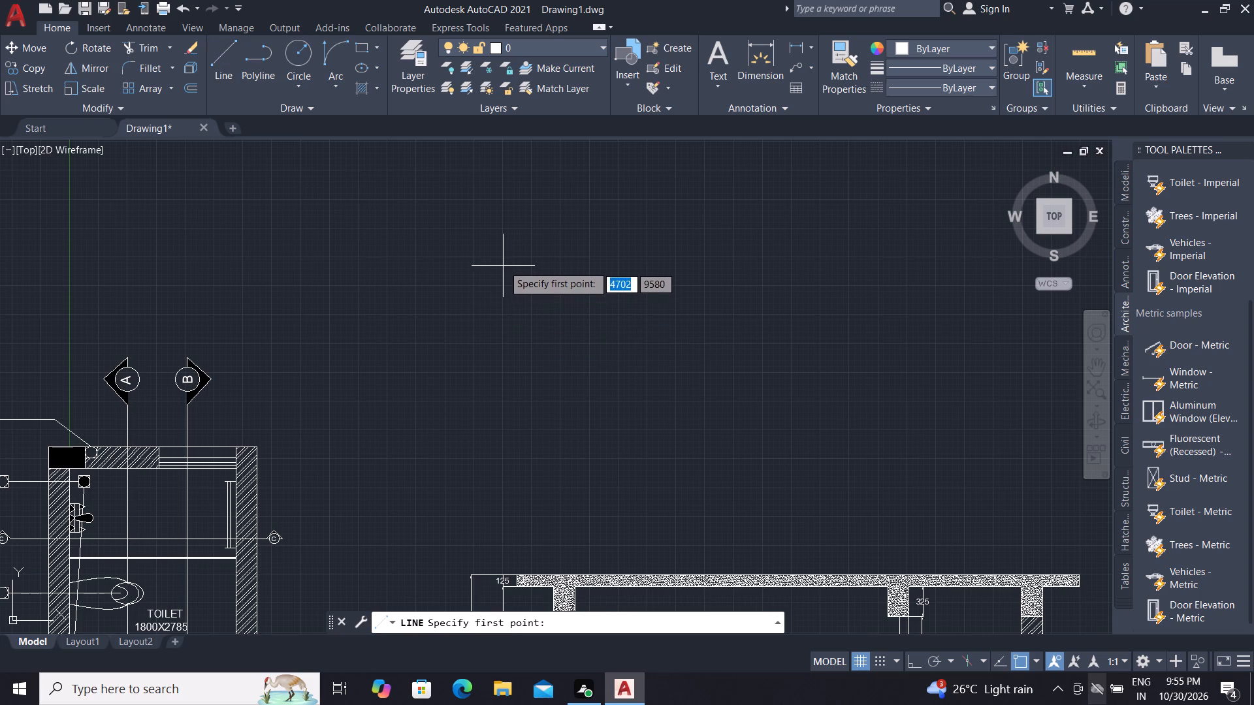
left_click(439, 255)
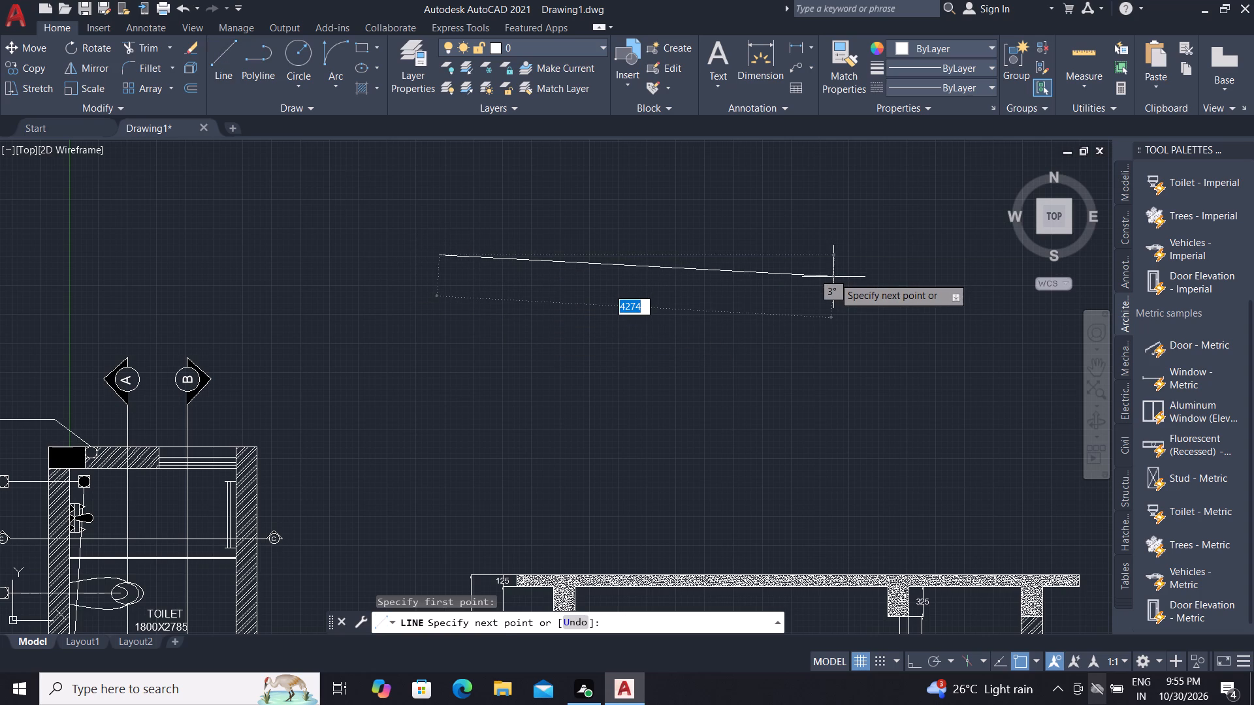
key("F8")
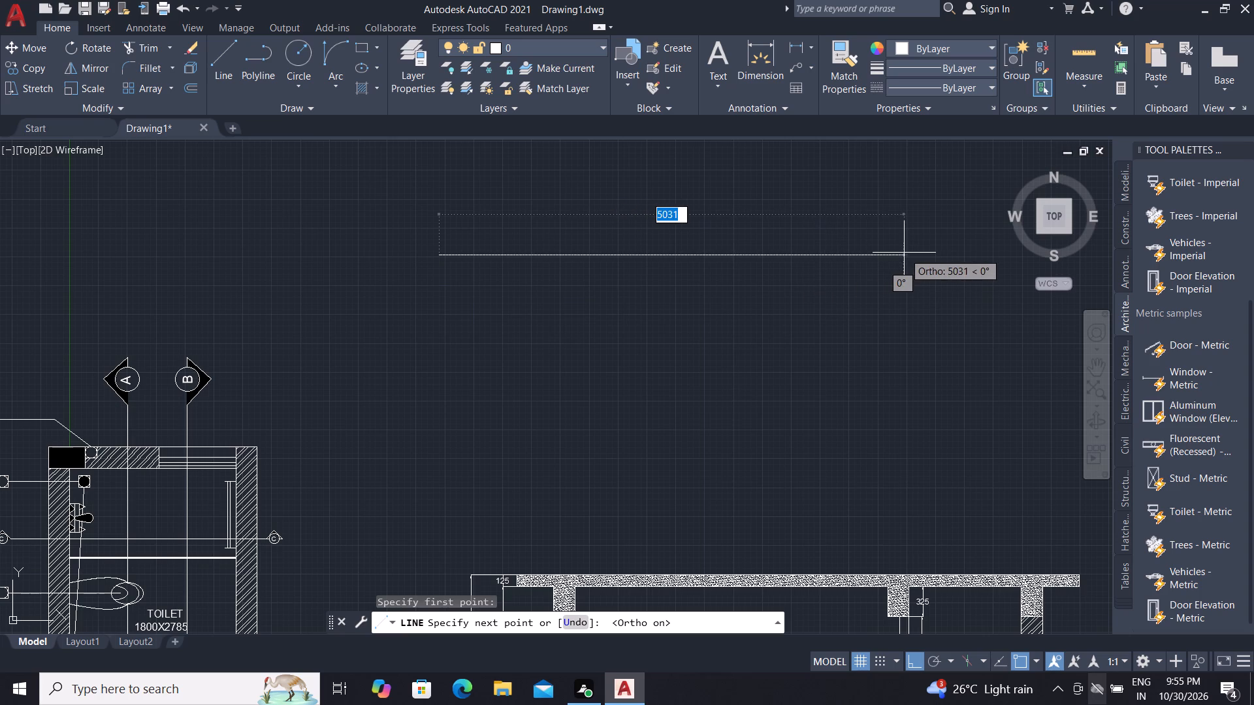
left_click(807, 245)
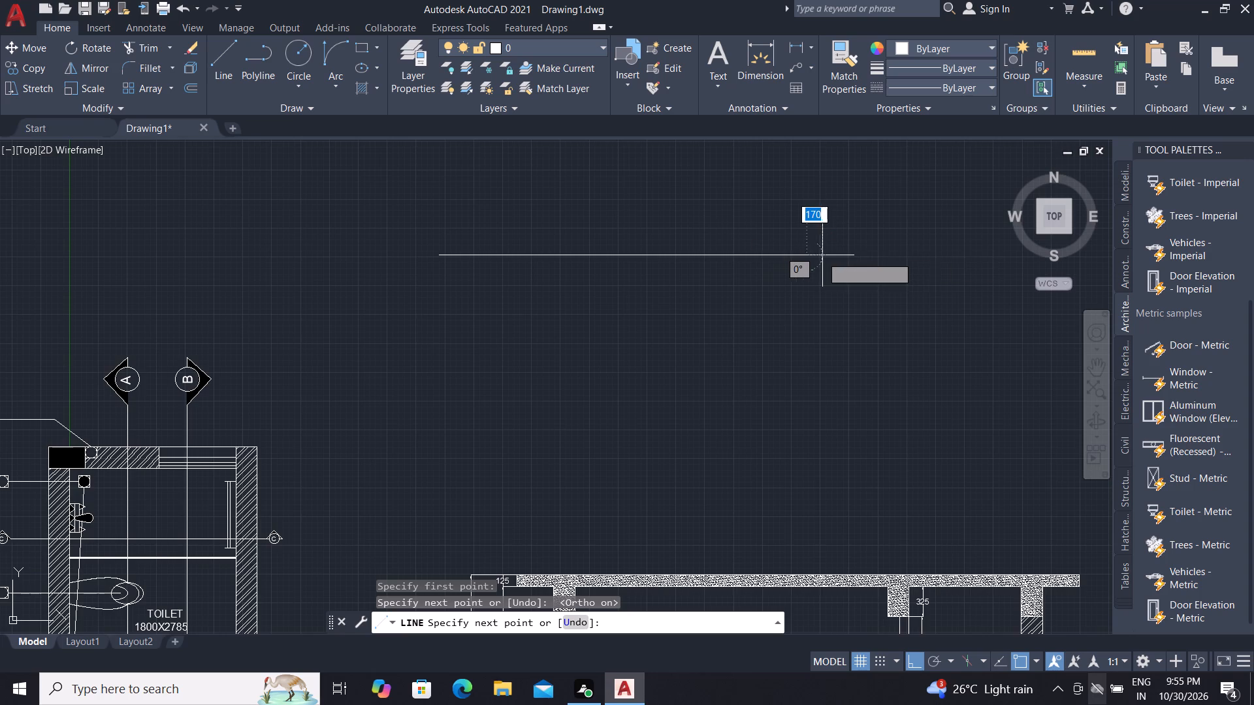
scroll(822, 255, "up", 2)
key("Escape")
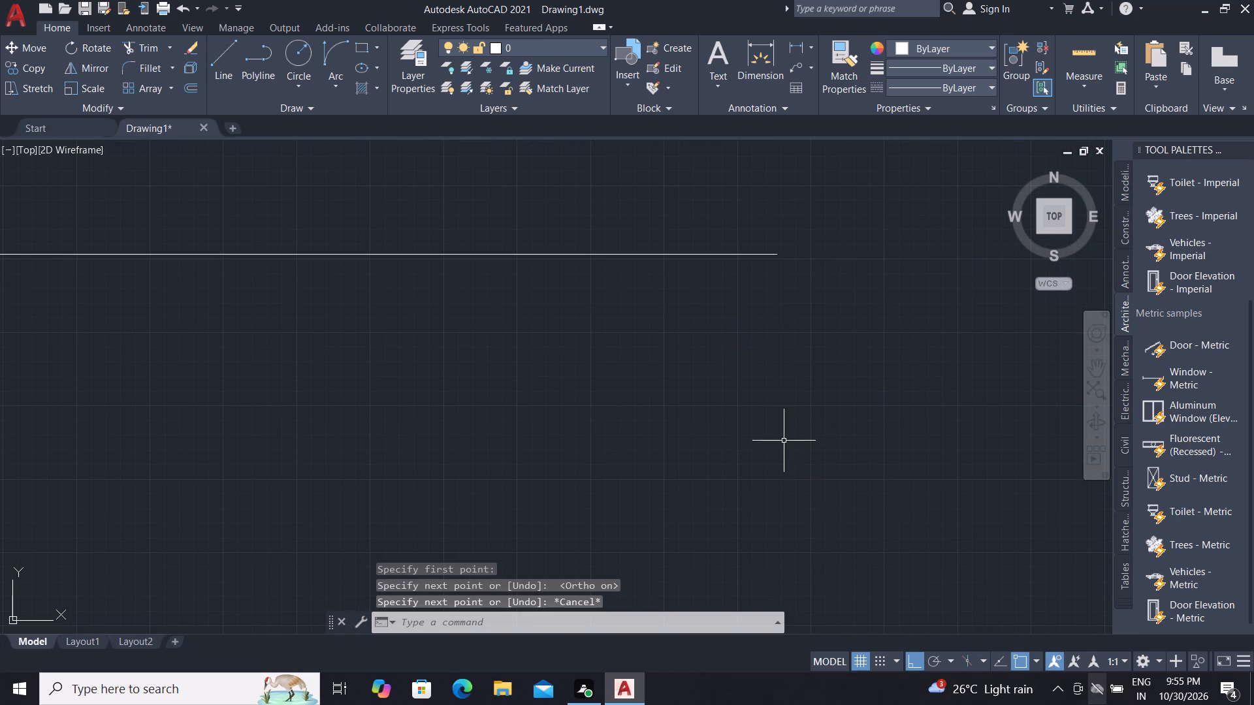
Offset the new horizontal line downward by 125.
scroll(765, 418, "down", 2)
scroll(442, 400, "up", 1)
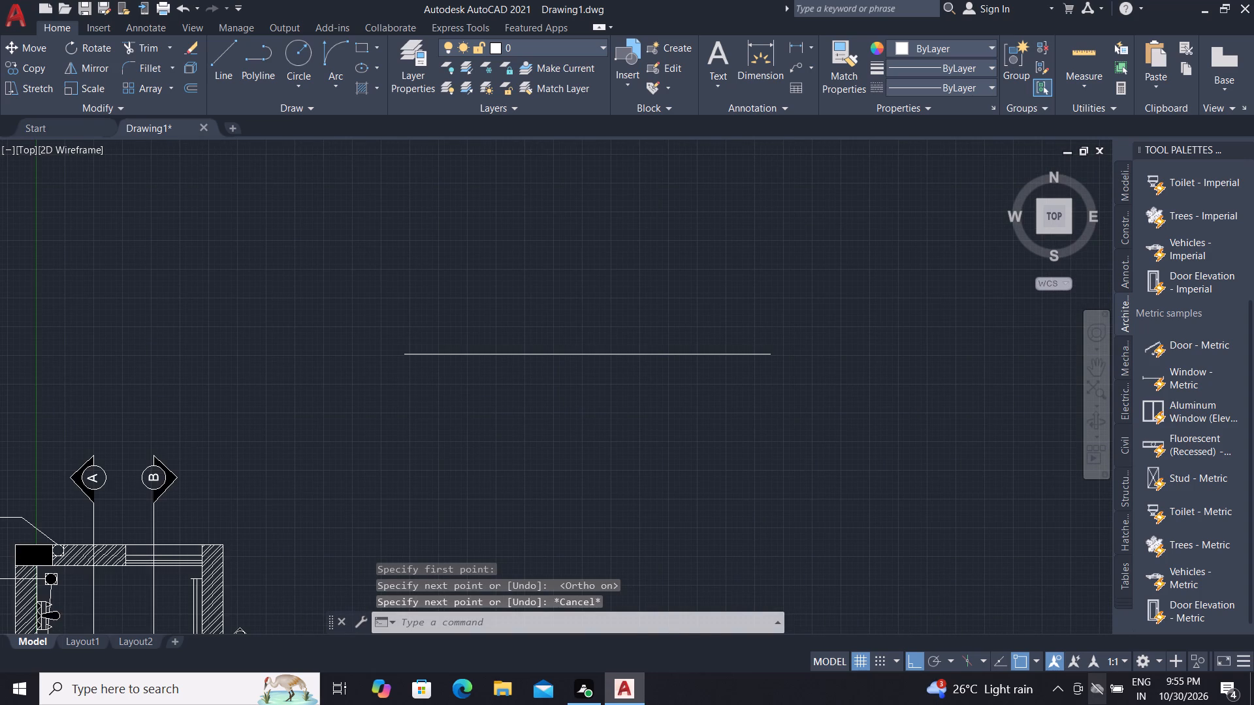
type("O")
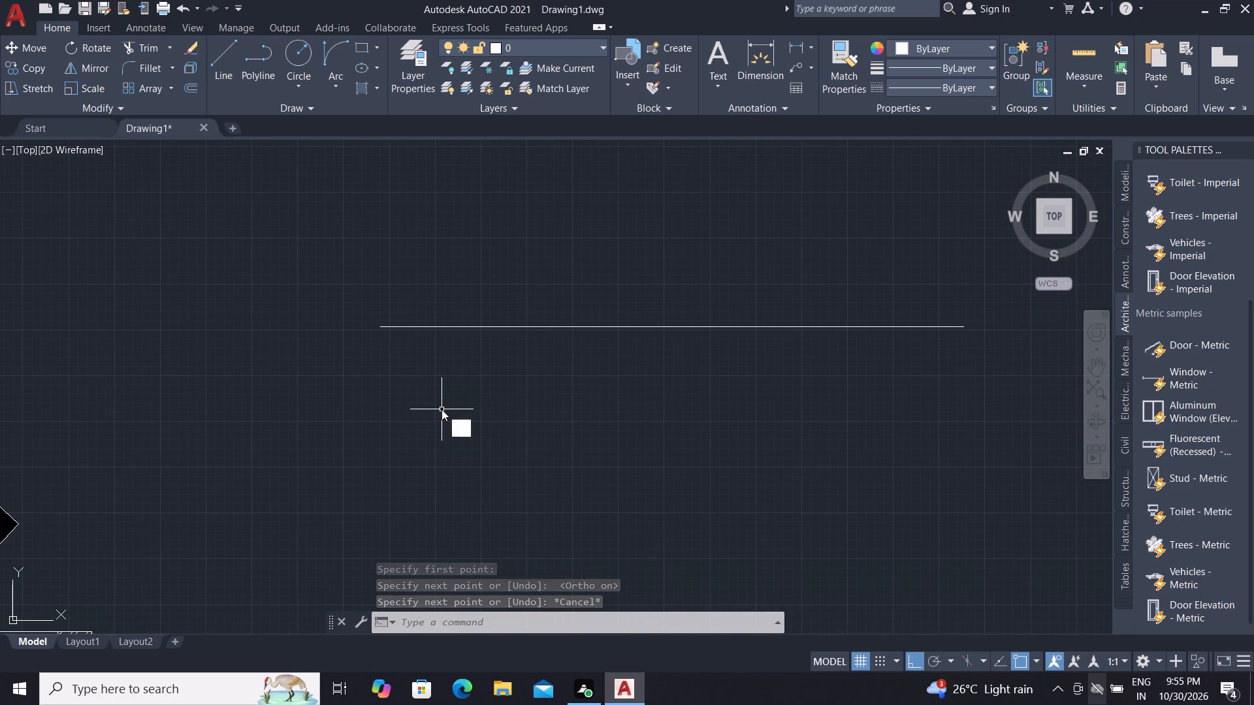
key("space")
type("125")
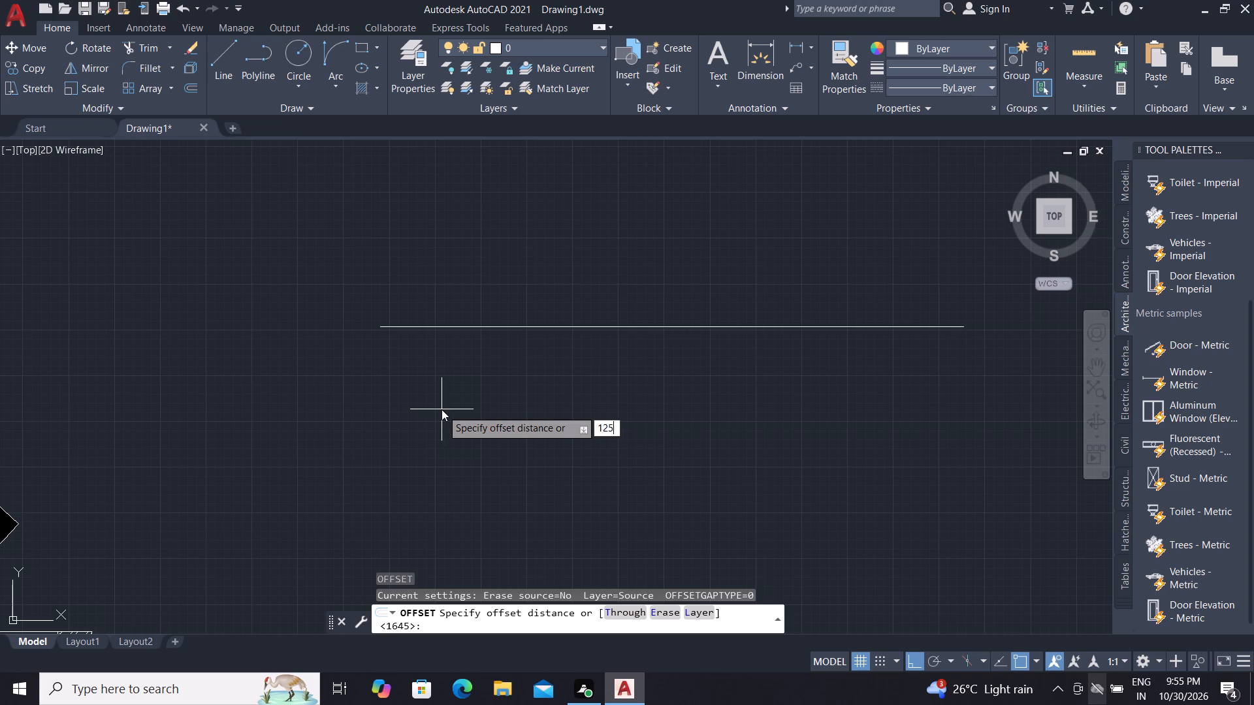
key("space")
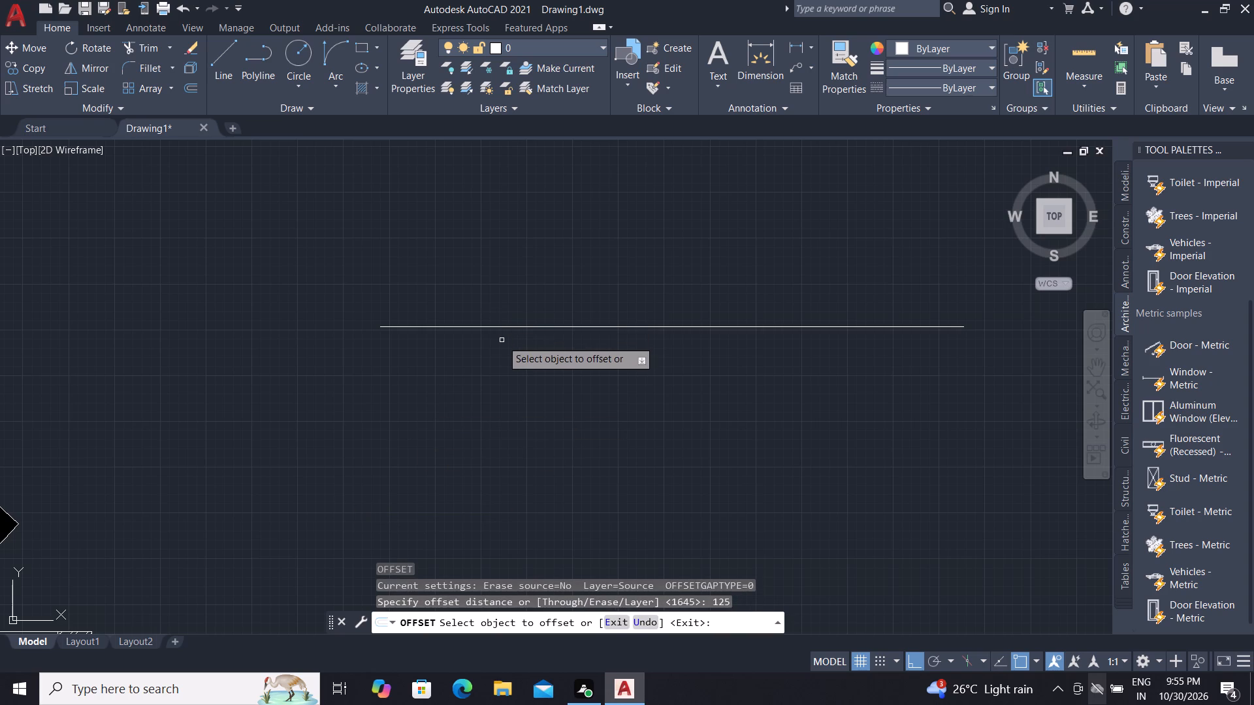
left_click(518, 326)
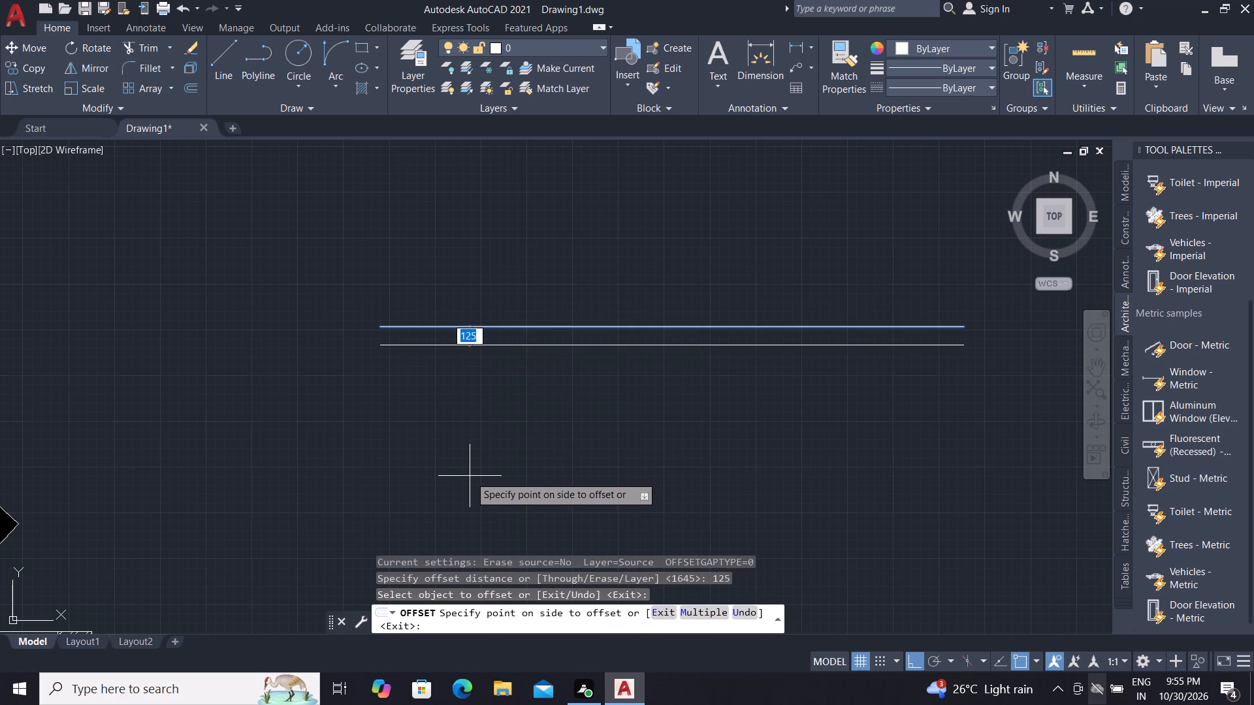
left_click(470, 476)
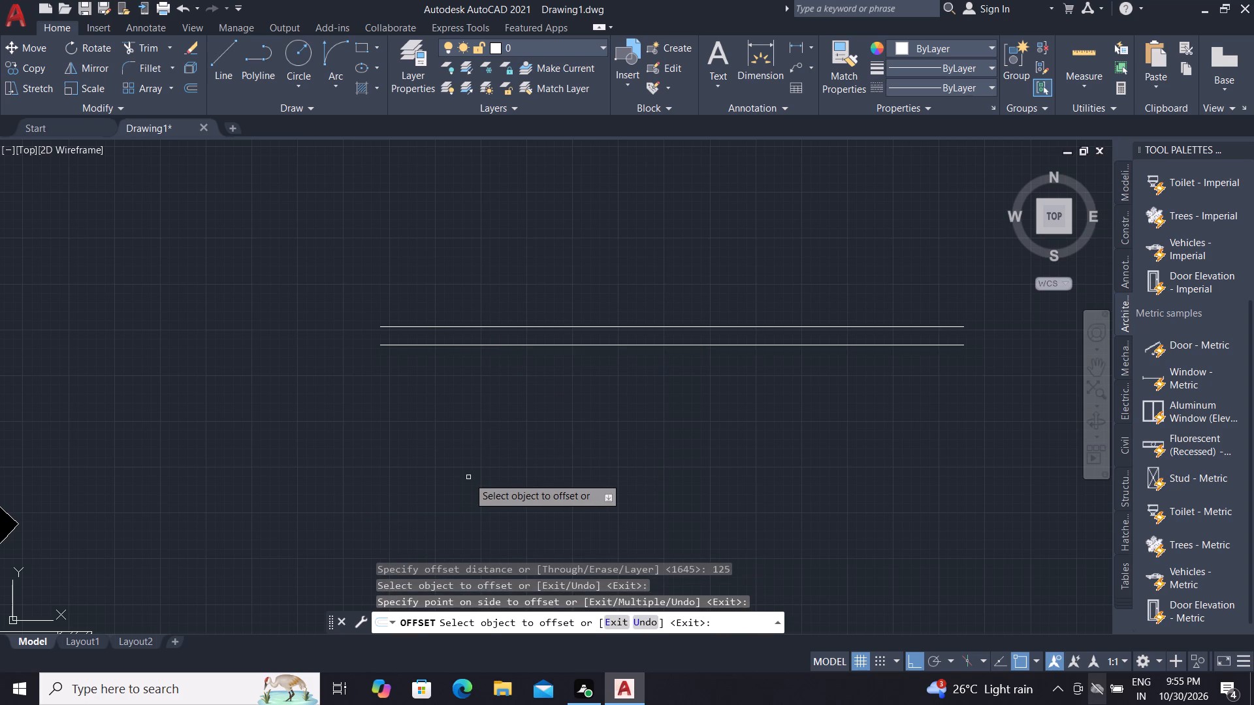
key("Escape")
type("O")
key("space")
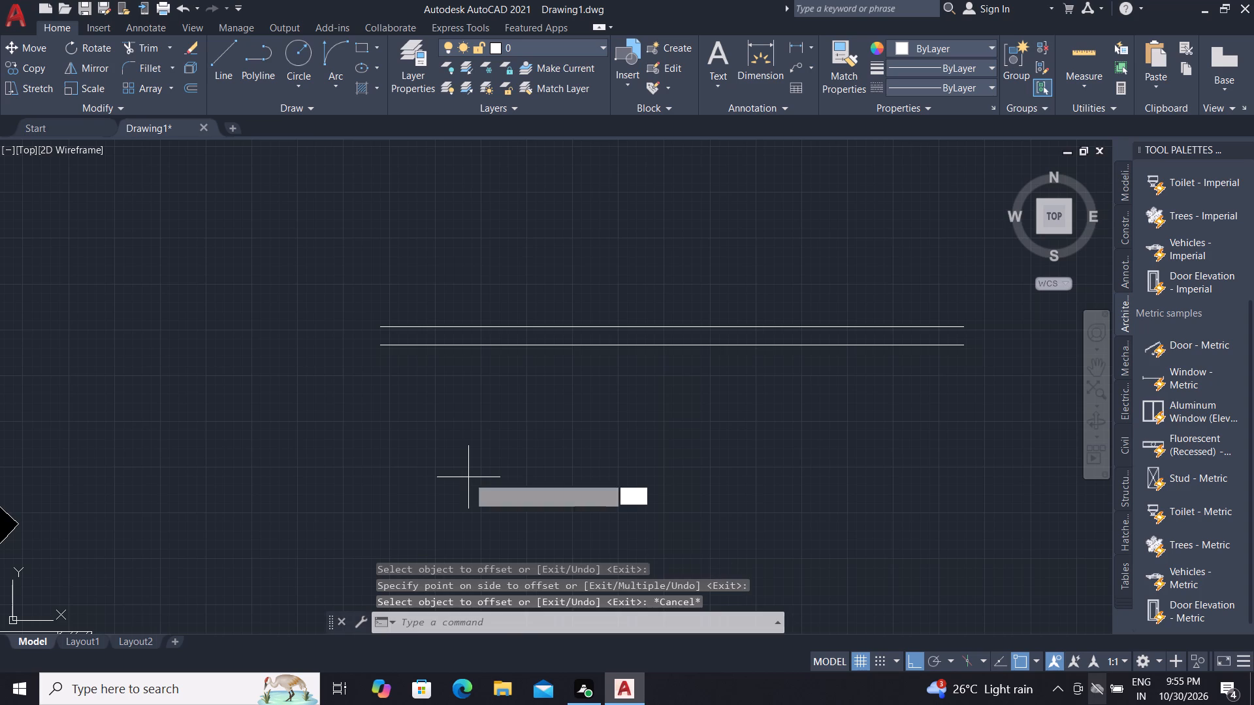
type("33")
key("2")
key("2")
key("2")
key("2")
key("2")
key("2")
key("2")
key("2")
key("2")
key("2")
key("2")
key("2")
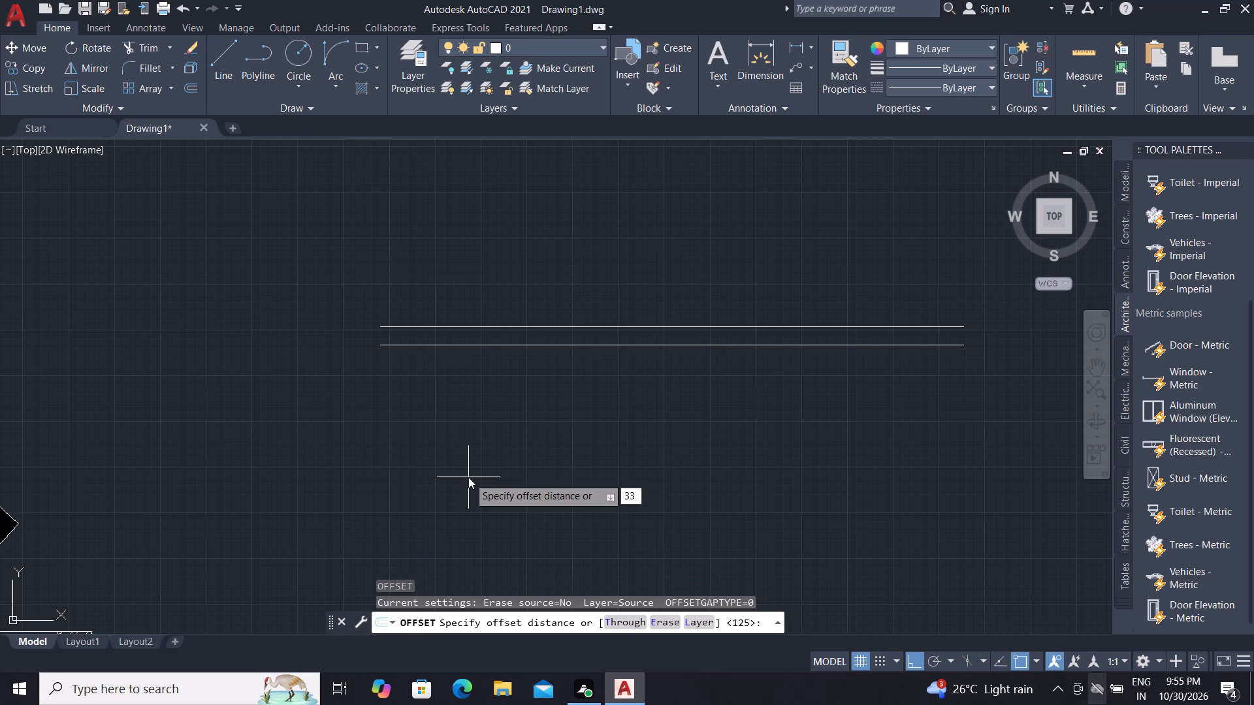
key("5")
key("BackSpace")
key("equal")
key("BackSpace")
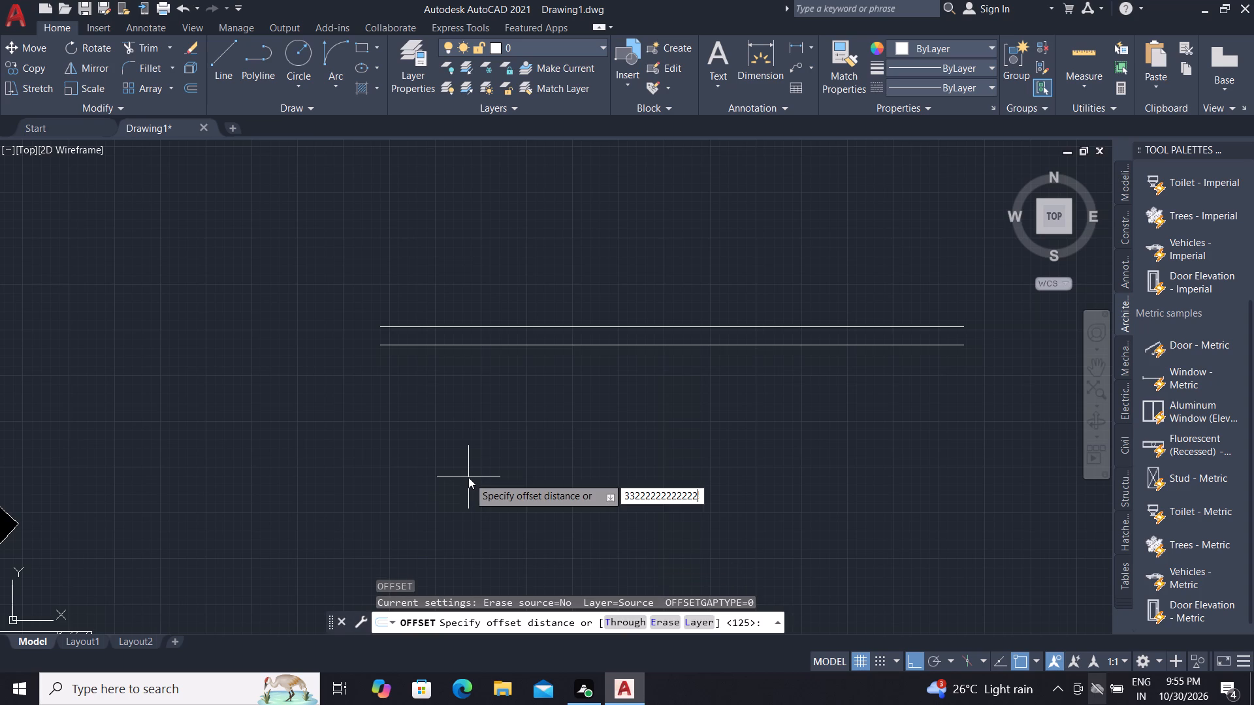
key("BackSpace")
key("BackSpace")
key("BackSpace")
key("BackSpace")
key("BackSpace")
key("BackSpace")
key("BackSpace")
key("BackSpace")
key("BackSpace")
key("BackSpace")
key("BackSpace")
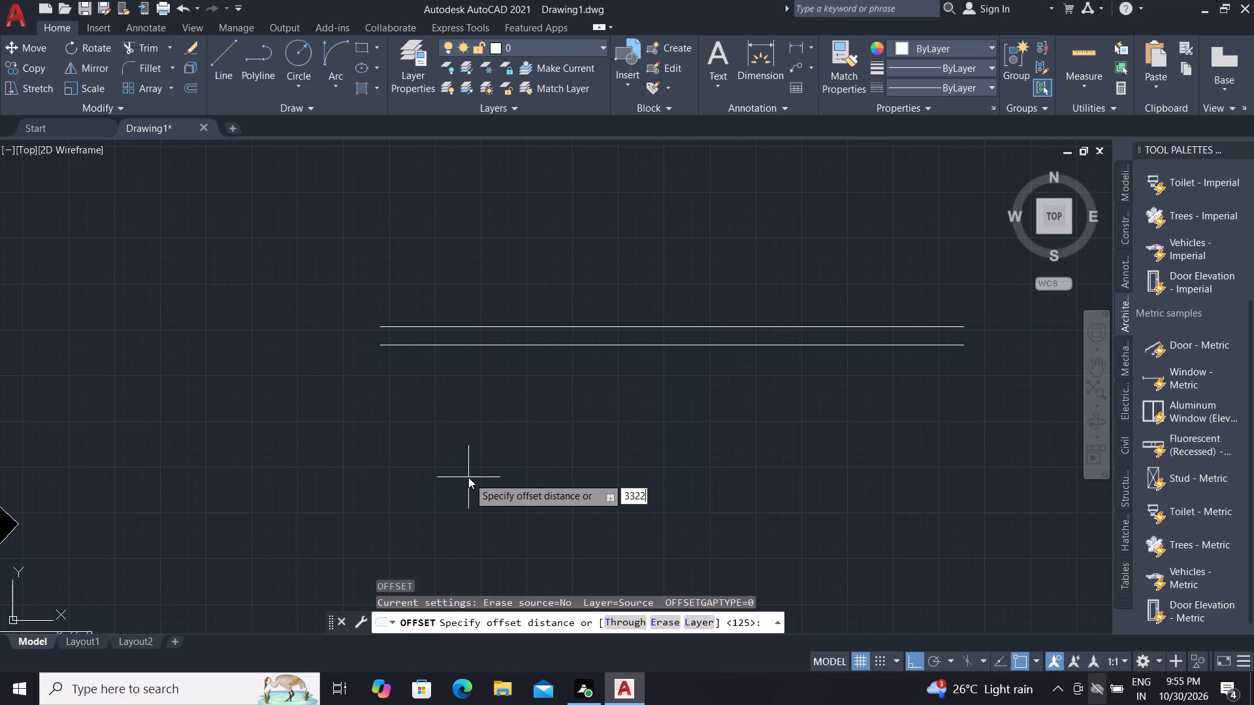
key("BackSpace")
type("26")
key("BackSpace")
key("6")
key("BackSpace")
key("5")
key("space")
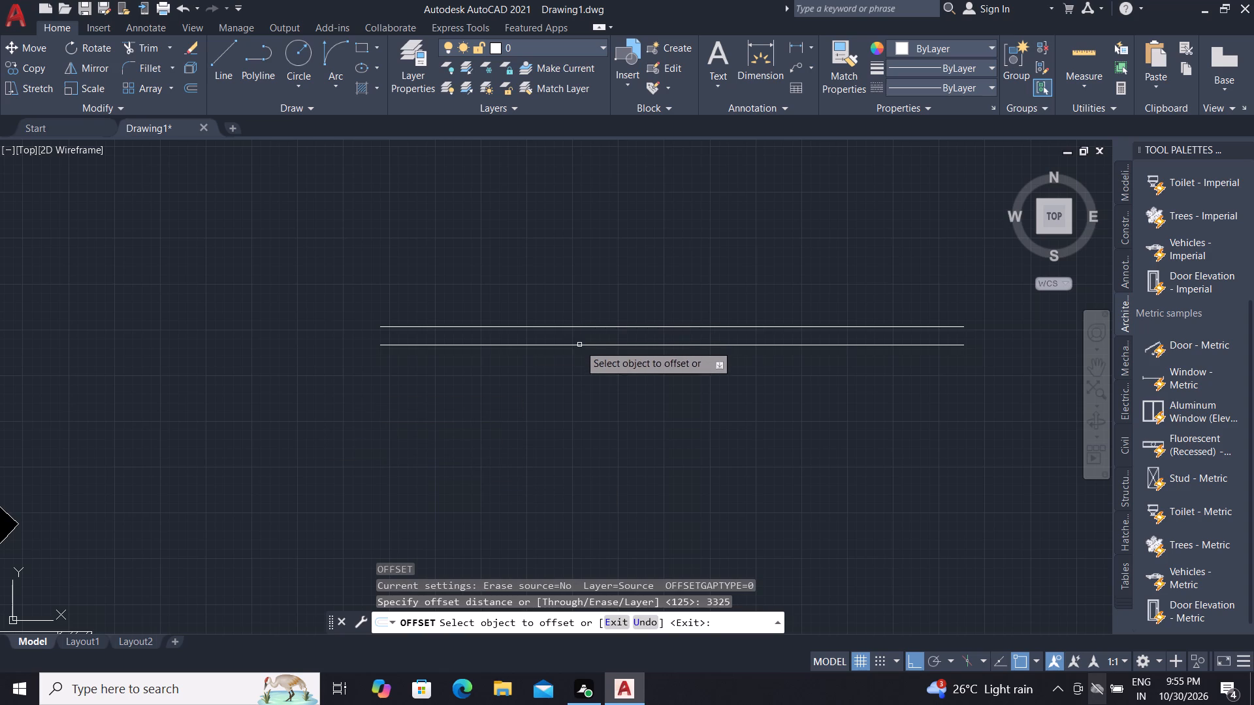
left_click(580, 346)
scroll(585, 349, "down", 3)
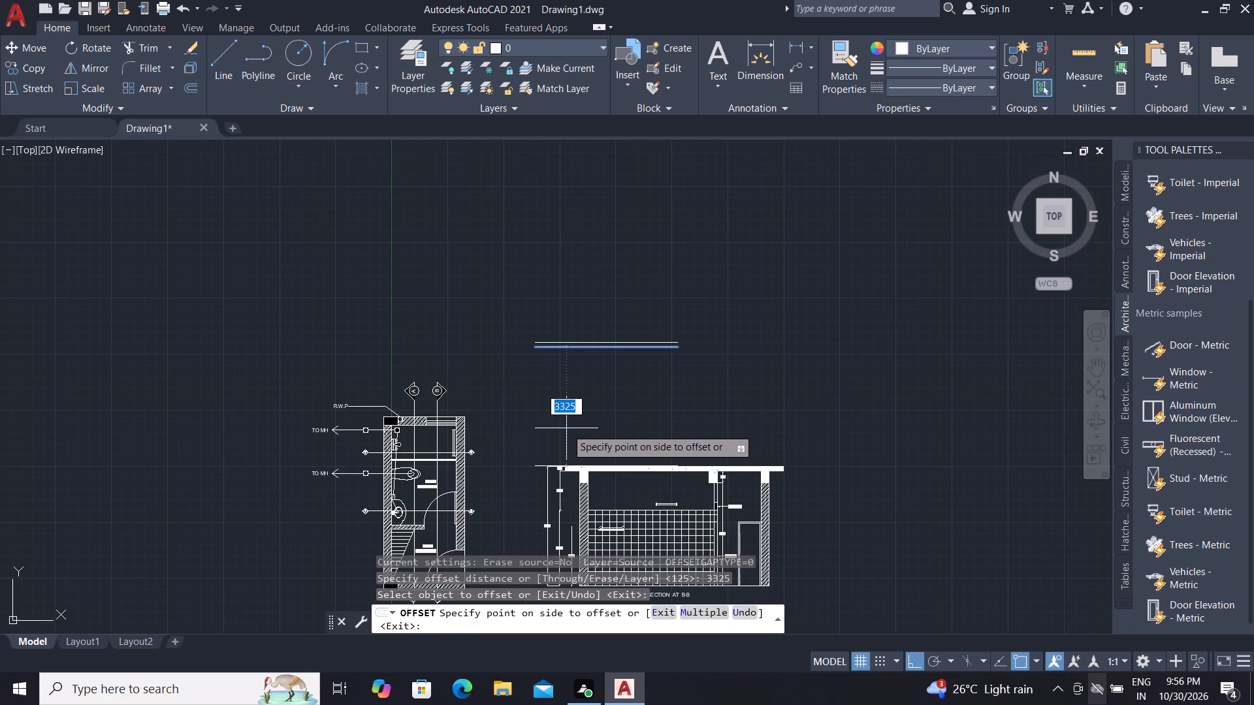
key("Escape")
Erase the two parallel horizontal lines in the empty space above section B-B.
scroll(553, 409, "up", 3)
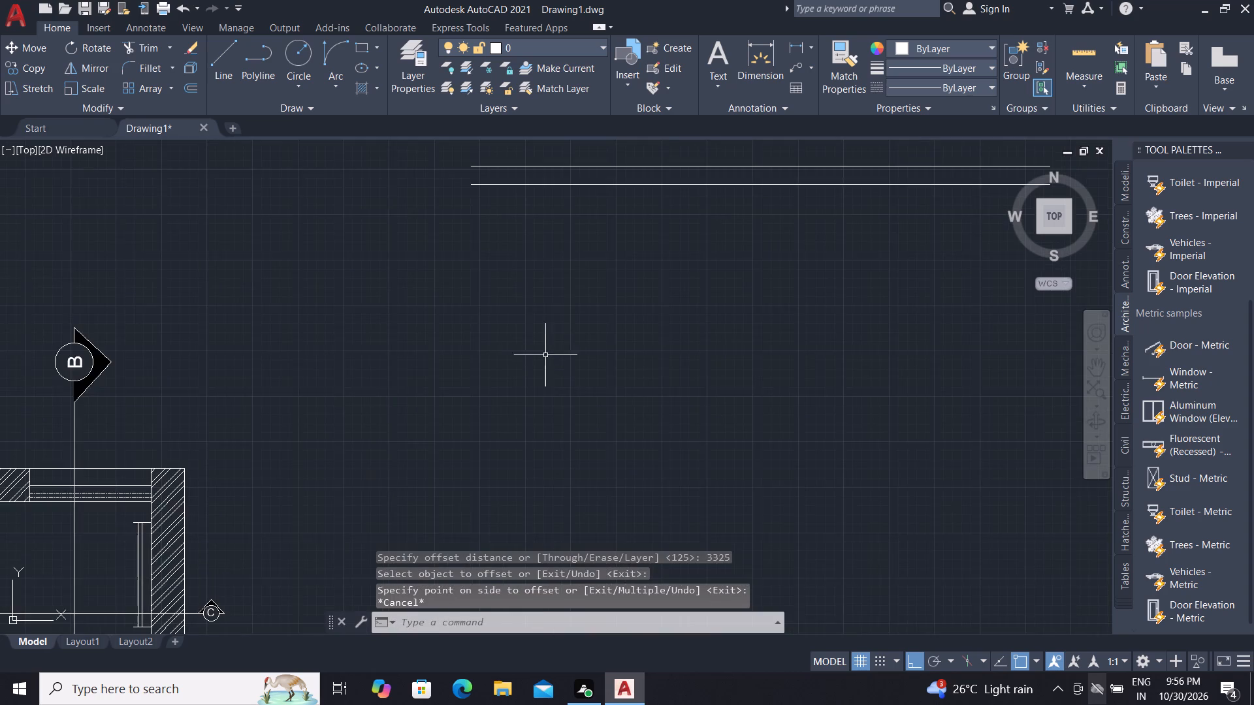
scroll(549, 344, "down", 3)
left_click(508, 270)
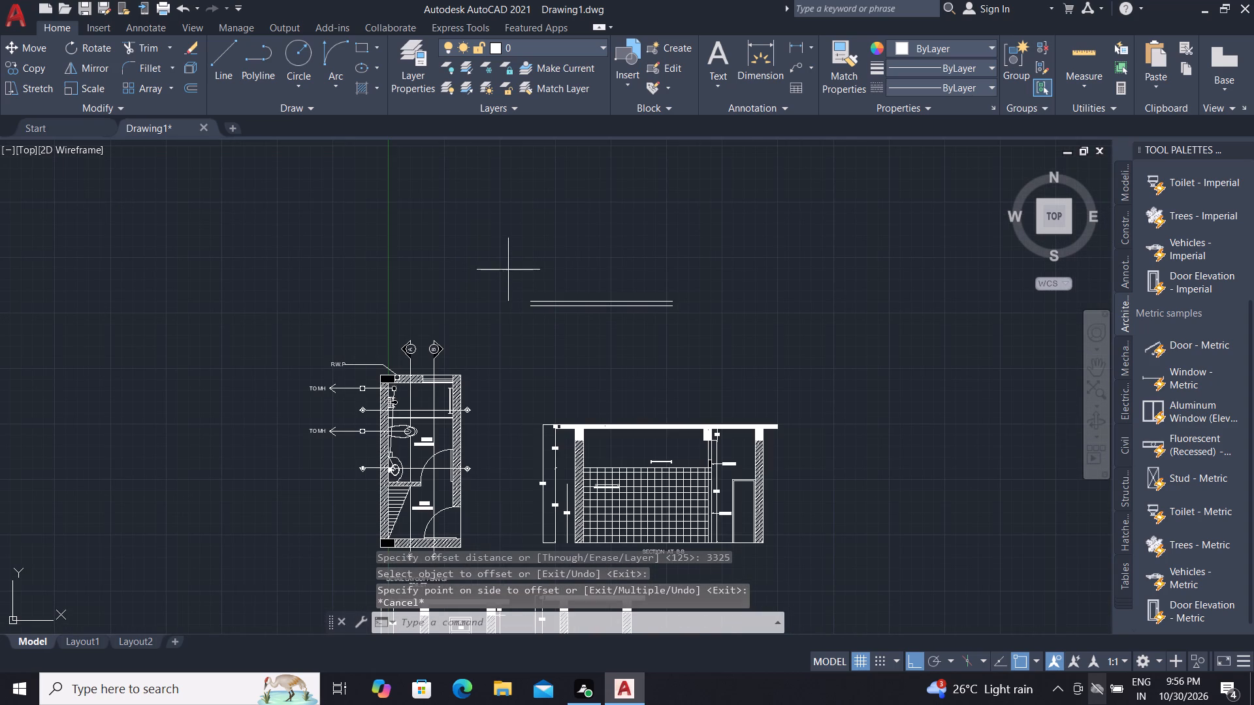
left_click(711, 349)
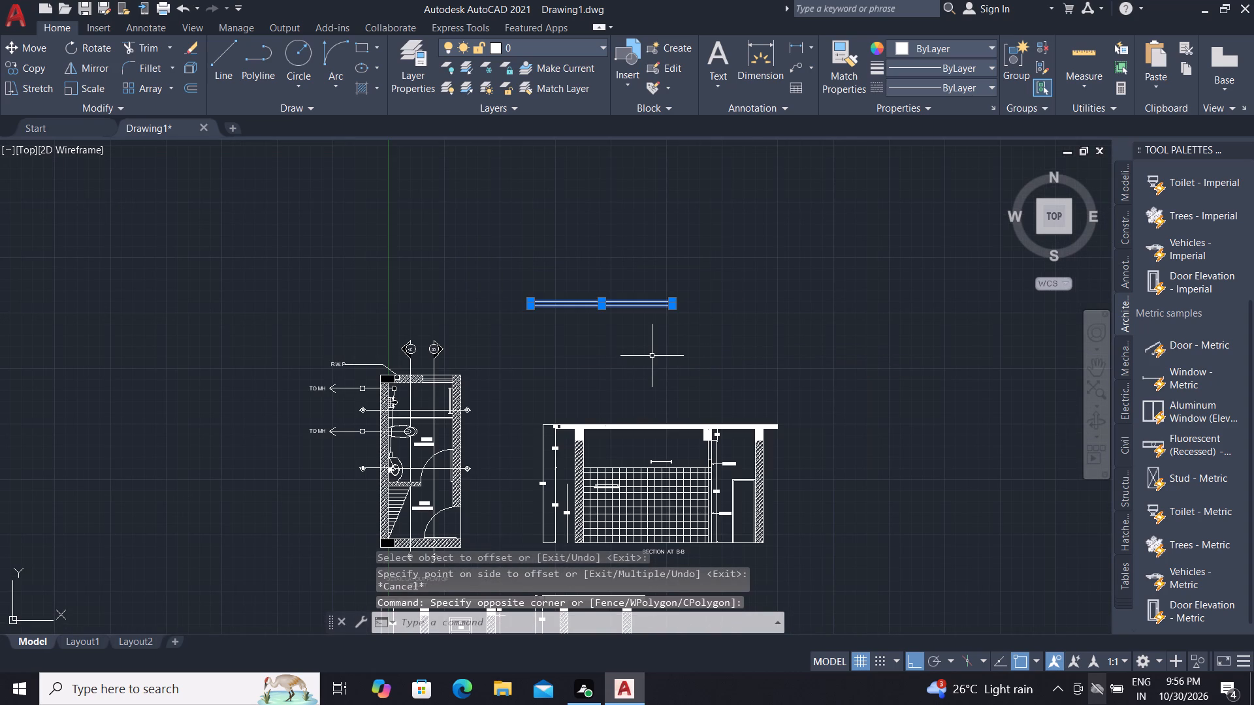
key("Delete")
Draw a horizontal line about 6300 long, higher up in the empty space above section B-B.
type("L")
key("space")
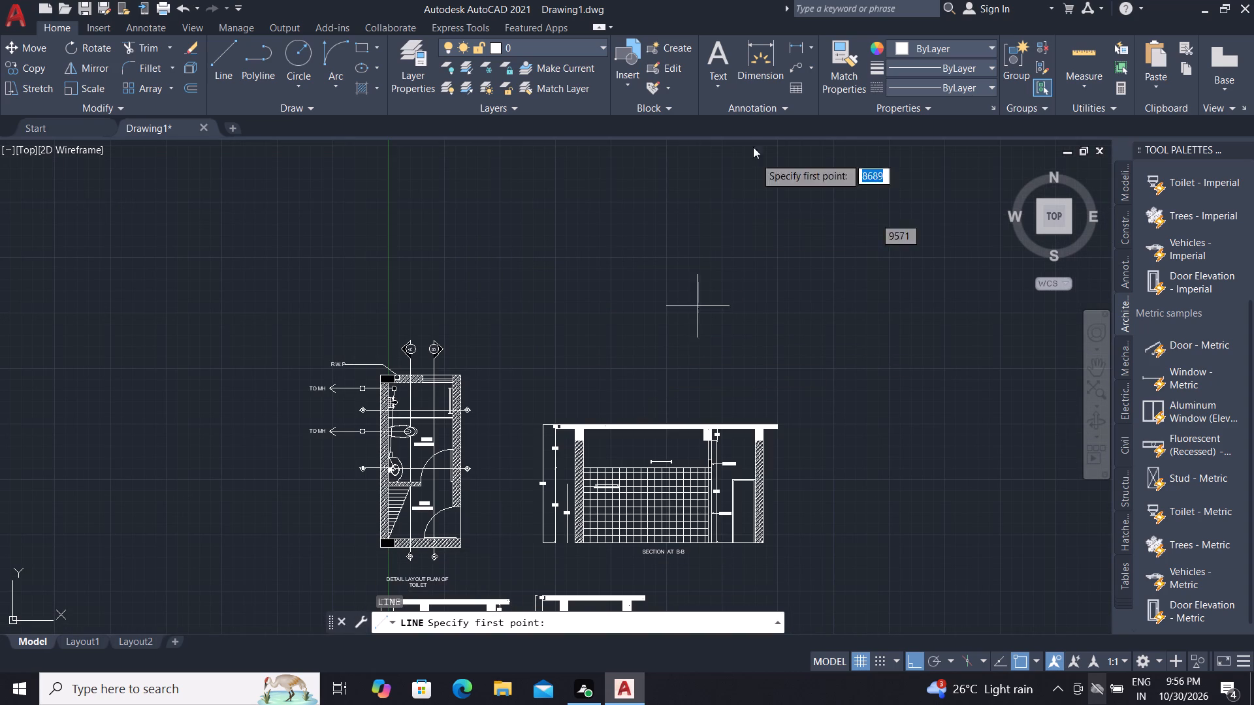
left_click(554, 197)
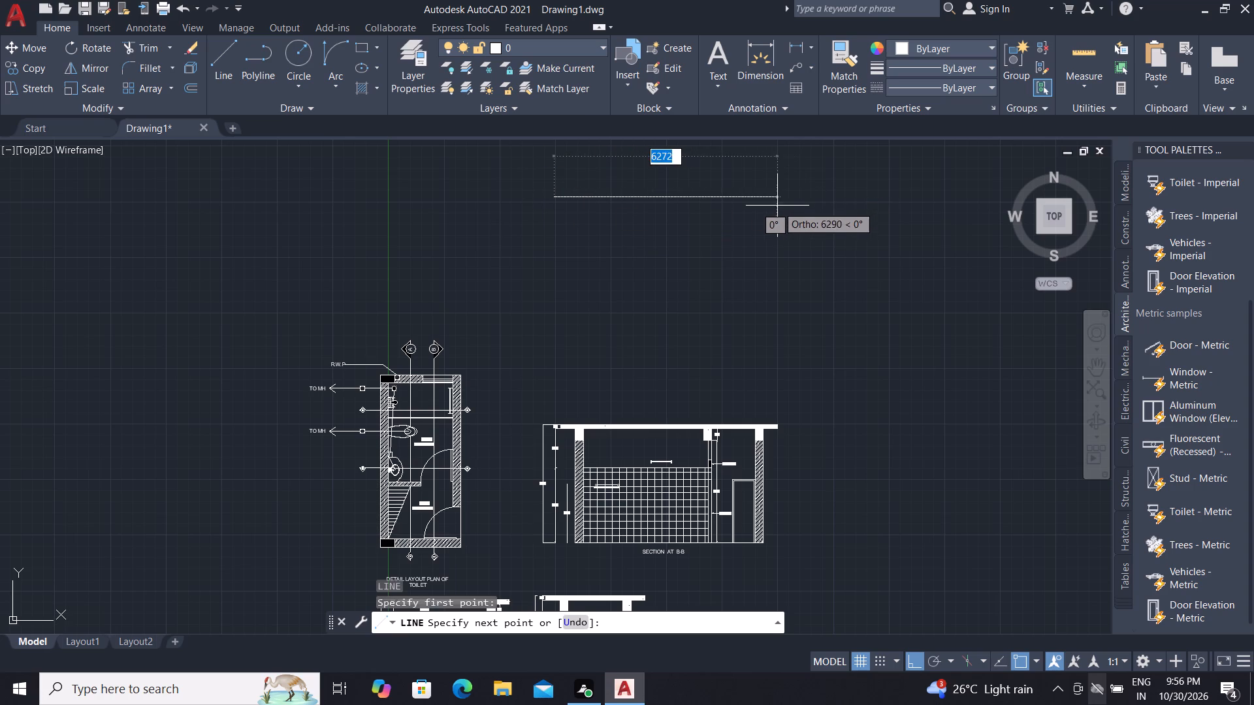
left_click(779, 204)
key("Escape")
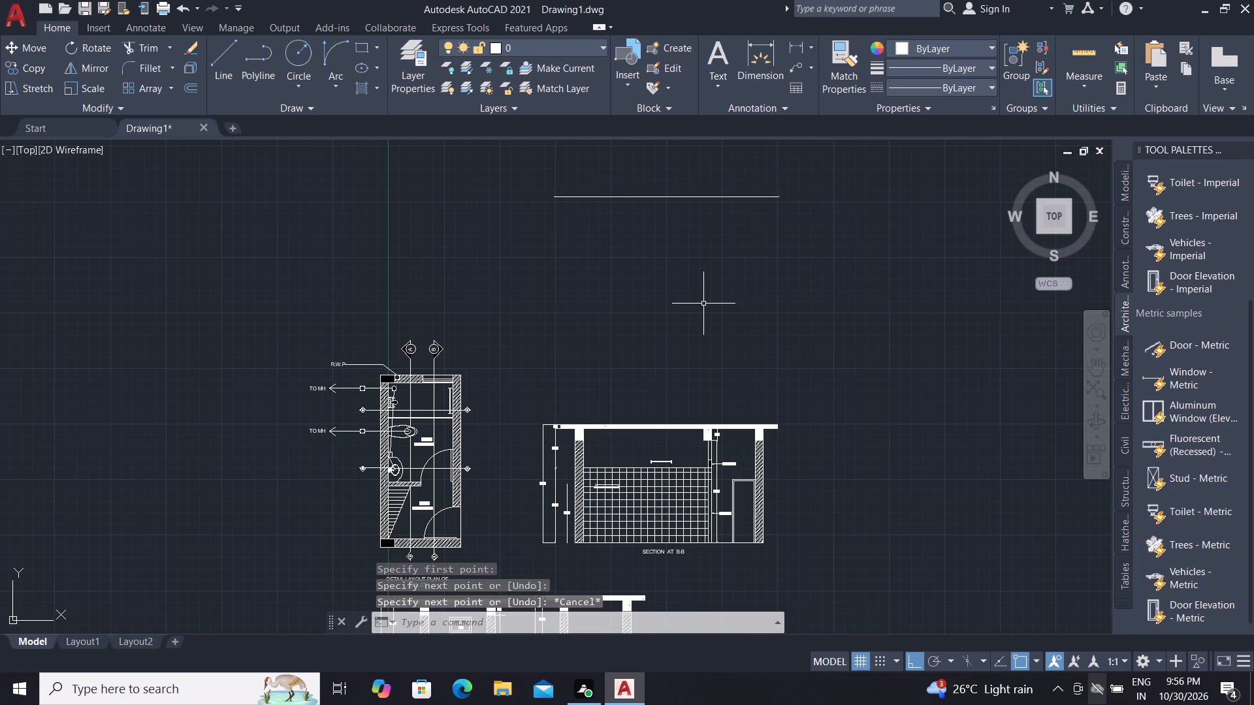
Offset the new horizontal line downward by 3325.
key("o")
key("space")
key("space")
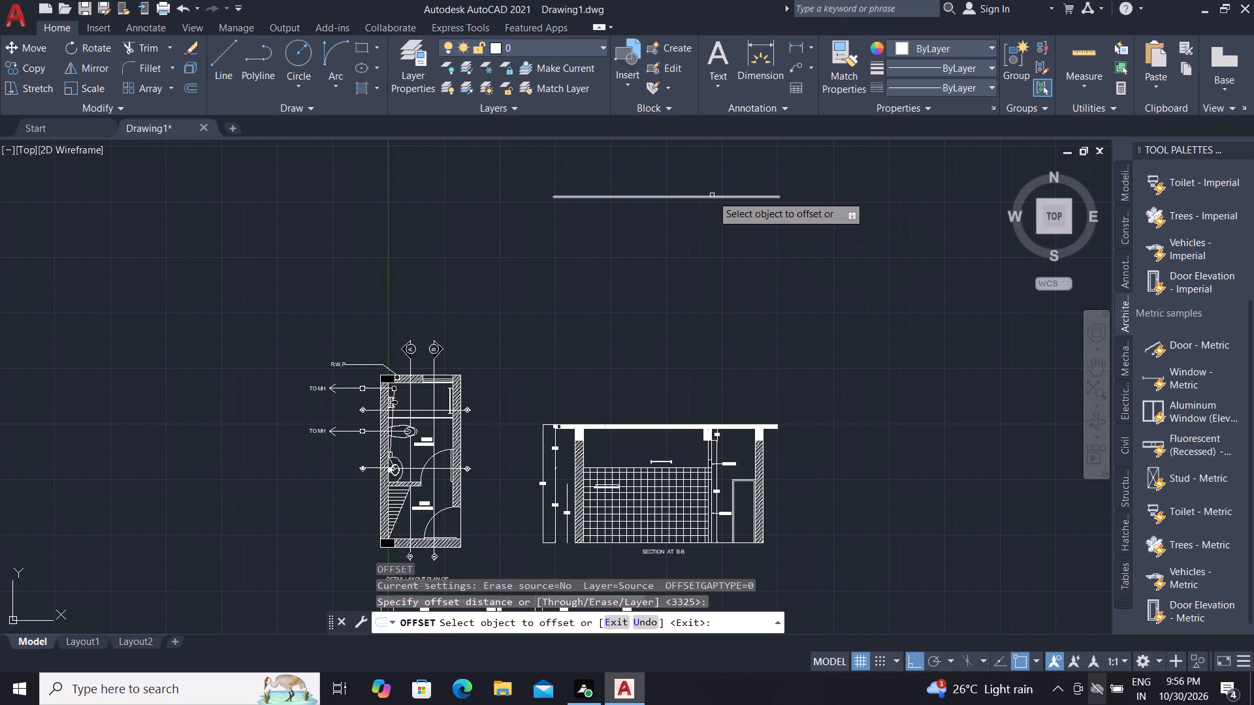
left_click(712, 195)
left_click(720, 309)
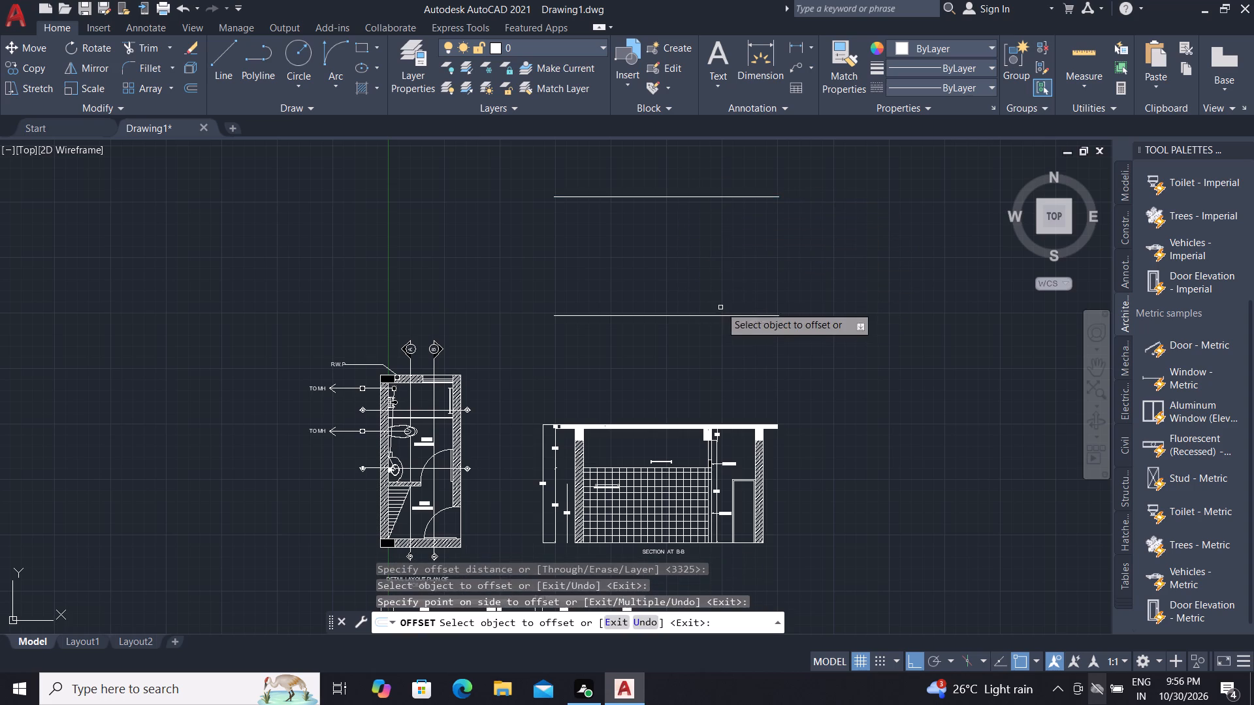
key("Escape")
Offset the top horizontal line downward by 125 for the slab thickness.
type("O")
key("space")
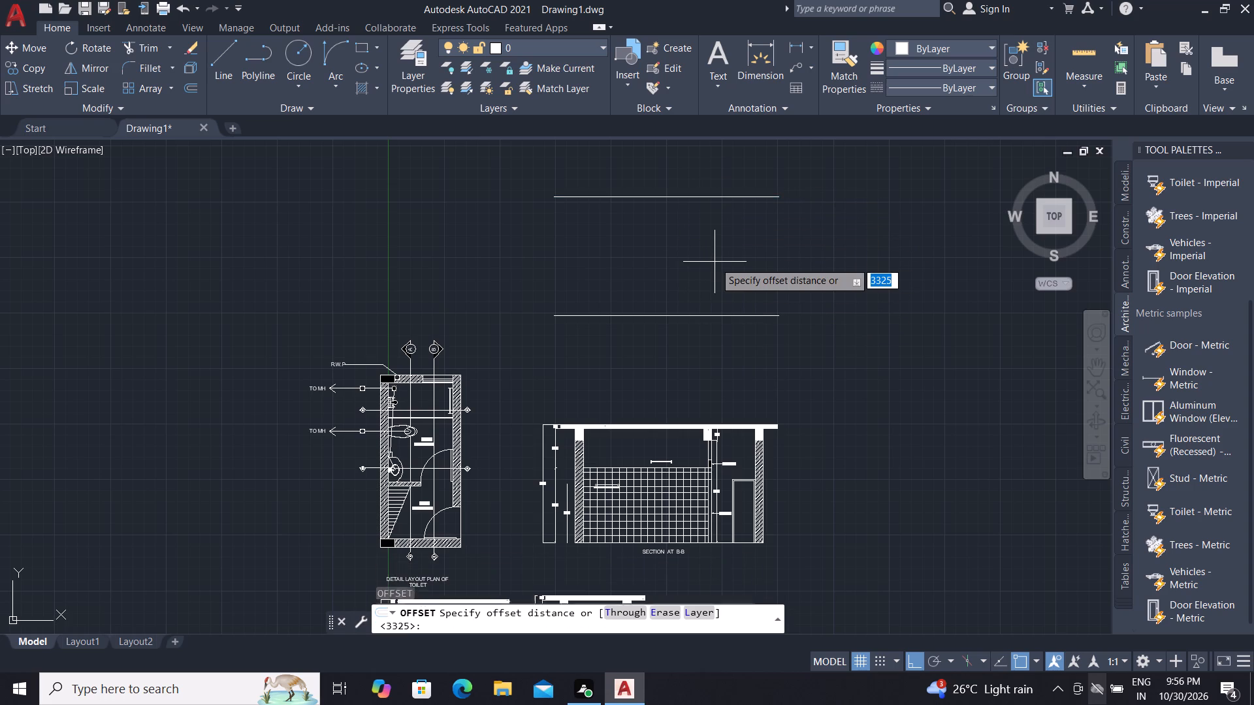
type("12")
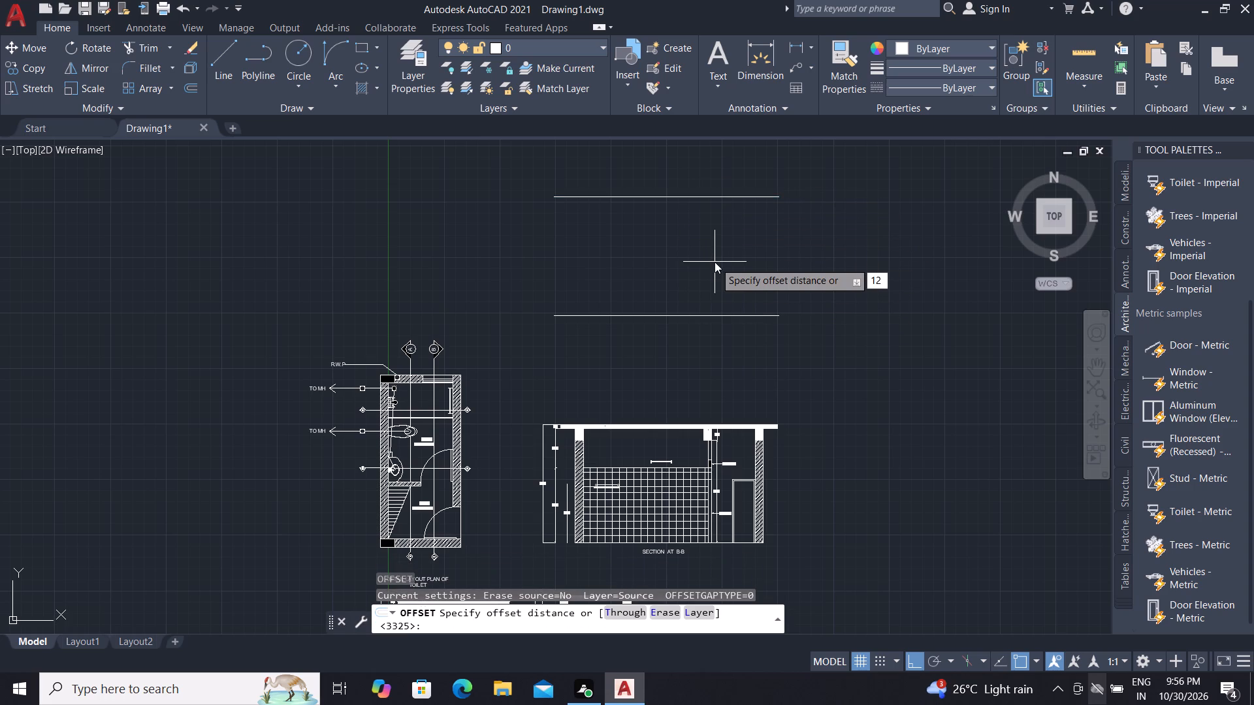
type("5")
key("space")
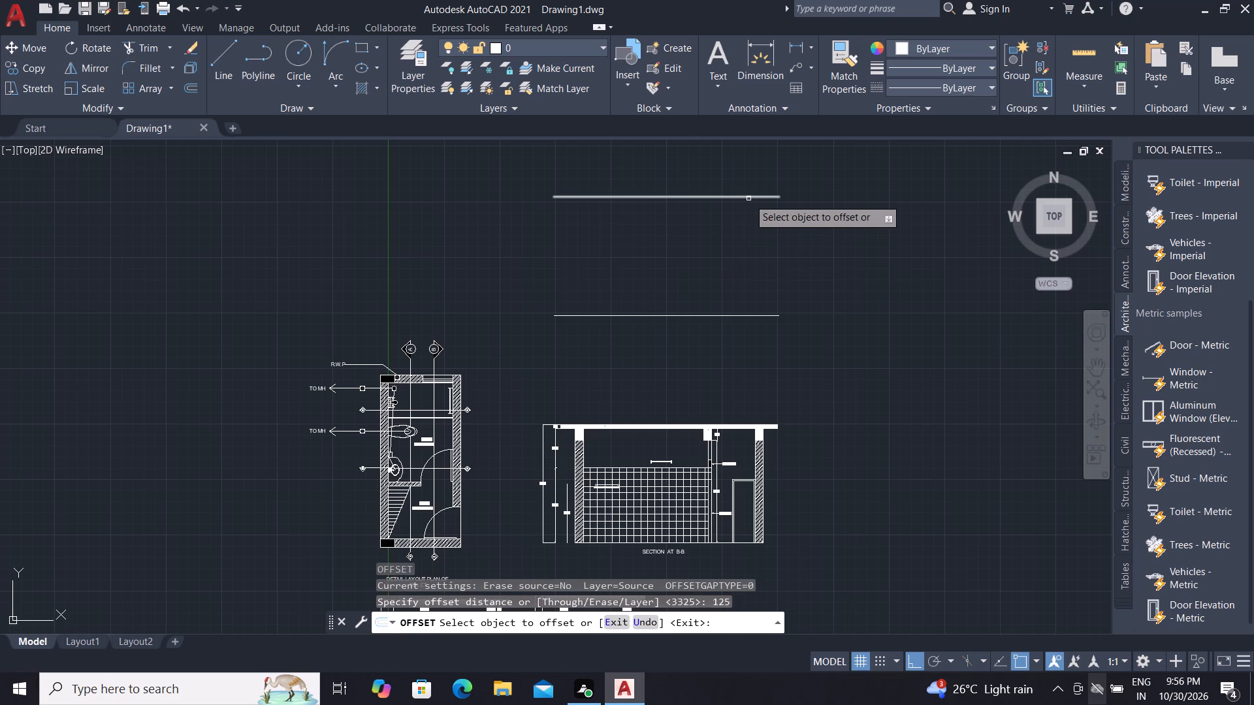
left_click(748, 198)
left_click(747, 245)
key("Escape")
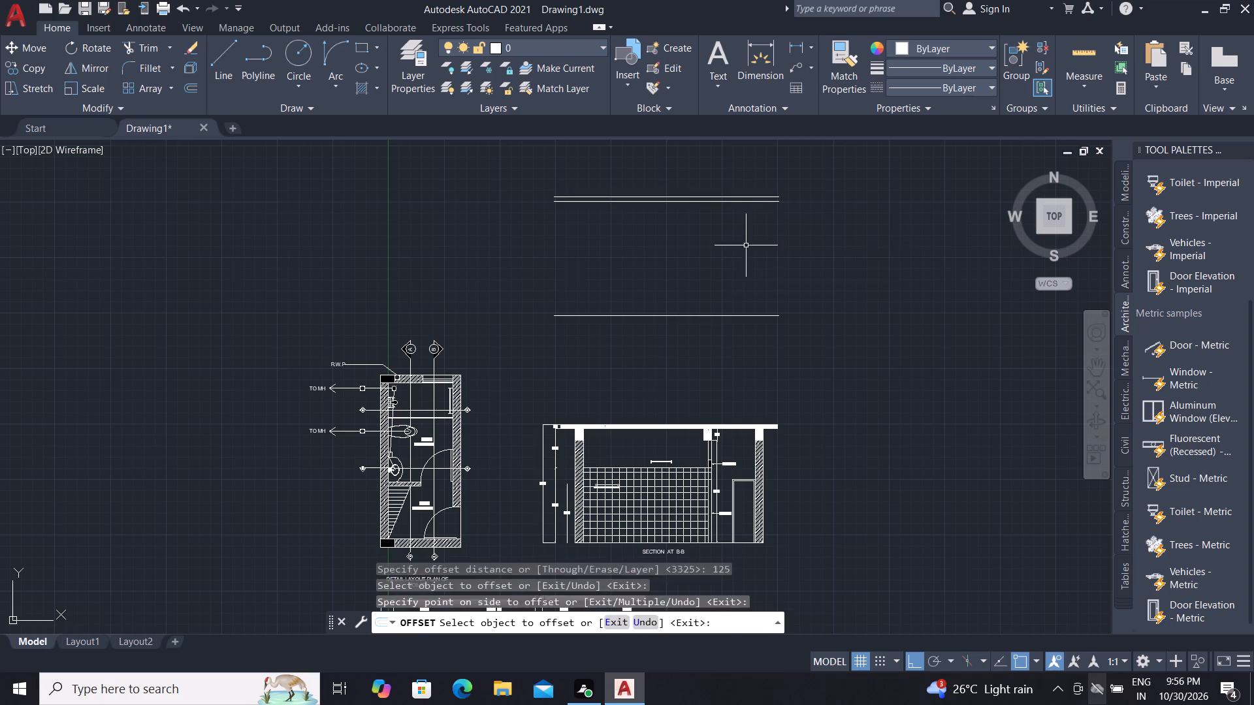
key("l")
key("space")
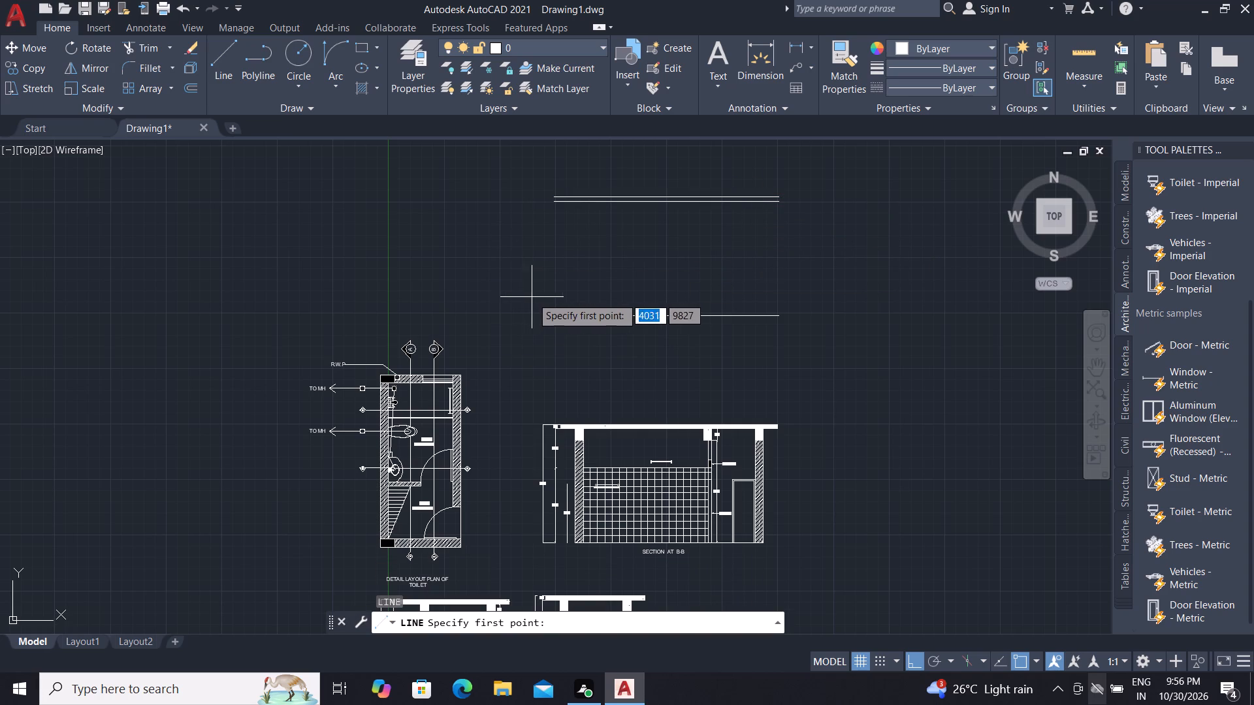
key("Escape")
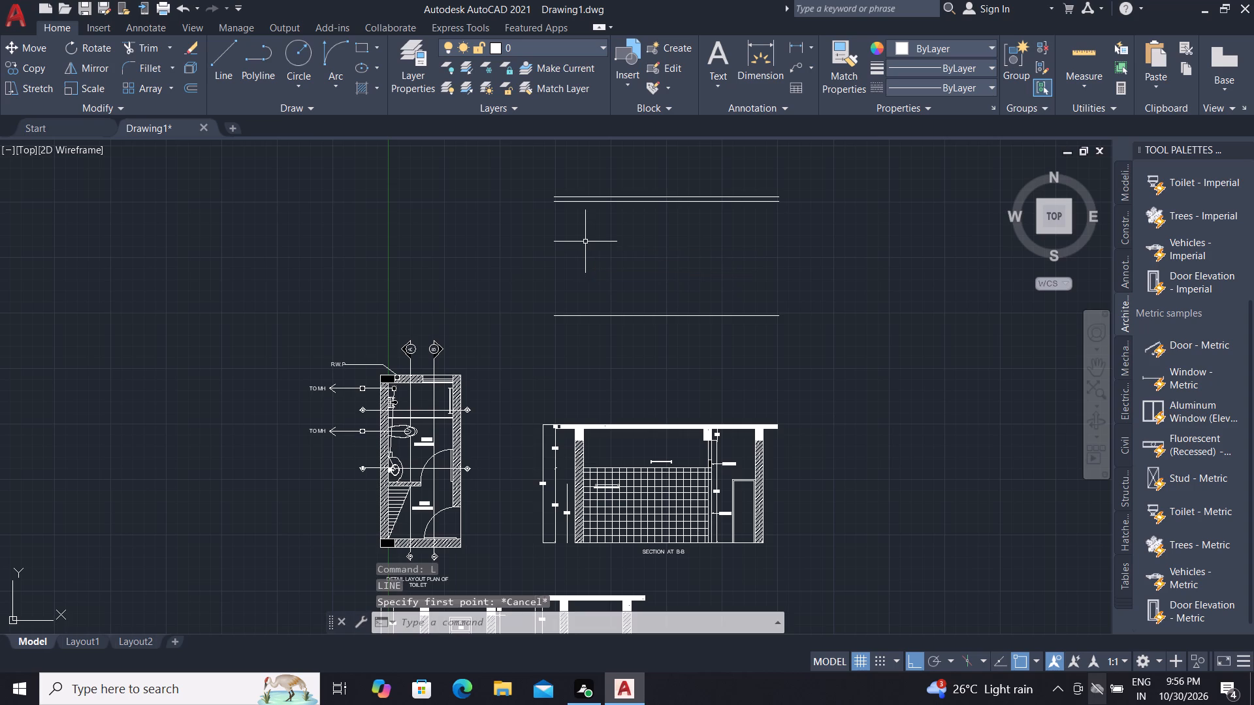
Offset the lower slab line downward by 1100.
type("O")
key("space")
type("11")
type("00")
key("space")
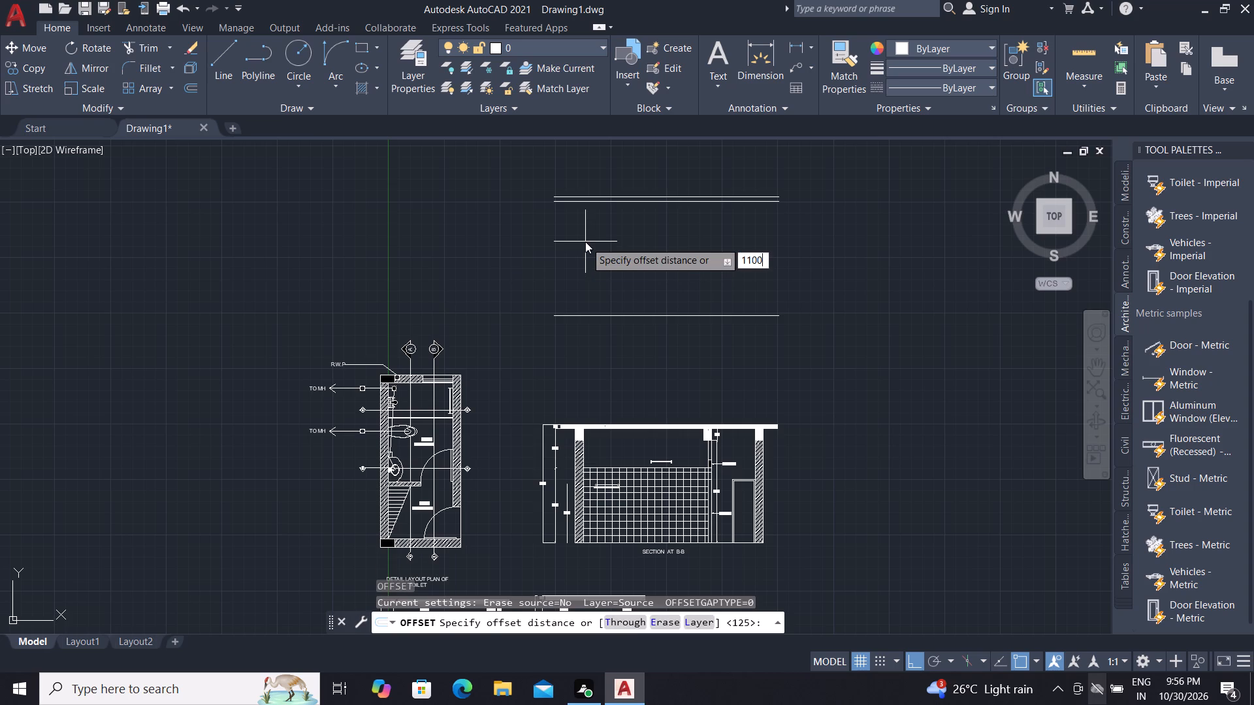
left_click(620, 201)
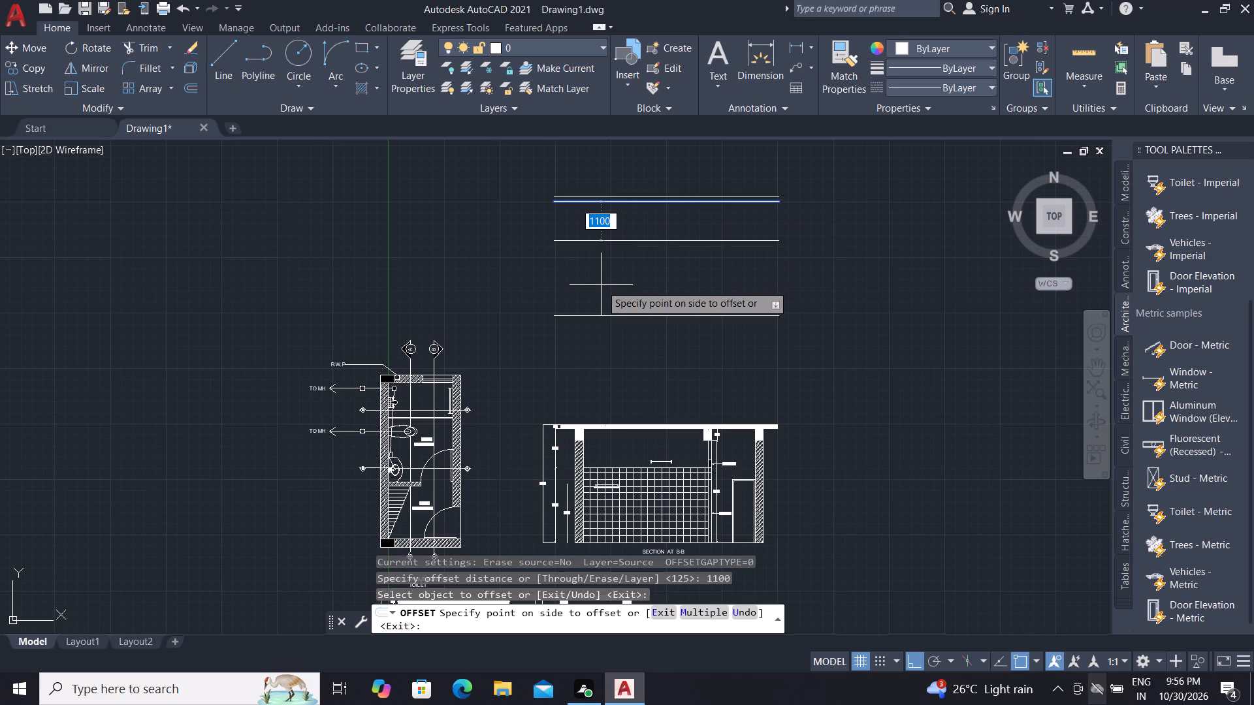
left_click(601, 285)
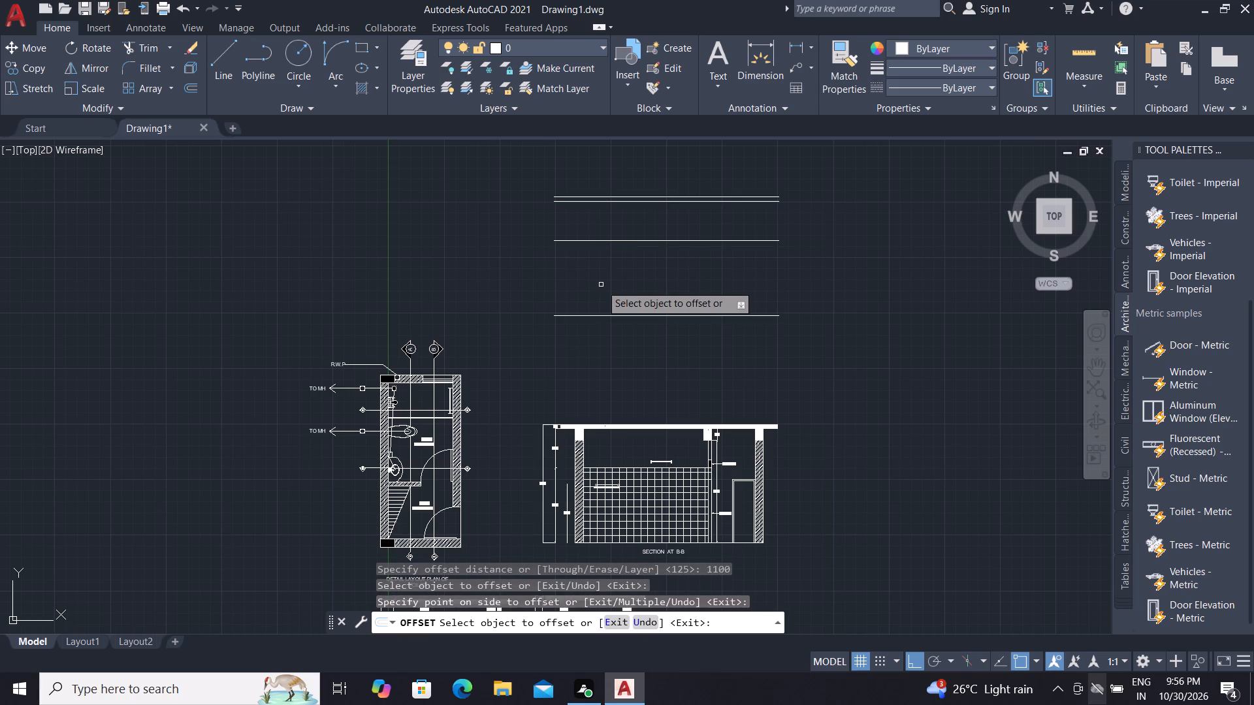
key("Escape")
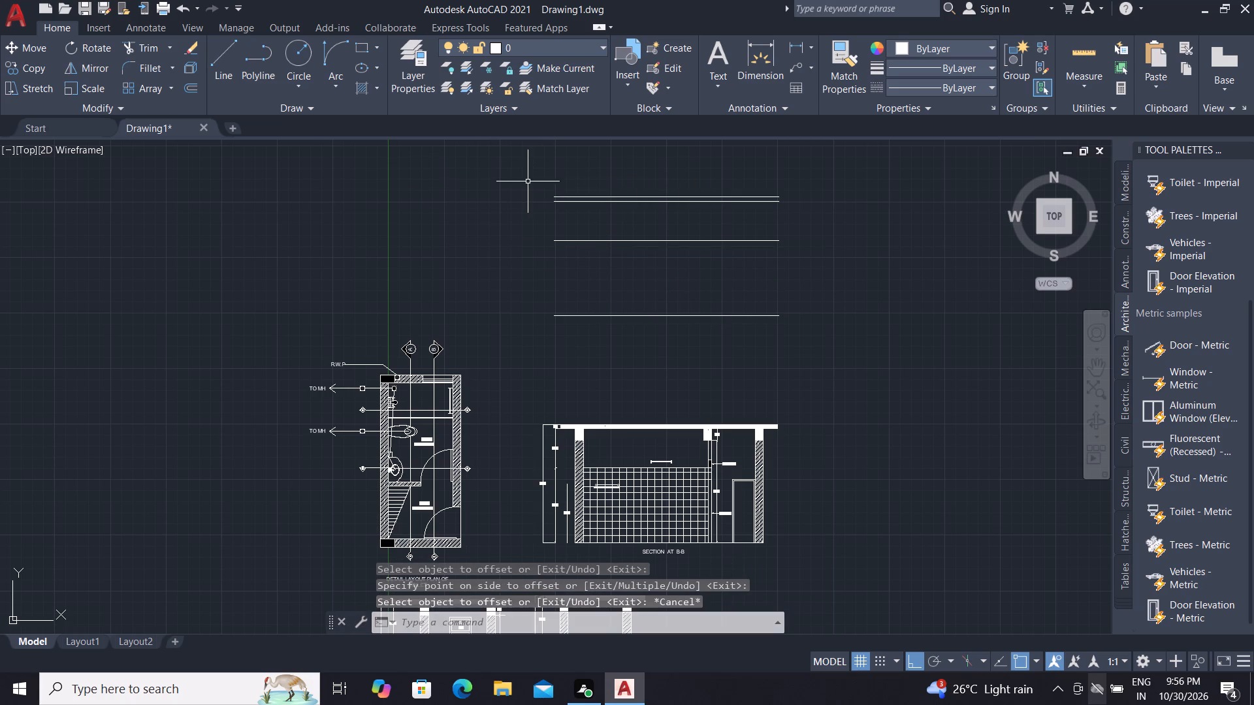
Draw a vertical line joining the left ends of the top and bottom horizontal lines.
key("l")
key("space")
scroll(554, 198, "up", 2)
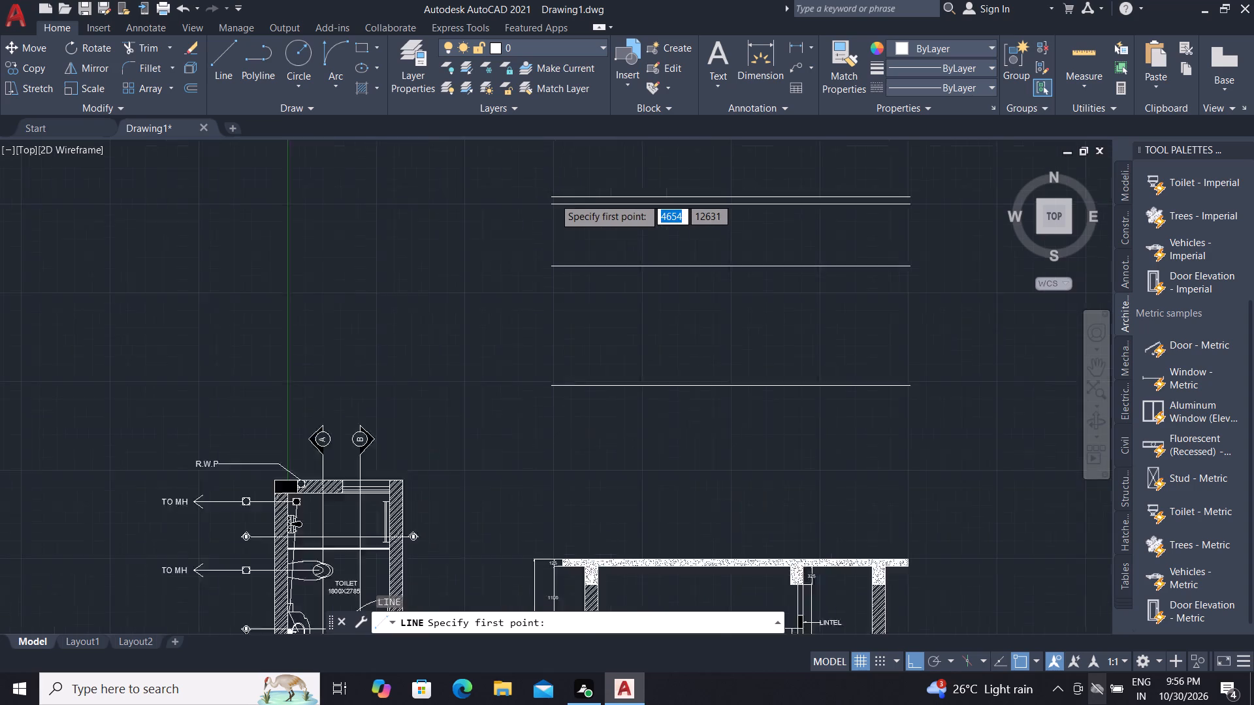
left_click(551, 194)
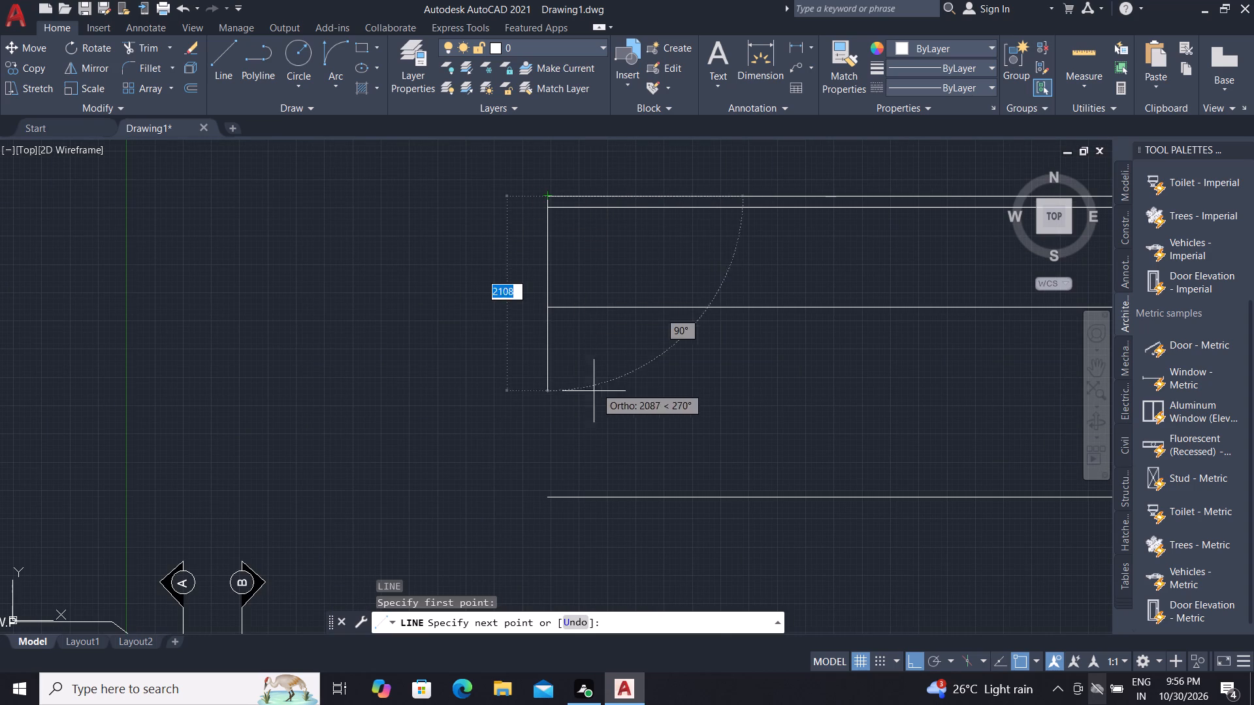
left_click(551, 497)
key("Escape")
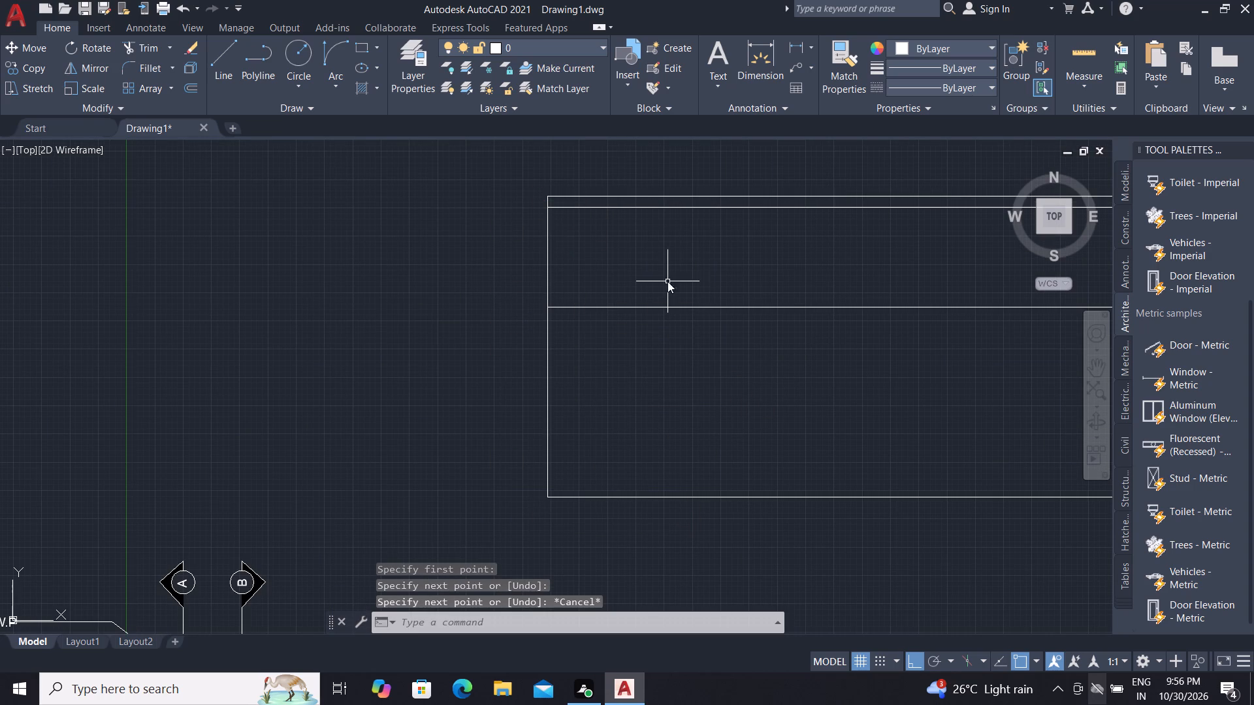
Offset the left vertical line inward by 400.
key("o")
key("space")
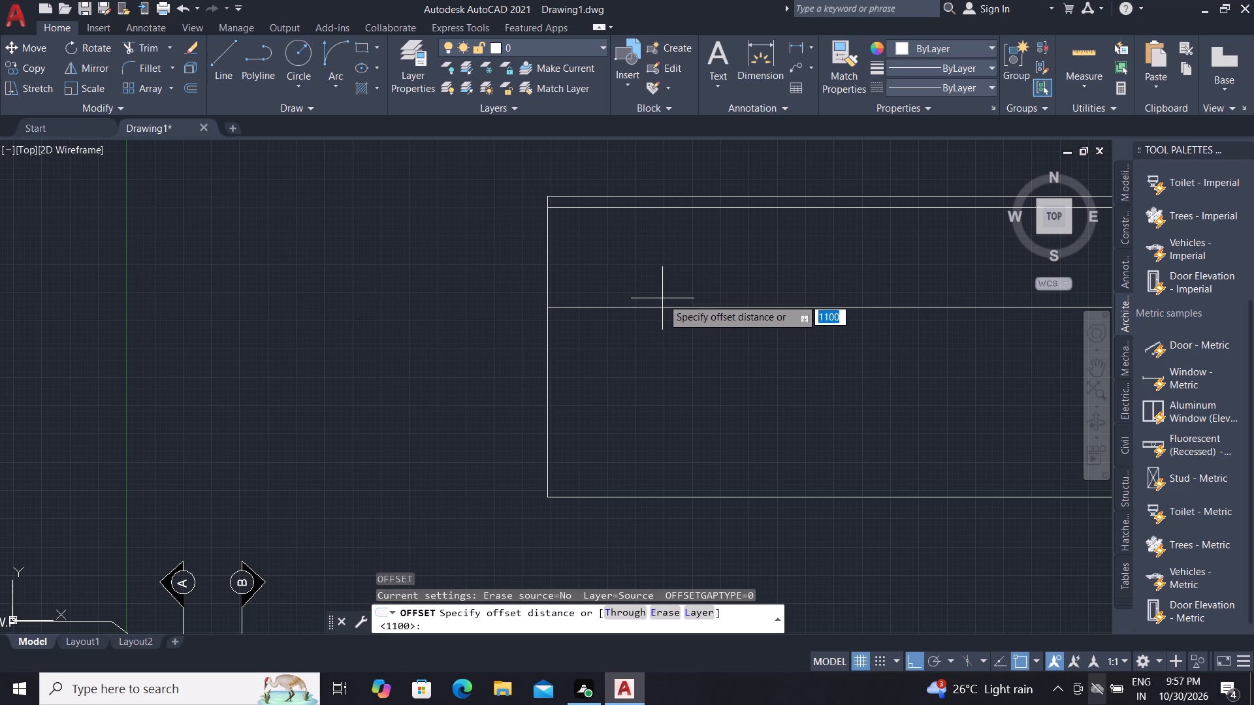
key("4")
key("0")
type("0")
key("space")
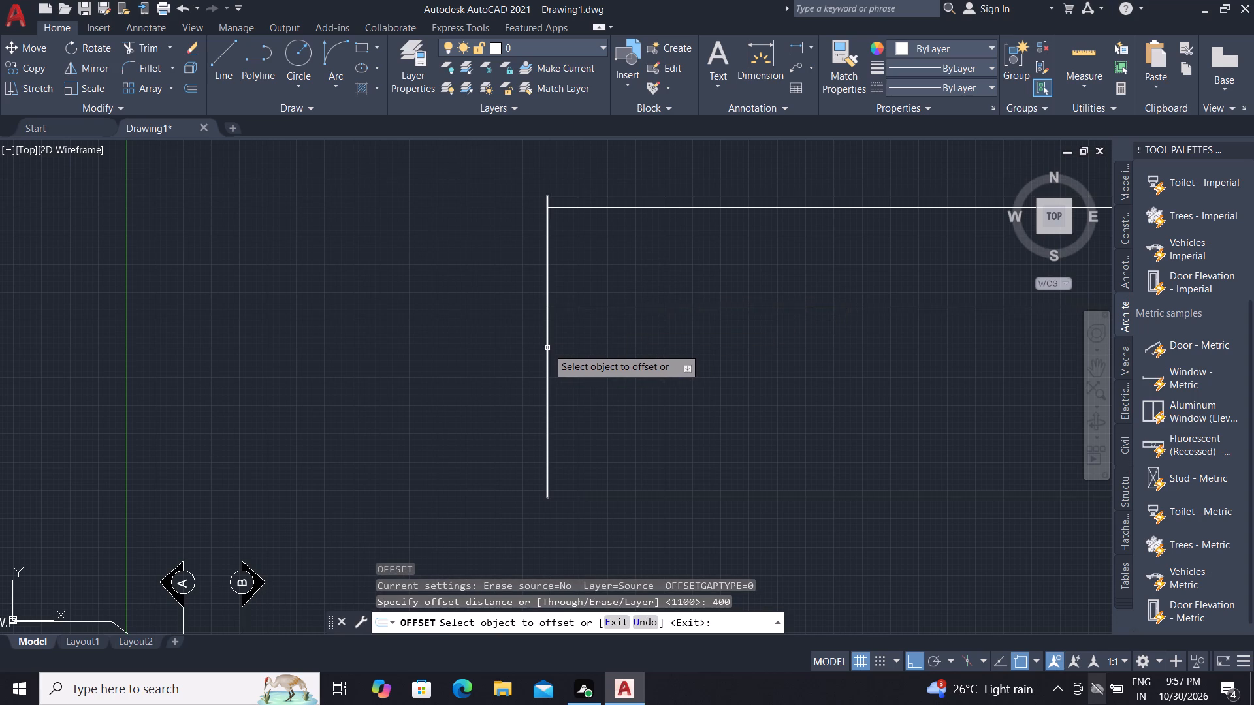
left_click(547, 348)
left_click(739, 345)
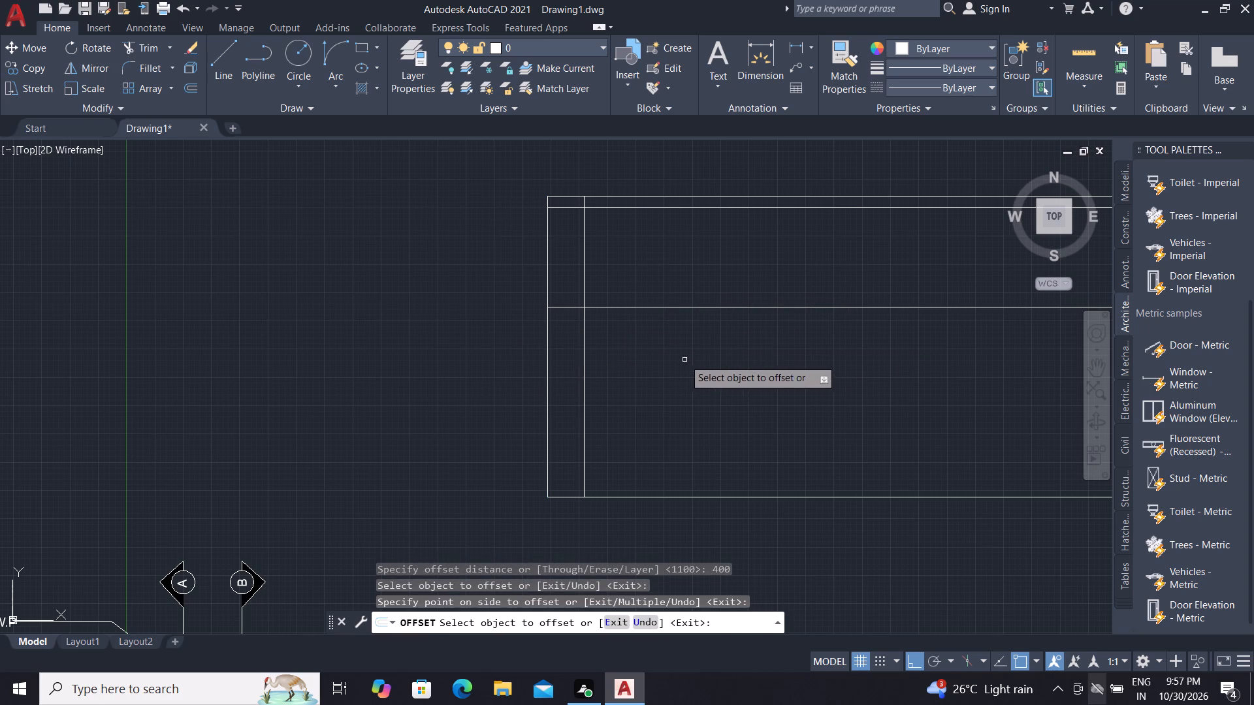
key("Escape")
Draw a vertical line joining the right ends of the bottom and top horizontal lines.
scroll(306, 369, "down", 1)
type("L")
key("space")
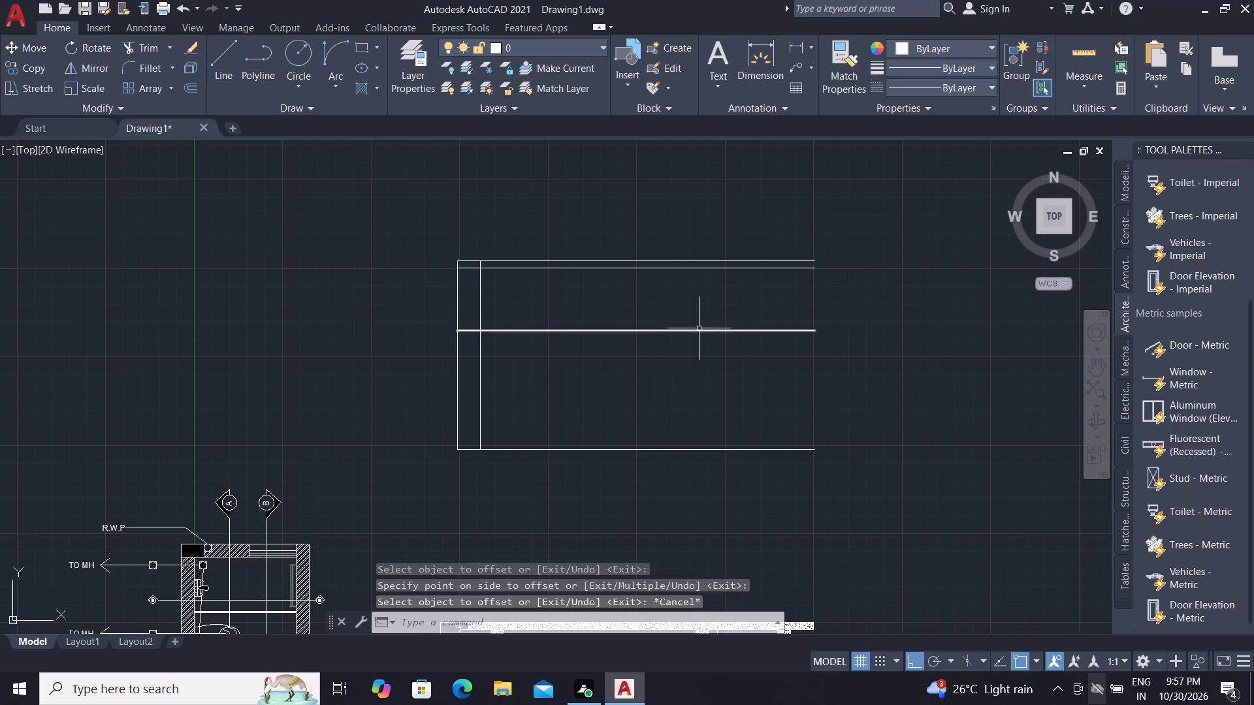
left_click_drag(816, 449, 816, 443)
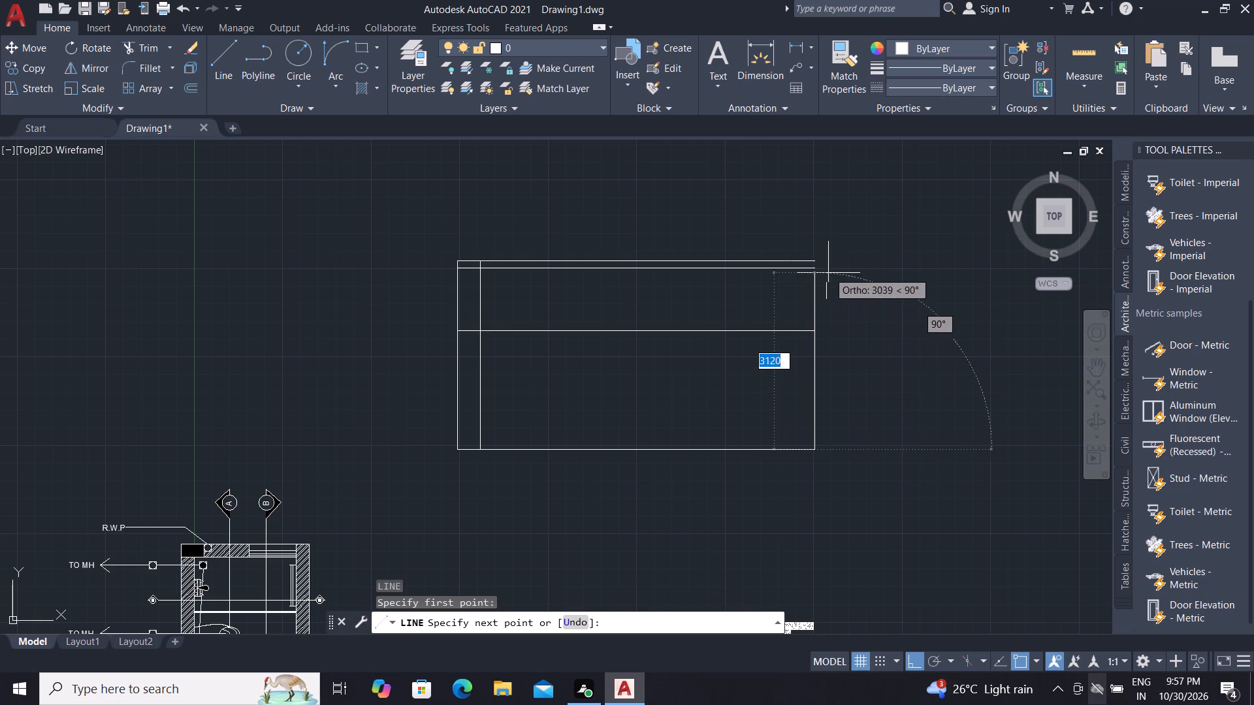
scroll(812, 261, "up", 2)
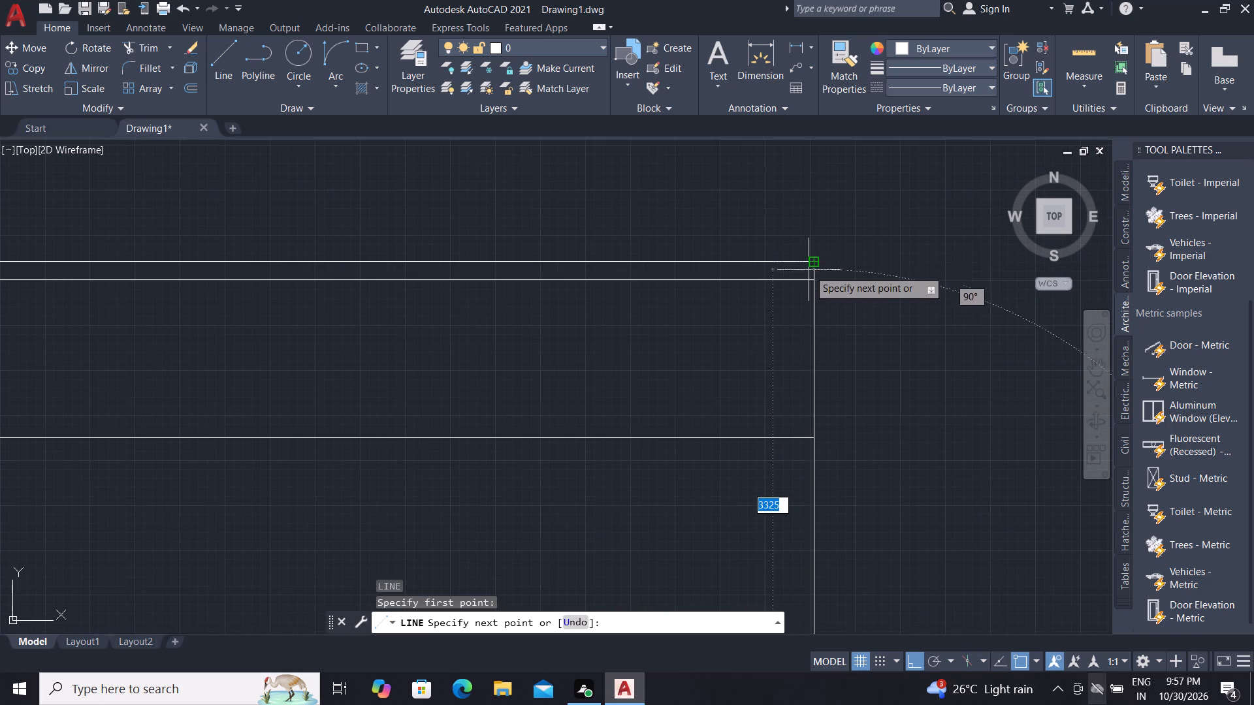
left_click(811, 261)
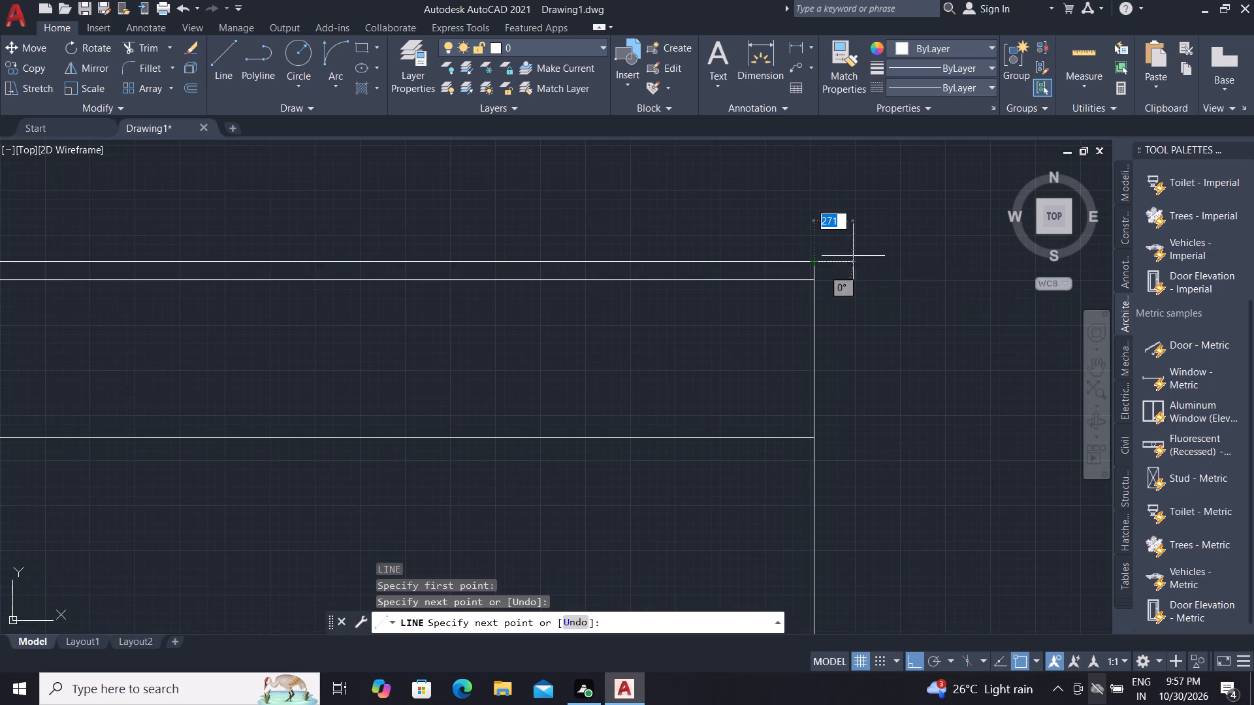
key("Escape")
Offset the right vertical line inward by 400.
key("o")
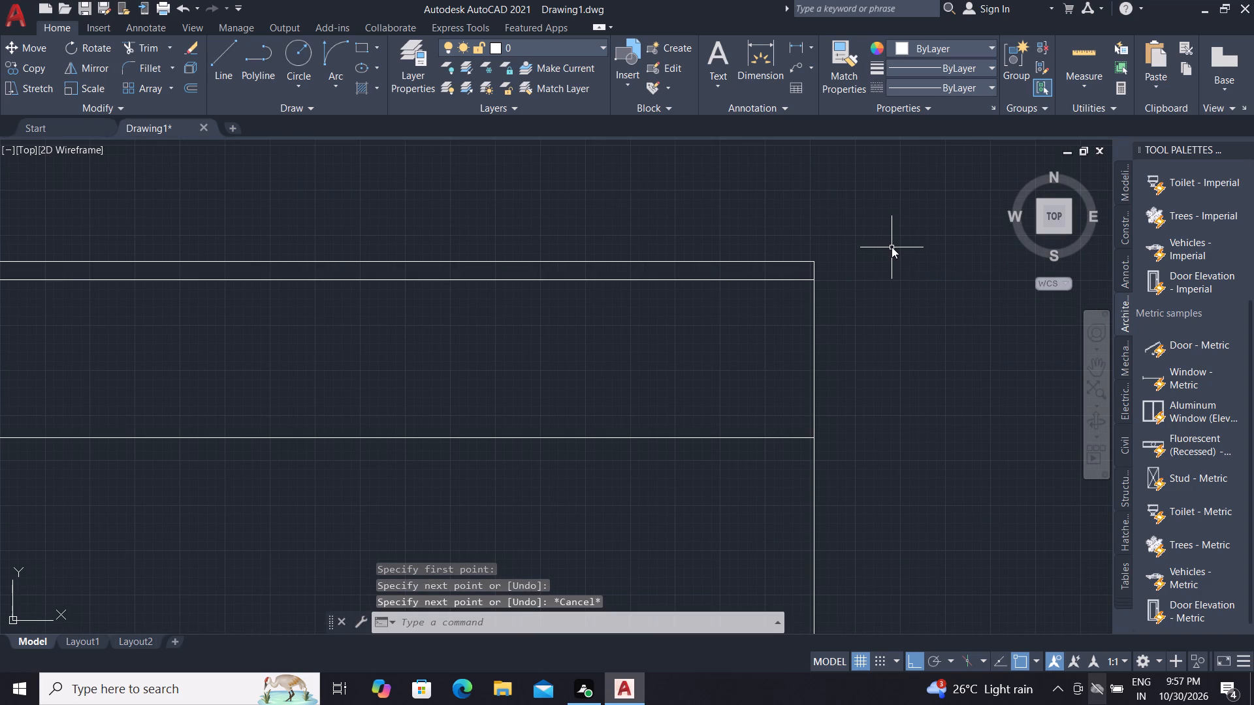
key("space")
key("space")
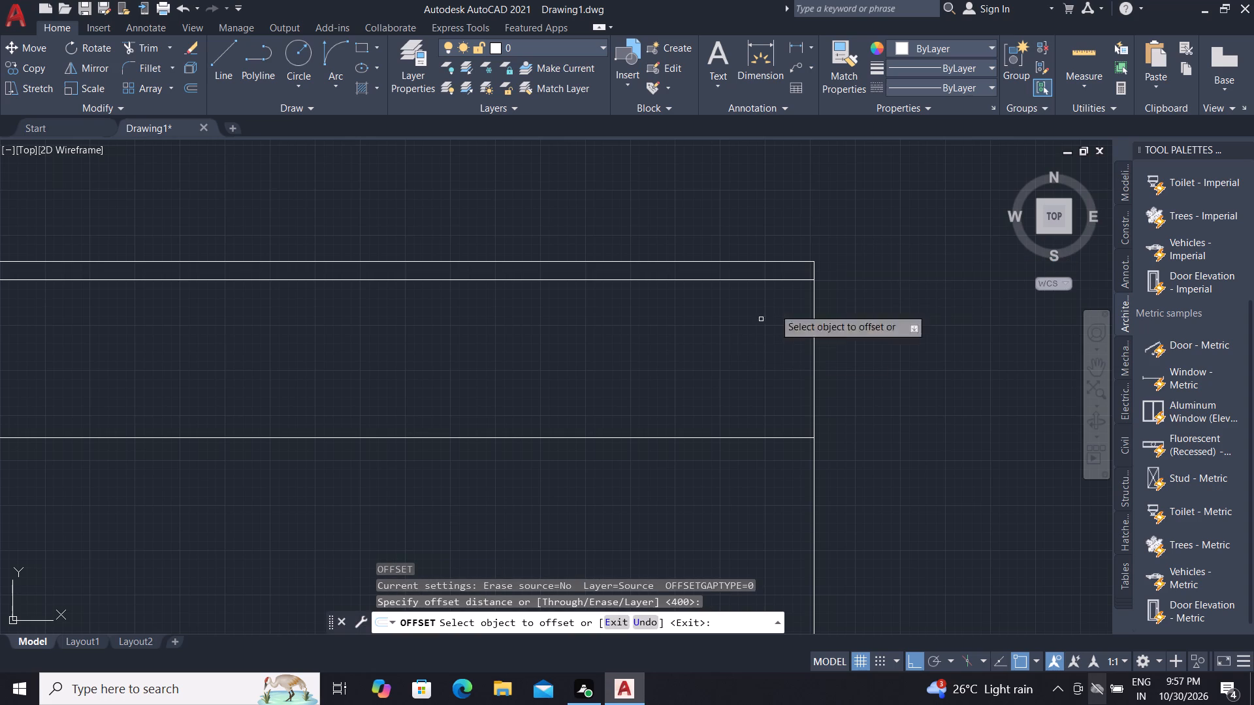
left_click(814, 339)
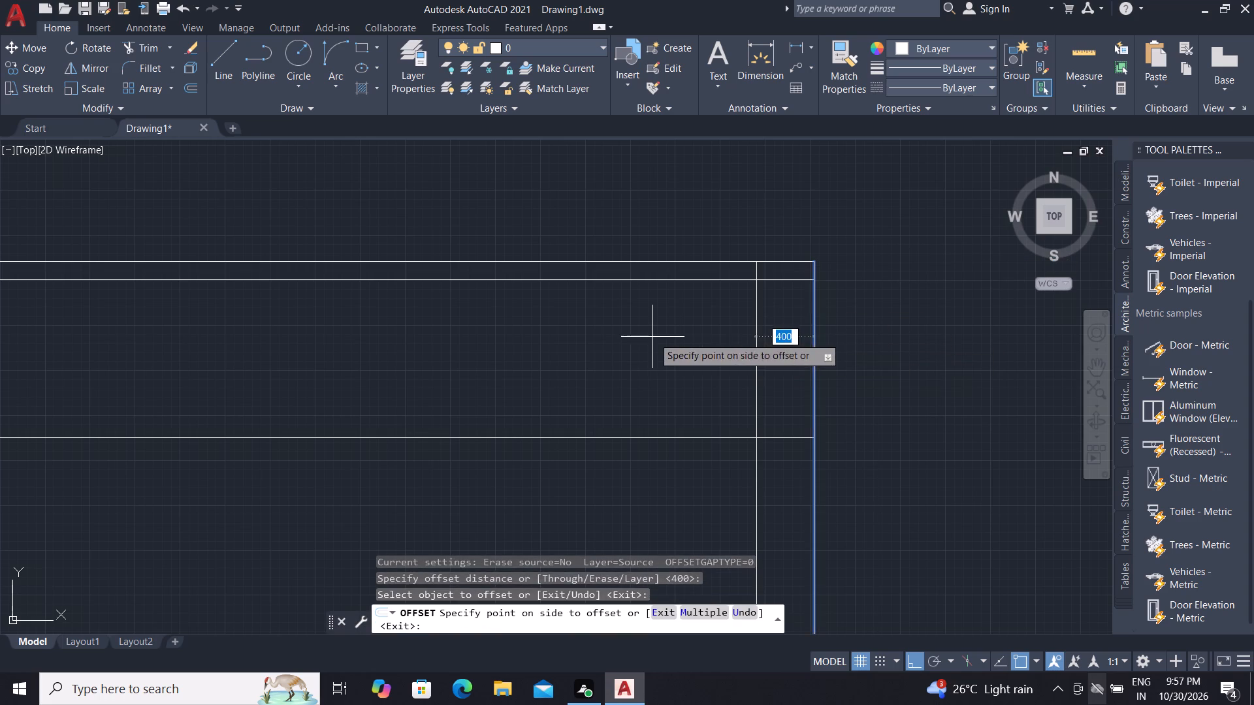
left_click(652, 337)
key("Escape")
Trim away the entire outer right vertical line and the middle horizontal line's overhang beyond the inner right vertical.
key("t")
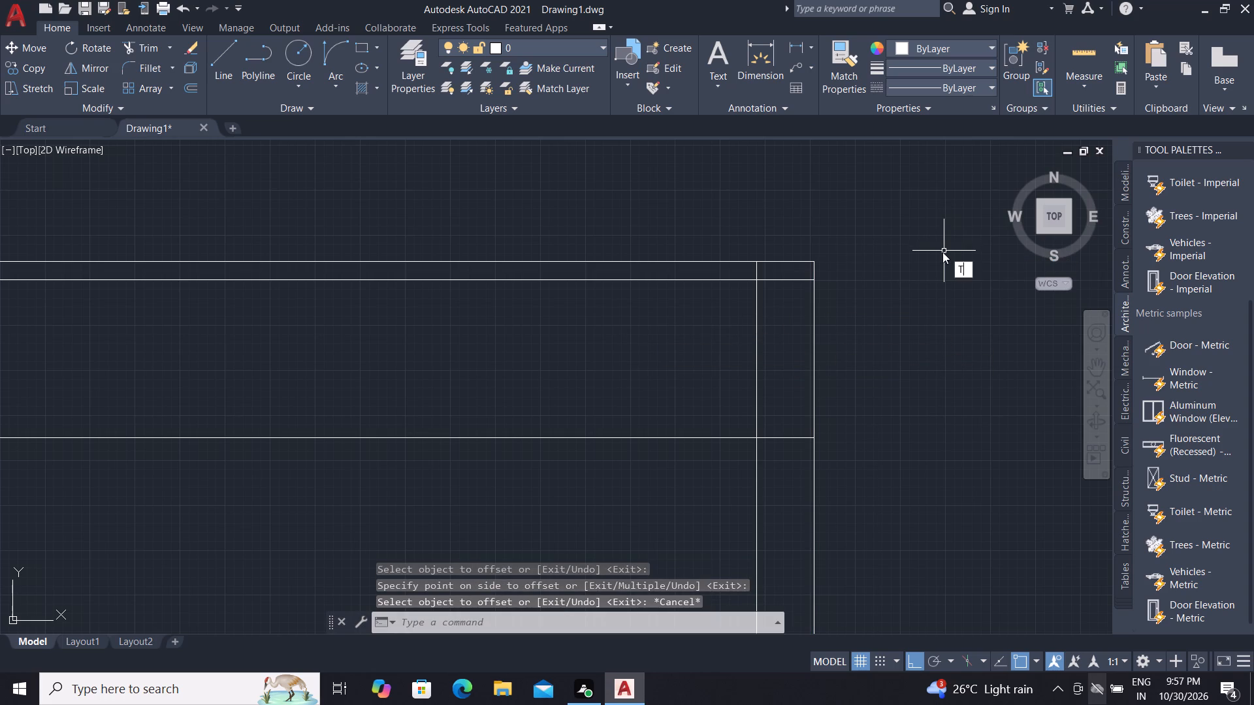
key("r")
key("space")
scroll(797, 387, "down", 1)
left_click(807, 378)
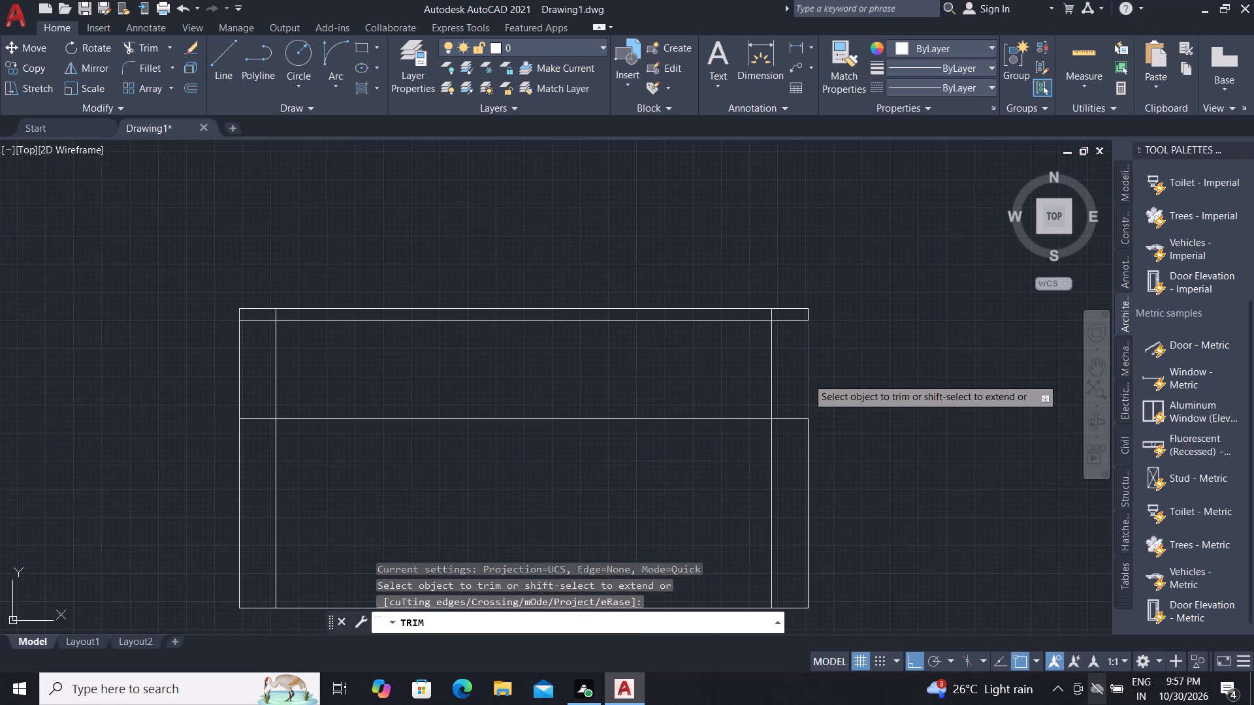
left_click(802, 417)
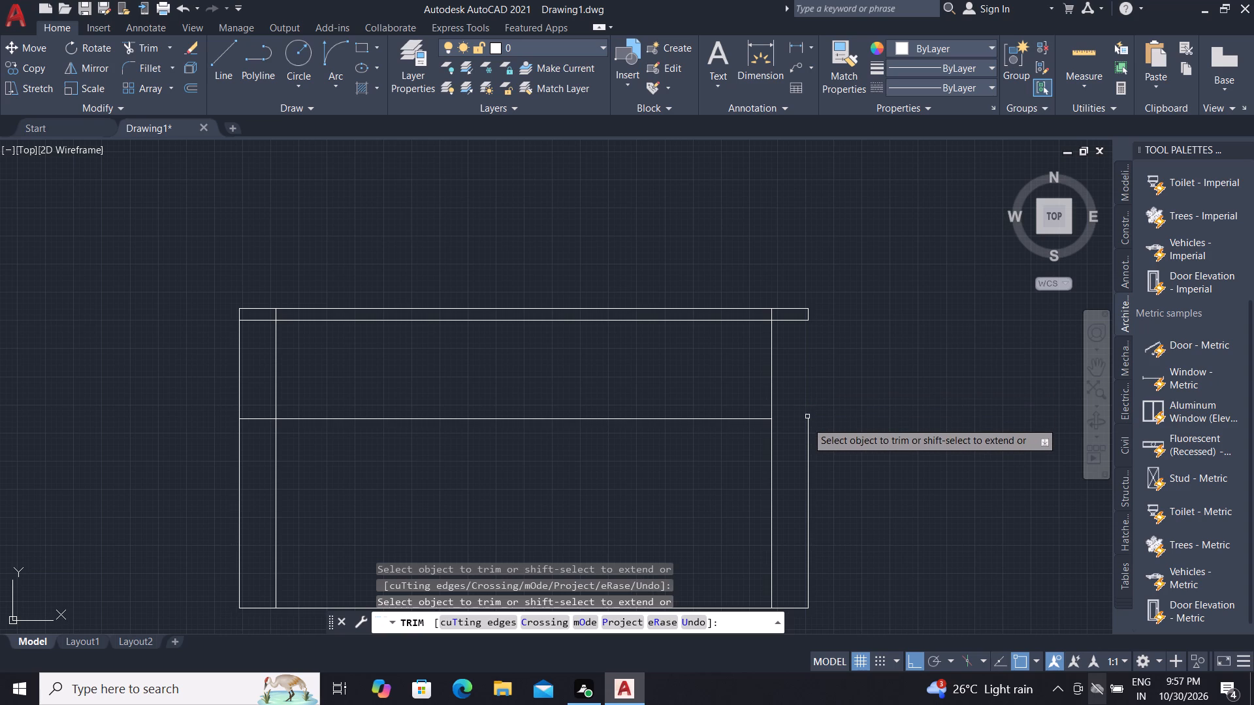
left_click(809, 433)
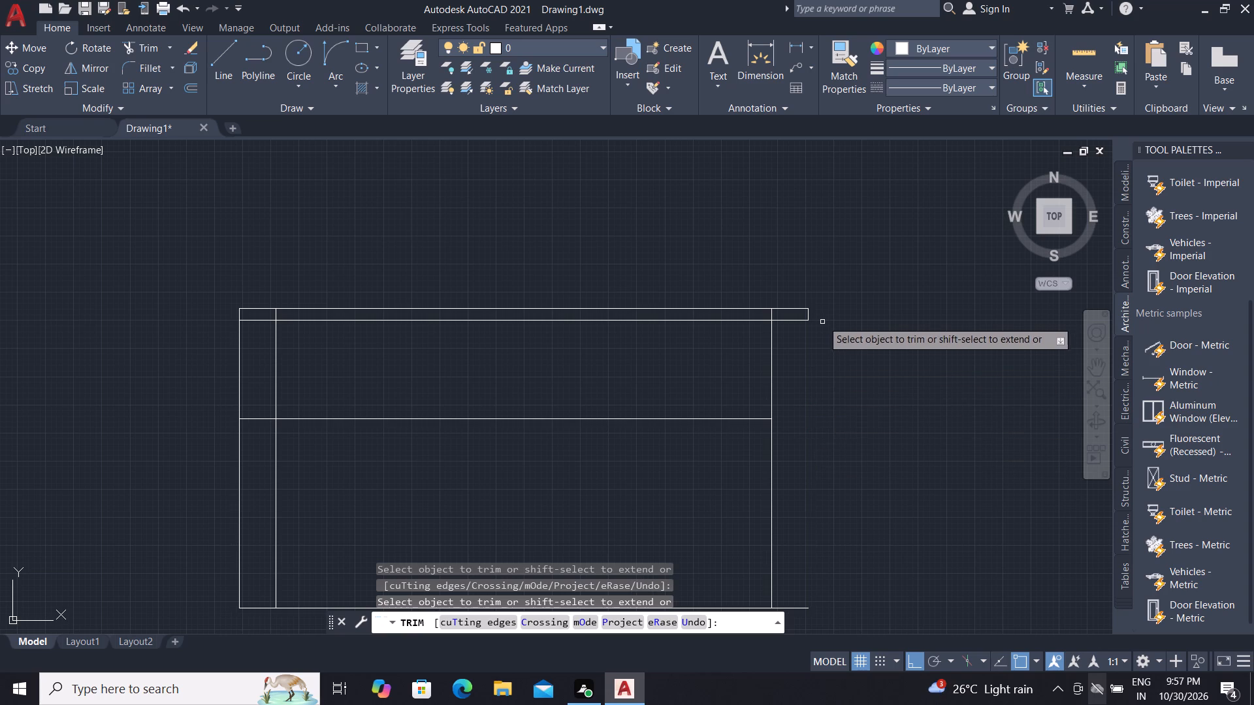
scroll(821, 317, "up", 2)
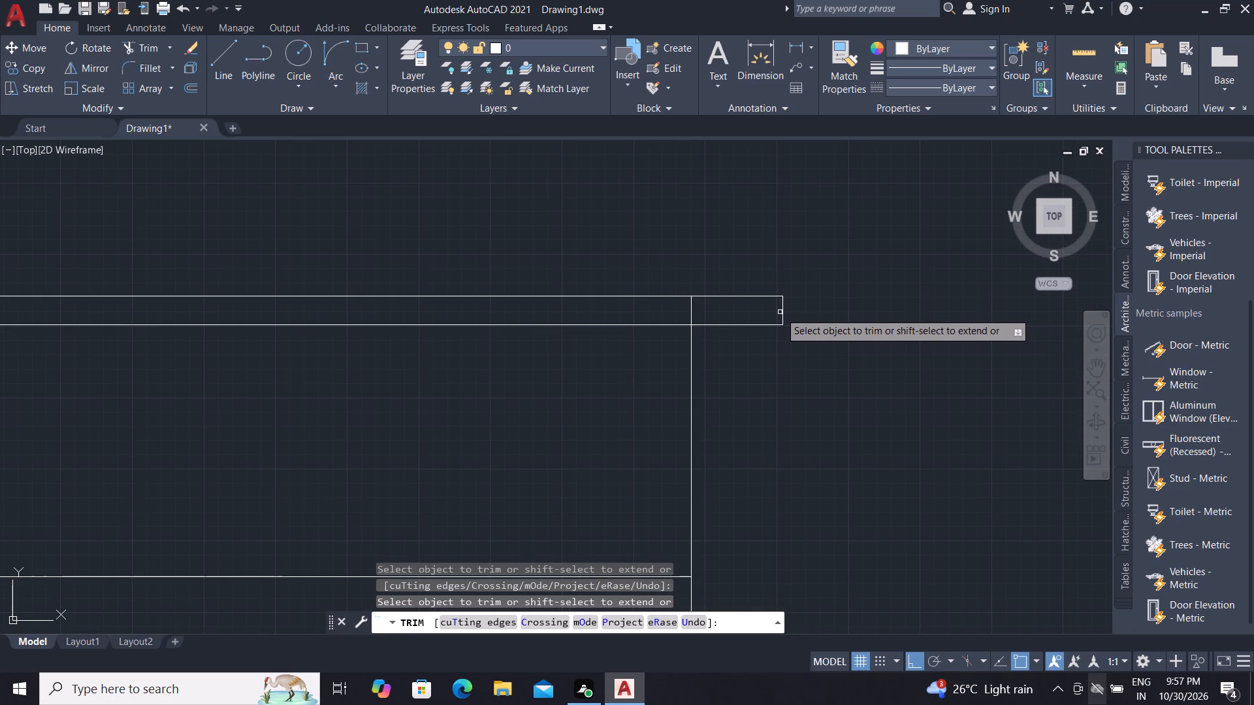
left_click(780, 312)
left_click(811, 306)
Trim the outer left vertical line below the slab and the middle horizontal line's overhang beyond the inner left vertical.
scroll(842, 298, "down", 1)
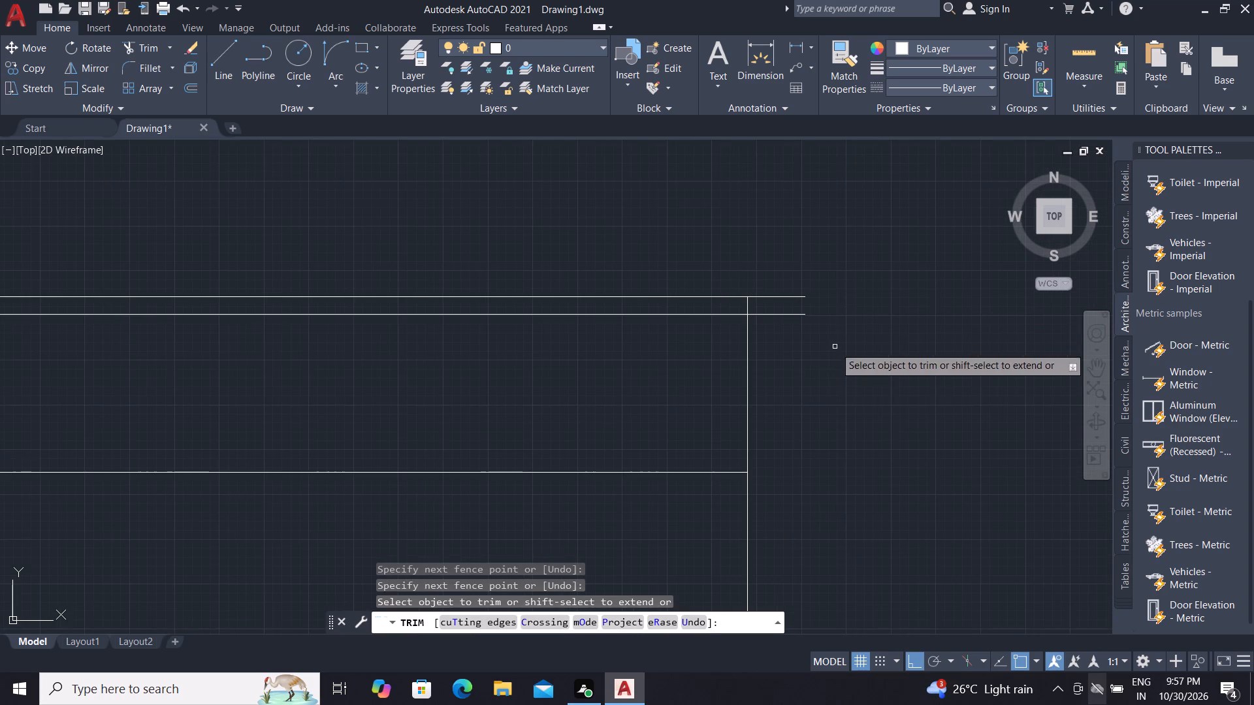
scroll(783, 374, "down", 3)
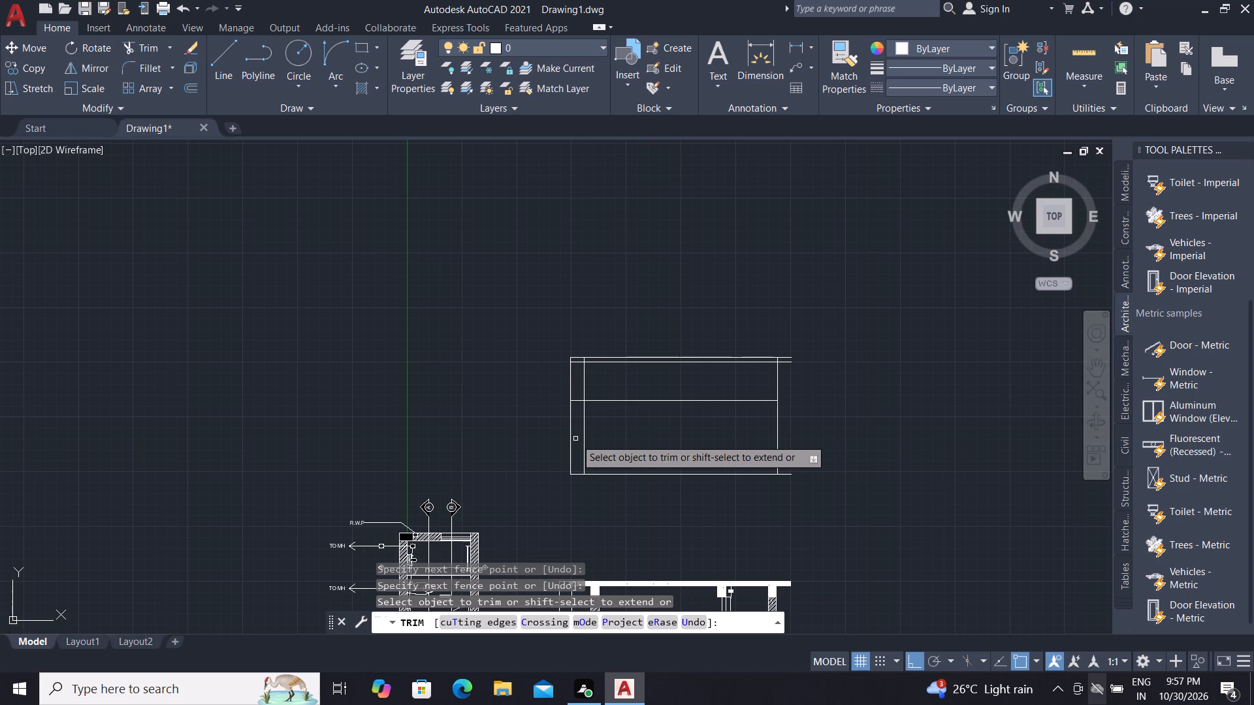
left_click(571, 433)
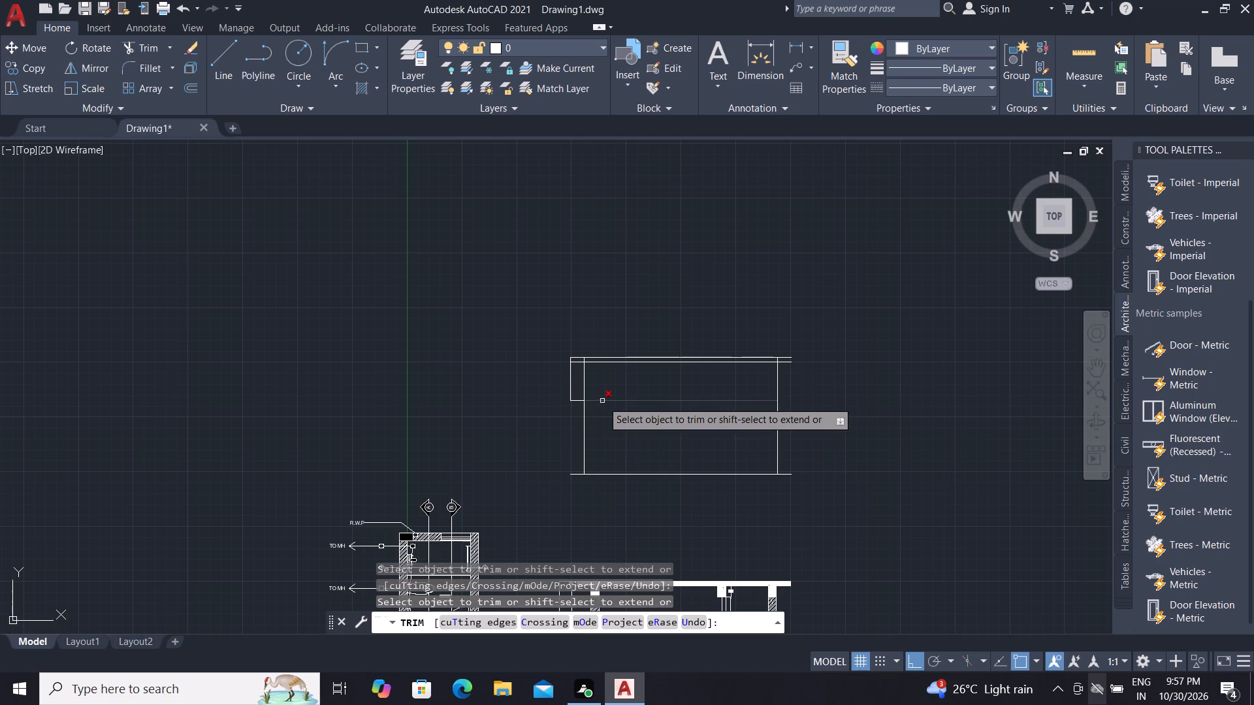
left_click(578, 396)
left_click(580, 413)
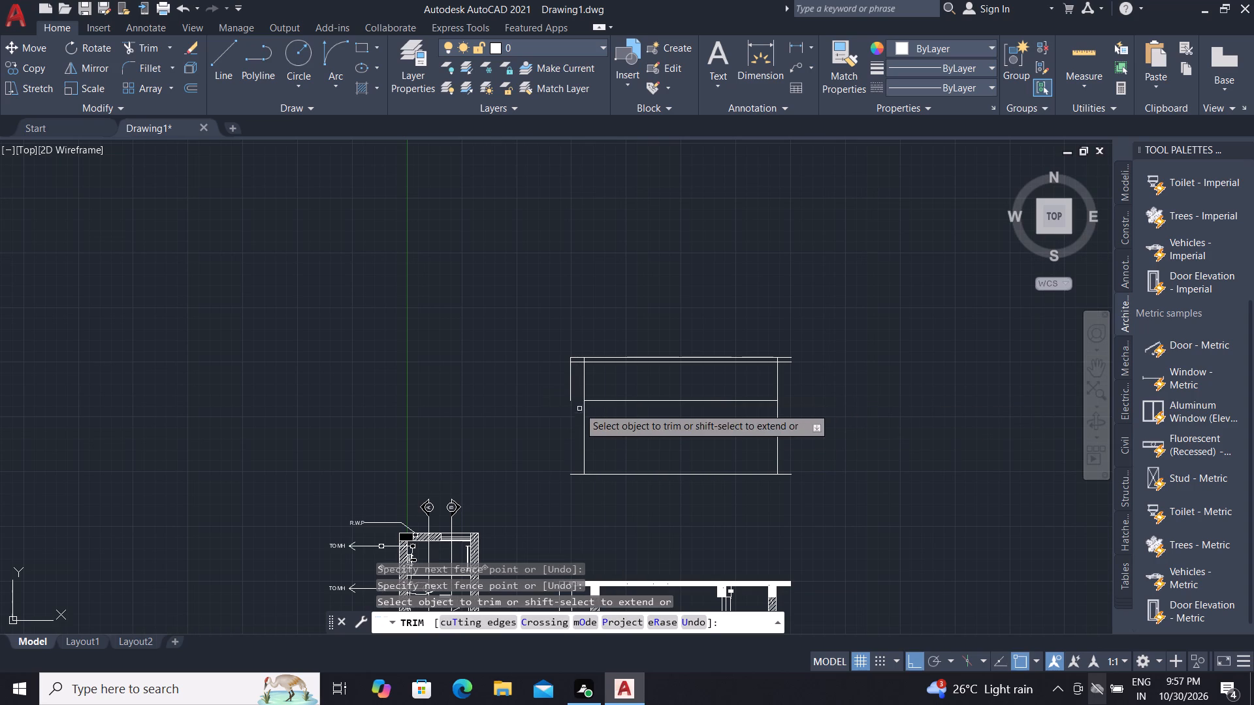
left_click(569, 381)
Trim the portions of the left and right inner vertical lines that cross the slab thickness.
scroll(580, 349, "up", 2)
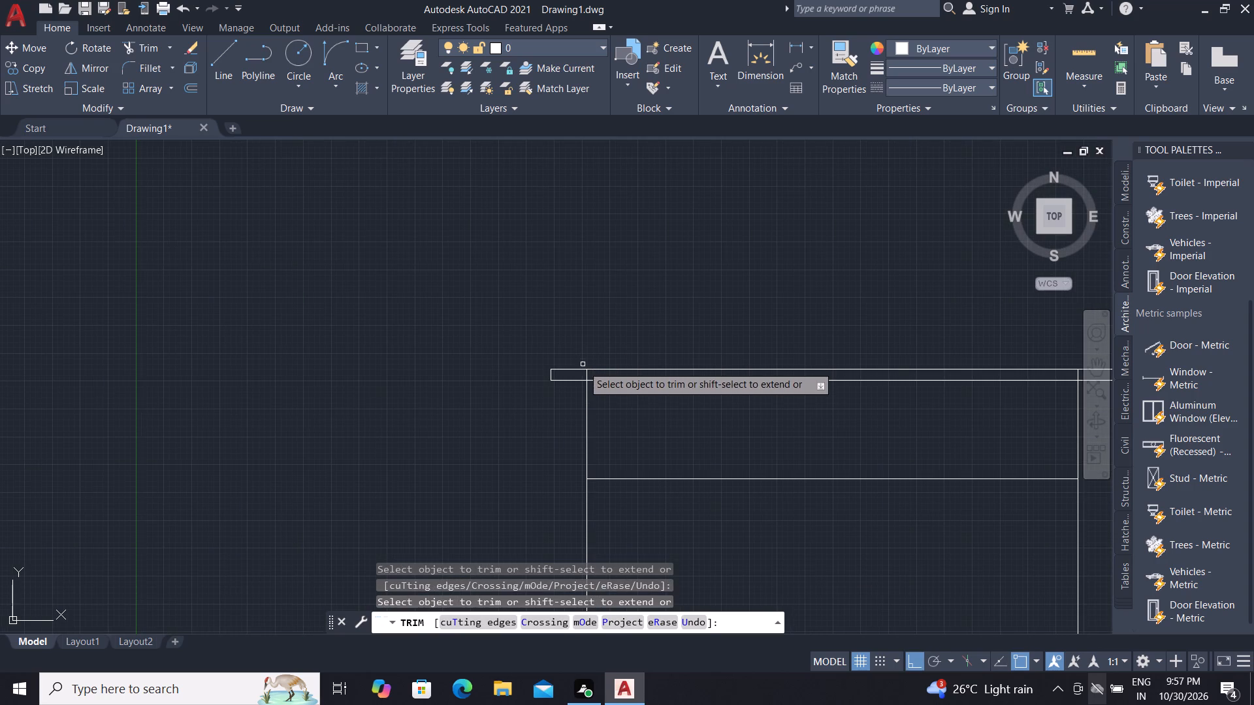
scroll(582, 376, "up", 3)
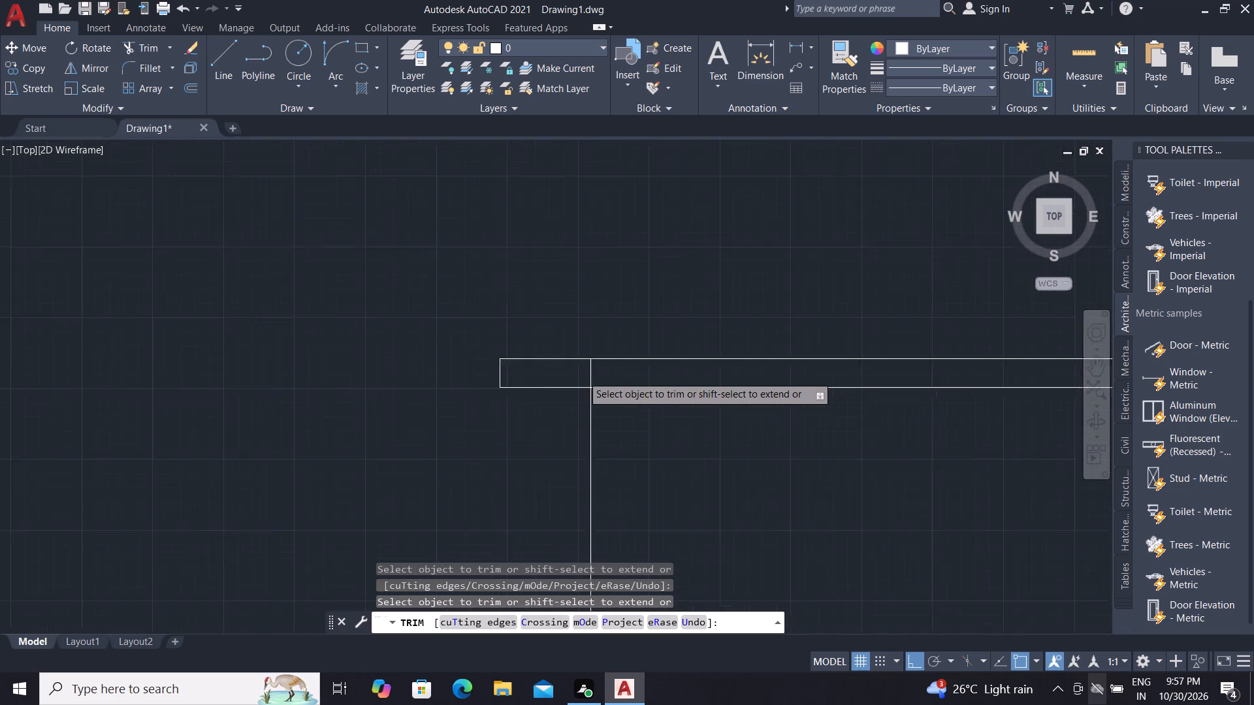
left_click(596, 371)
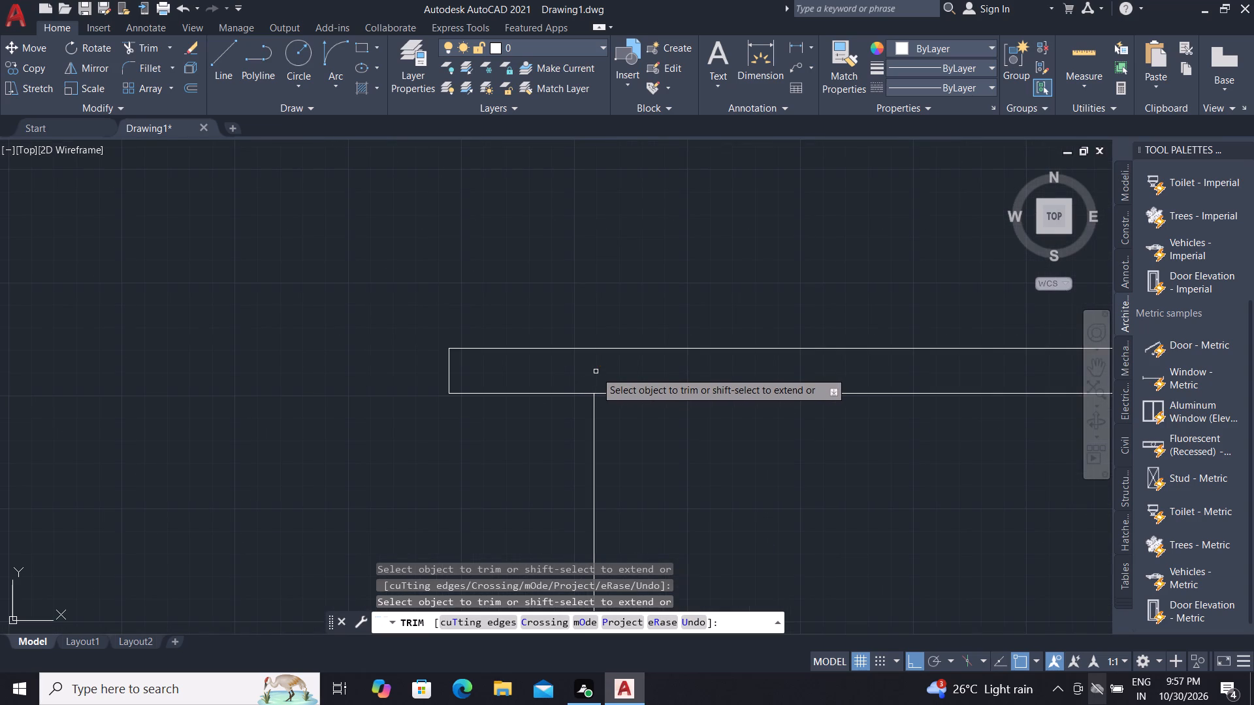
scroll(565, 278, "down", 6)
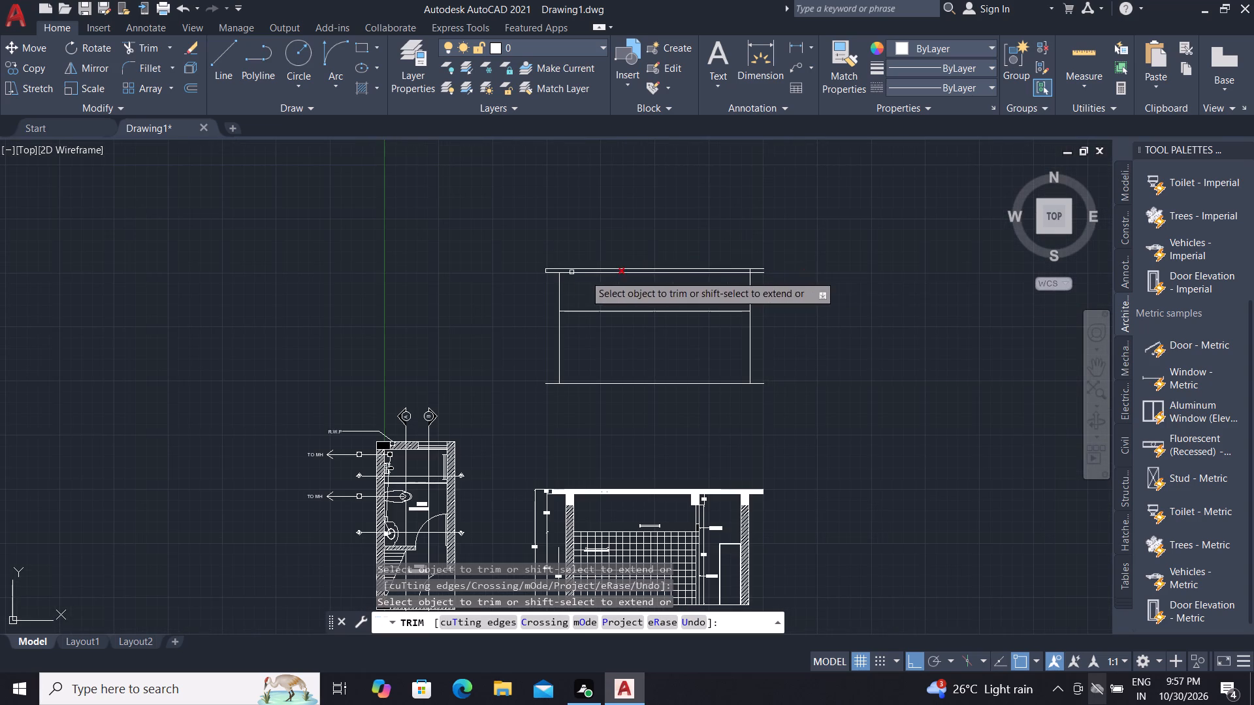
scroll(743, 265, "up", 5)
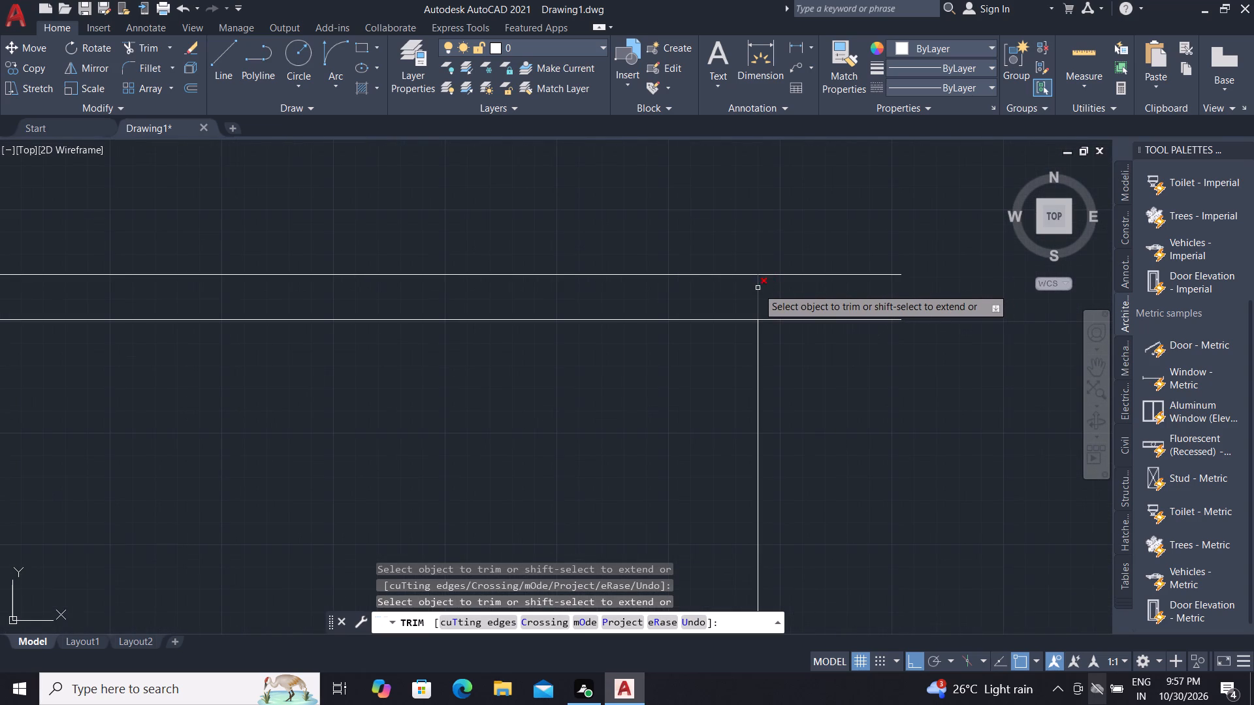
left_click(758, 288)
key("Escape")
Offset the right and left vertical wall lines inward by 230 for the wall thickness.
scroll(790, 375, "down", 5)
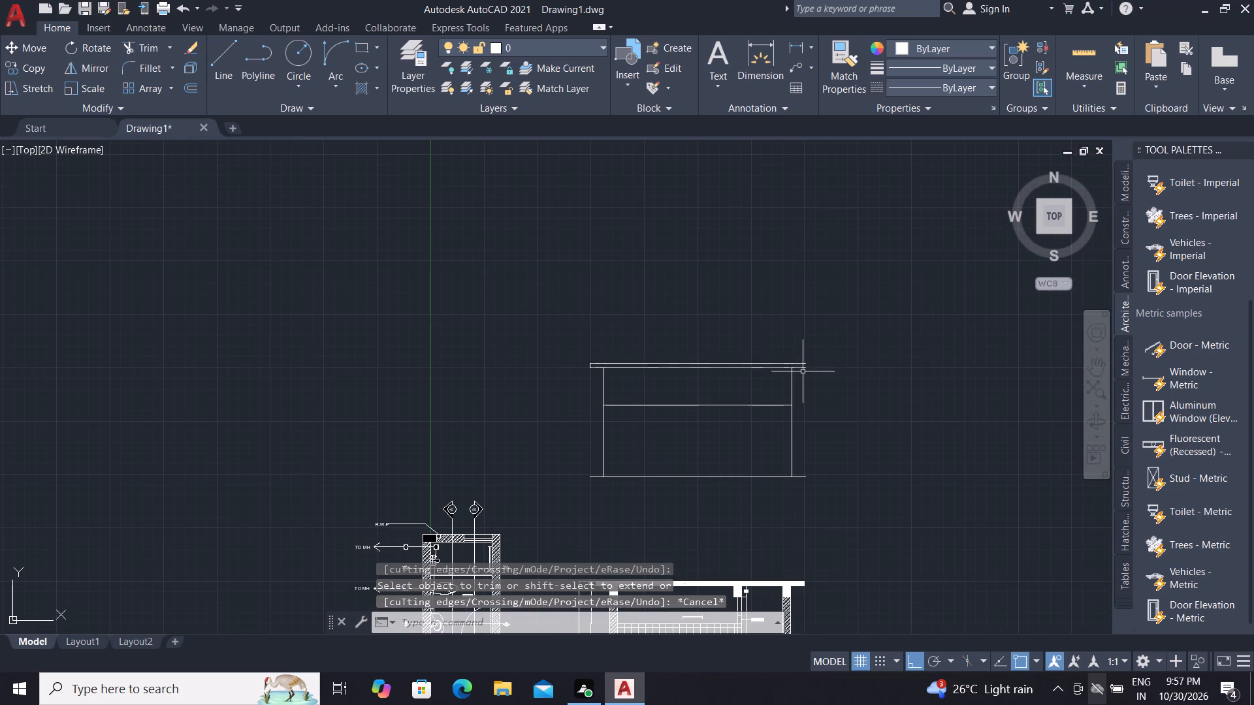
key("o")
key("space")
key("2")
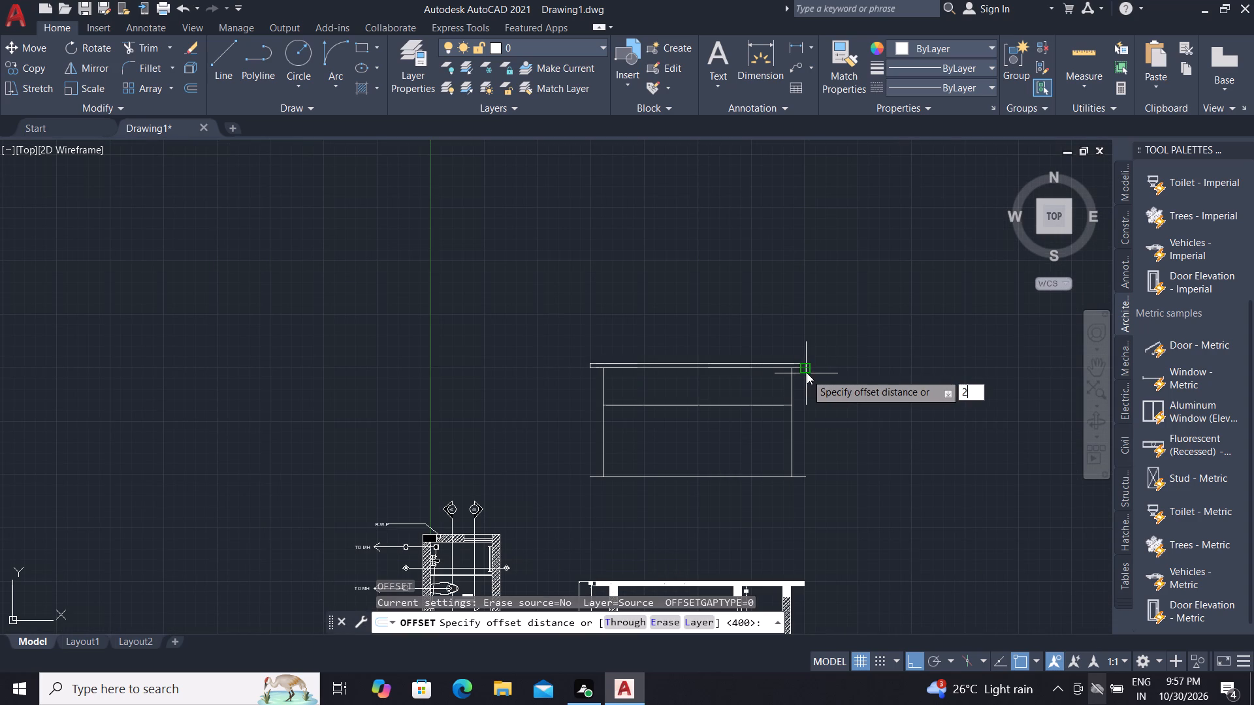
key("3")
key("0")
key("space")
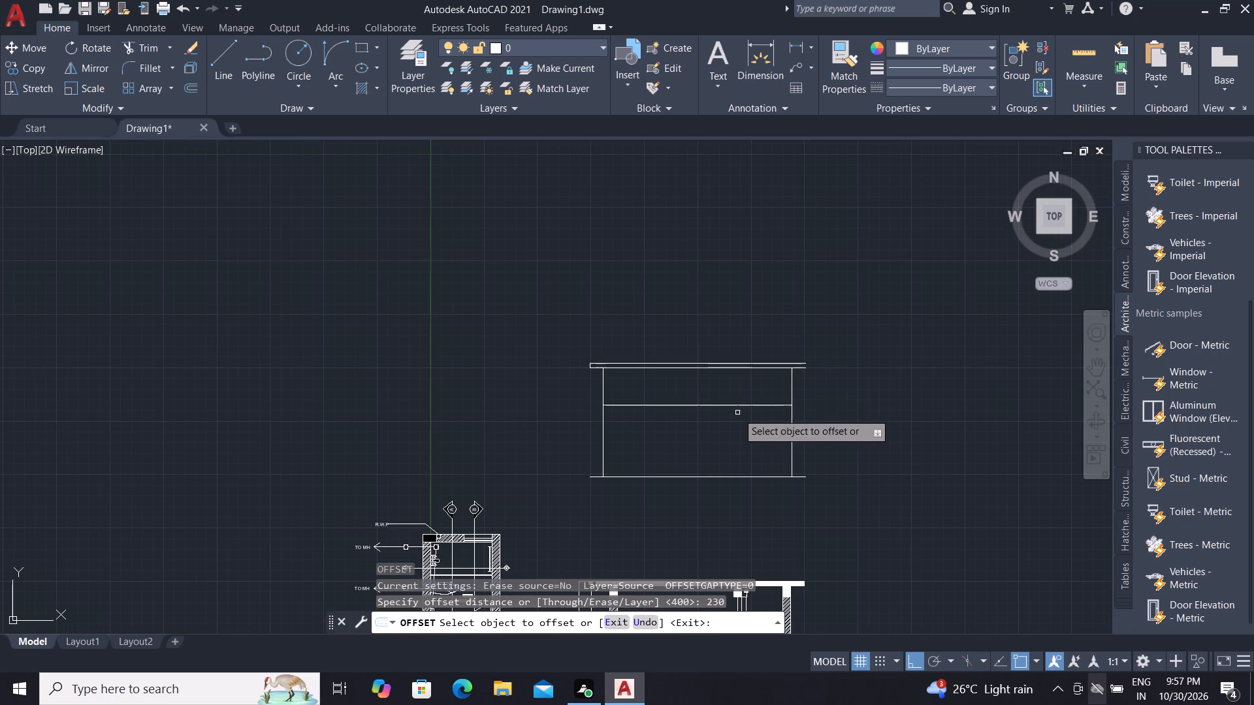
left_click(790, 418)
left_click(748, 417)
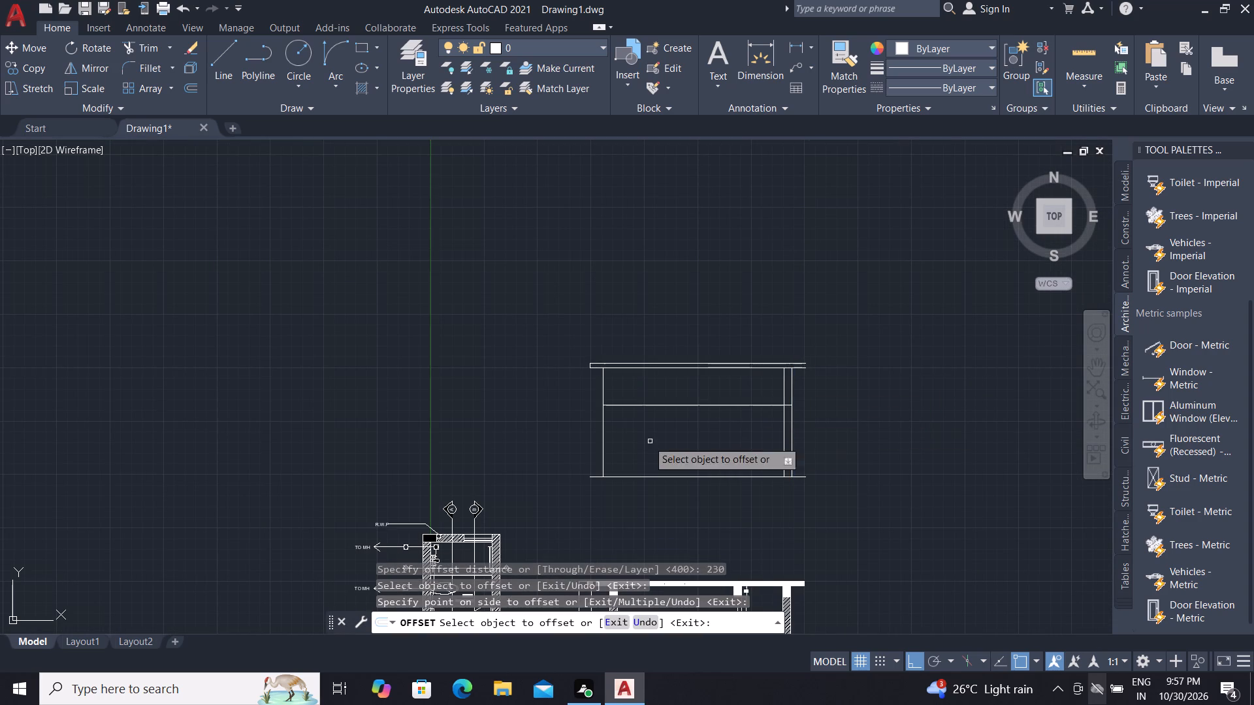
left_click(603, 433)
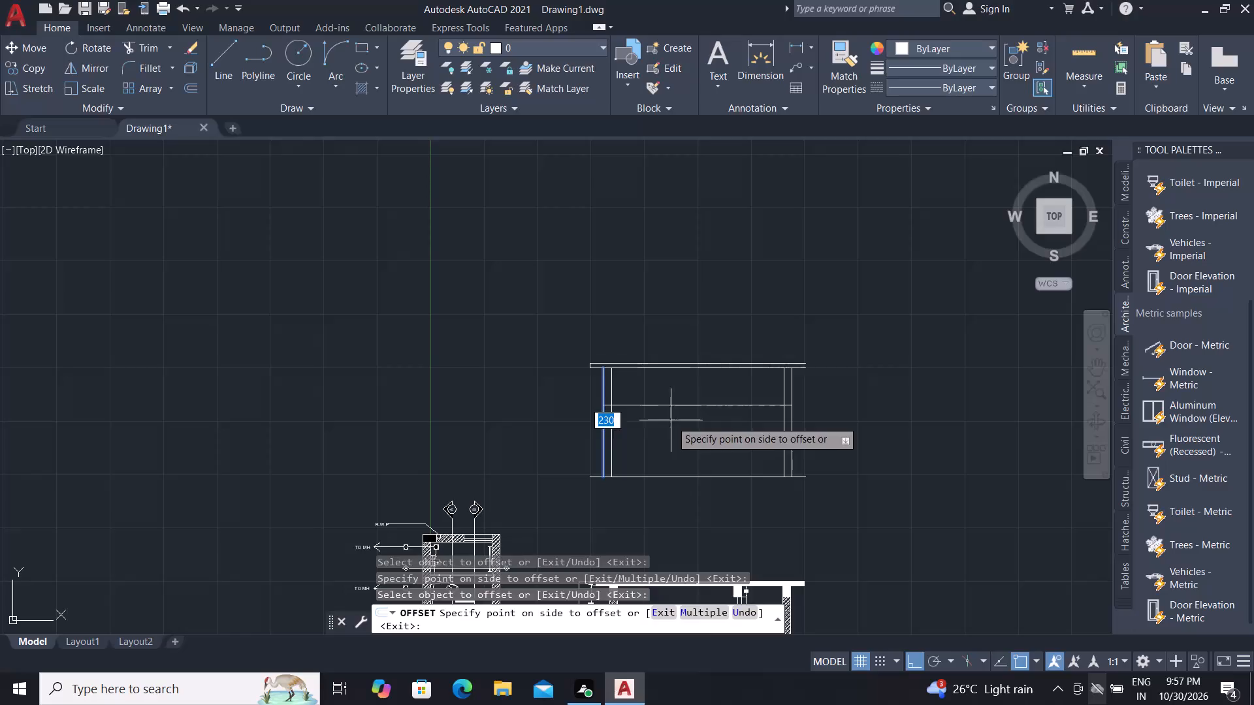
left_click(671, 420)
key("Escape")
Trim the middle horizontal line where it crosses the left and right wall thicknesses.
key("t")
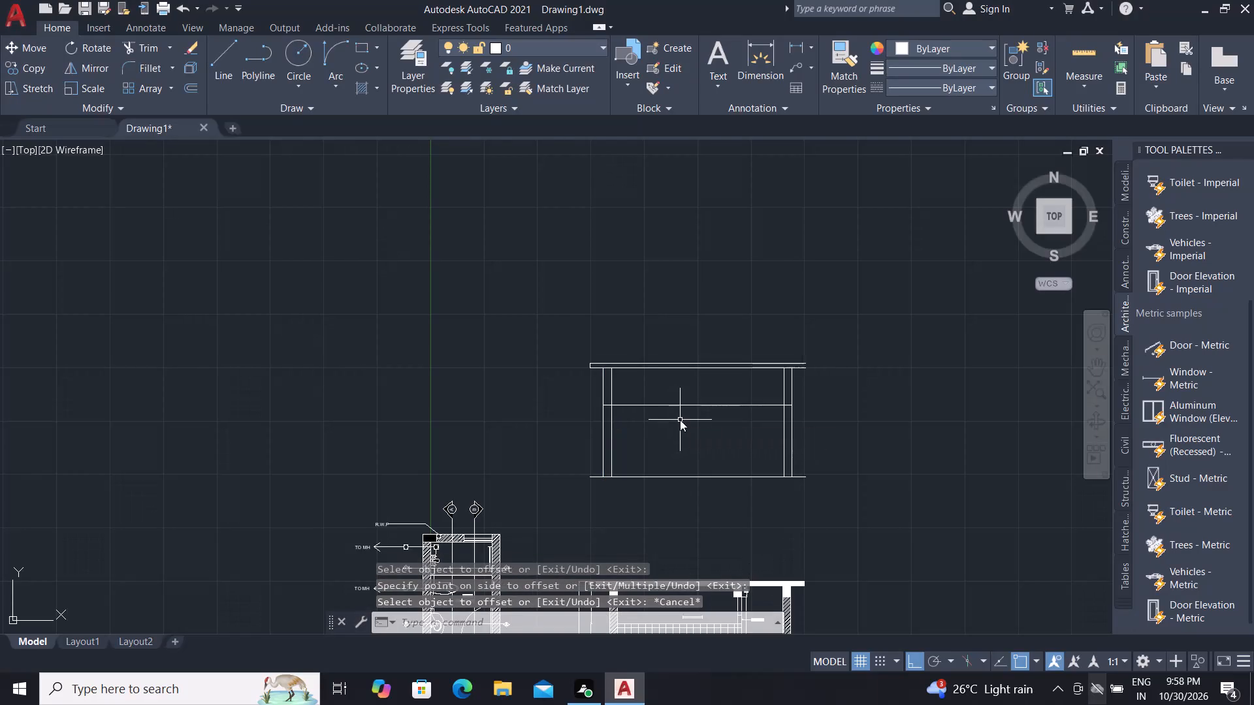
key("r")
key("space")
scroll(575, 402, "up", 3)
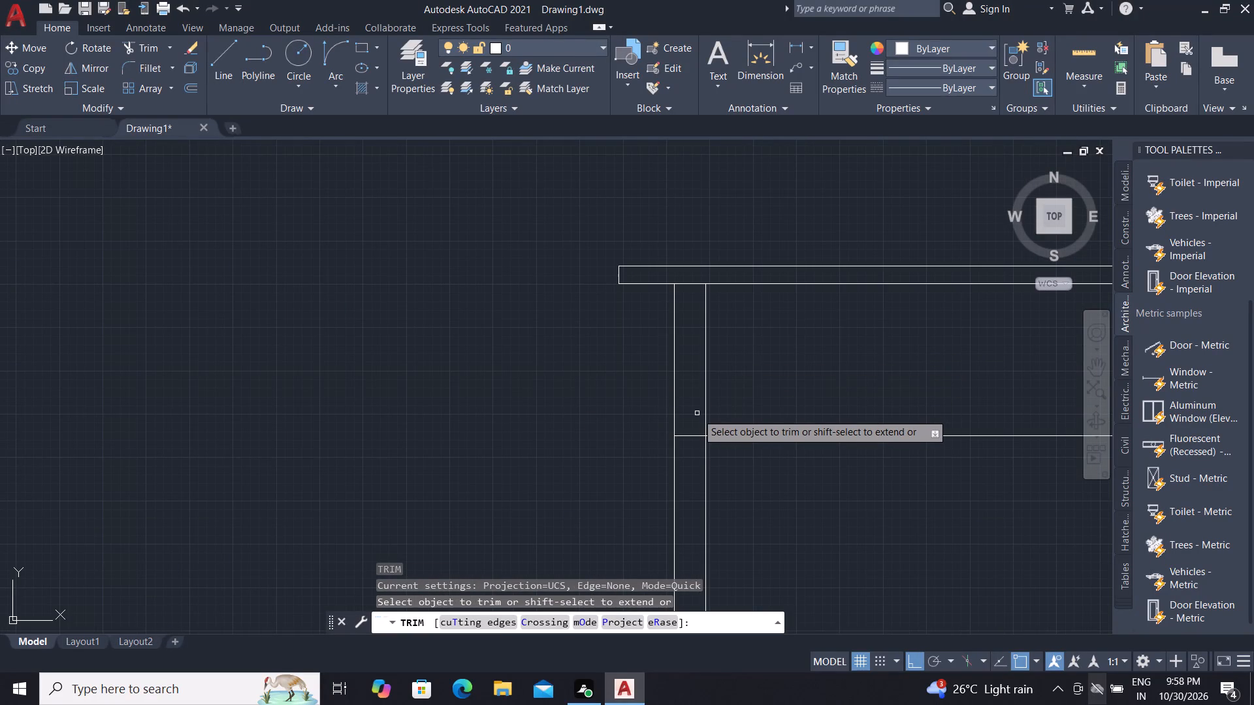
left_click(697, 413)
left_click(698, 443)
scroll(489, 480, "down", 2)
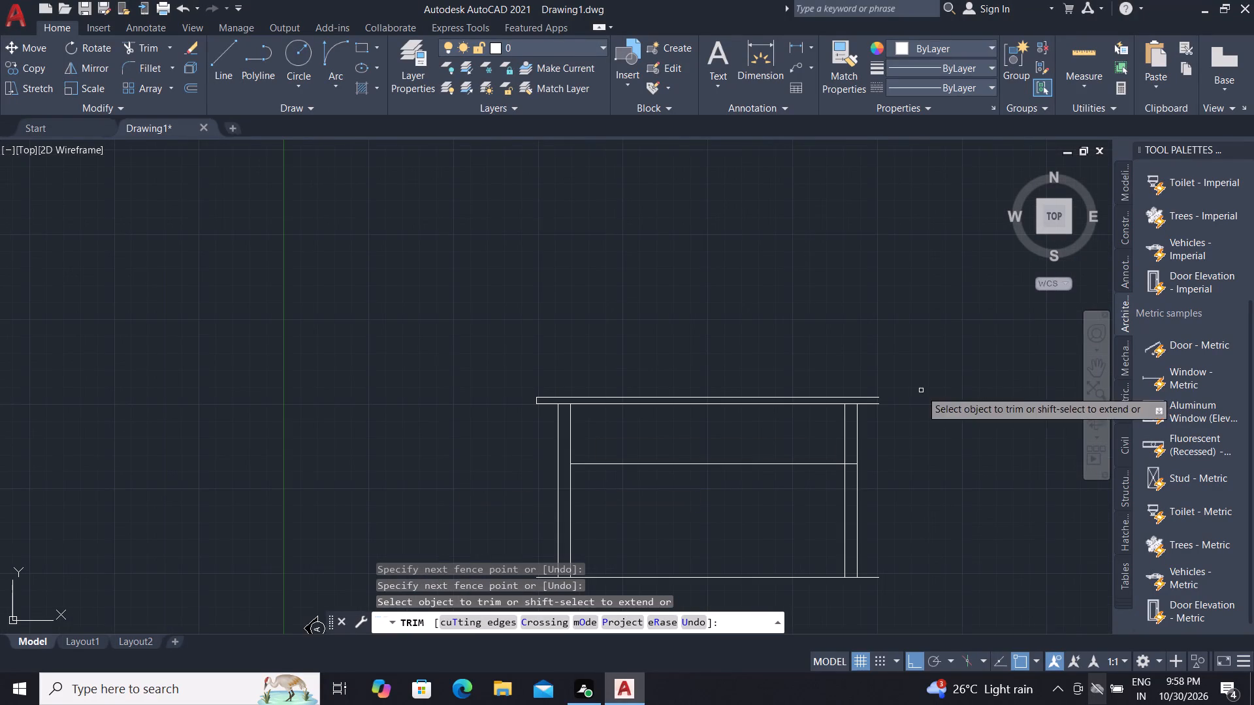
scroll(863, 467, "up", 3)
left_click(820, 433)
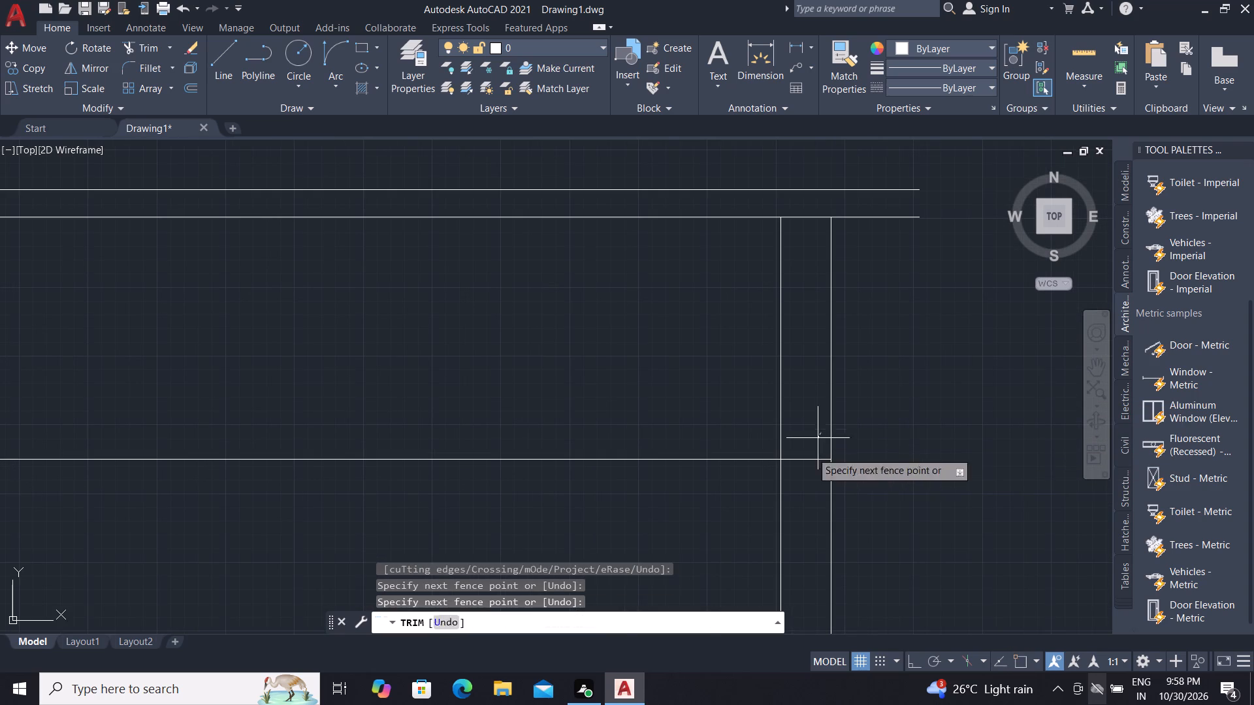
left_click(807, 484)
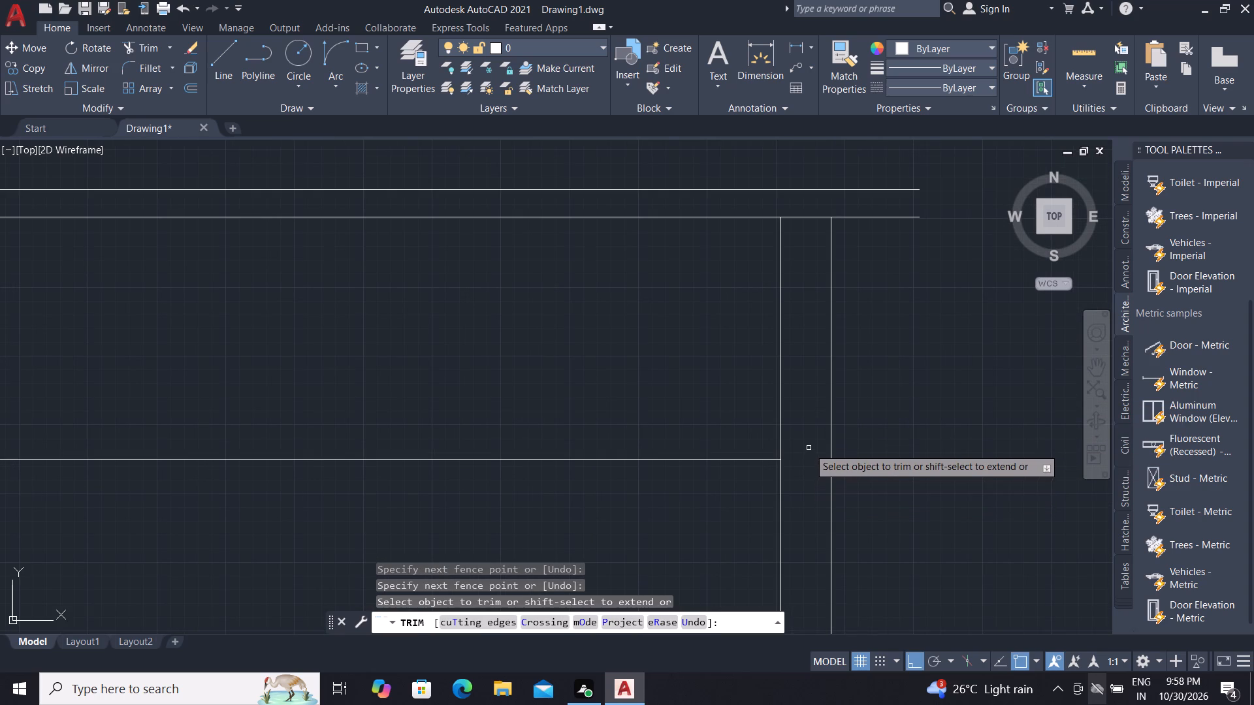
key("Escape")
key("Escape")
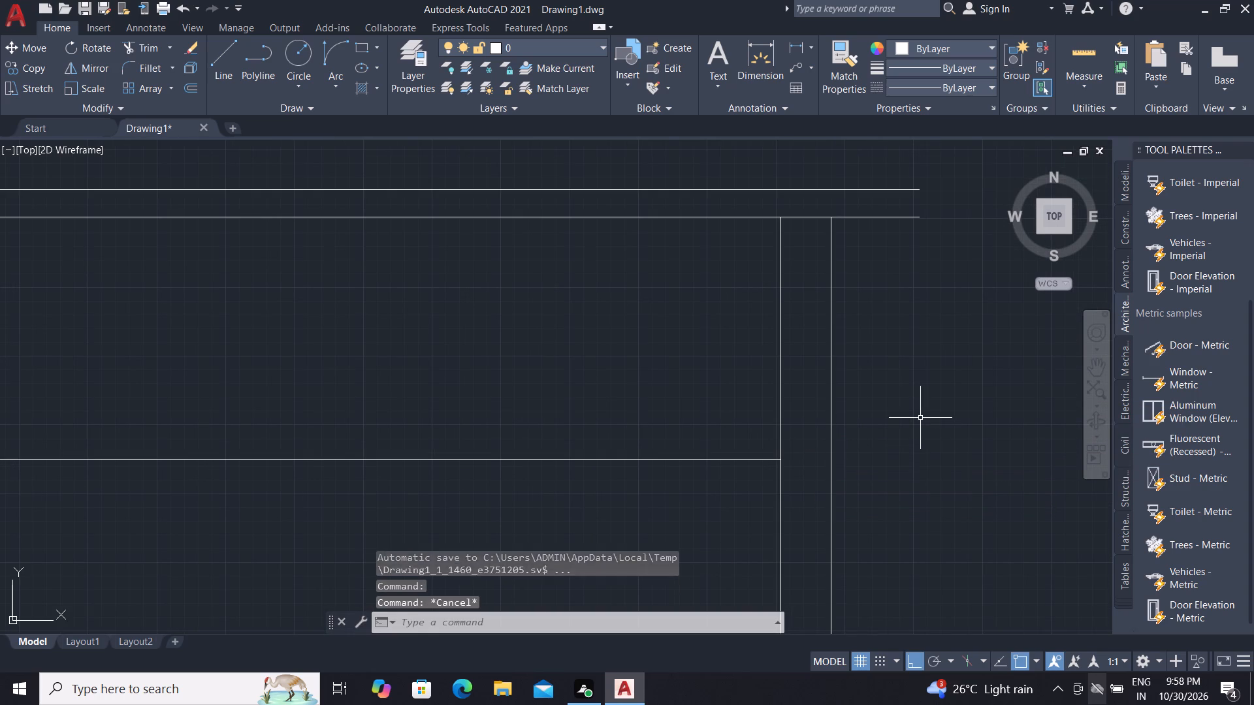
key("Escape")
Offset the slab's bottom line downward by 325 for the beam depth.
key("o")
key("space")
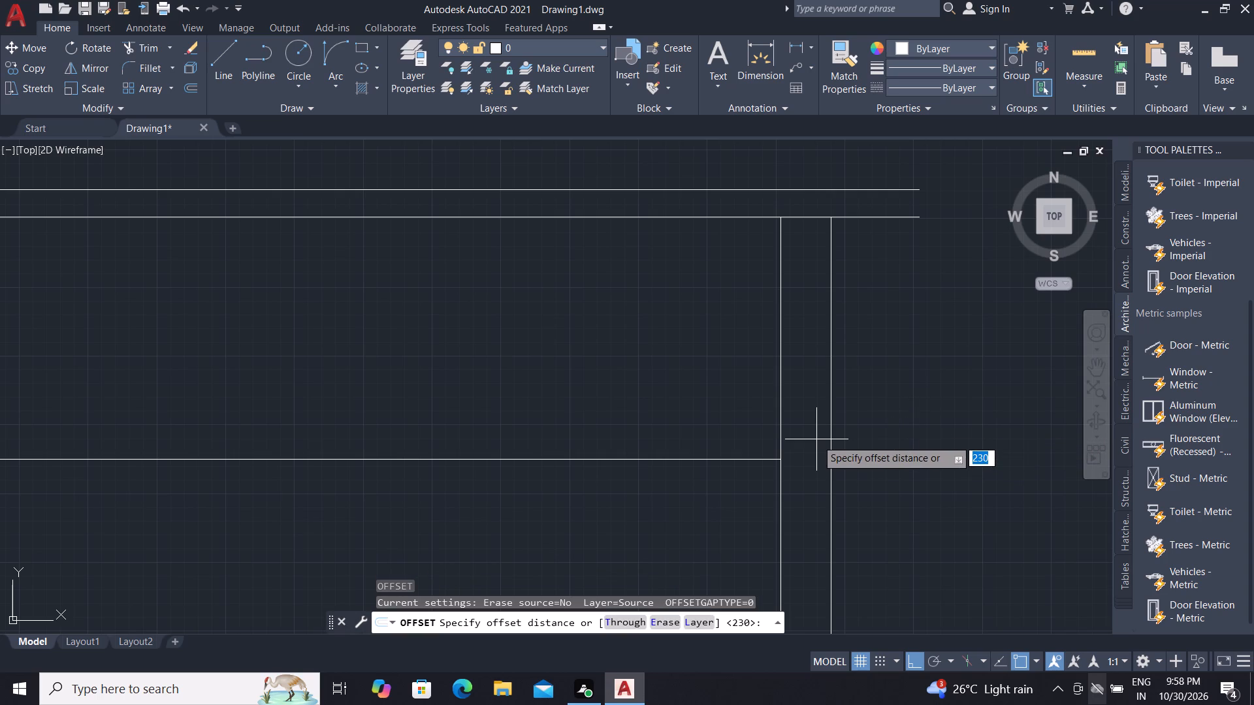
key("3")
type("25")
key("space")
scroll(843, 265, "down", 2)
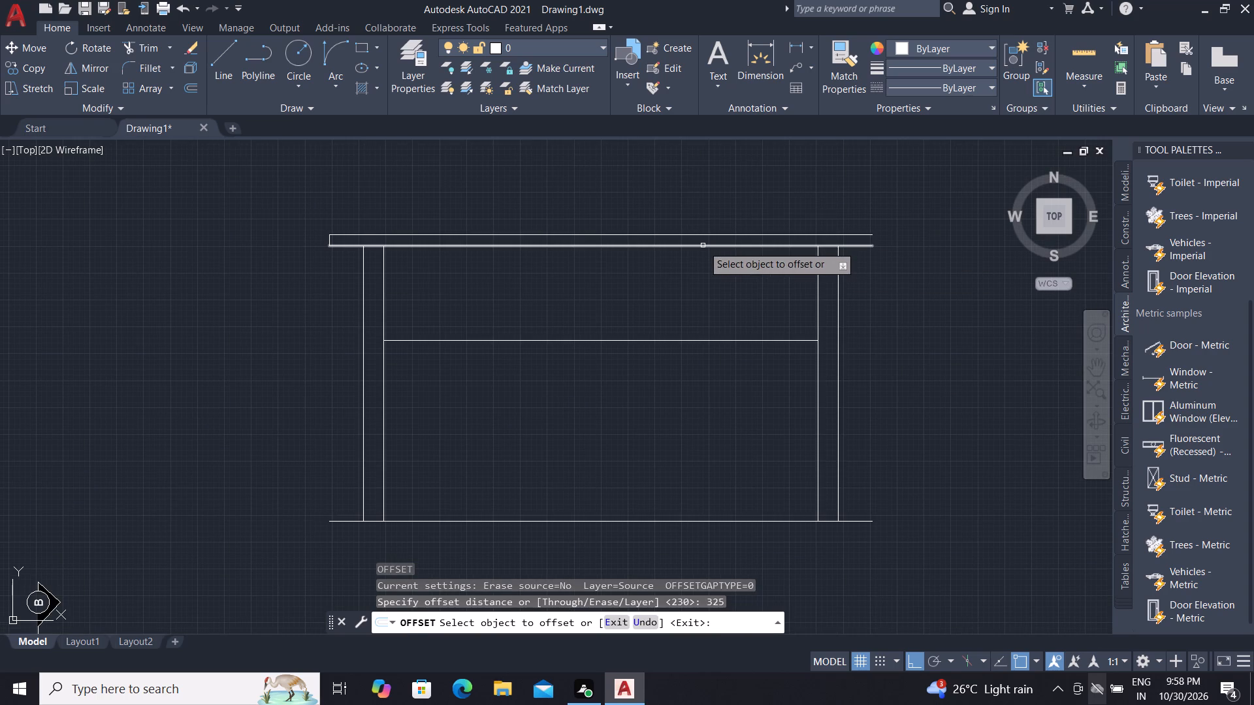
left_click(703, 245)
left_click(699, 313)
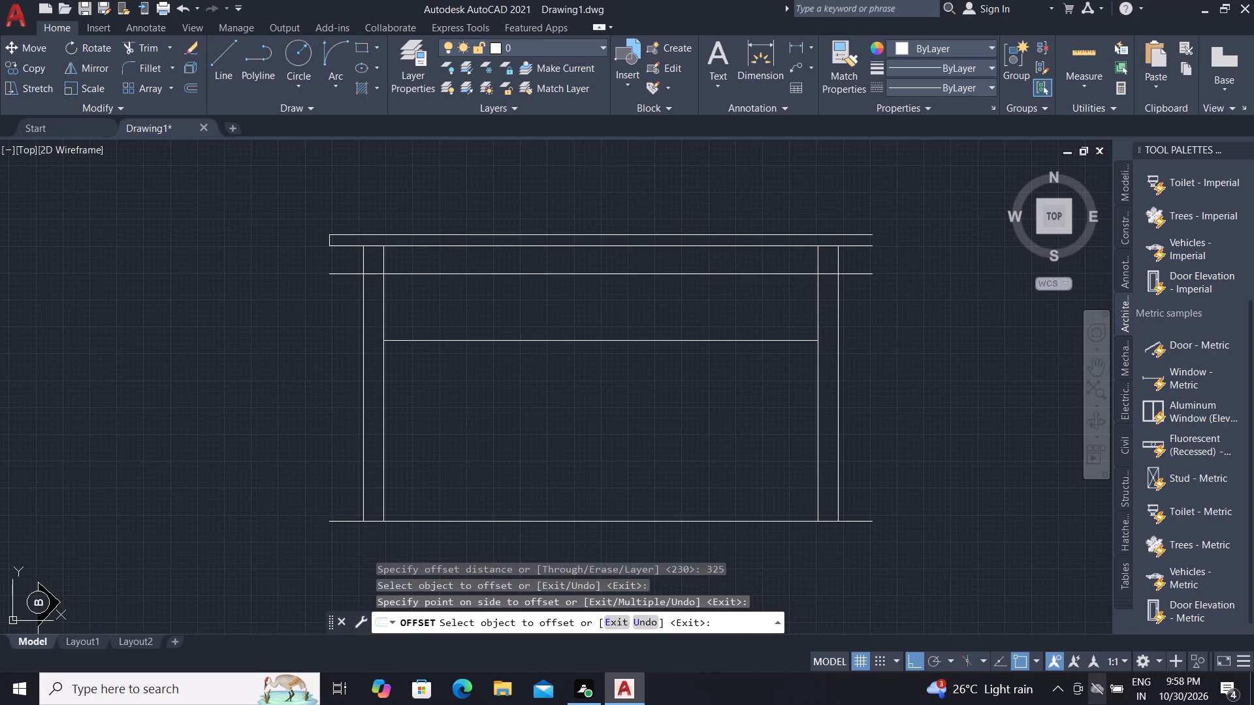
key("Escape")
Trim the beam line between the walls and beyond both outer wall faces, keeping it only within the wall thicknesses.
type("TR")
key("space")
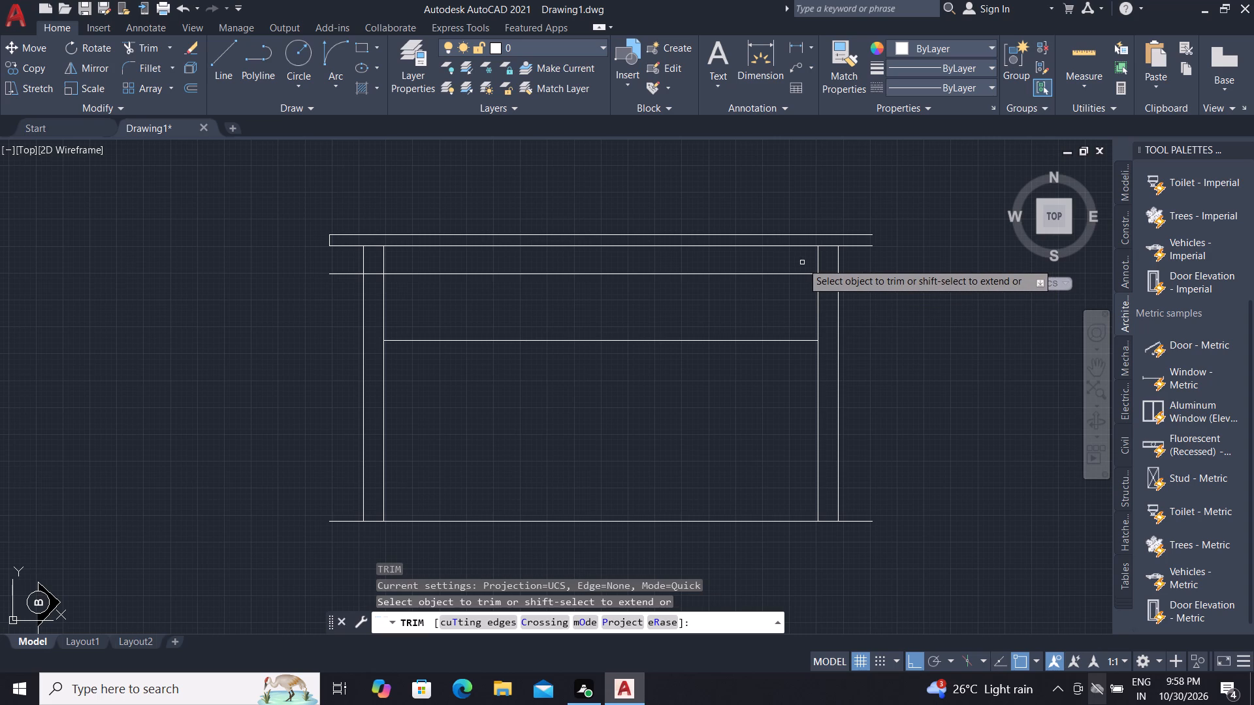
left_click(801, 262)
left_click(780, 286)
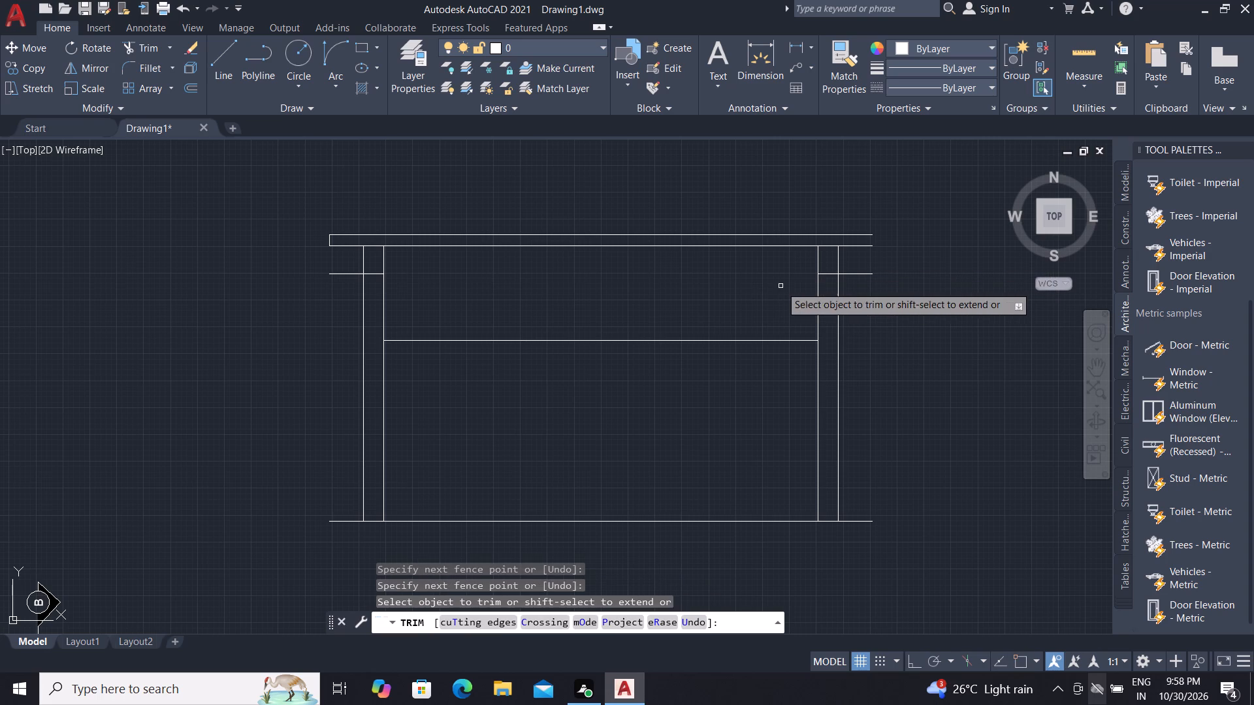
left_click(347, 271)
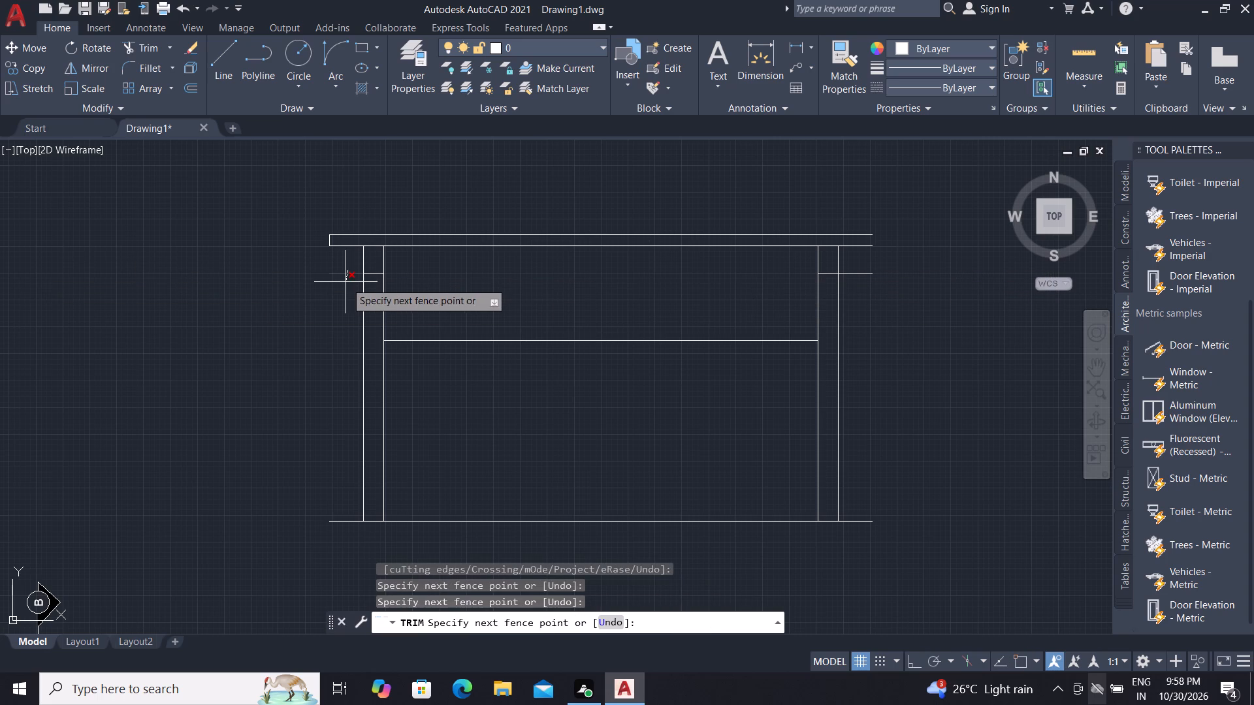
left_click(346, 282)
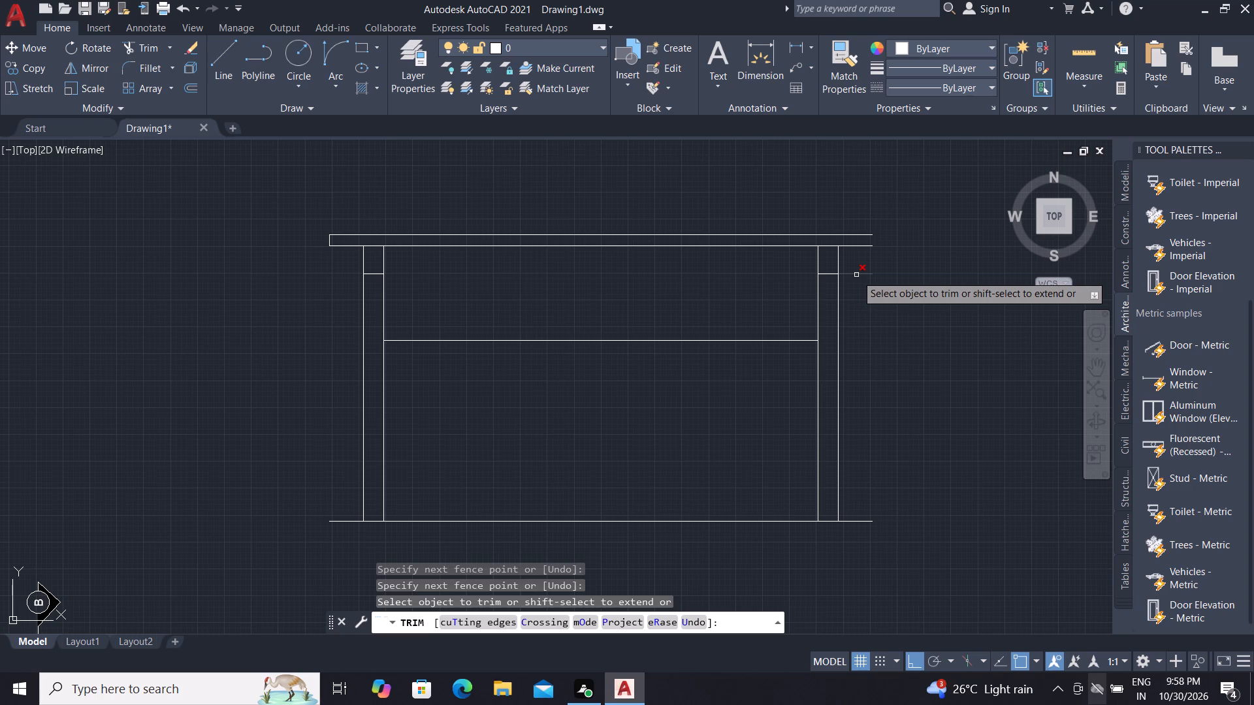
left_click(856, 275)
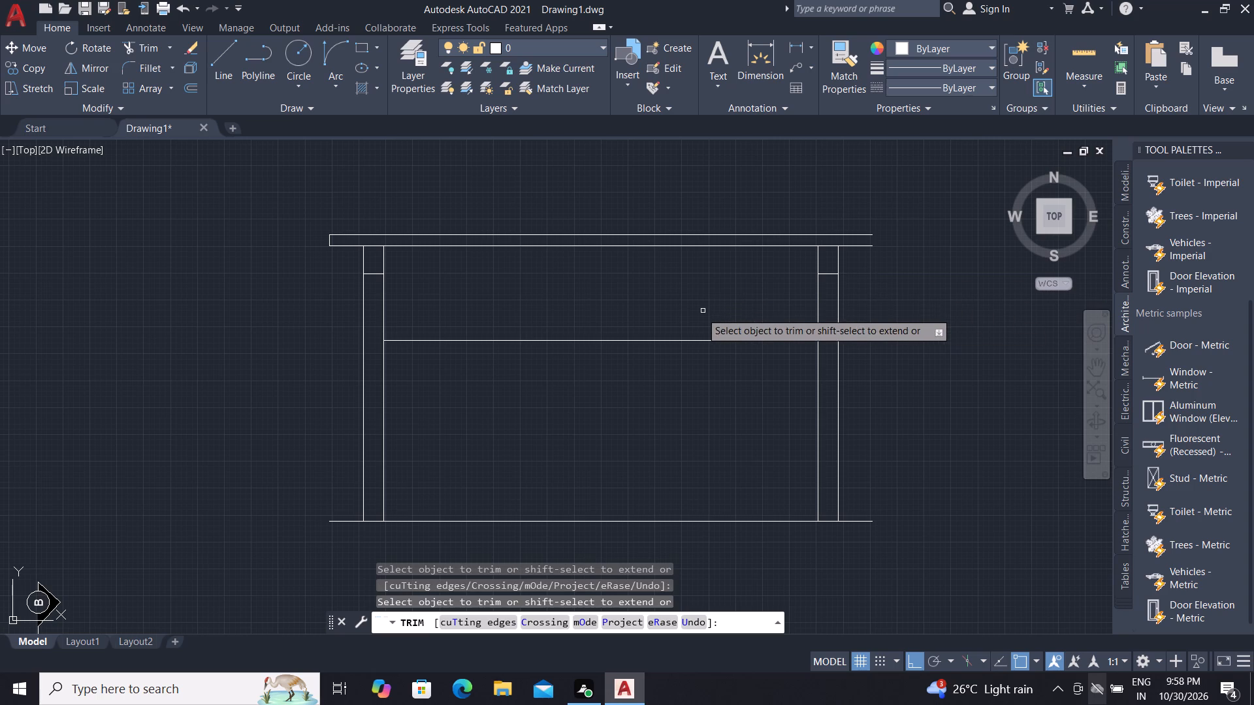
key("Escape")
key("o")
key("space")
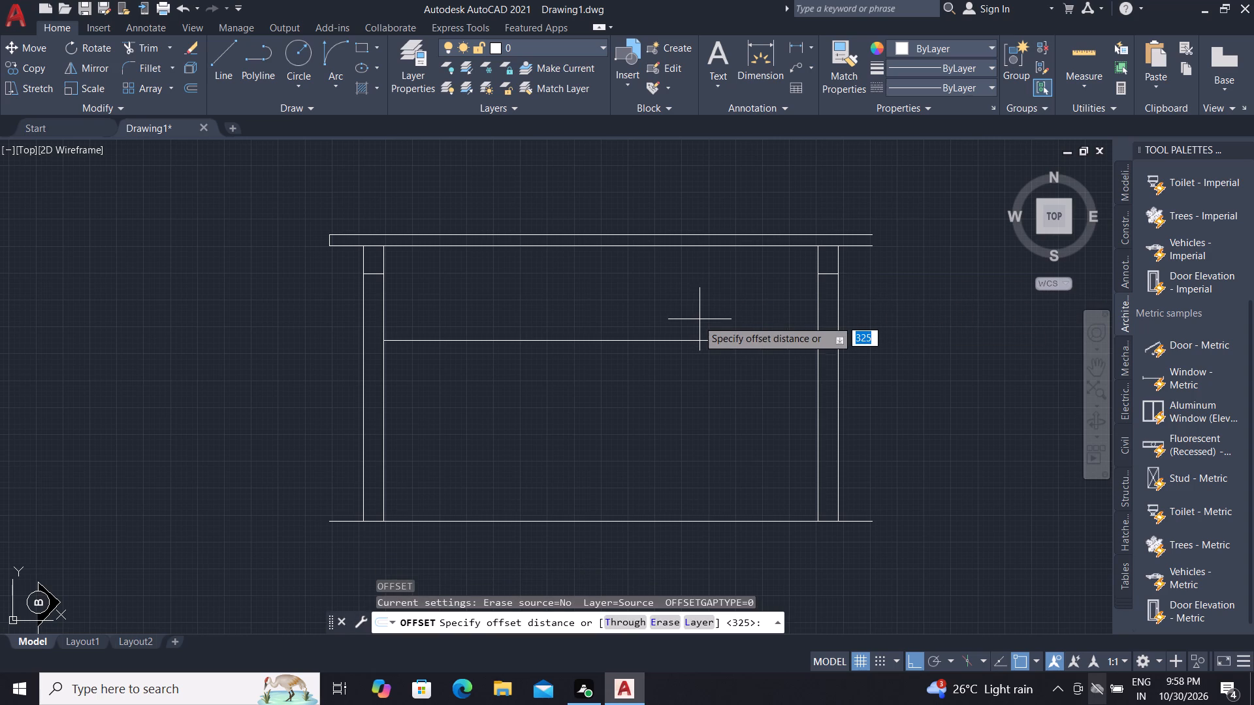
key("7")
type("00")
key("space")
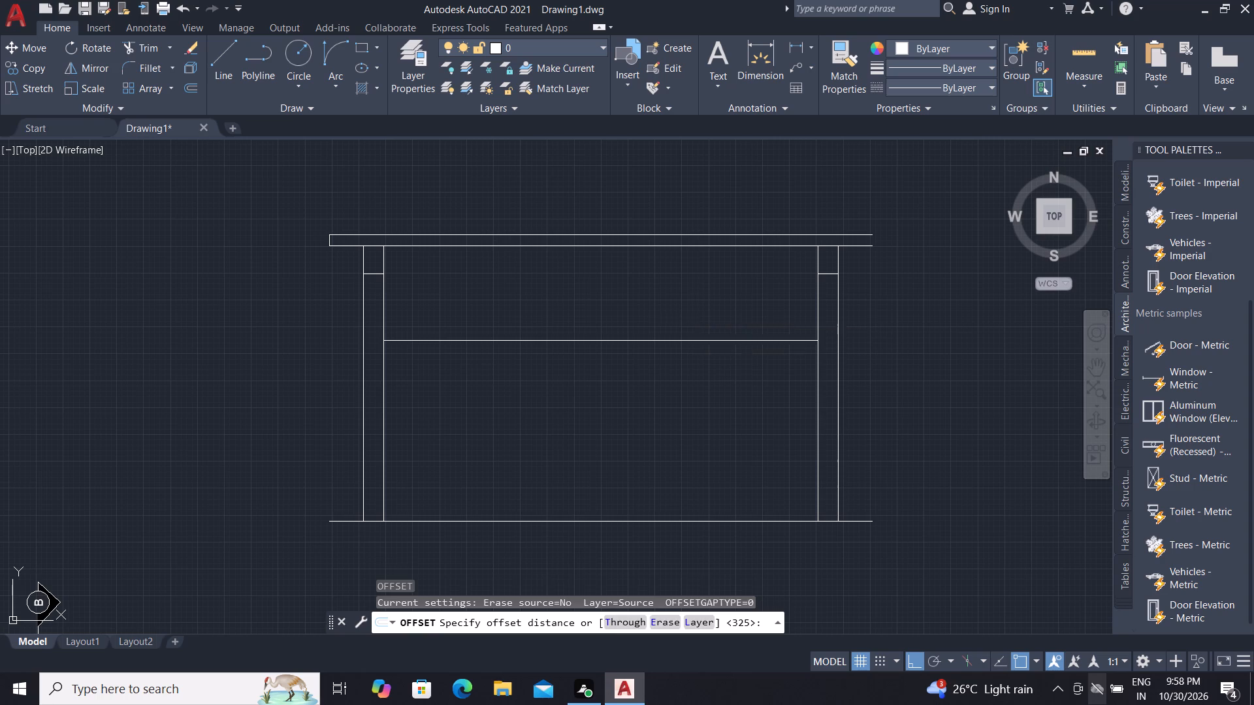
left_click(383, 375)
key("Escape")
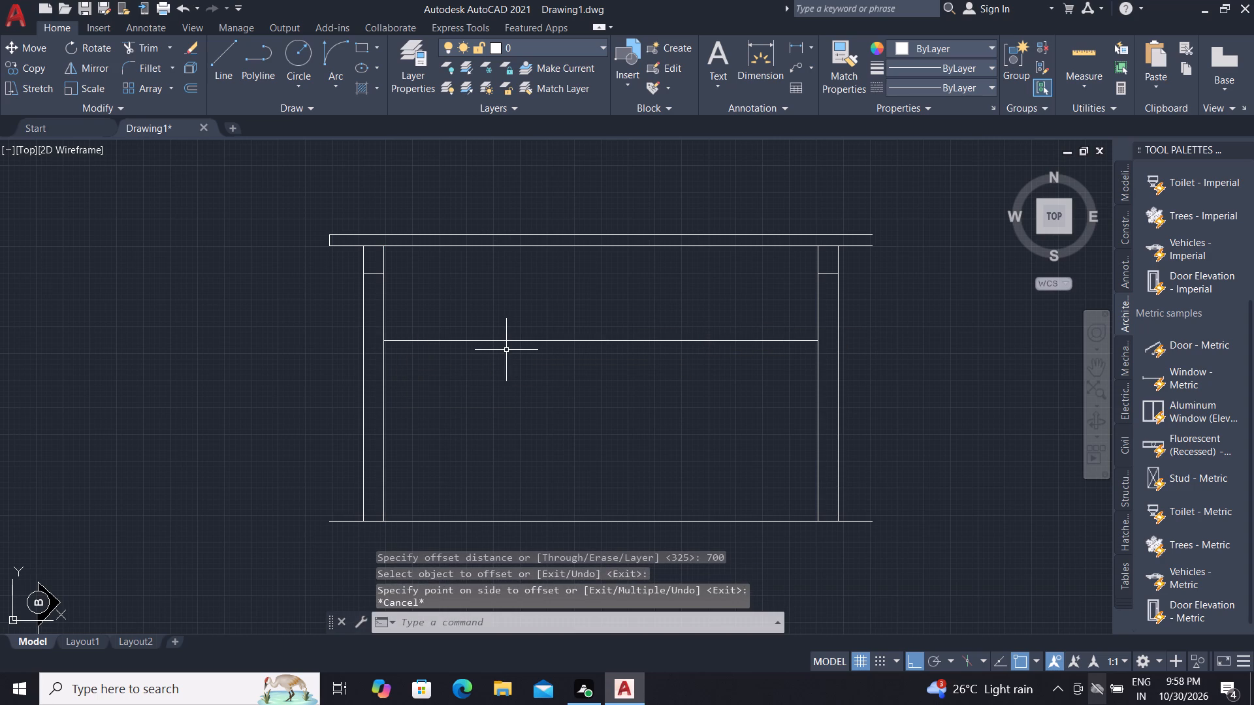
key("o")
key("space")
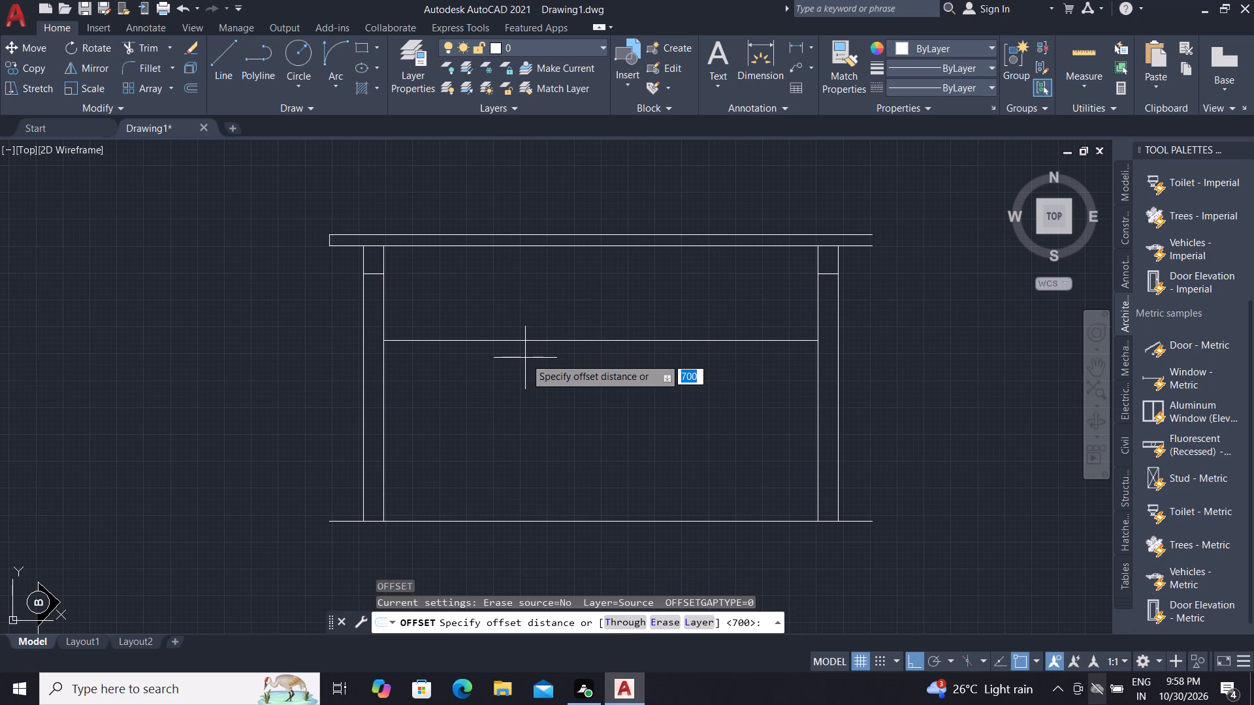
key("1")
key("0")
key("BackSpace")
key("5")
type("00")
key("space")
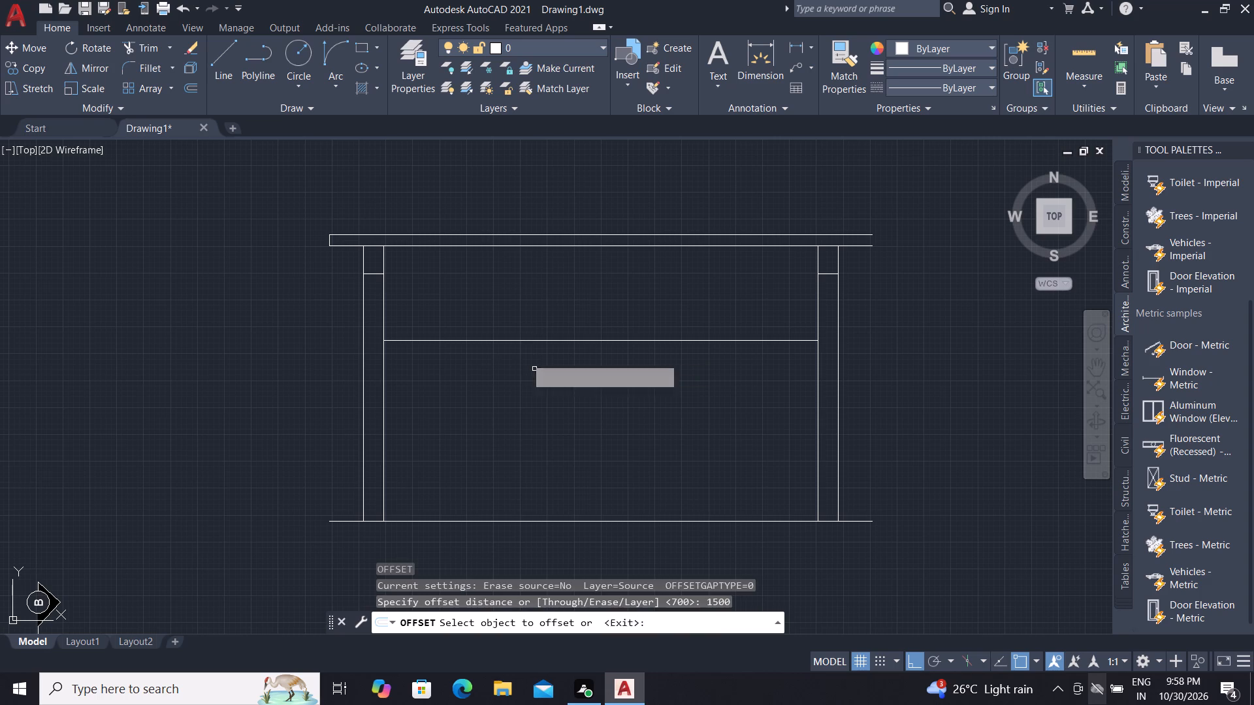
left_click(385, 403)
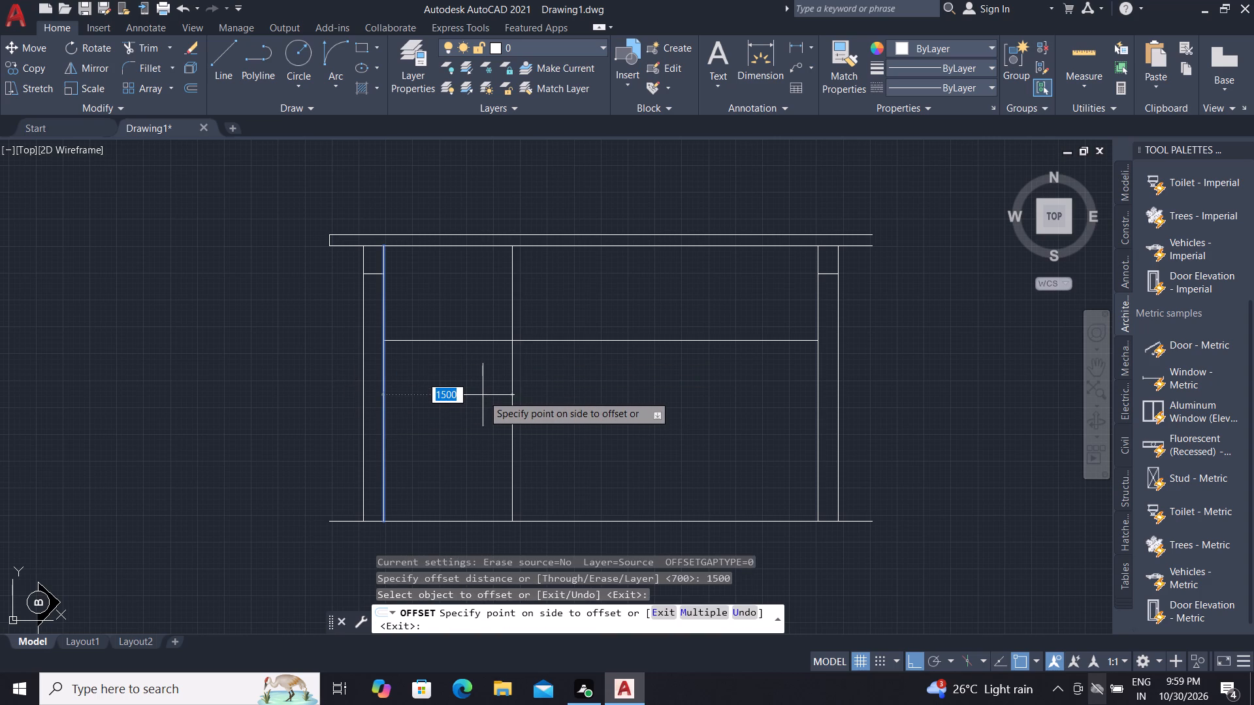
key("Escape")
Offset the left wall's inner line by 2000 toward the room interior for the intermediate wall.
type("O")
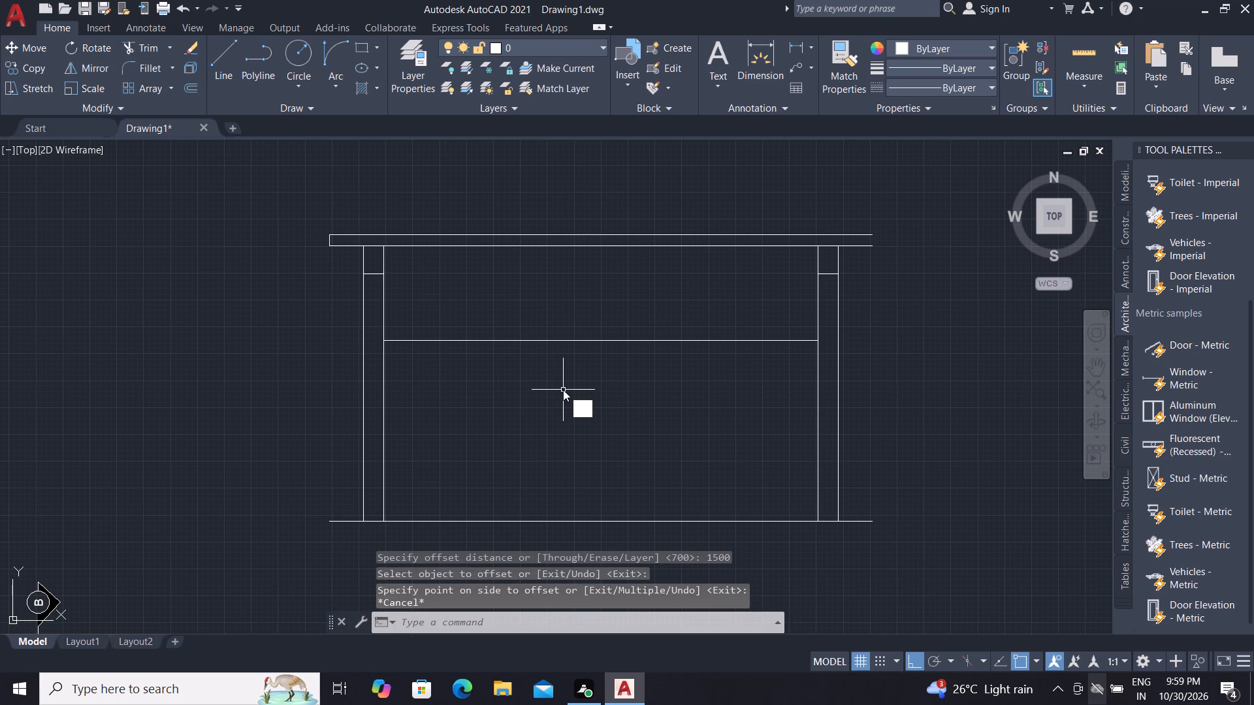
key("space")
key("2")
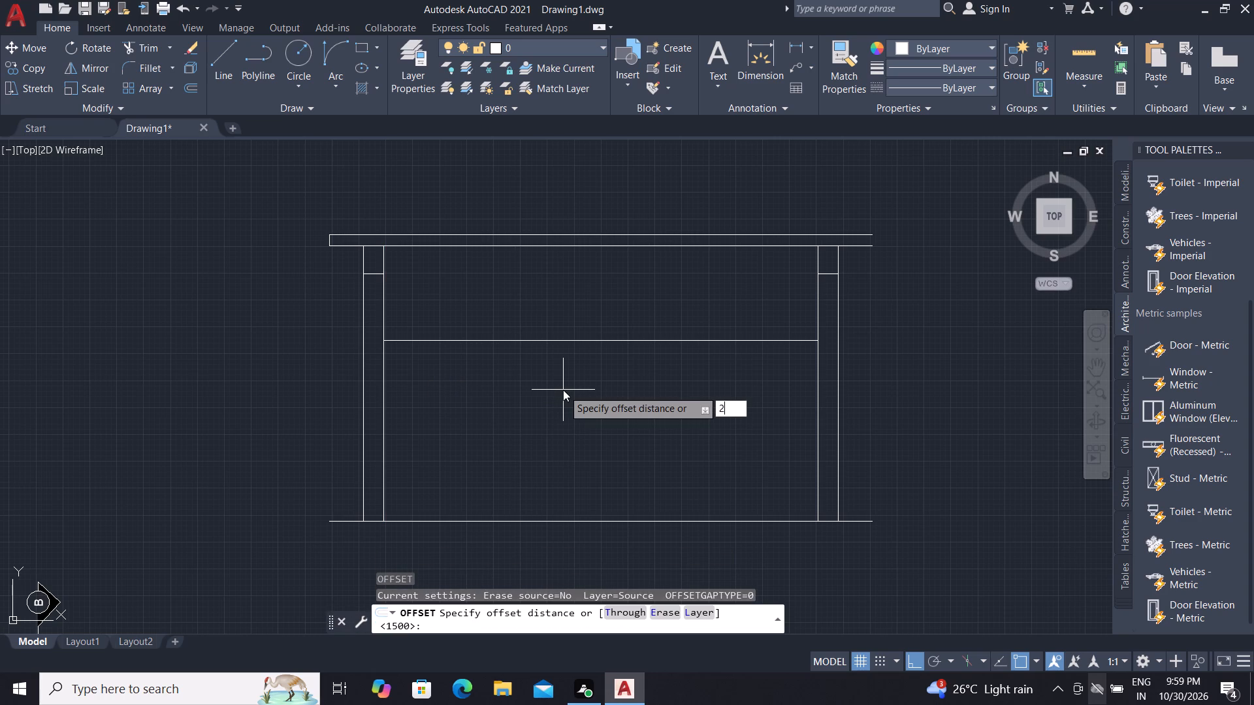
type("00")
key("0")
key("space")
left_click(385, 390)
left_click(613, 386)
key("Escape")
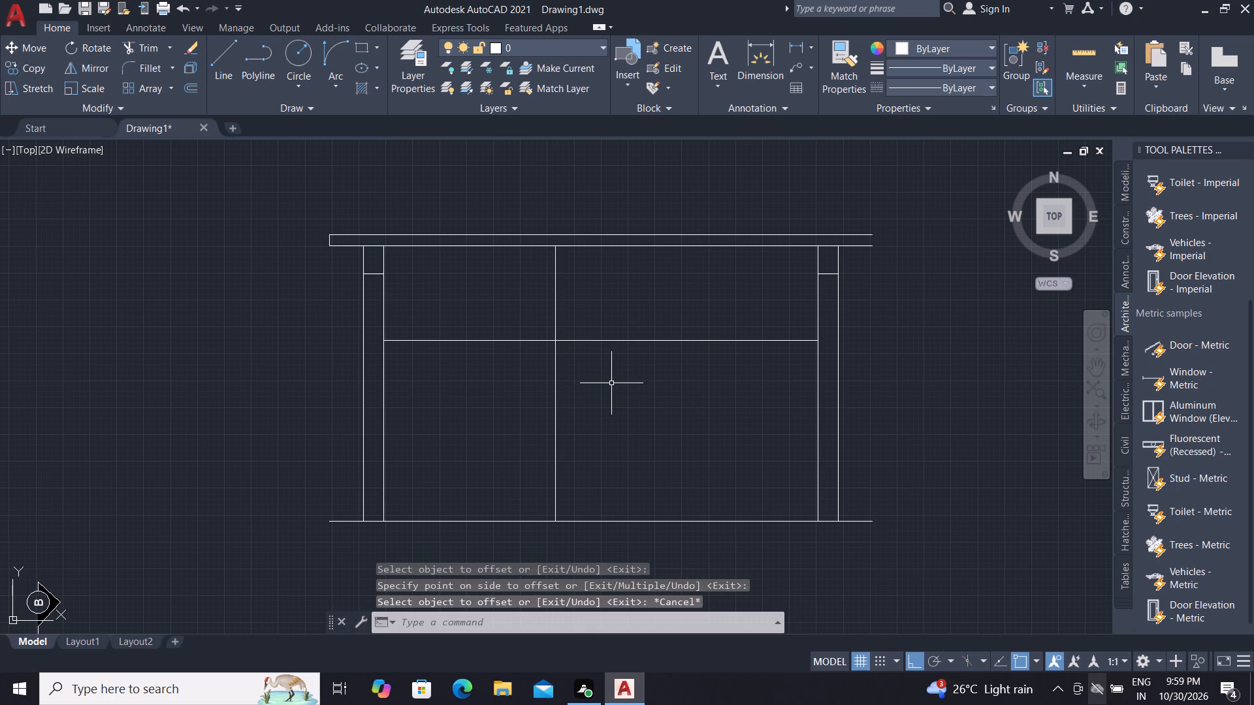
Offset the new intermediate wall line to its right by 230 for the wall thickness.
type("O")
key("space")
key("2")
type("30")
key("space")
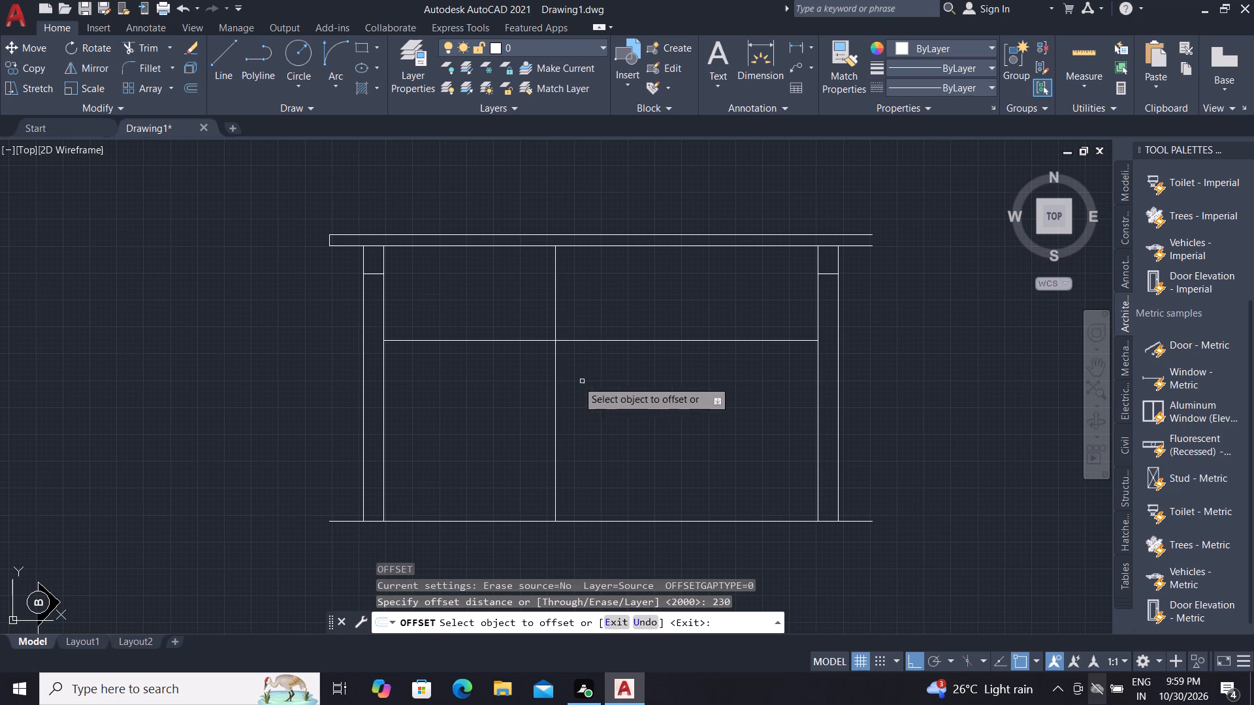
left_click(559, 377)
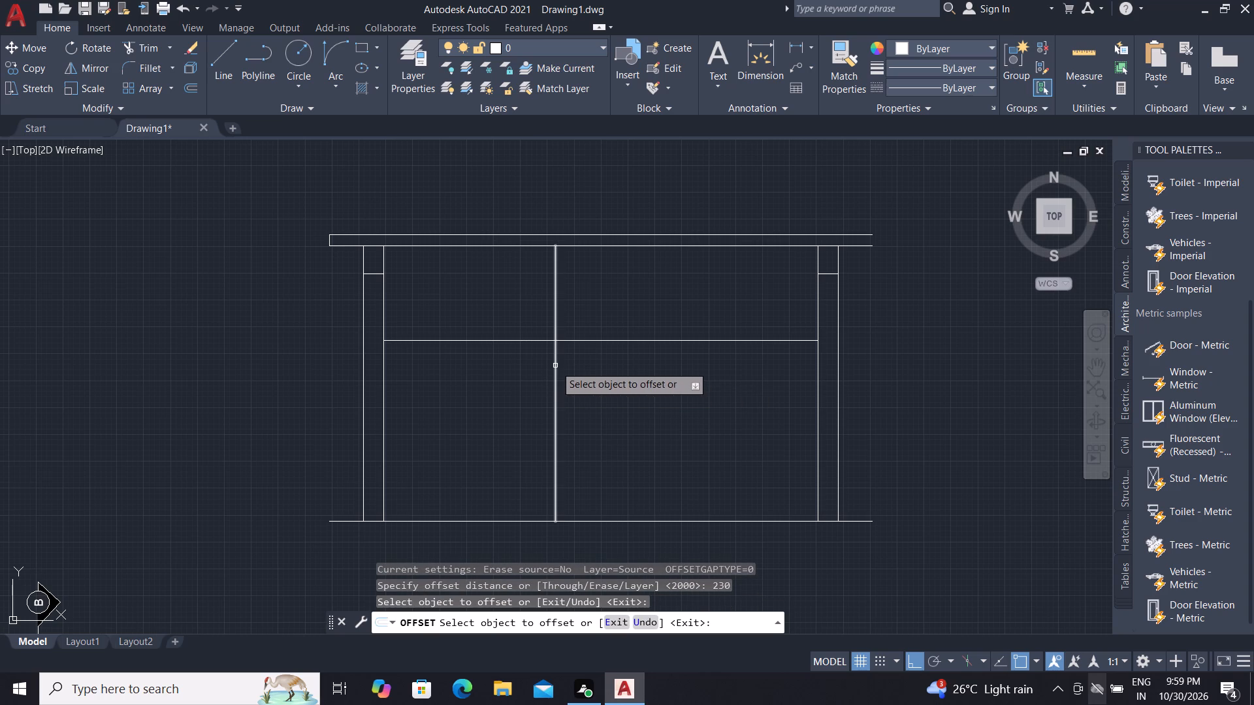
left_click(555, 366)
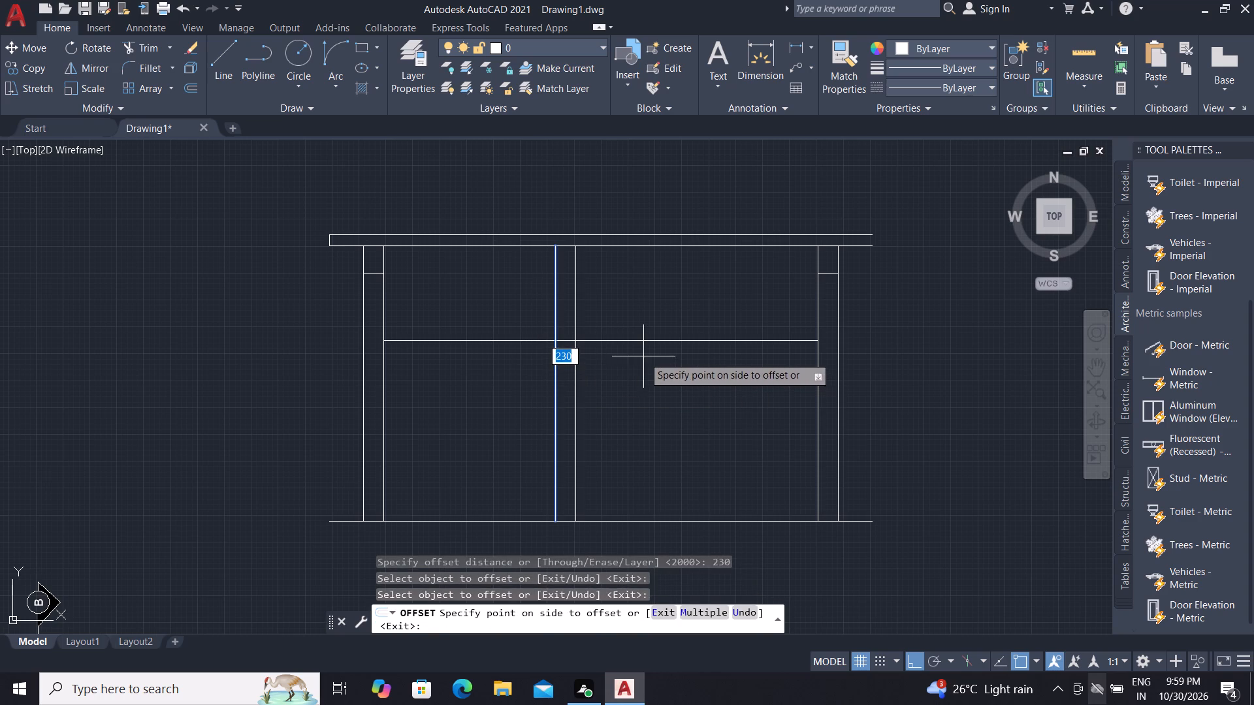
left_click(643, 356)
key("Escape")
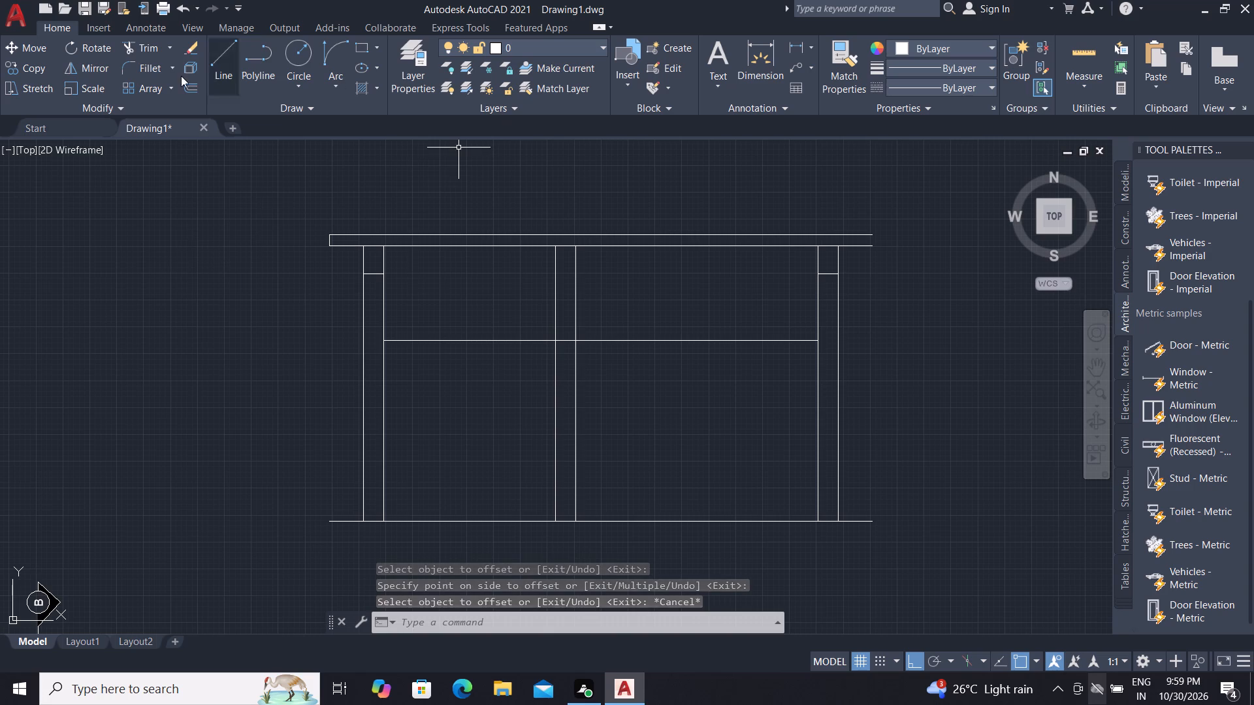
key("Escape")
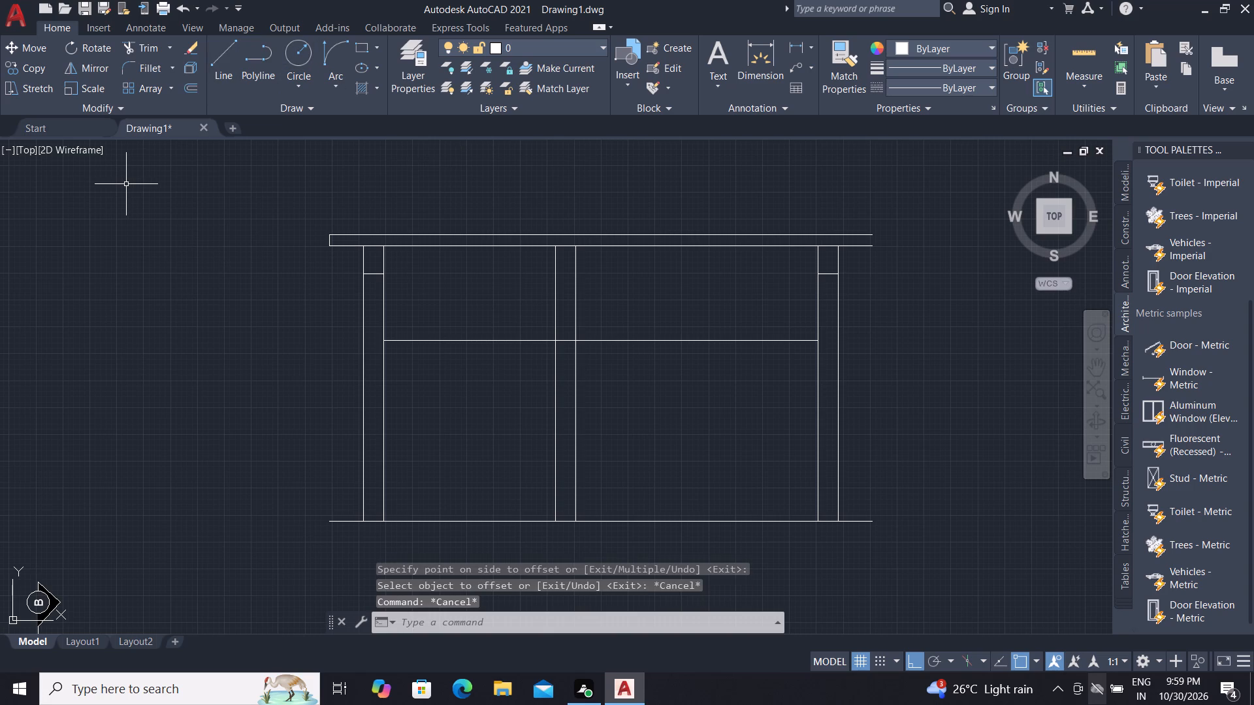
Extend the left wall's beam line across to the far face of the intermediate wall.
type("EX")
key("space")
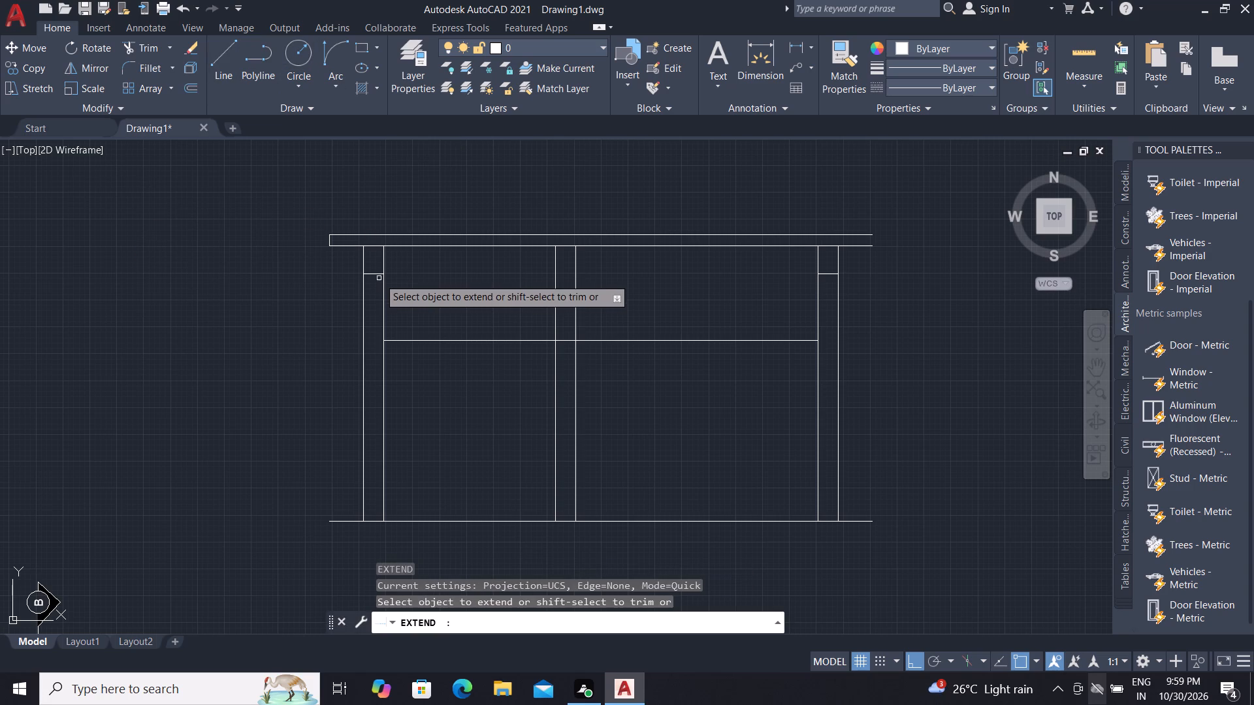
left_click(379, 272)
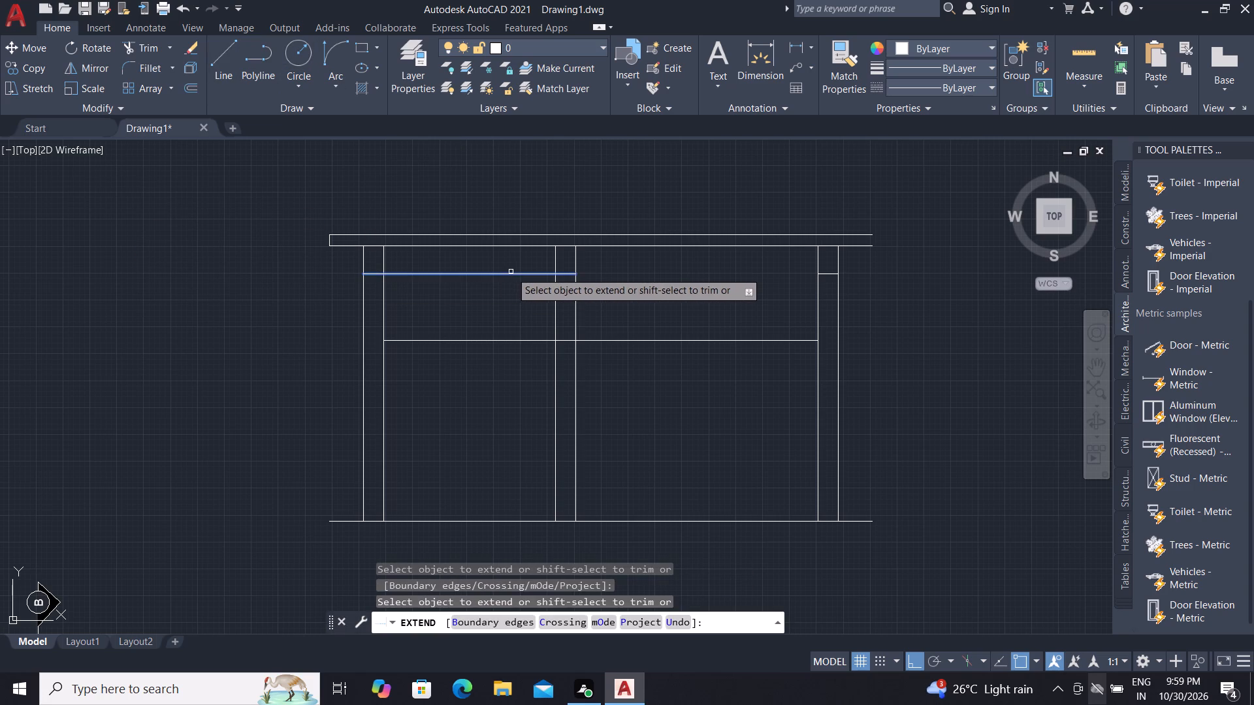
left_click(511, 272)
key("Escape")
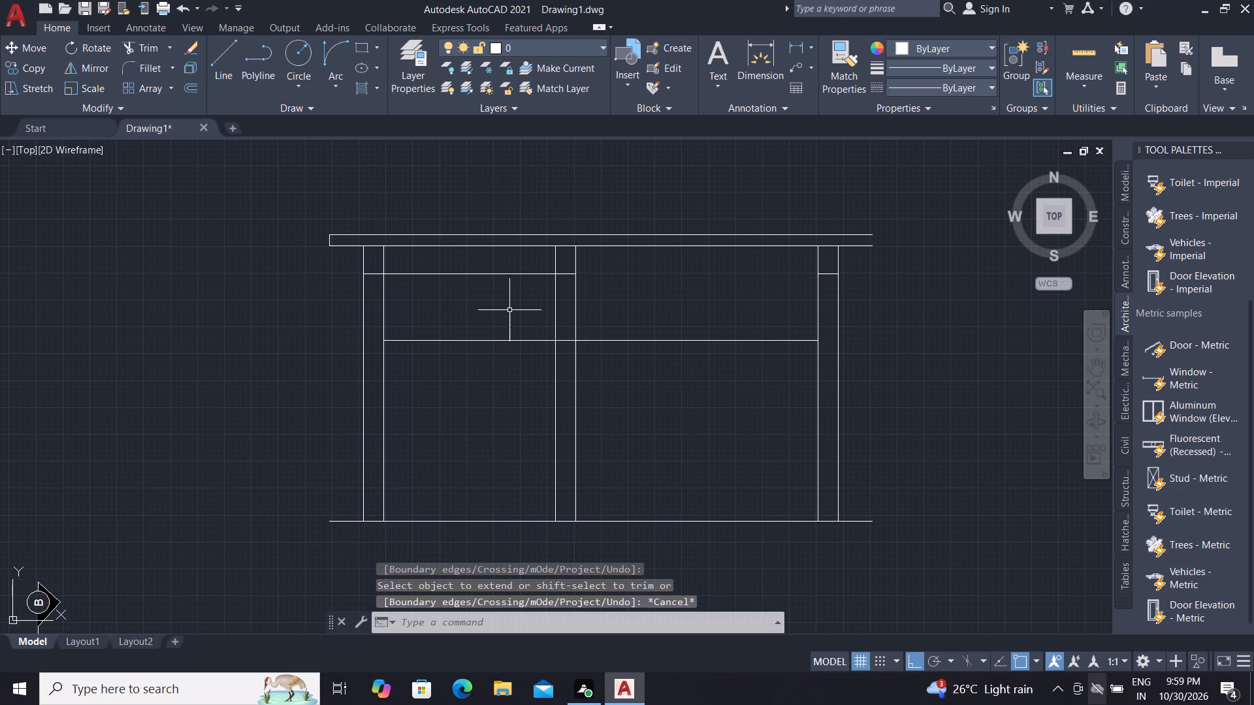
Trim the extended beam line between the left wall and the intermediate wall.
key("t")
key("r")
key("space")
left_click(514, 266)
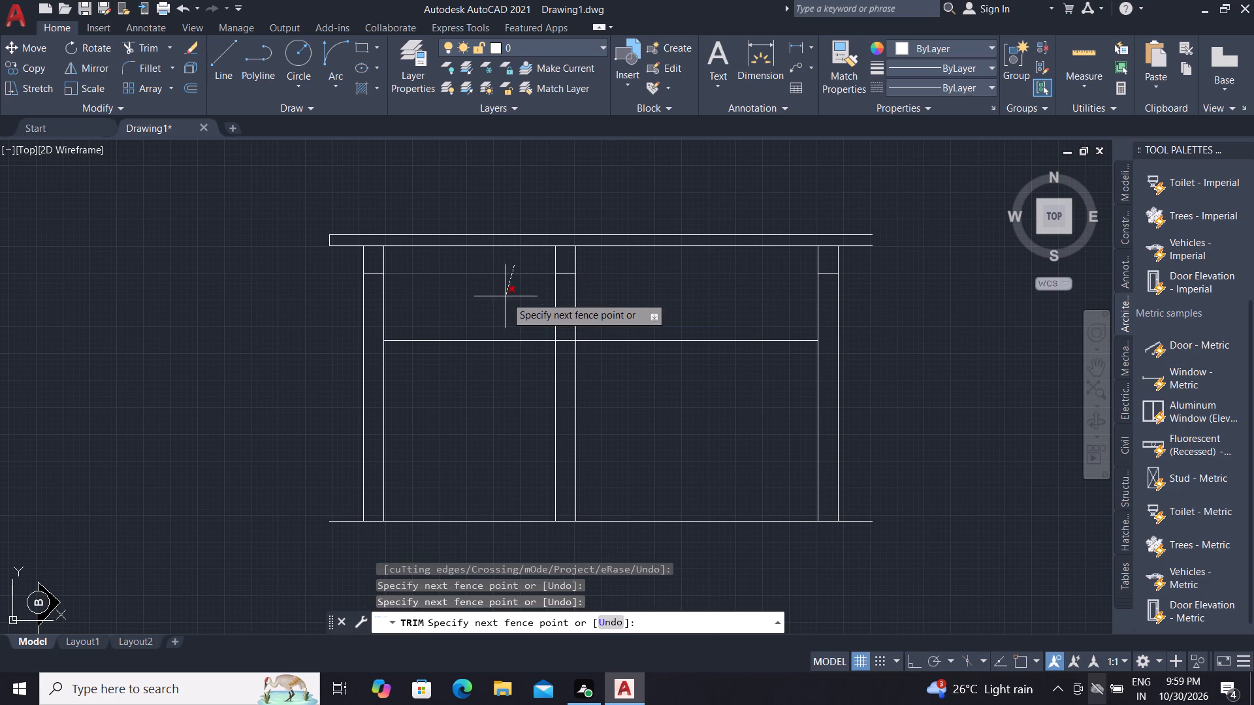
left_click(506, 296)
key("Escape")
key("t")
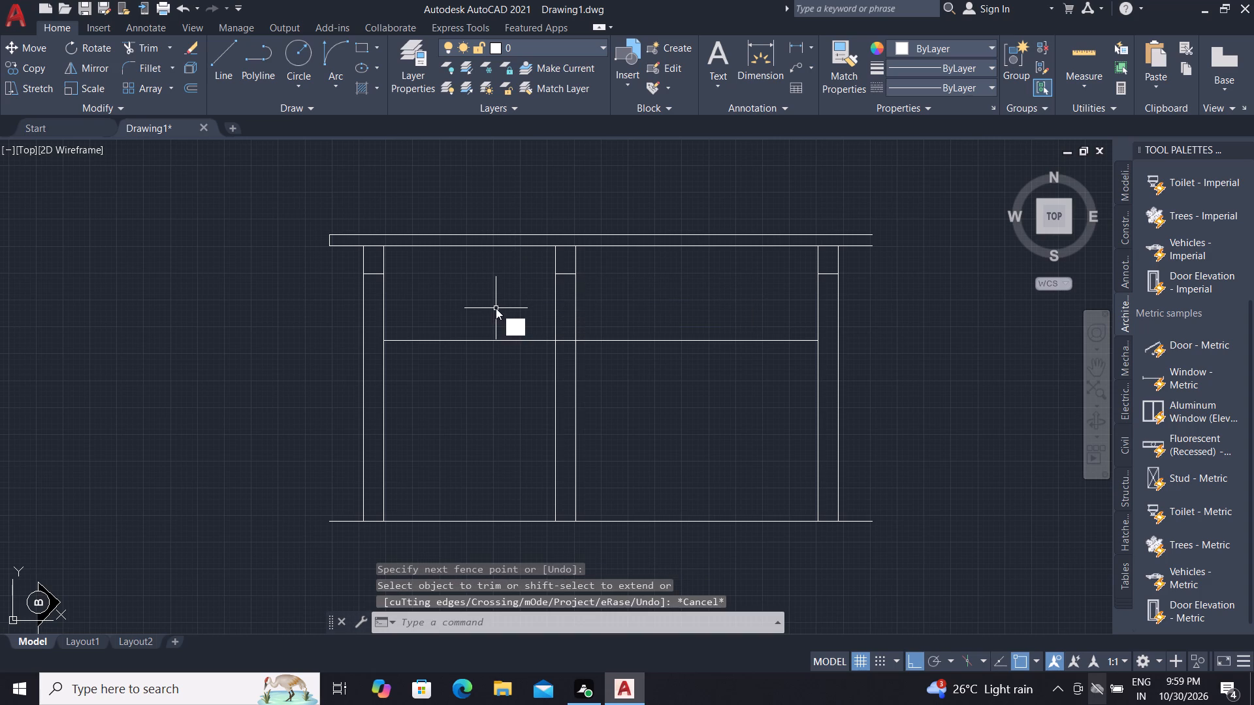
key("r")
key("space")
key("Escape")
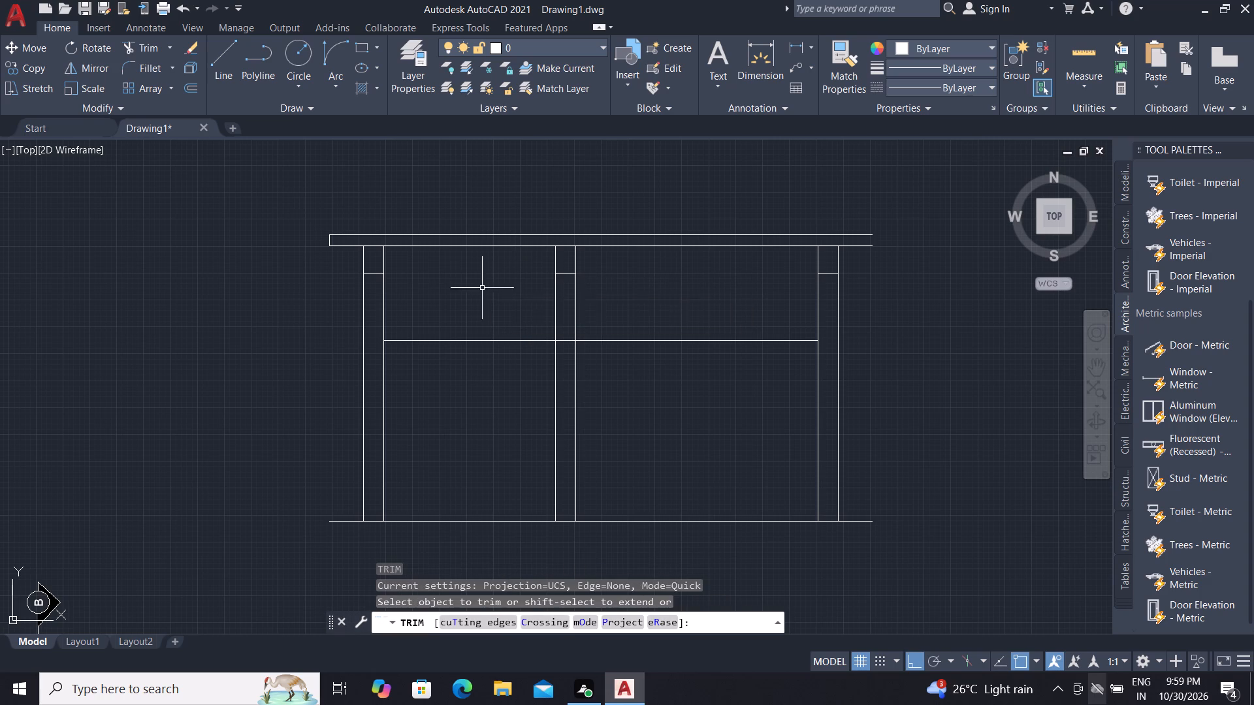
Close the slab's open right end with a vertical line from its top edge to its bottom edge.
key("l")
key("space")
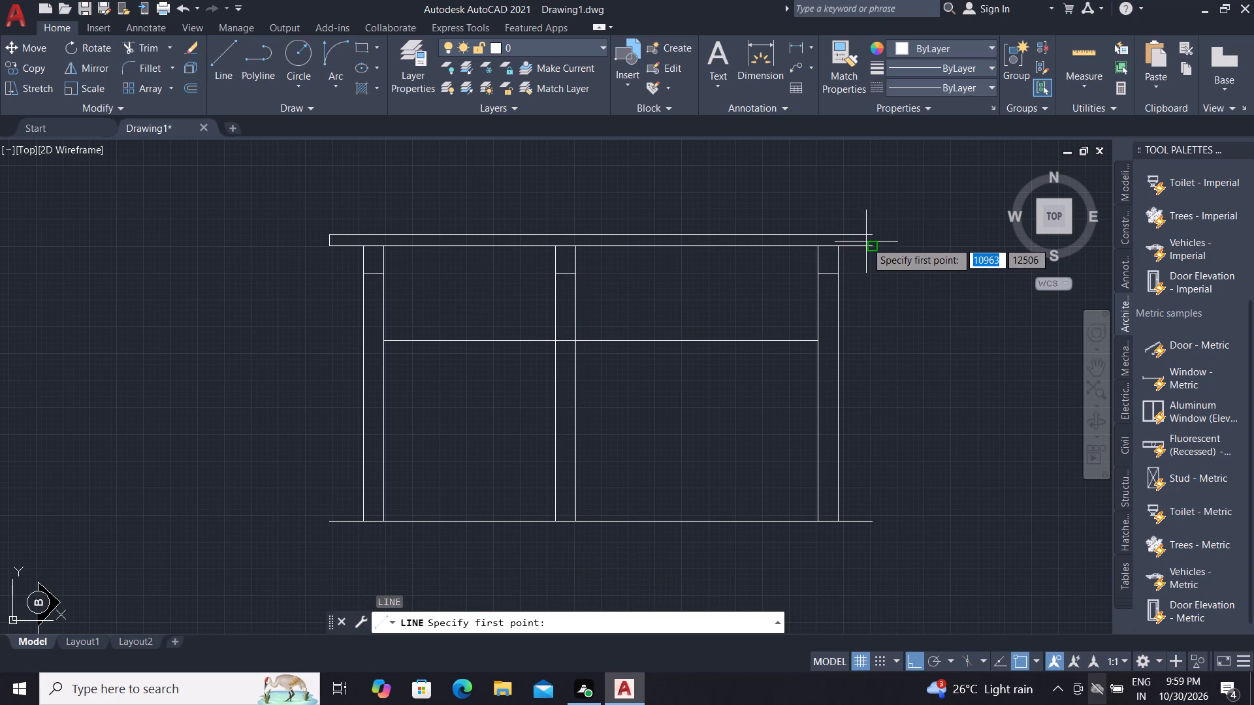
scroll(866, 242, "up", 2)
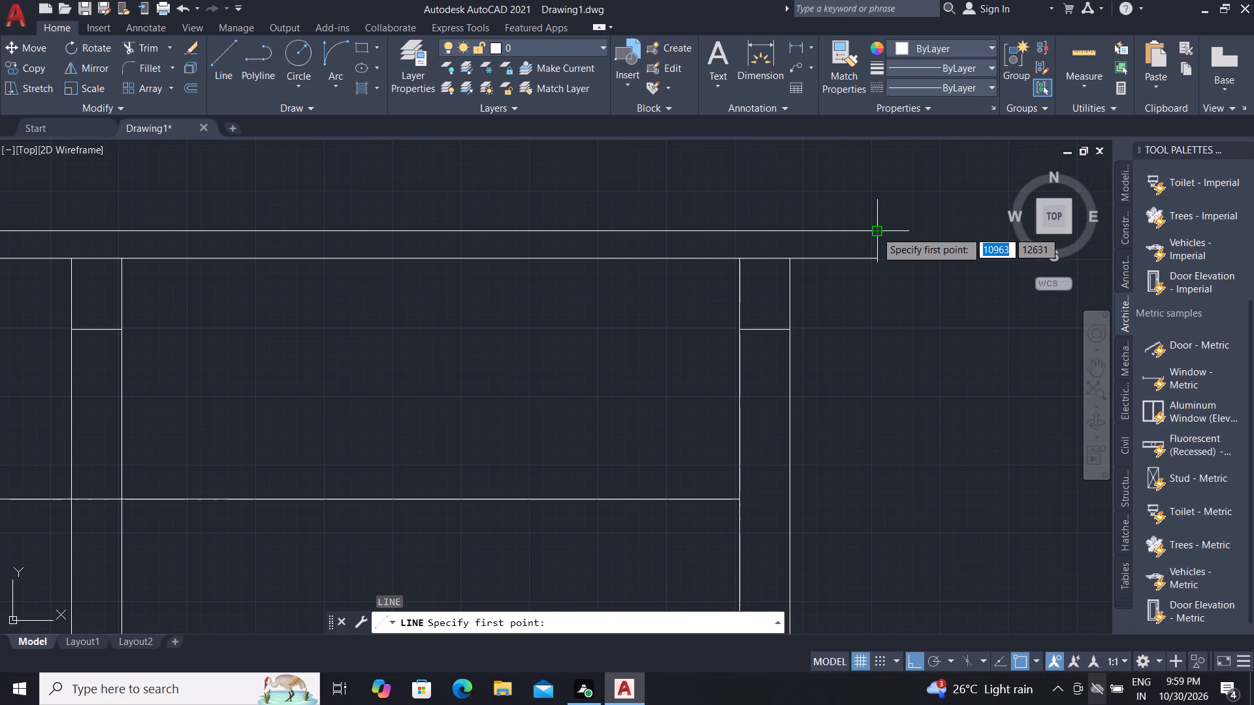
left_click(876, 231)
left_click(882, 260)
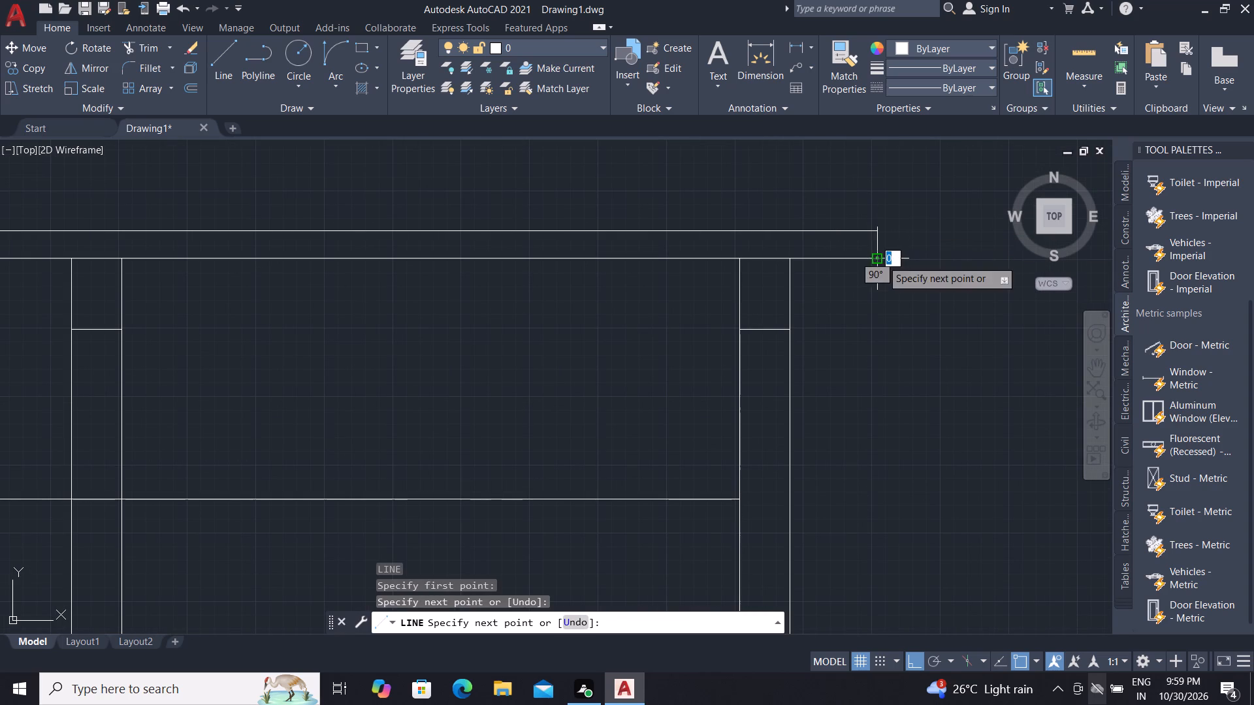
Trim the slab's bottom edge where it crosses the right, intermediate and left wall beams.
key("Escape")
scroll(788, 369, "down", 1)
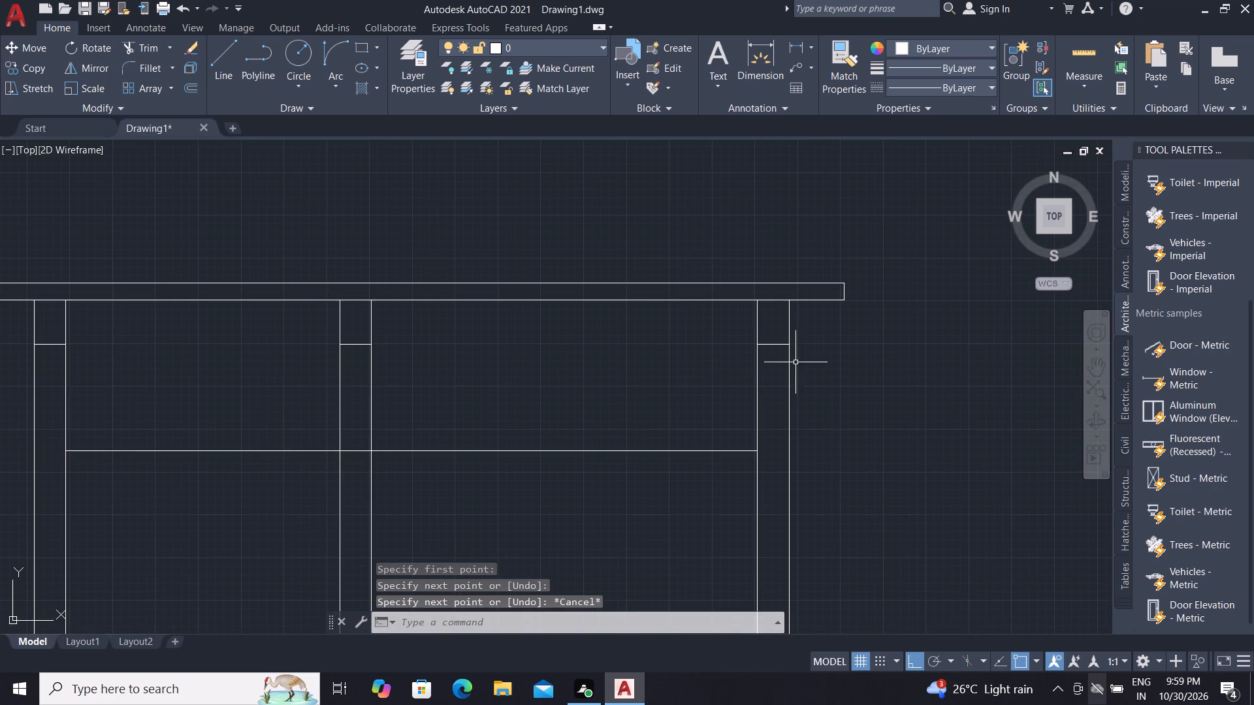
type("TR")
key("space")
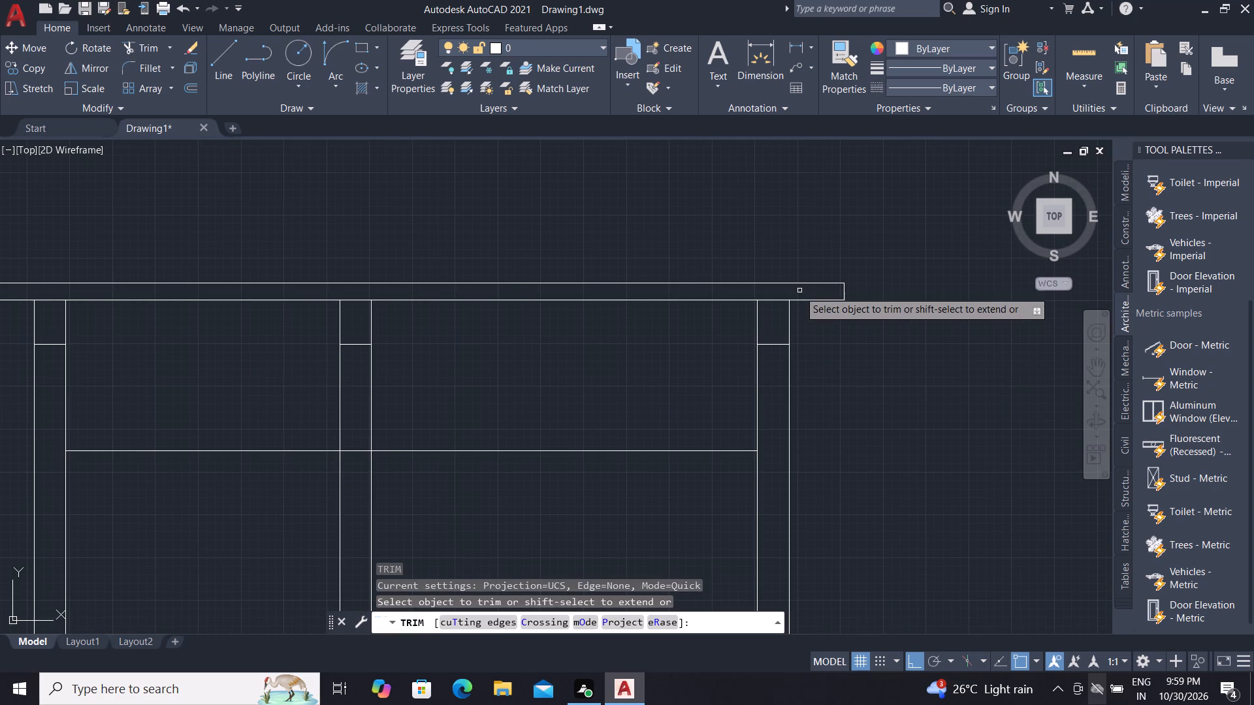
left_click(777, 302)
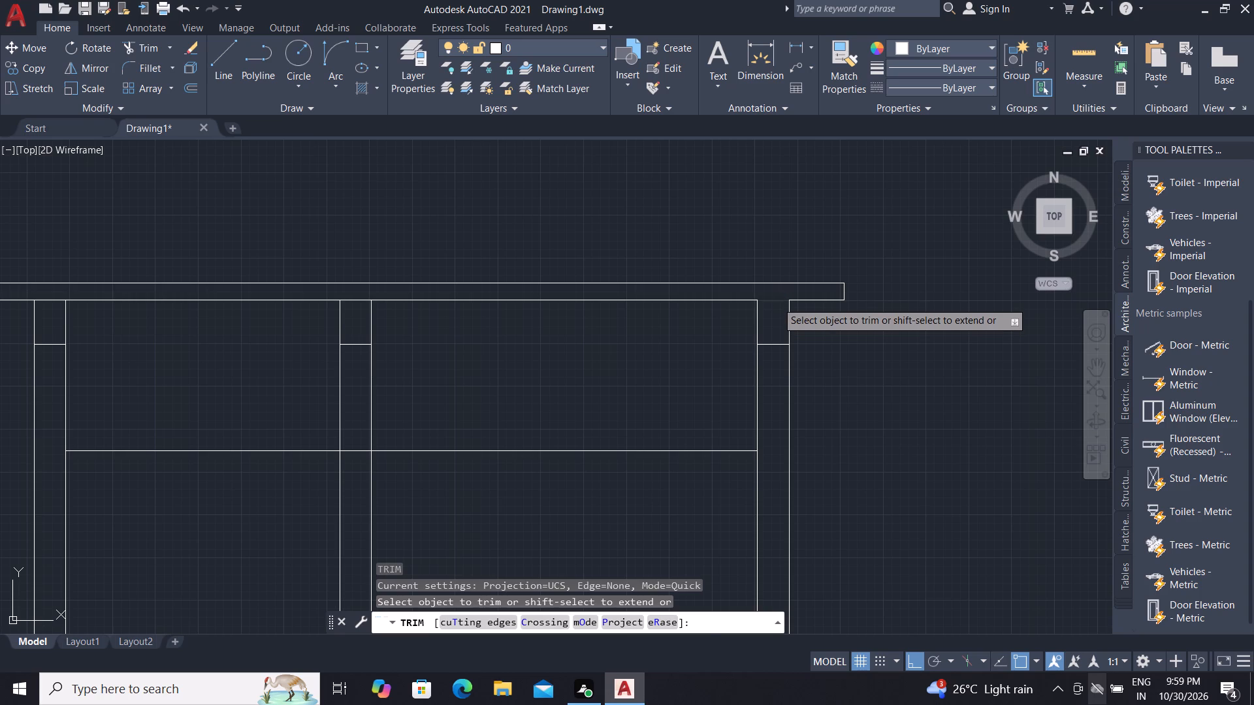
left_click(355, 304)
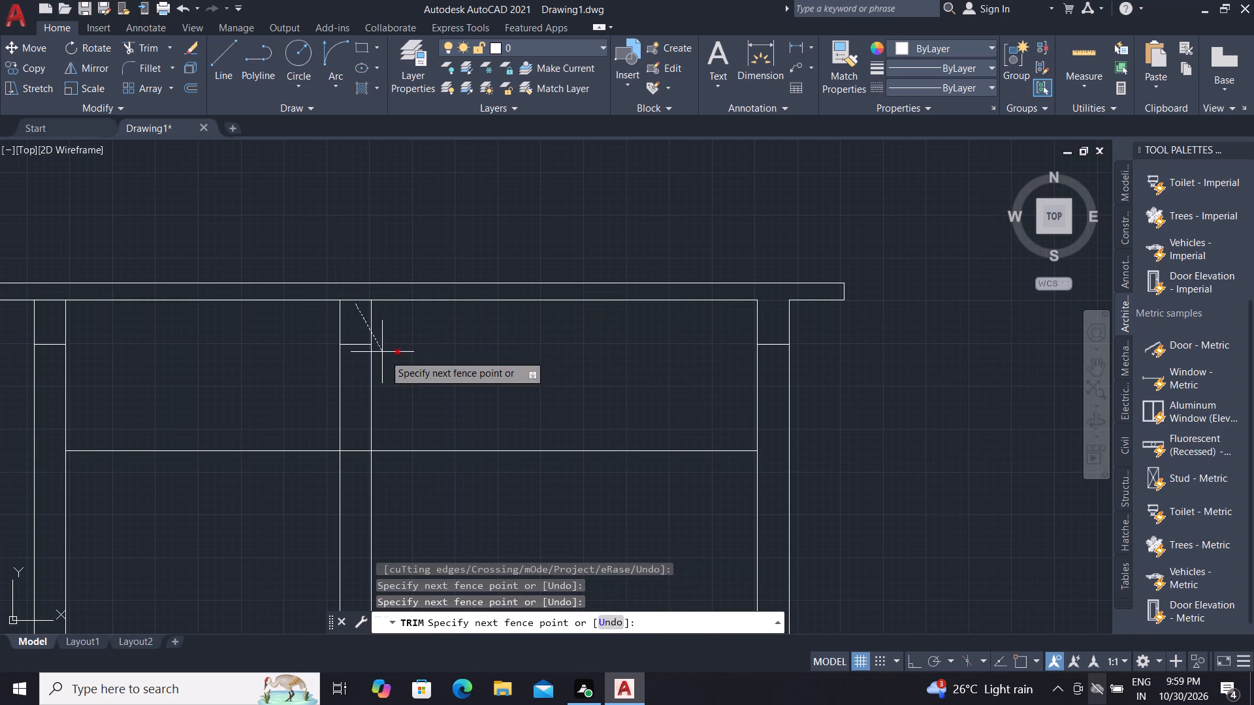
left_click(359, 298)
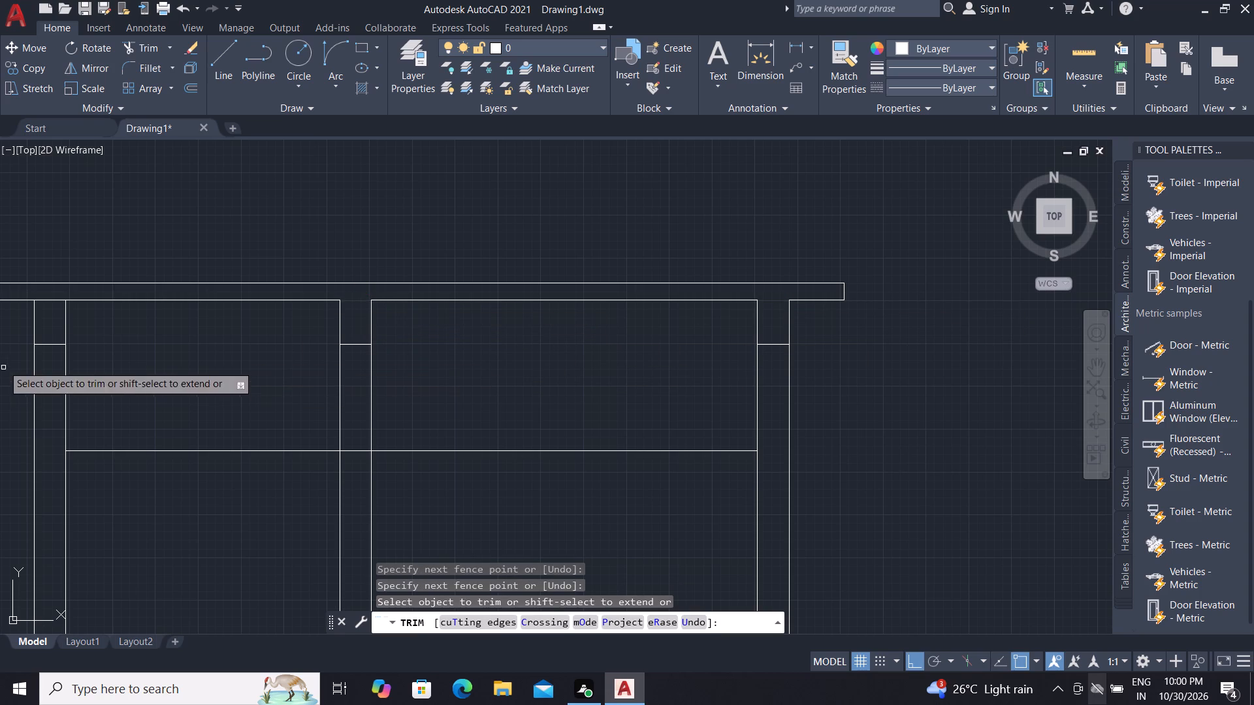
left_click(45, 303)
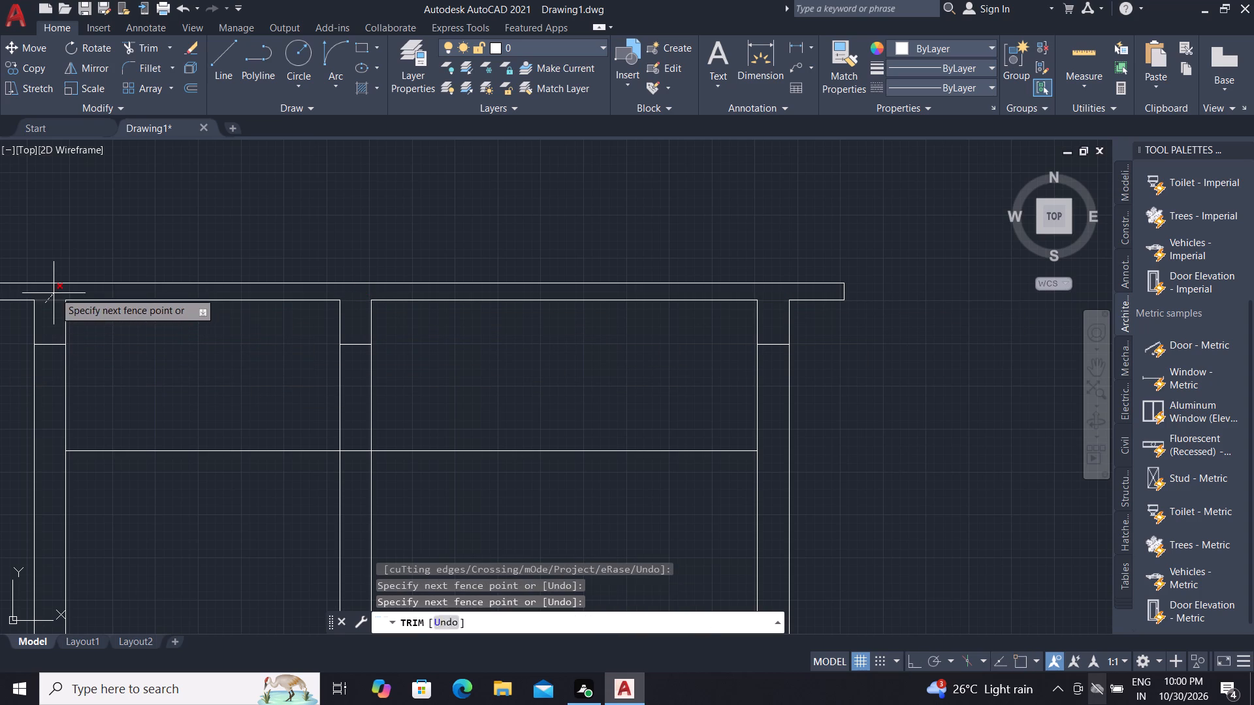
left_click(55, 290)
key("Escape")
scroll(247, 373, "down", 1)
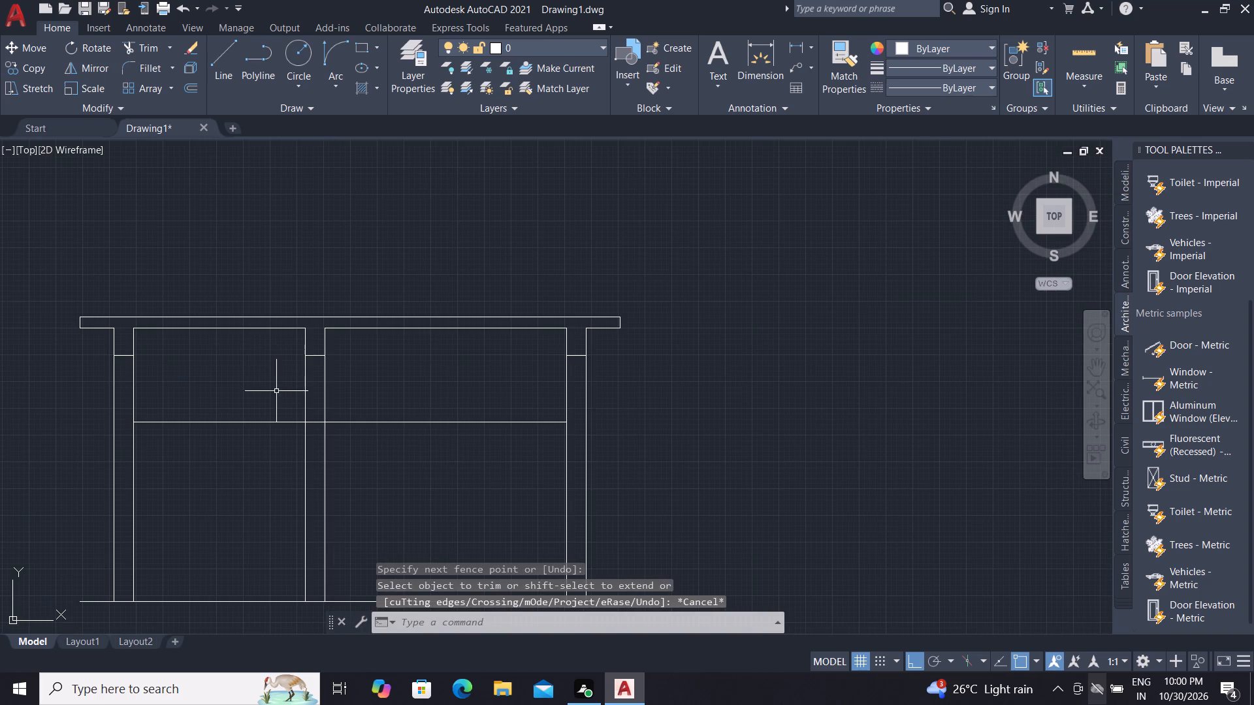
Trim away the horizontal line spanning between the outer walls below the beams, including its piece inside the intermediate wall.
scroll(445, 385, "down", 1)
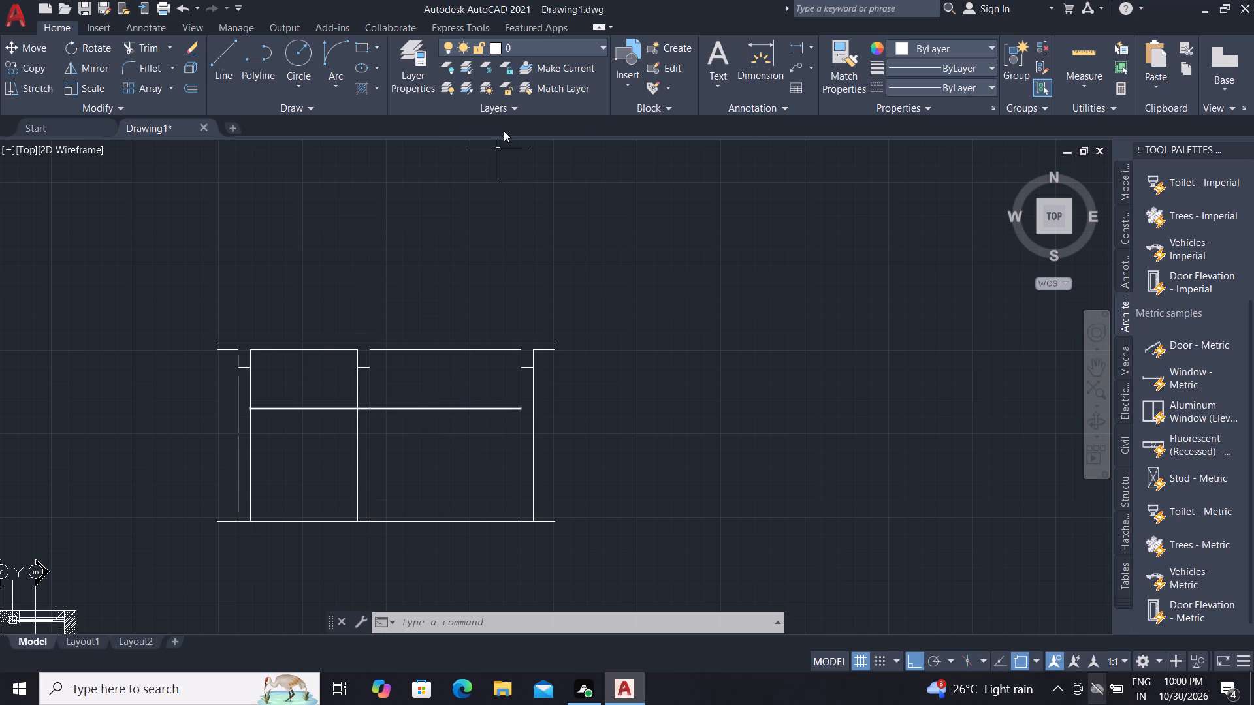
type("TR")
key("space")
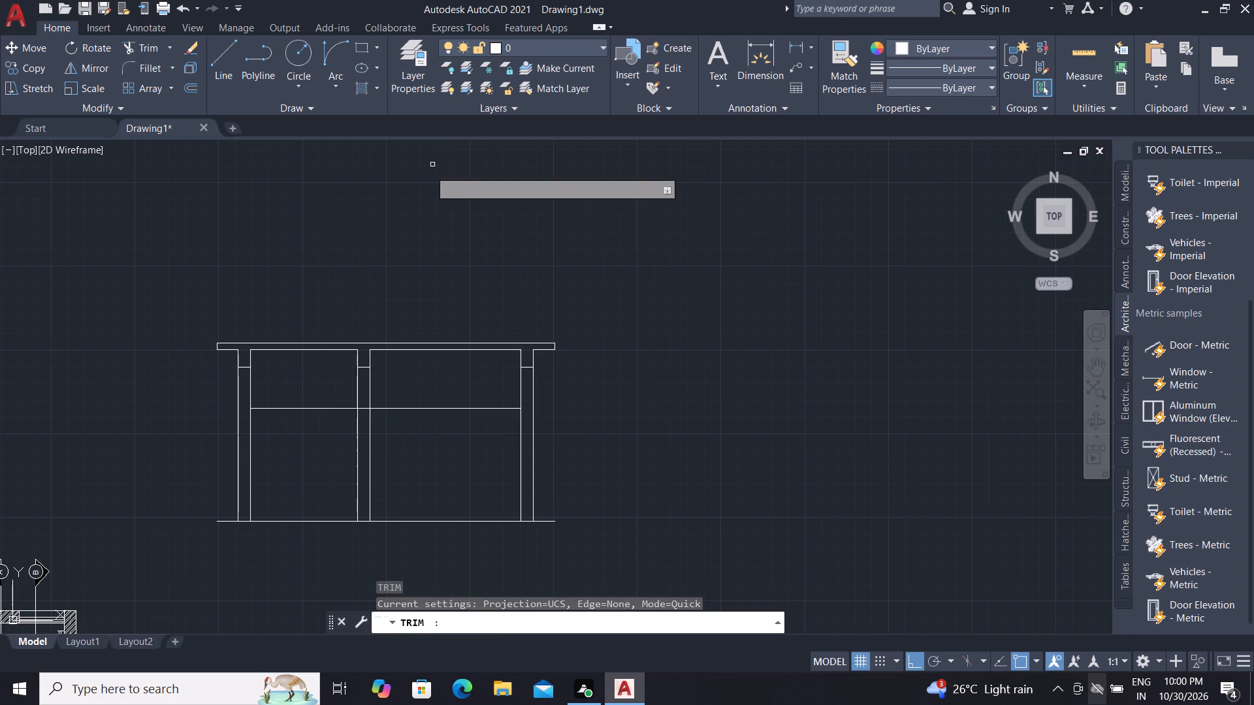
left_click(329, 409)
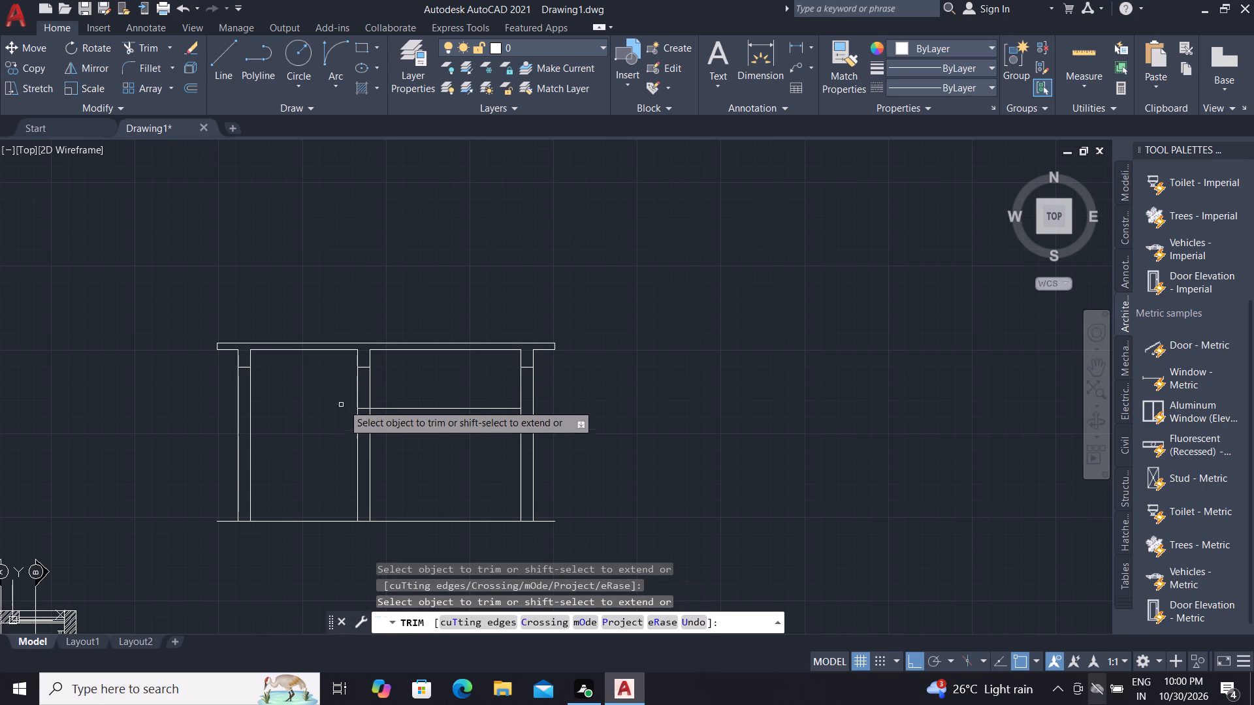
left_click(367, 407)
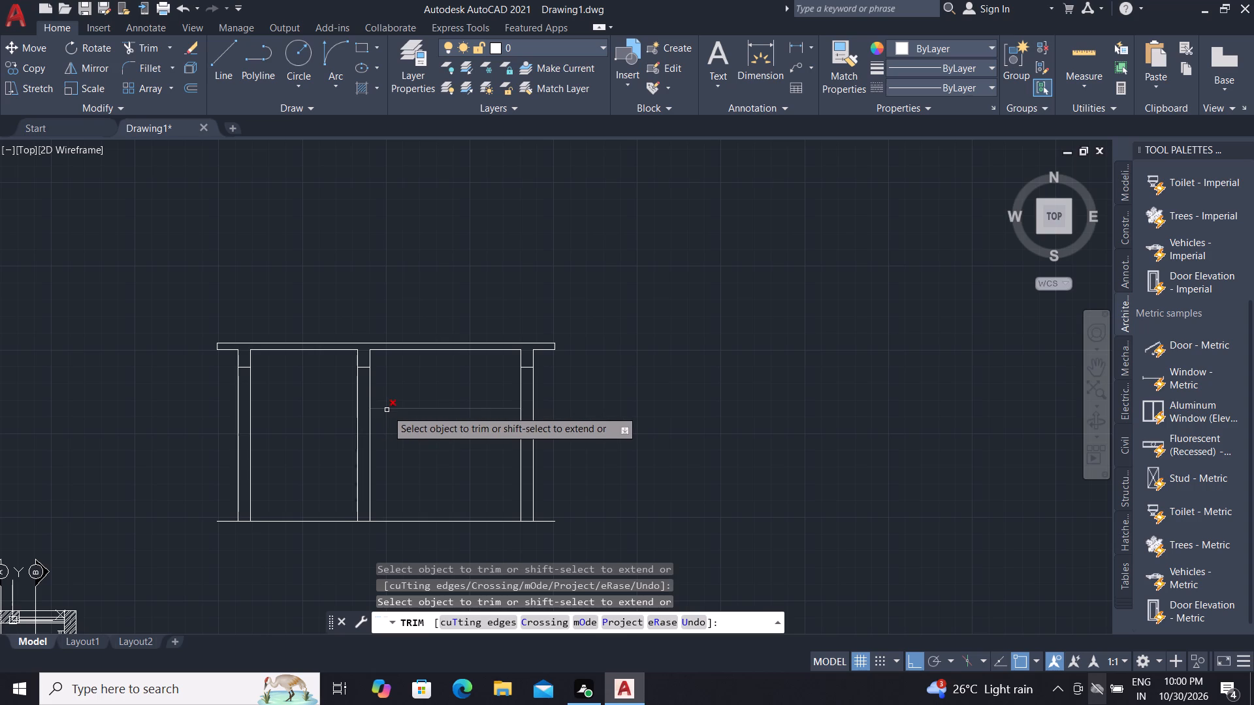
left_click(387, 410)
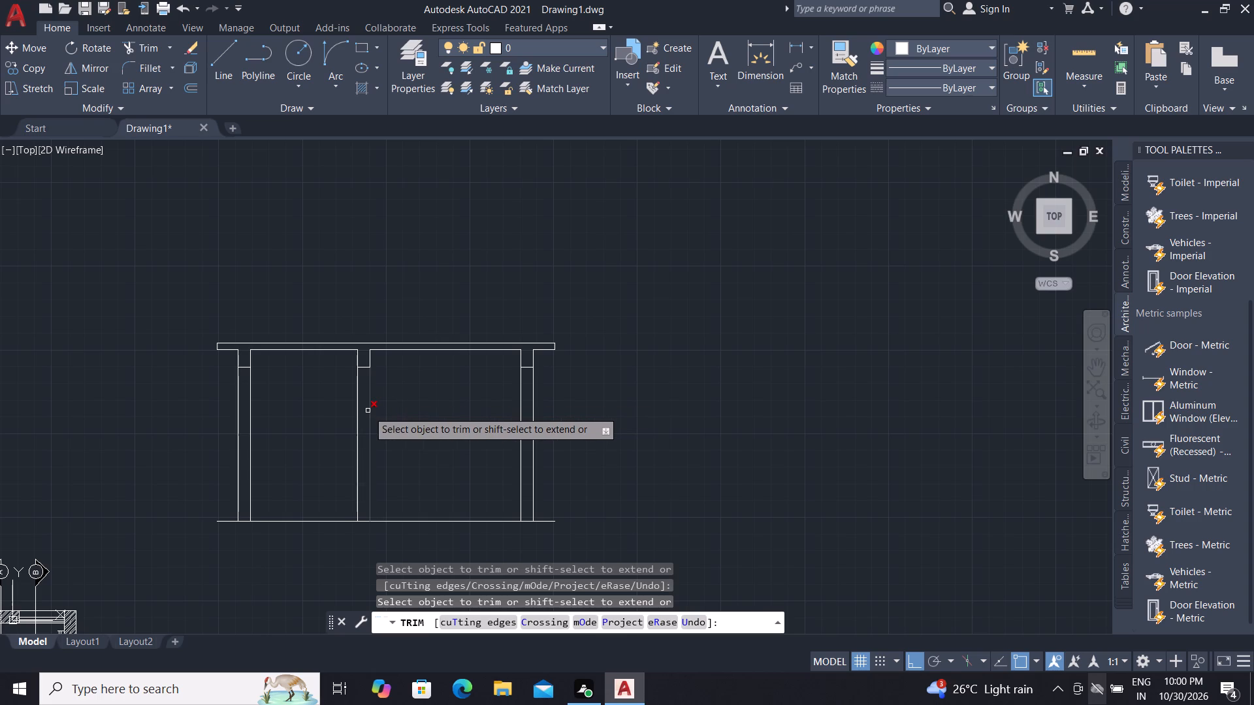
Replace the intermediate wall's right face below the beam with a 2875 vertical line from the beam underside's midpoint to the level line.
left_click(368, 411)
key("Escape")
type("L")
key("space")
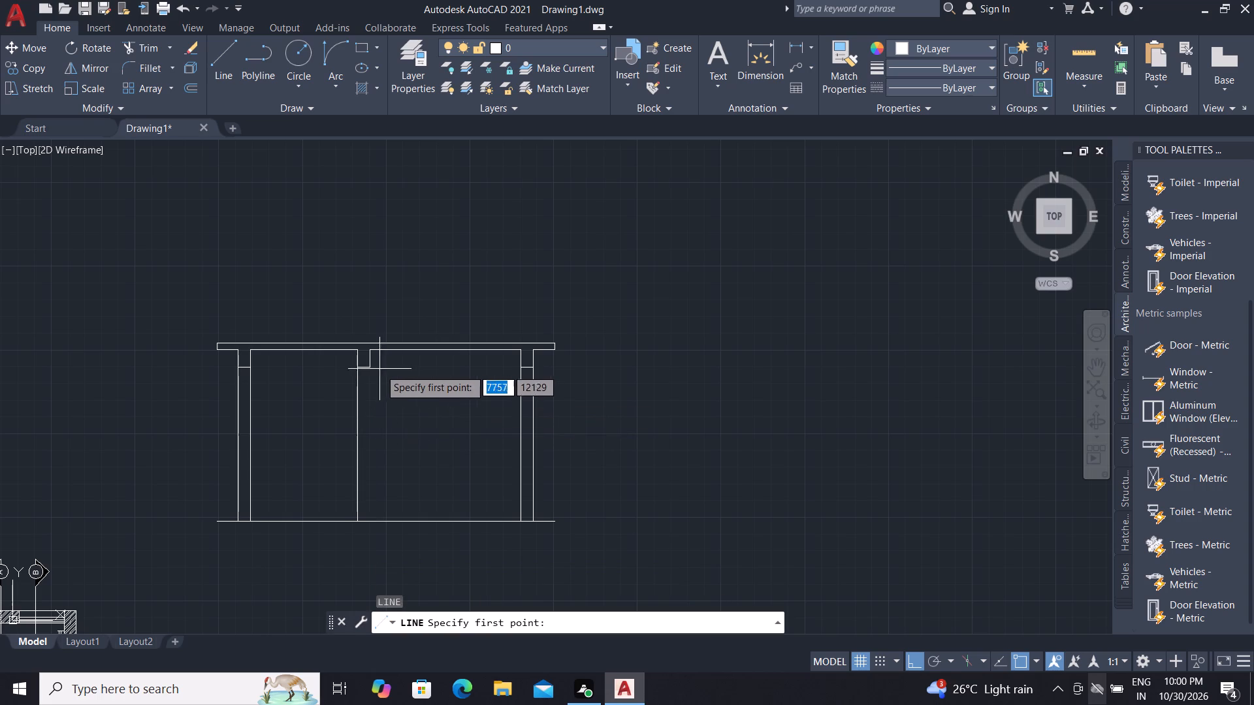
scroll(368, 366, "up", 3)
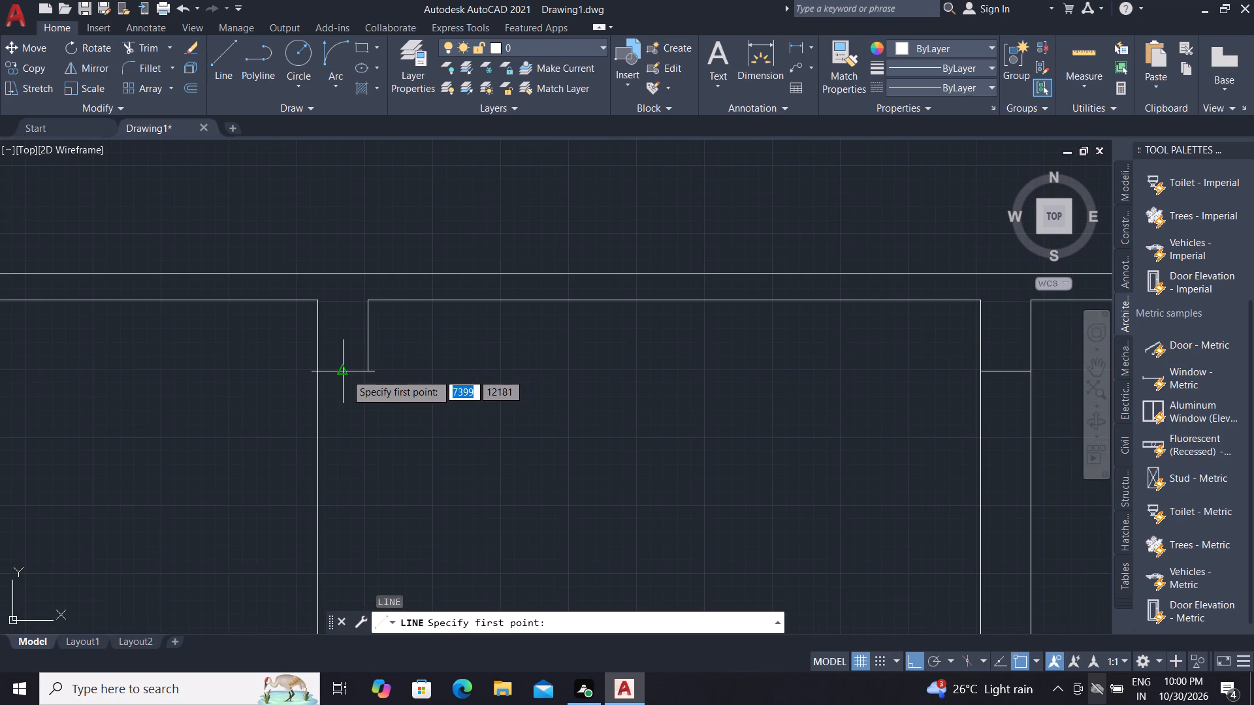
left_click(346, 373)
scroll(368, 354, "down", 5)
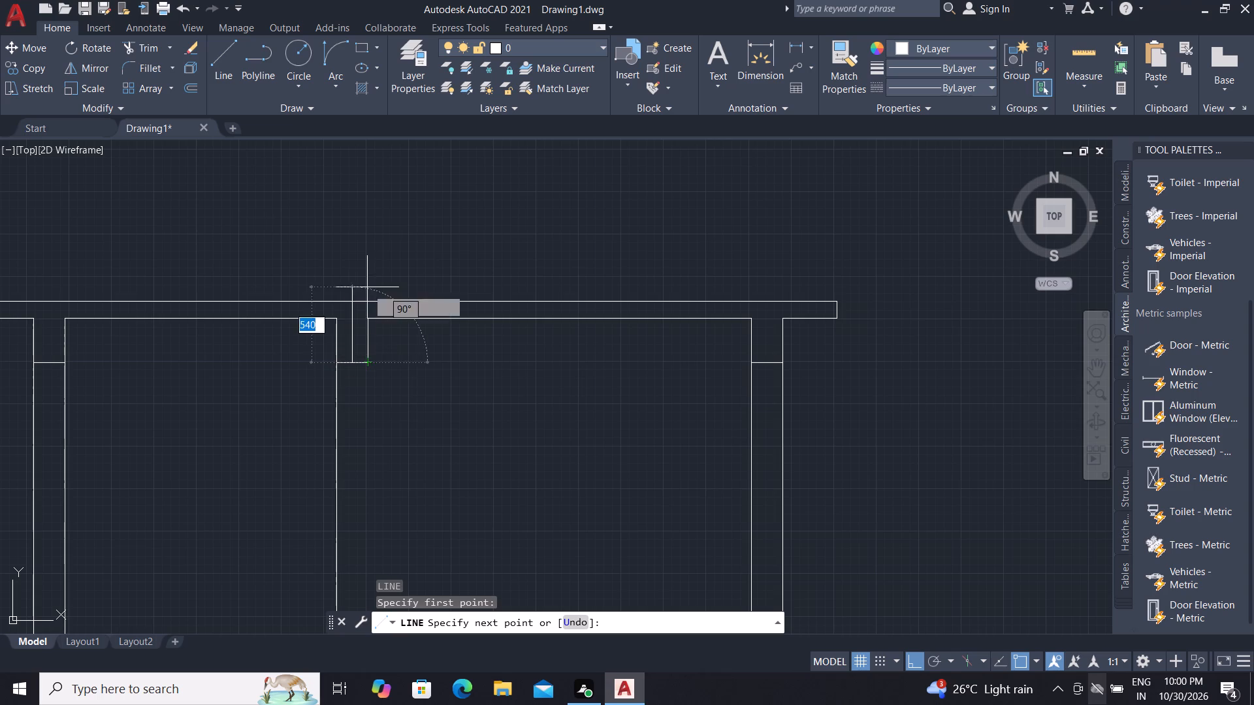
scroll(361, 381, "down", 3)
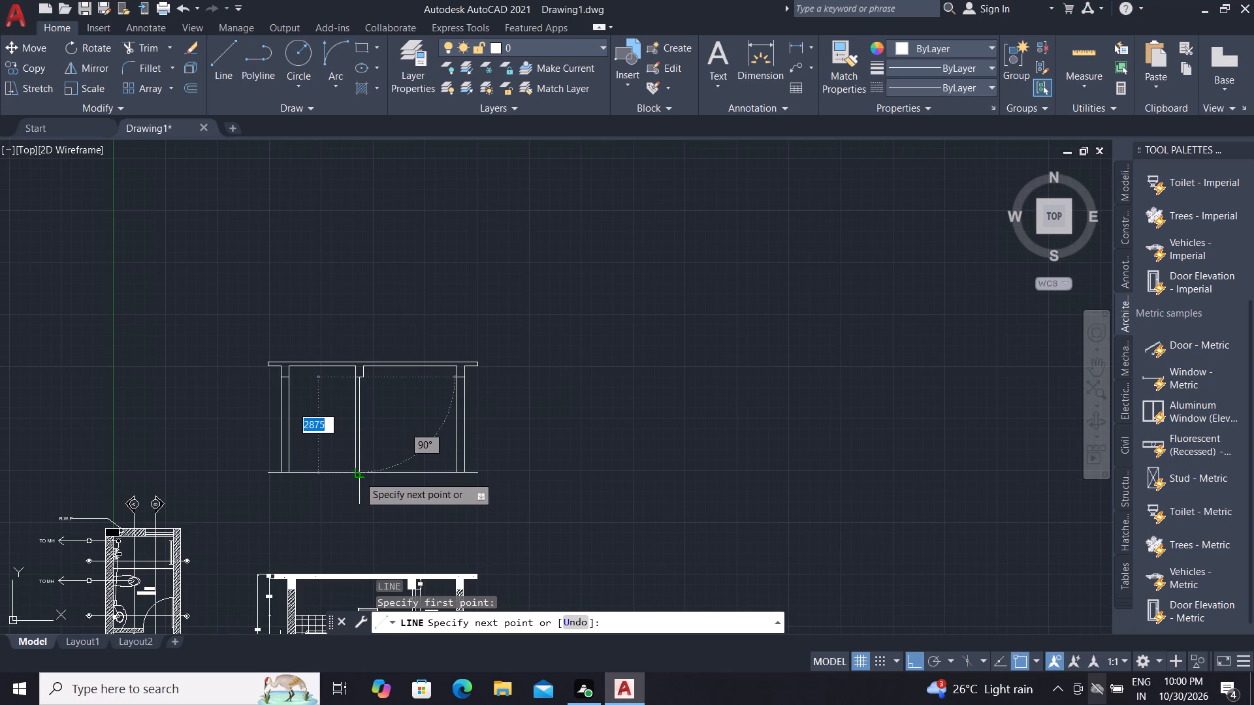
scroll(359, 476, "up", 3)
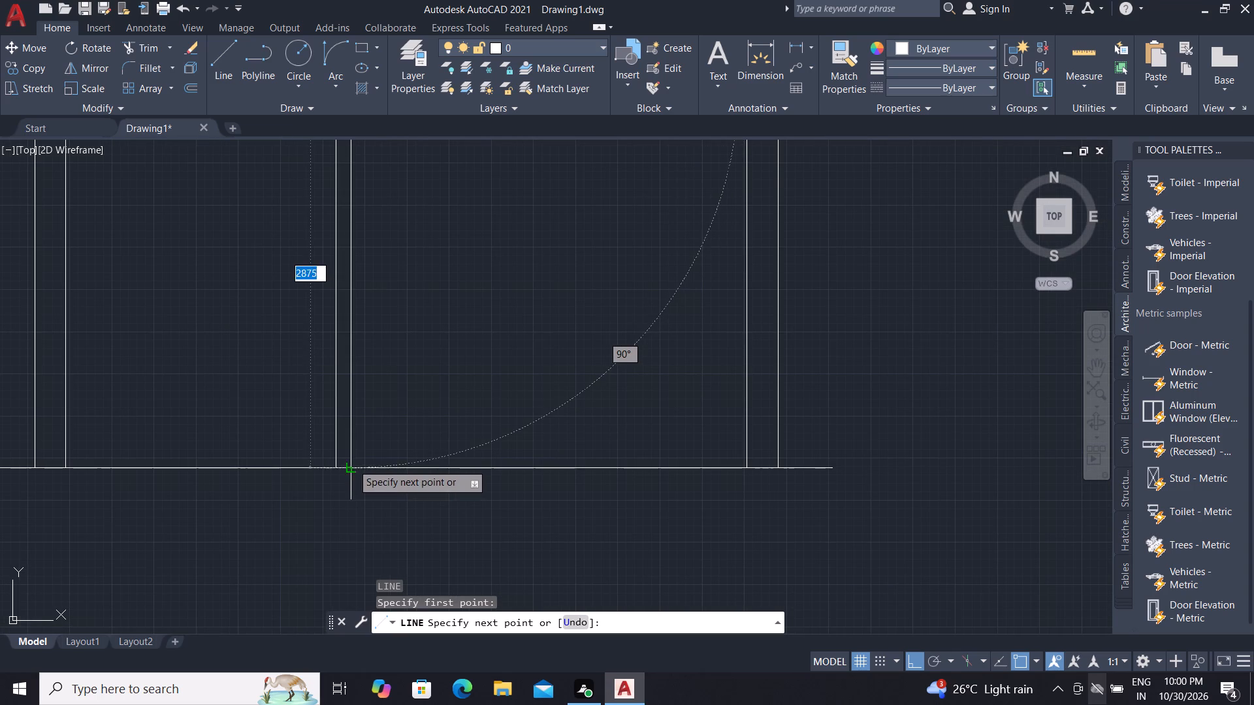
left_click(352, 463)
key("Escape")
scroll(405, 455, "down", 2)
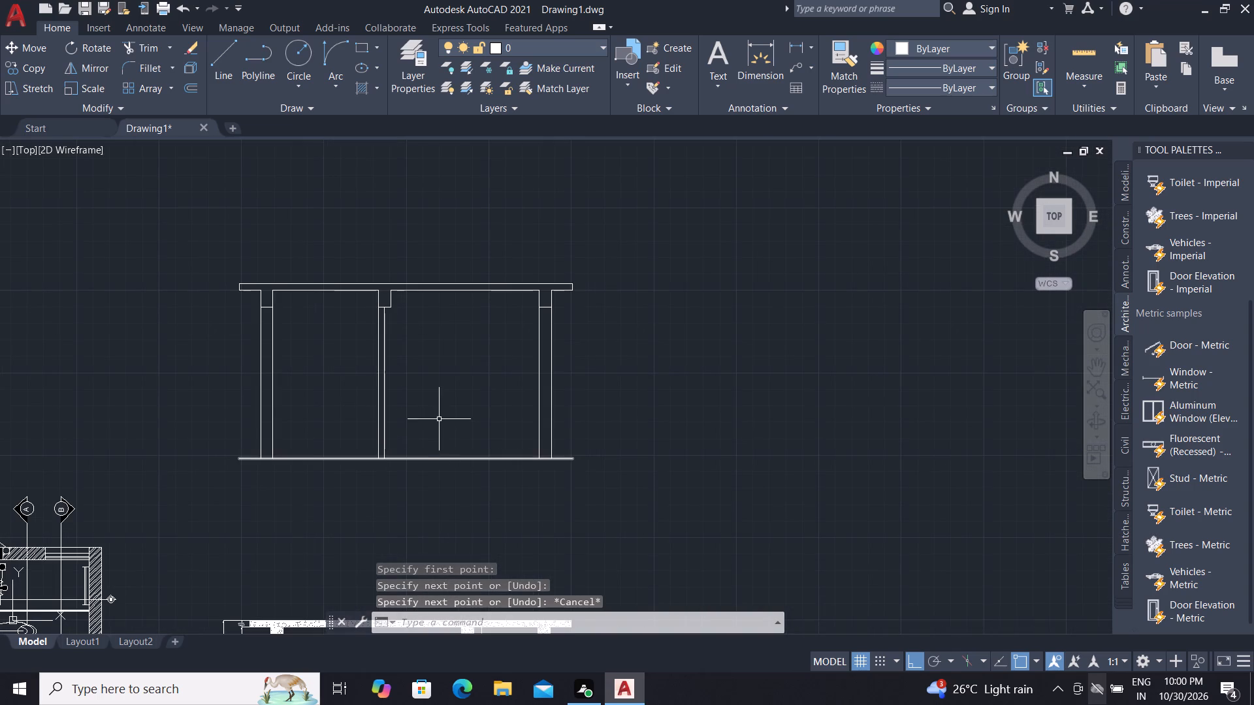
Hatch the narrowed intermediate wall with the ANSI32 pattern at scale 200.
scroll(494, 384, "down", 1)
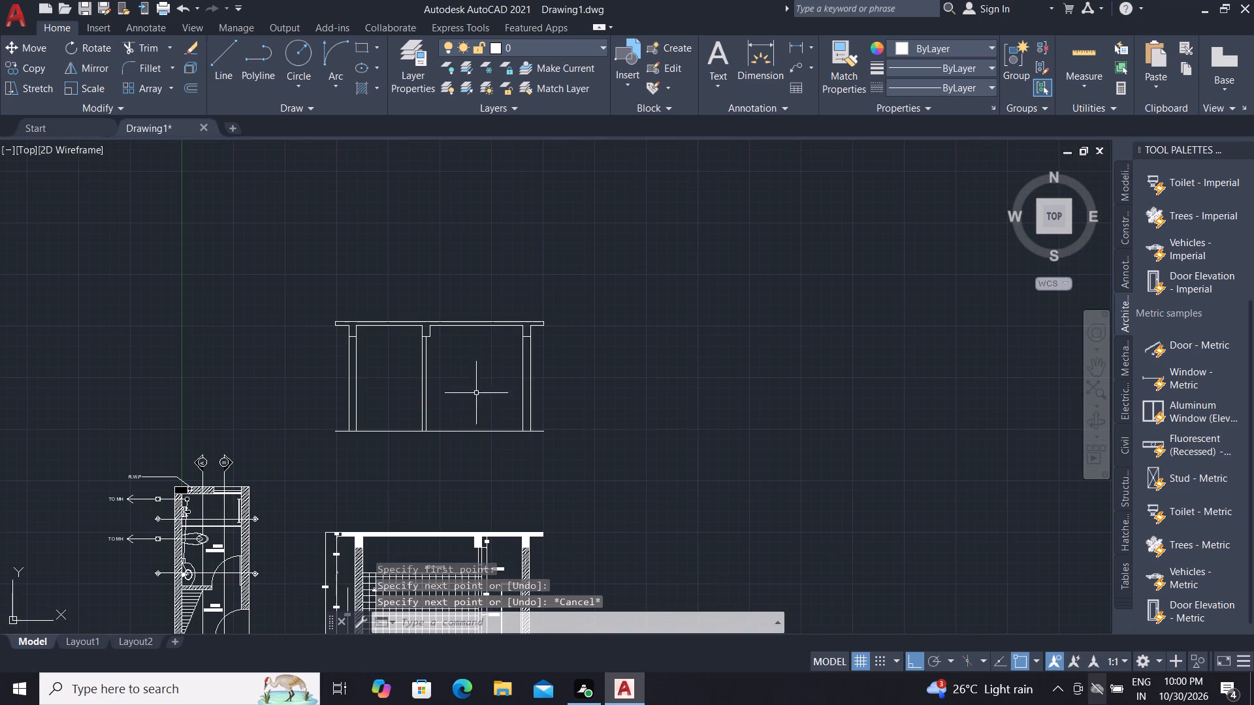
scroll(406, 393, "up", 2)
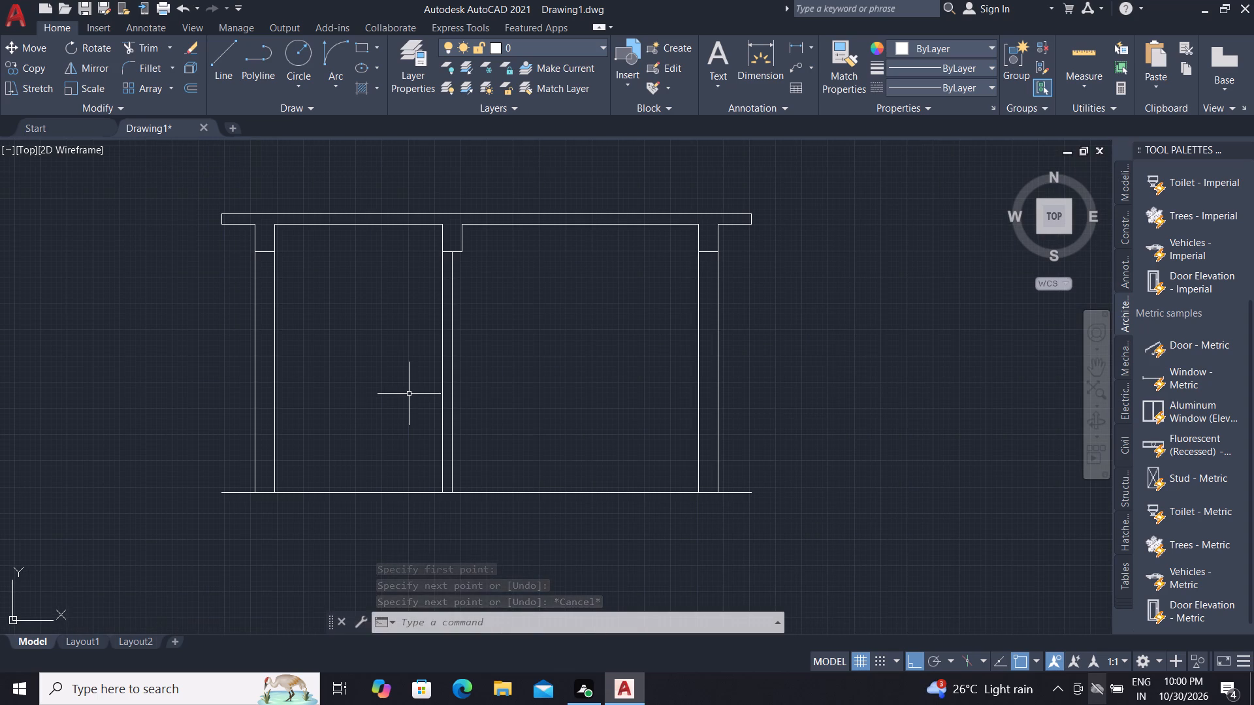
key("h")
key("space")
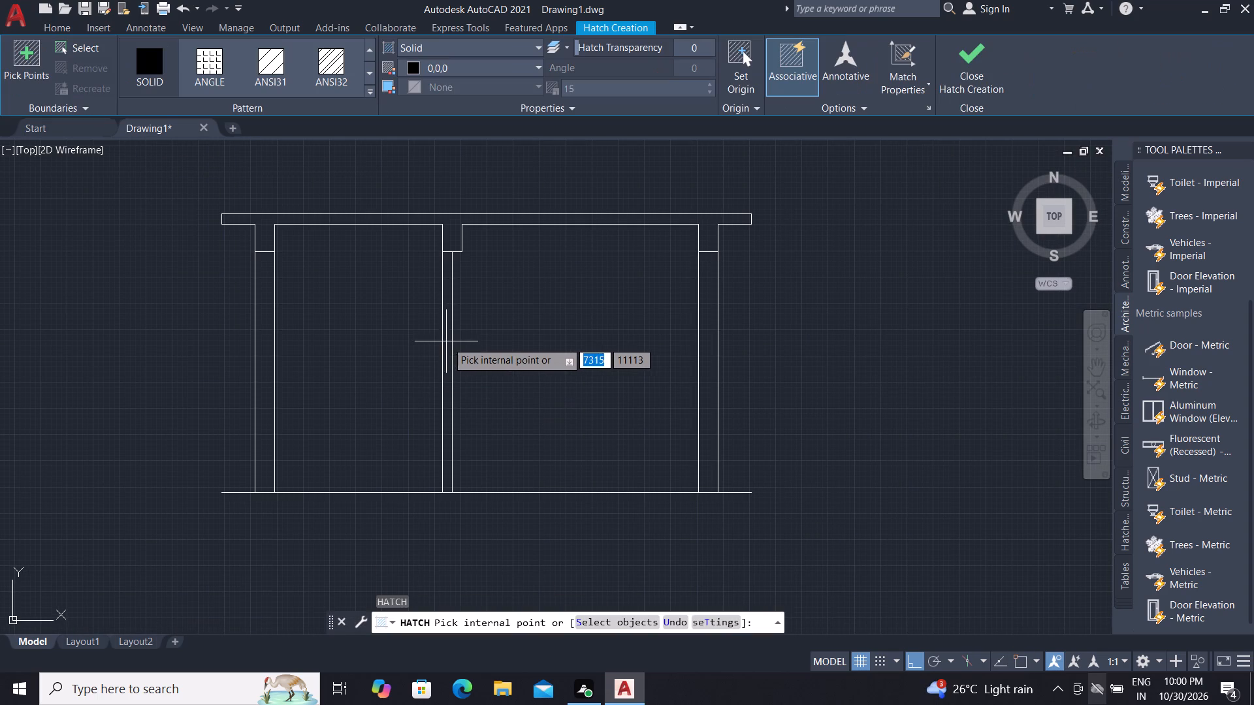
left_click(447, 341)
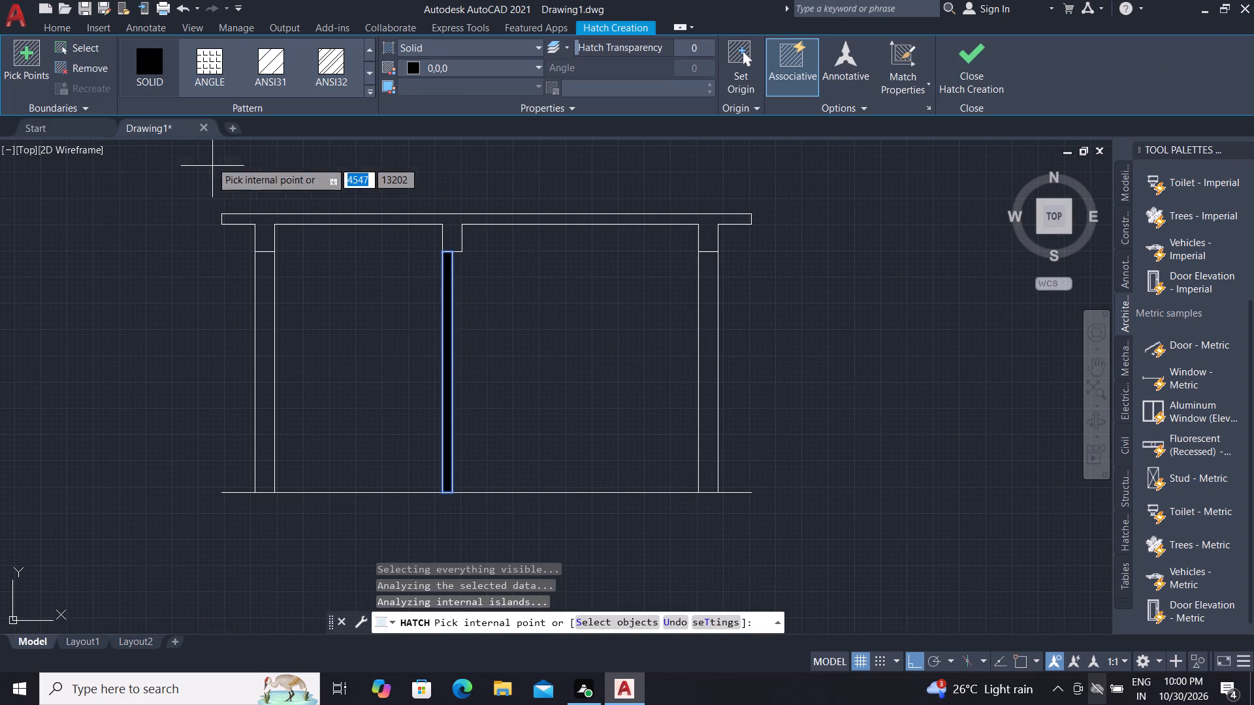
left_click(334, 63)
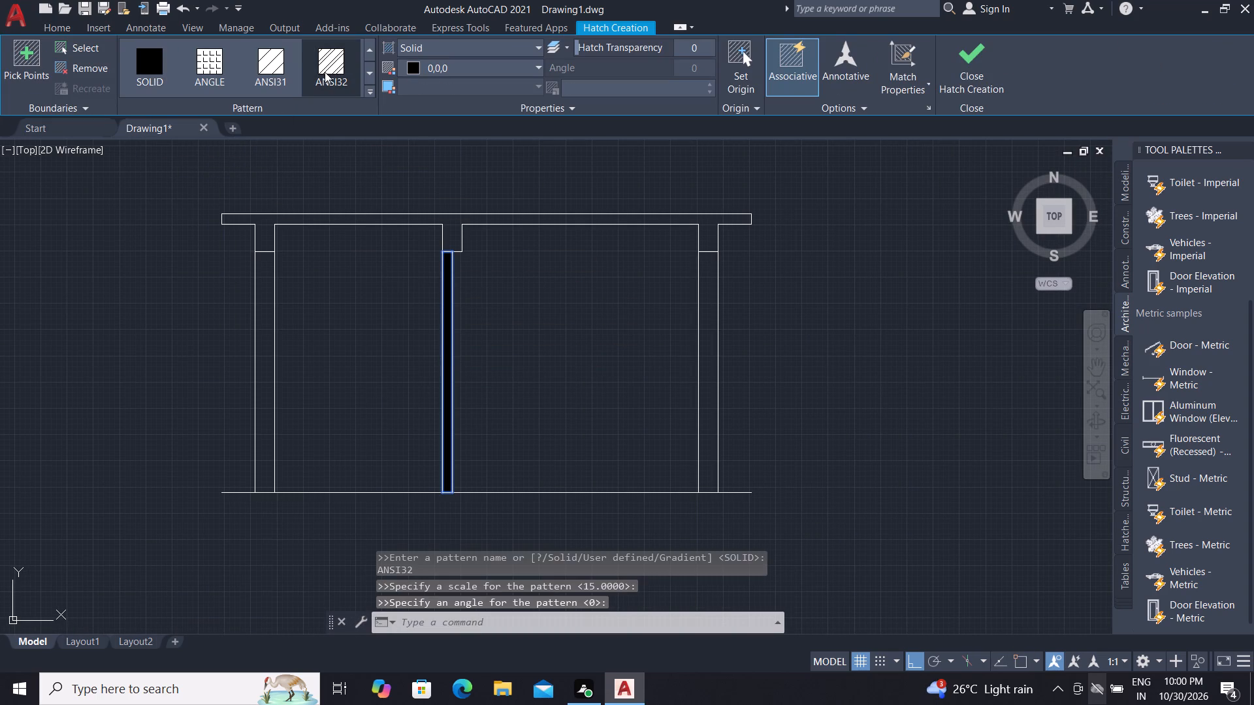
left_click(581, 90)
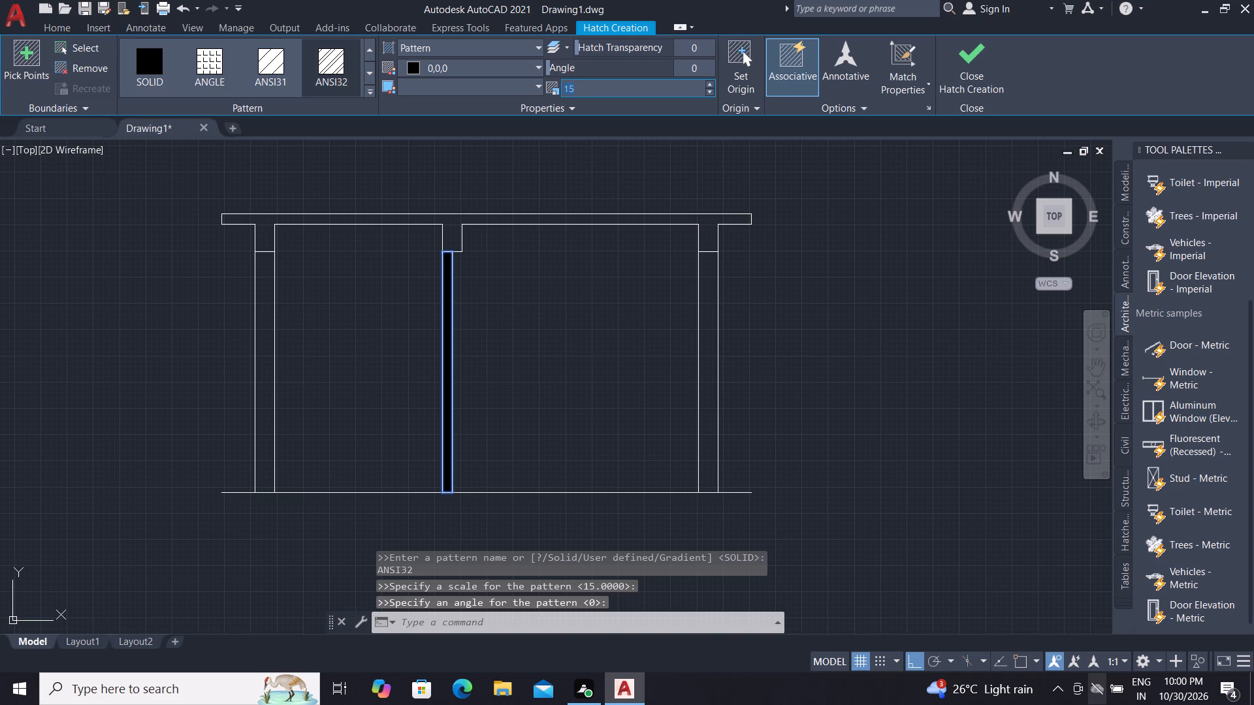
key("BackSpace")
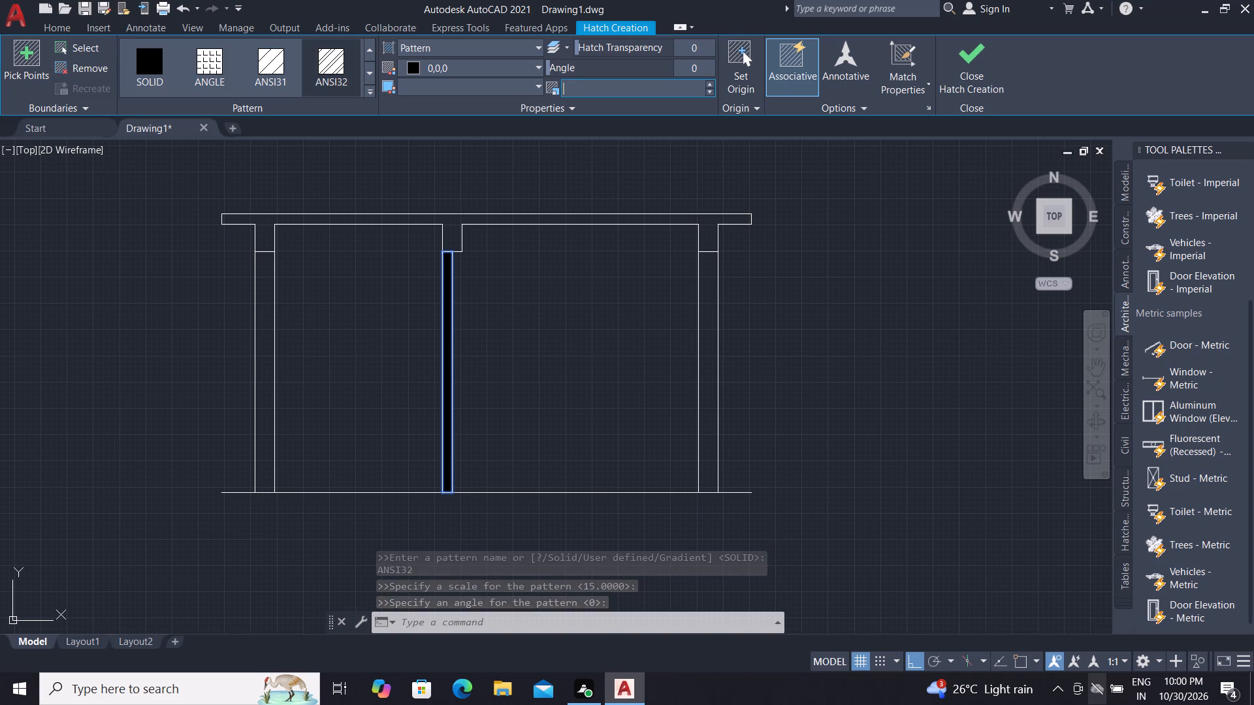
type("200")
key("Return")
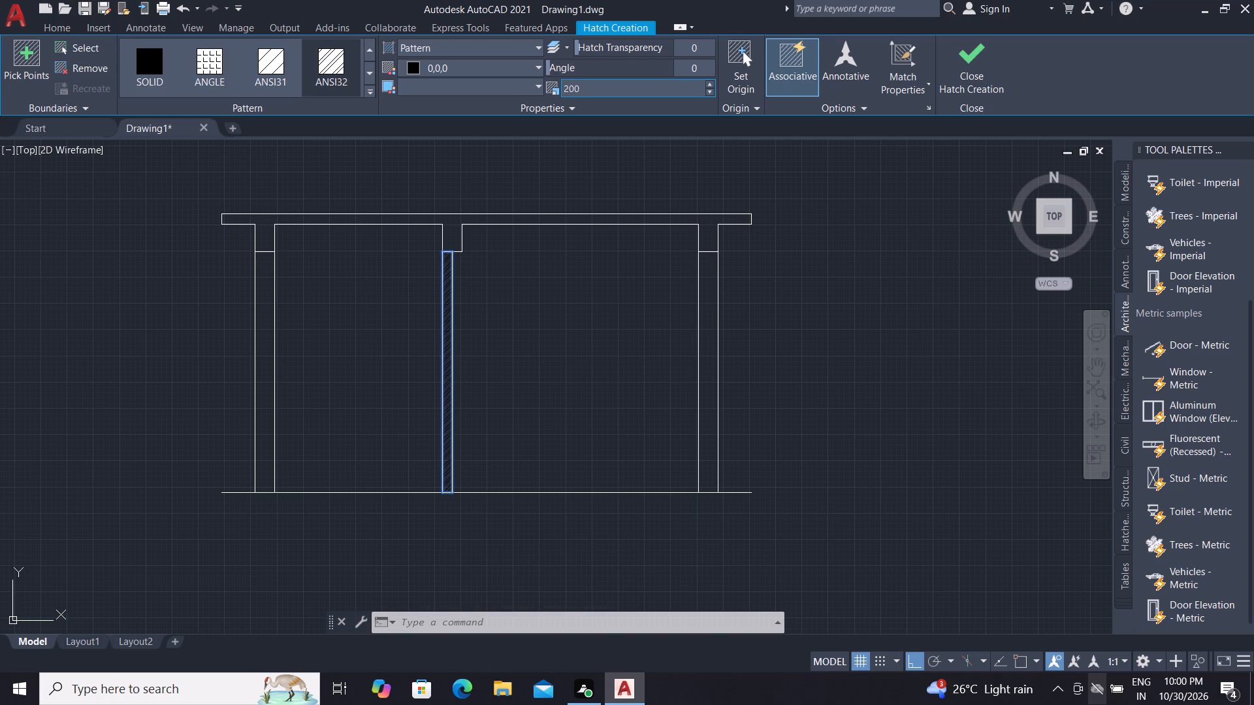
key("Escape")
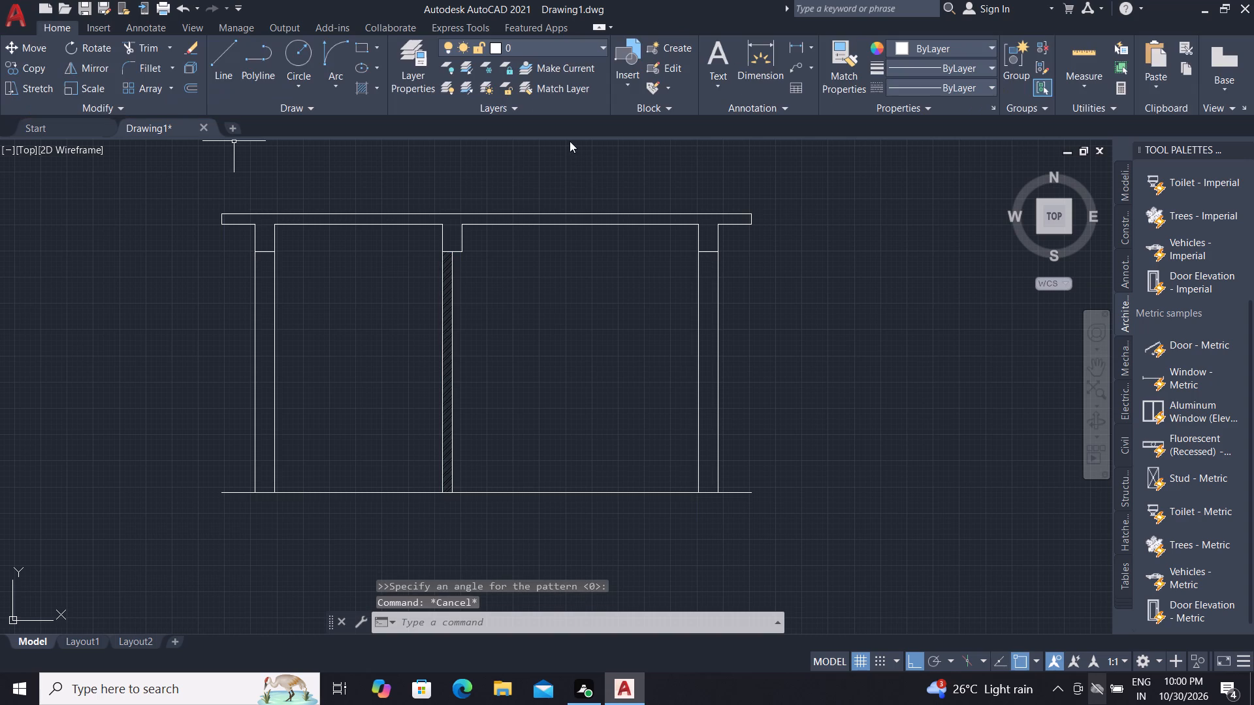
Hatch the intermediate, left and right walls below their beams with the ANSI32 pattern at scale 200.
type("H")
key("space")
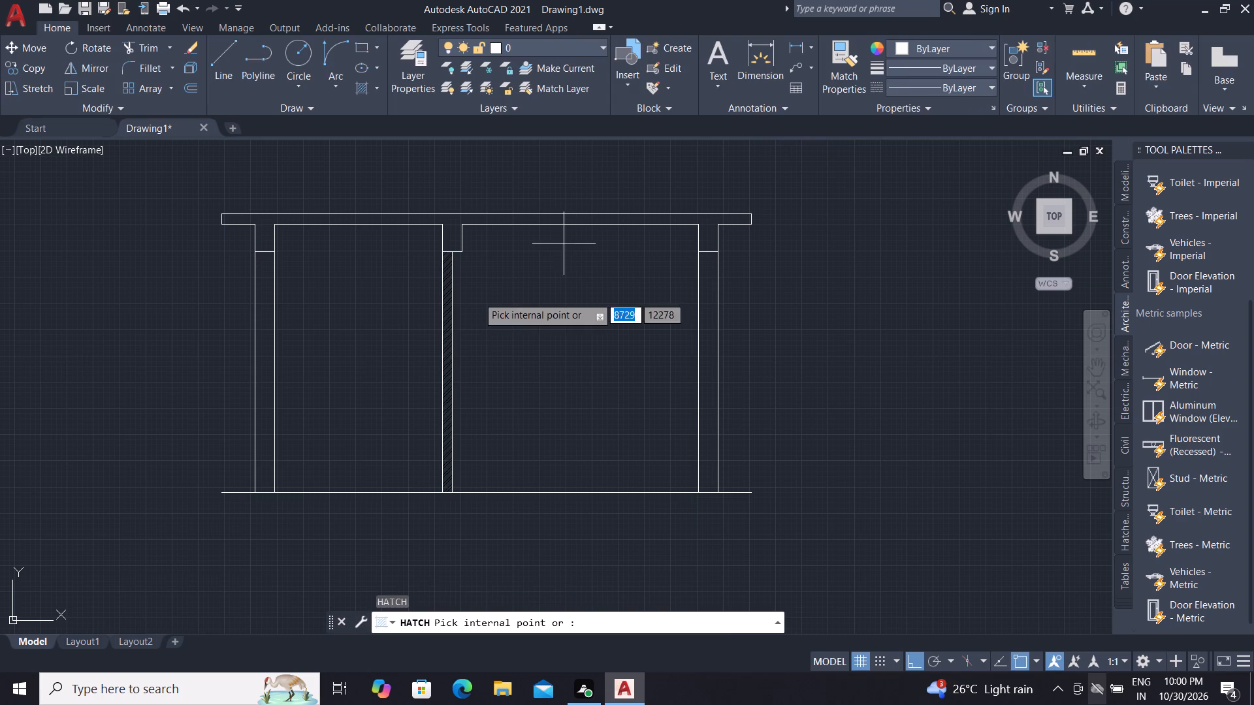
left_click(447, 287)
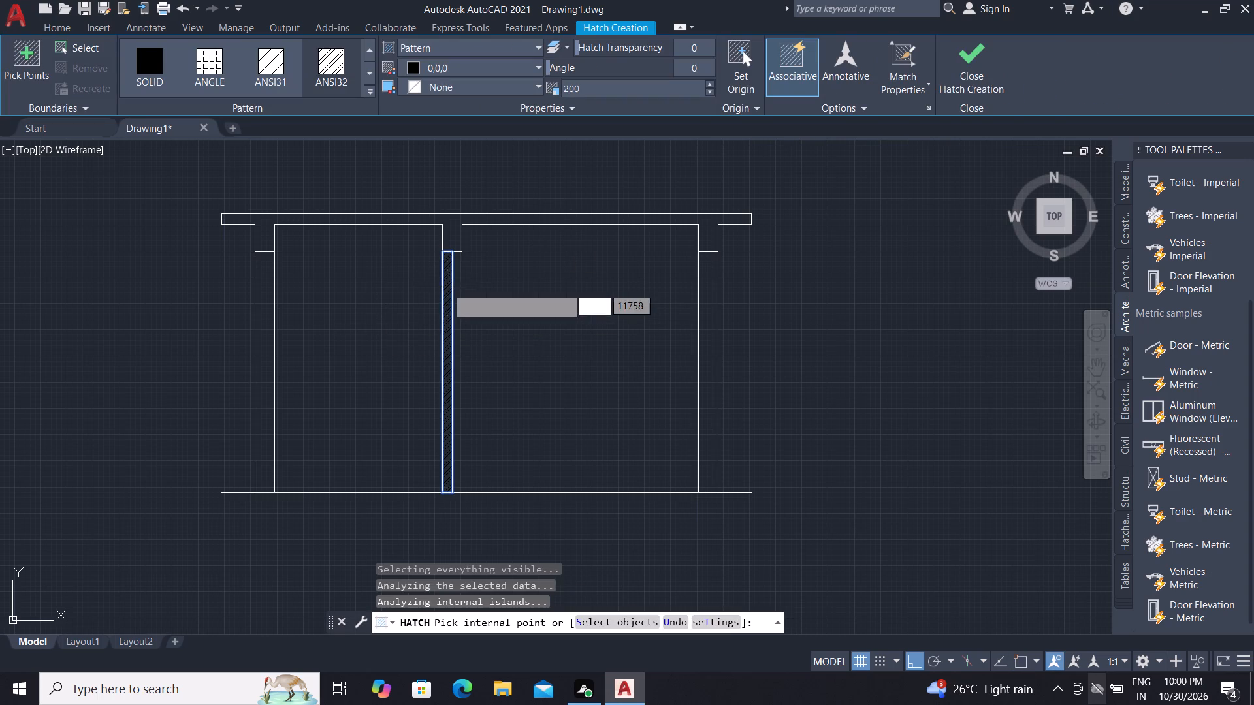
left_click(266, 364)
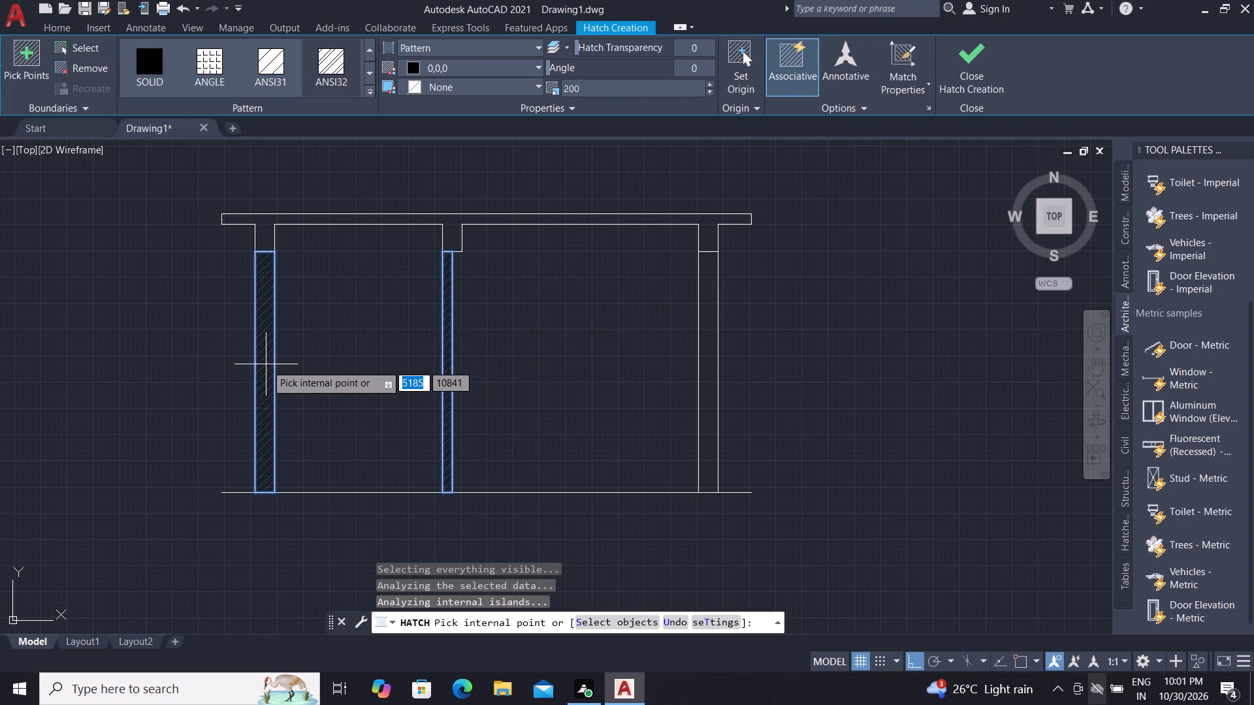
left_click(709, 318)
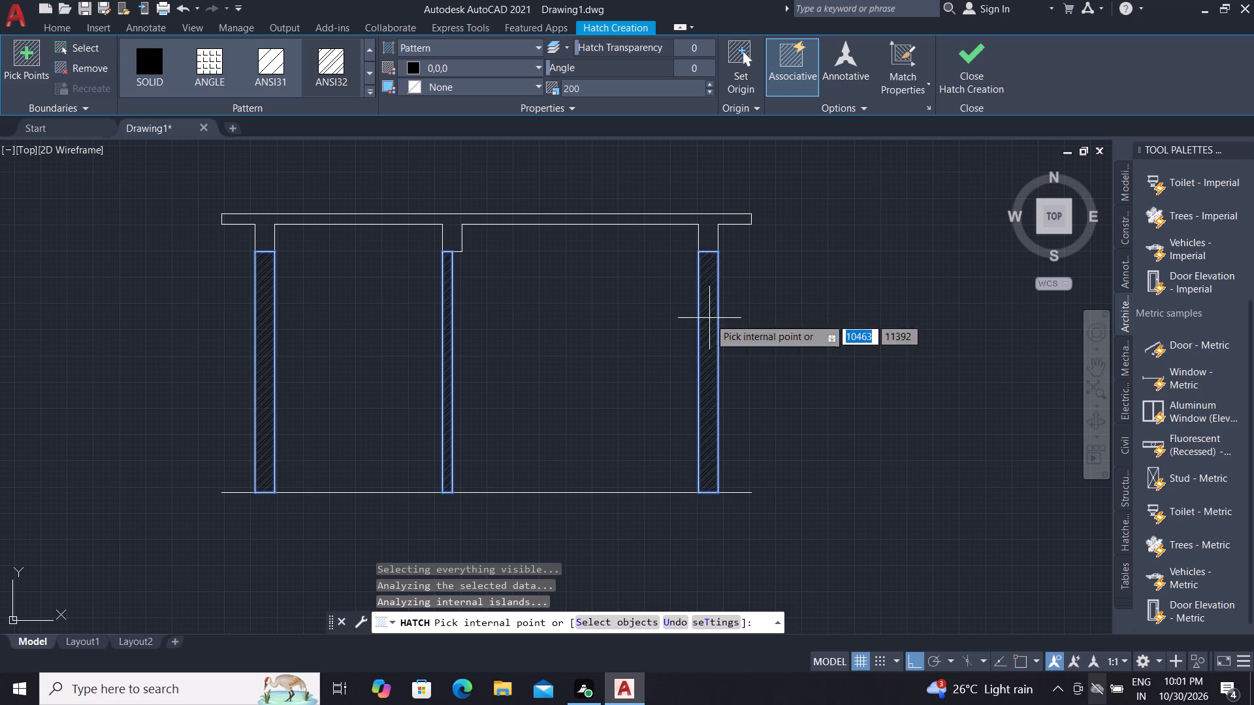
key("Escape")
key("grave")
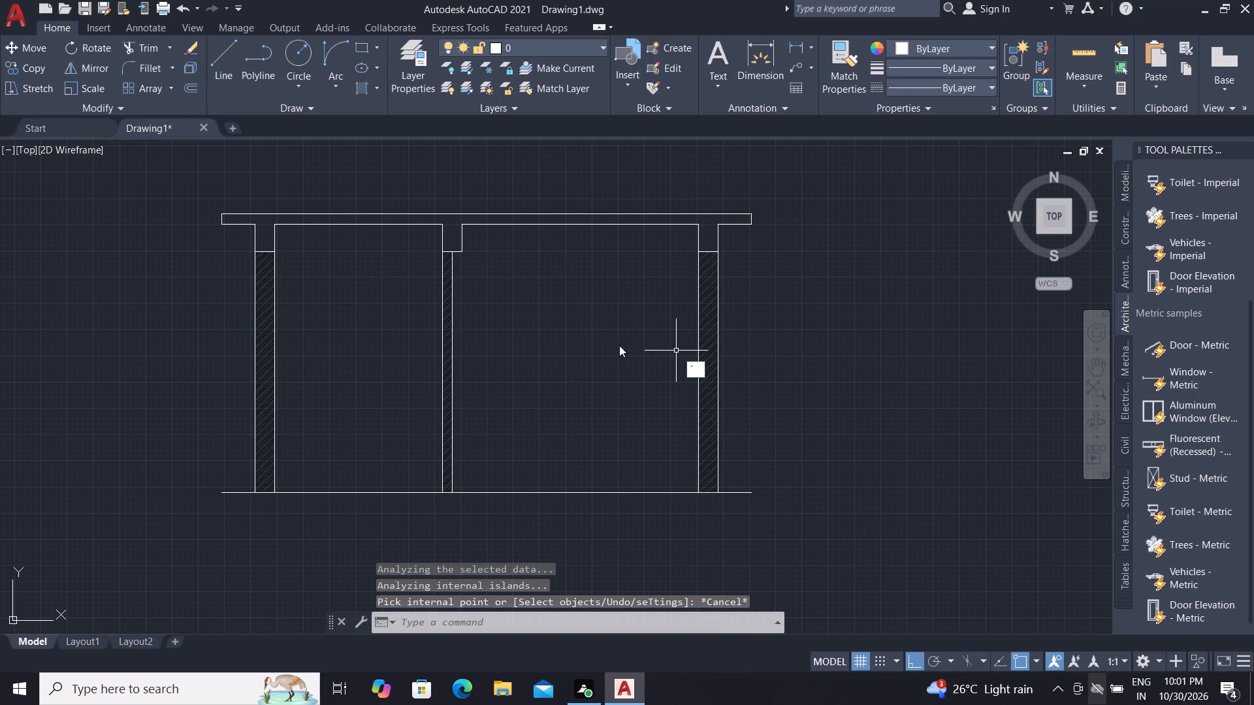
key("Escape")
Match the new section's left wall hatch to the properties of the left wall hatch in the section below.
scroll(684, 175, "down", 1)
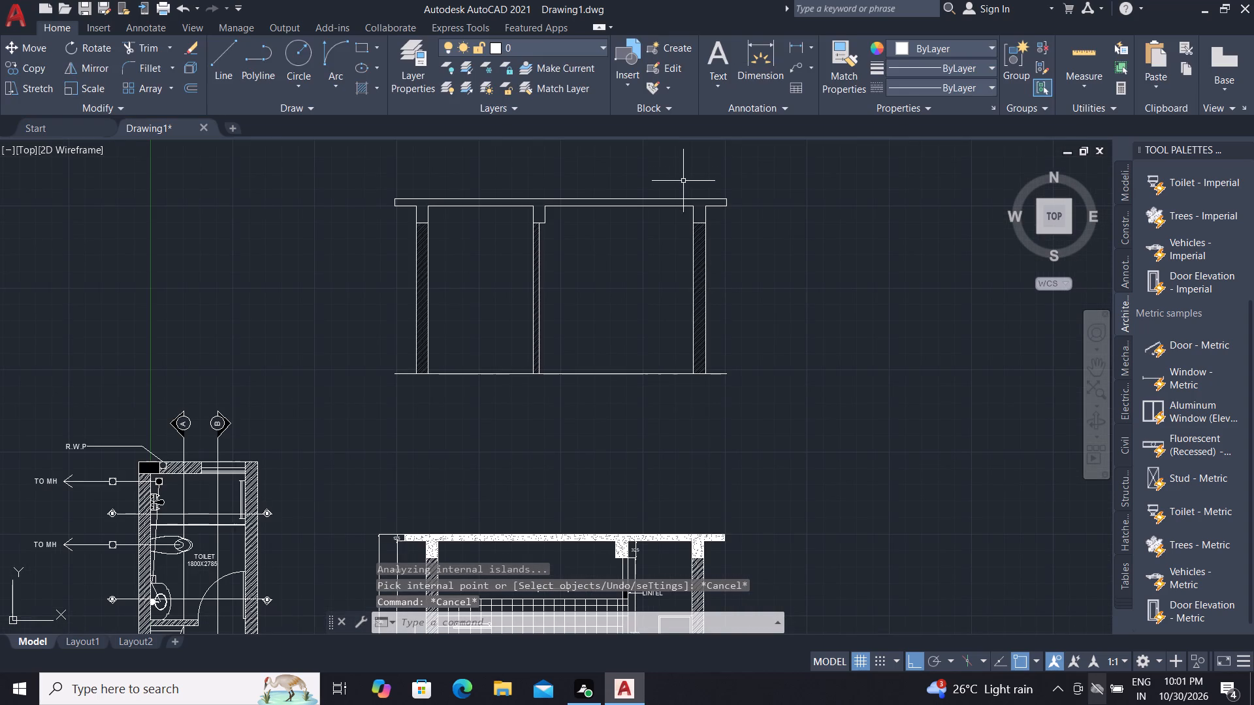
left_click(834, 74)
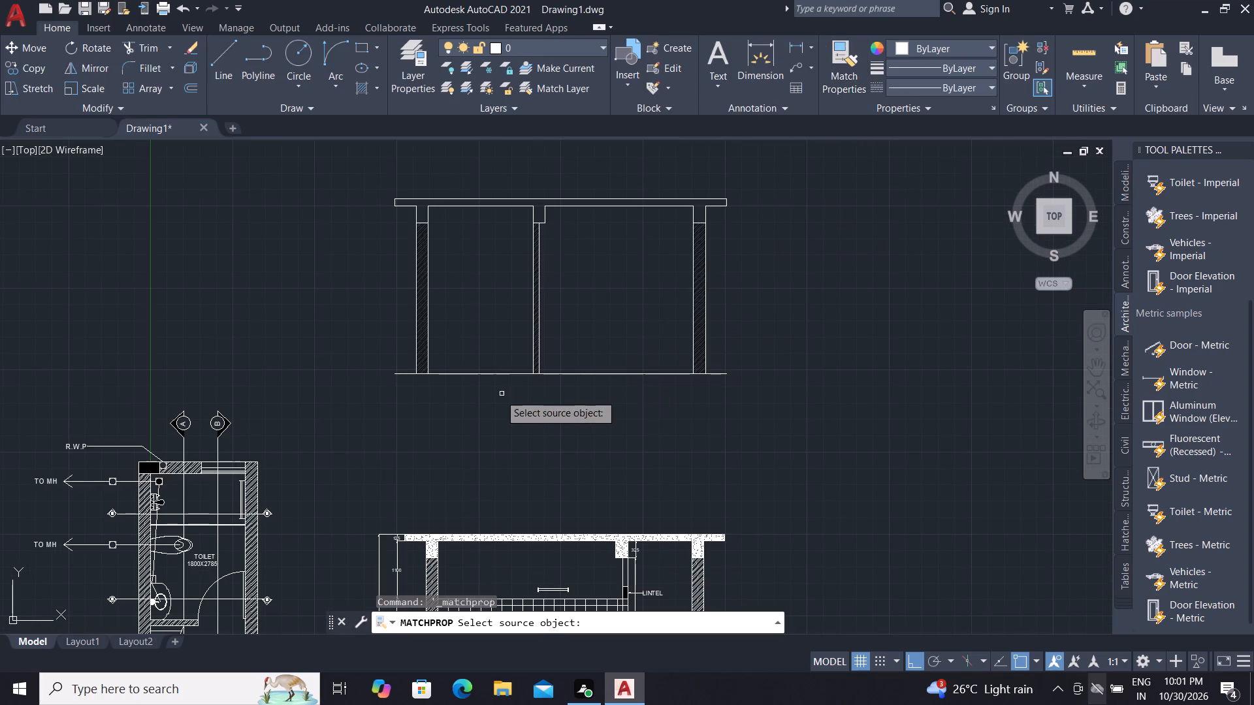
scroll(485, 397, "down", 2)
scroll(463, 484, "up", 3)
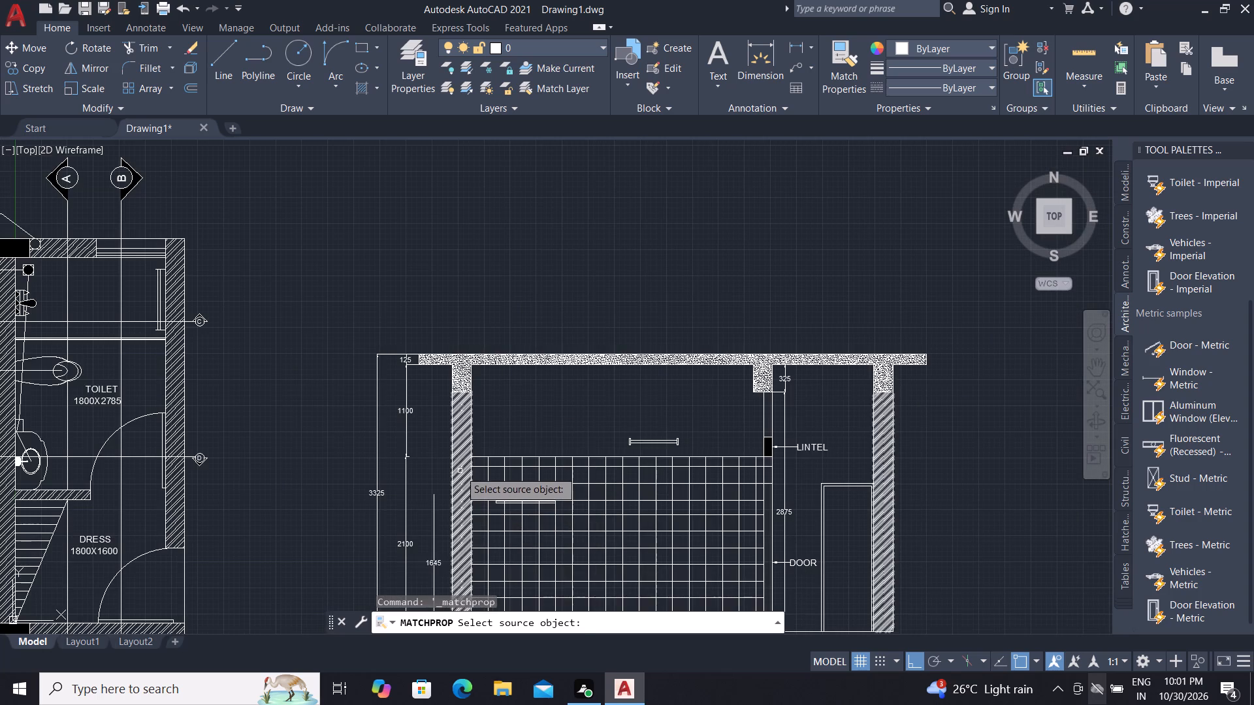
left_click(460, 471)
scroll(600, 353, "down", 3)
scroll(564, 187, "up", 3)
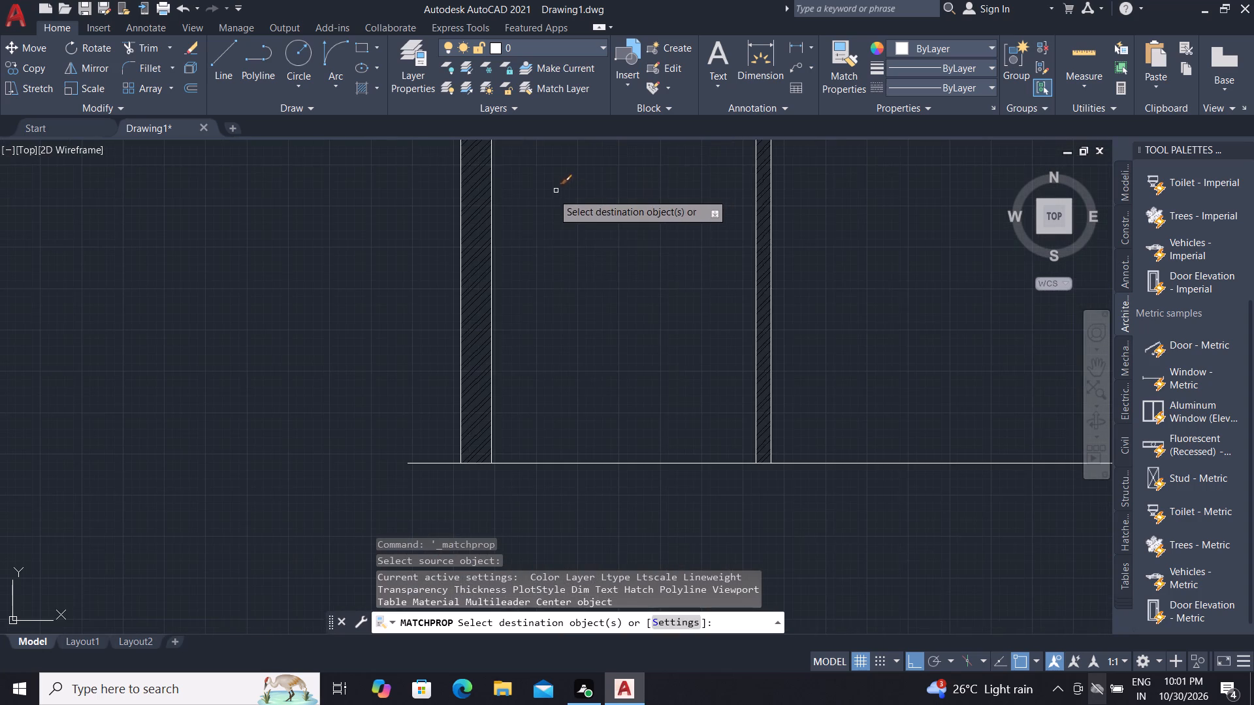
left_click(477, 285)
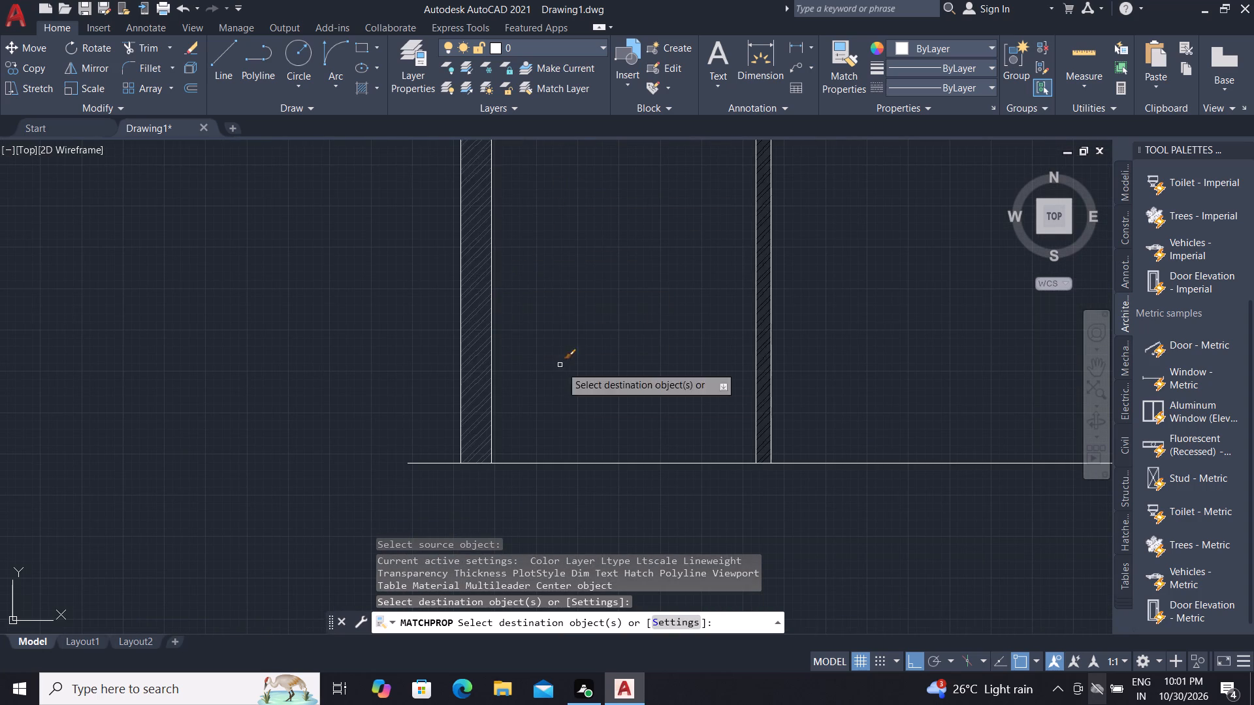
key("Escape")
Set the intermediate wall's hatch colour to ByLayer.
scroll(859, 379, "down", 1)
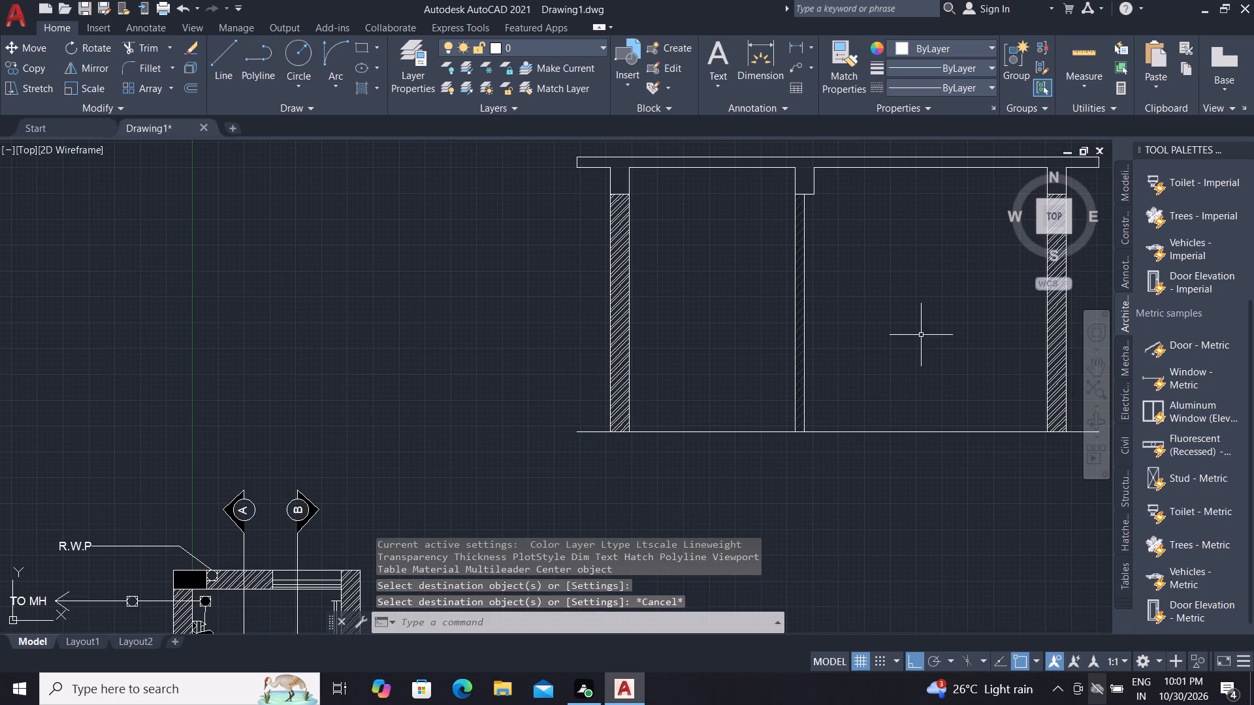
scroll(794, 276, "up", 3)
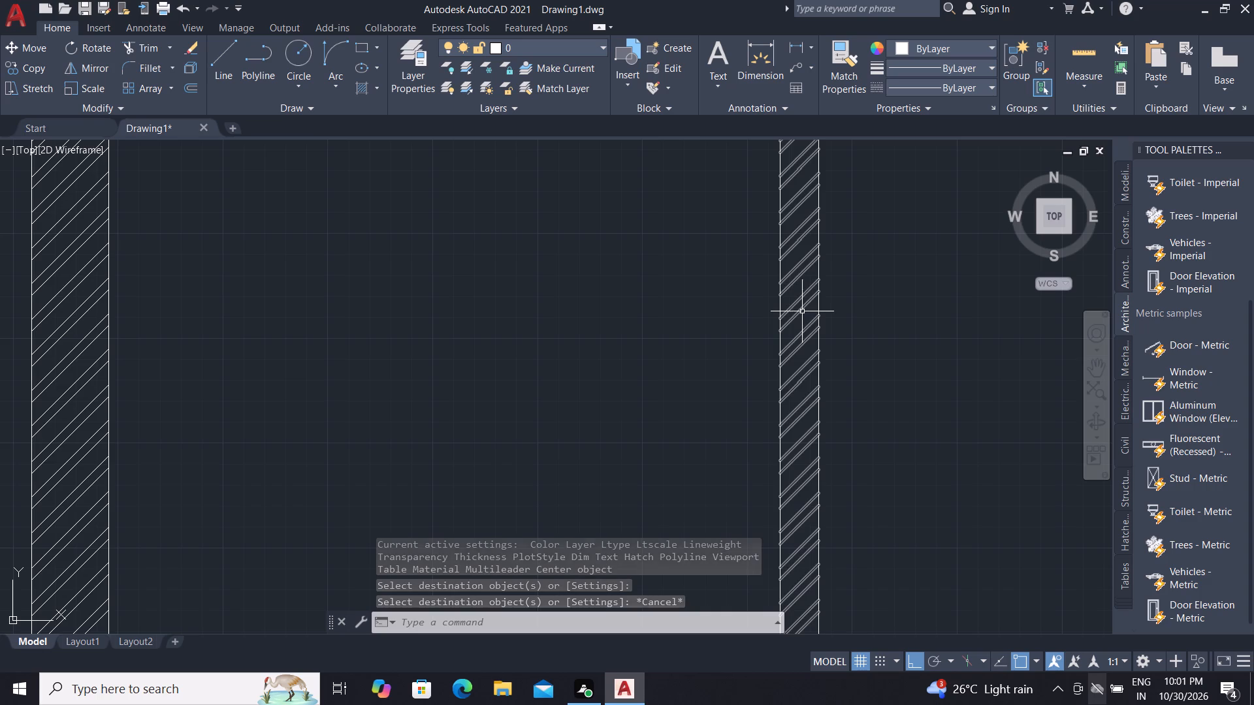
left_click(801, 311)
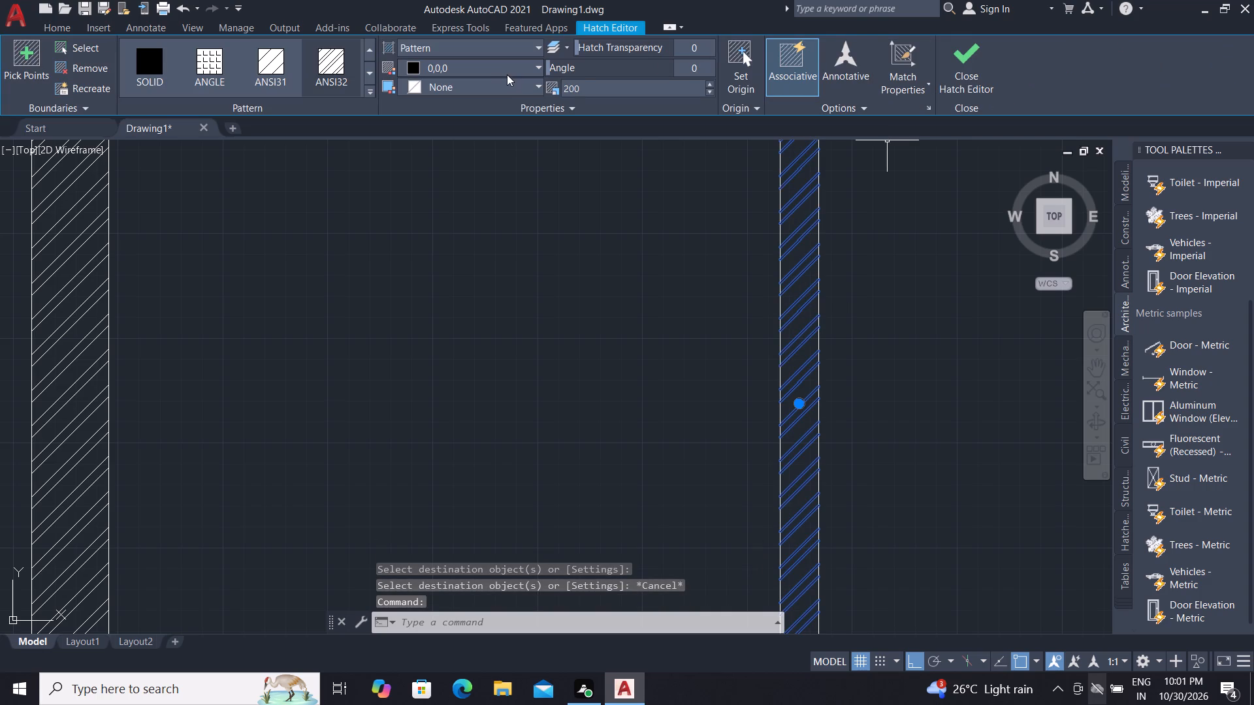
left_click(508, 67)
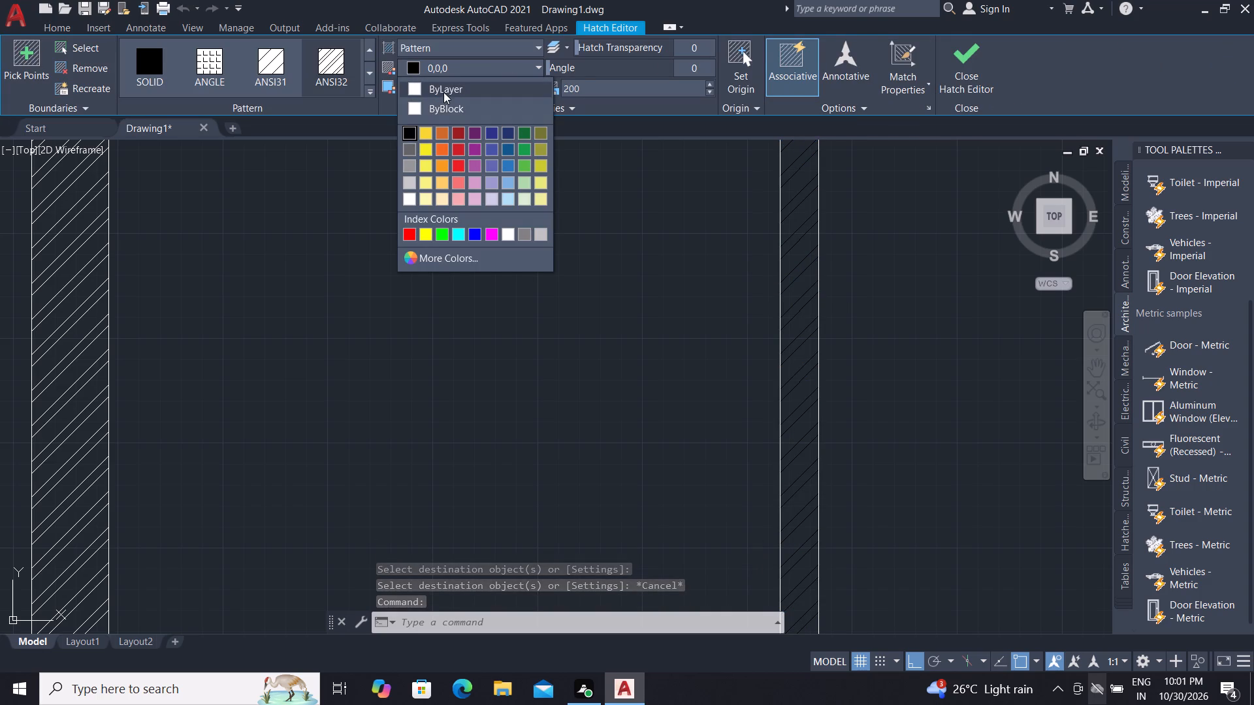
left_click(411, 84)
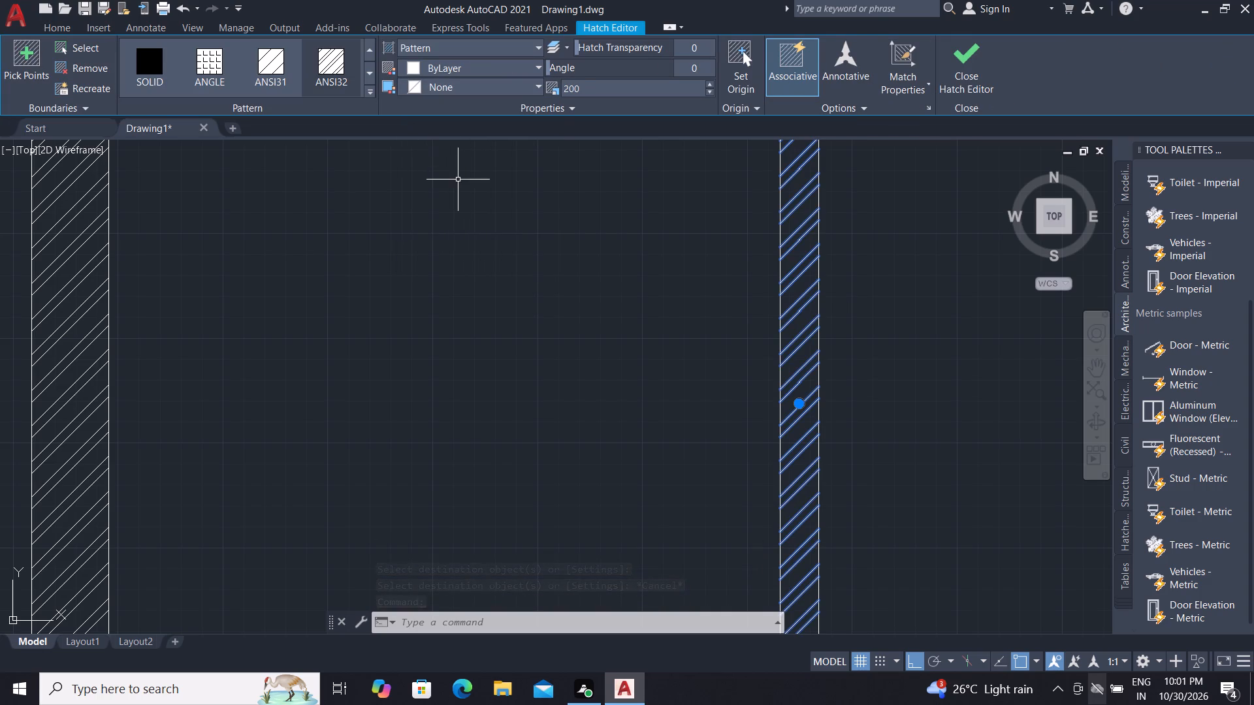
key("Escape")
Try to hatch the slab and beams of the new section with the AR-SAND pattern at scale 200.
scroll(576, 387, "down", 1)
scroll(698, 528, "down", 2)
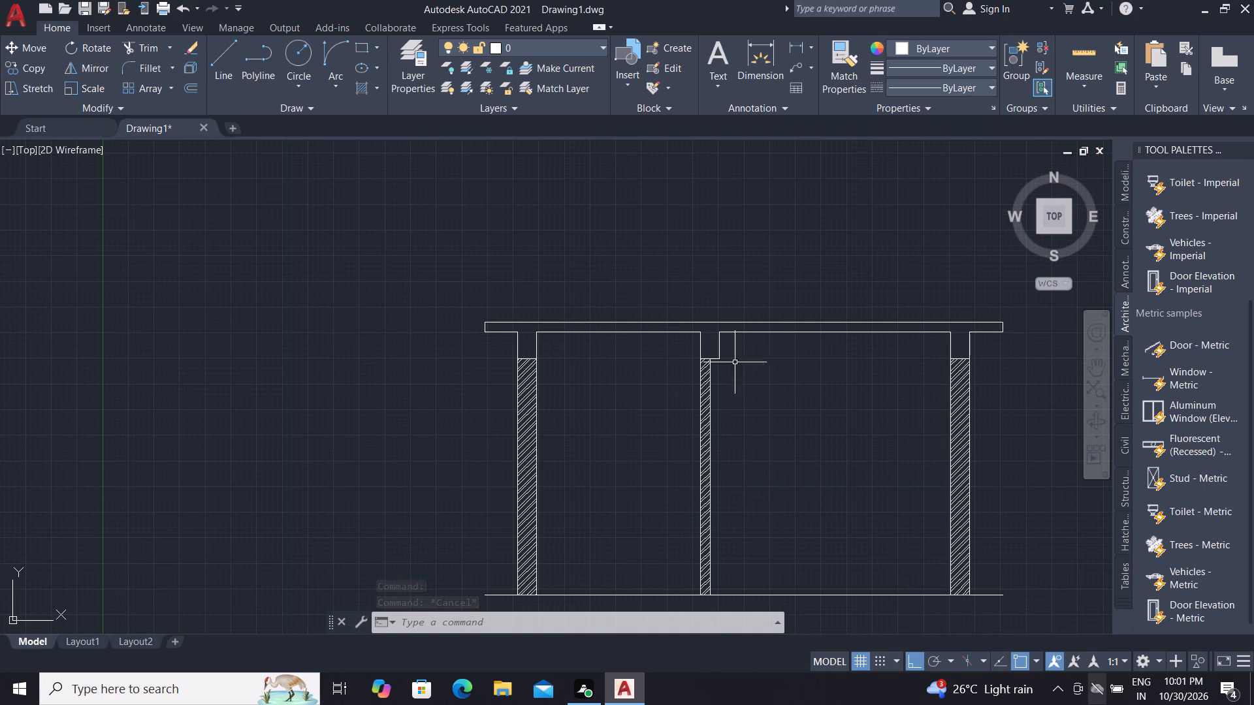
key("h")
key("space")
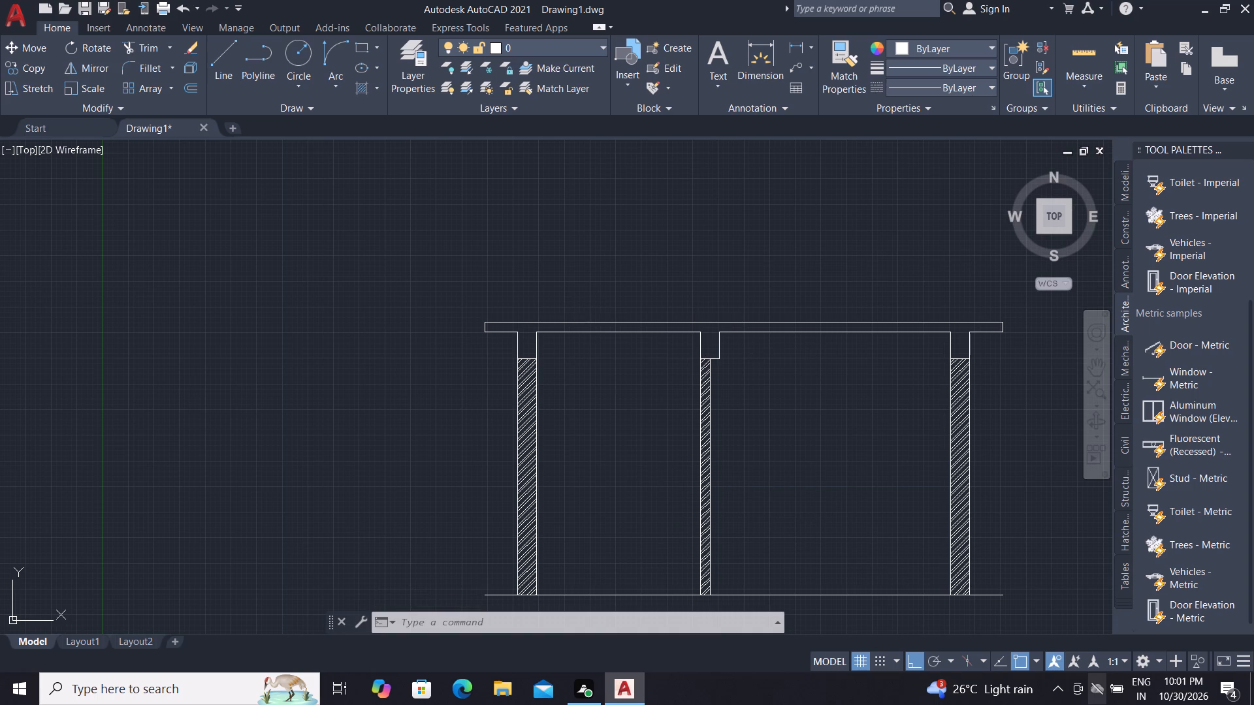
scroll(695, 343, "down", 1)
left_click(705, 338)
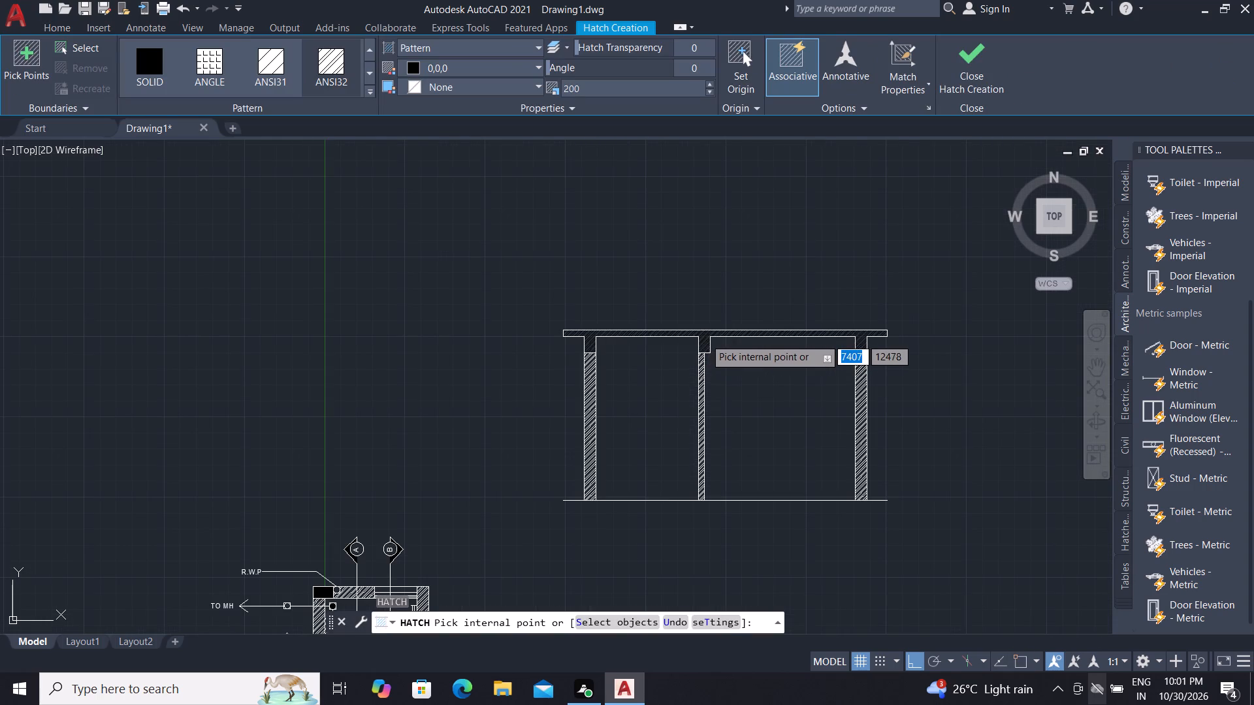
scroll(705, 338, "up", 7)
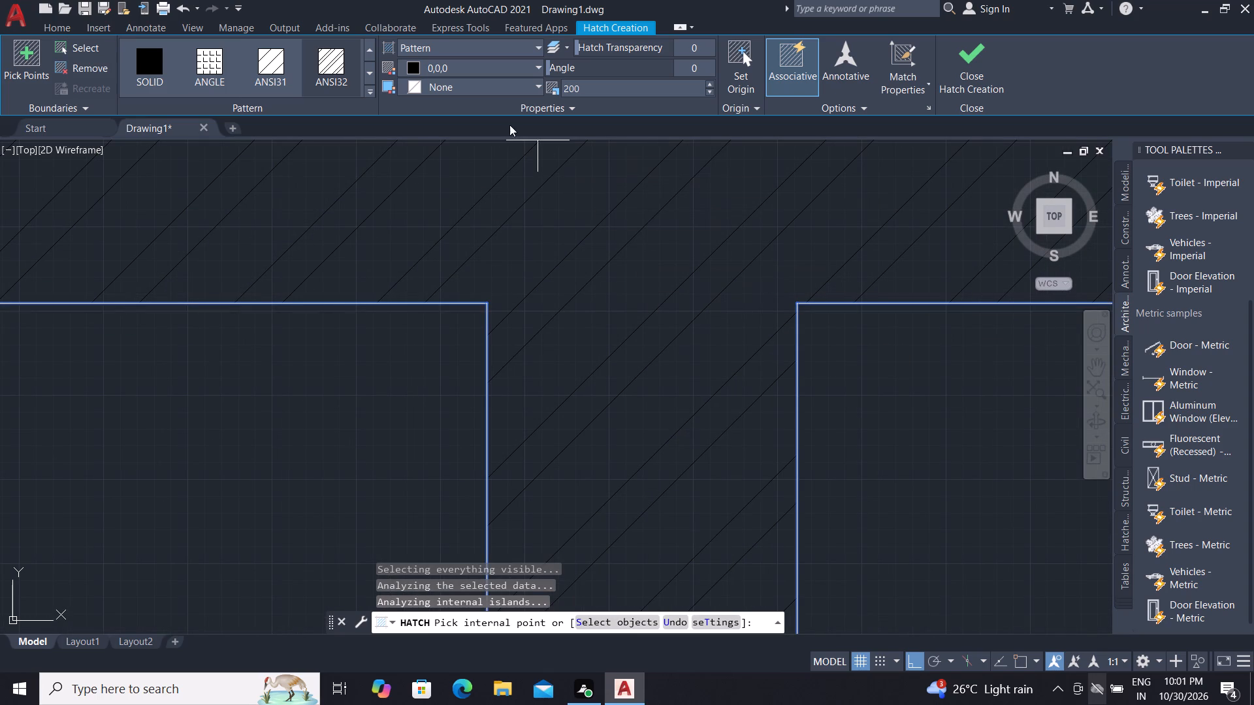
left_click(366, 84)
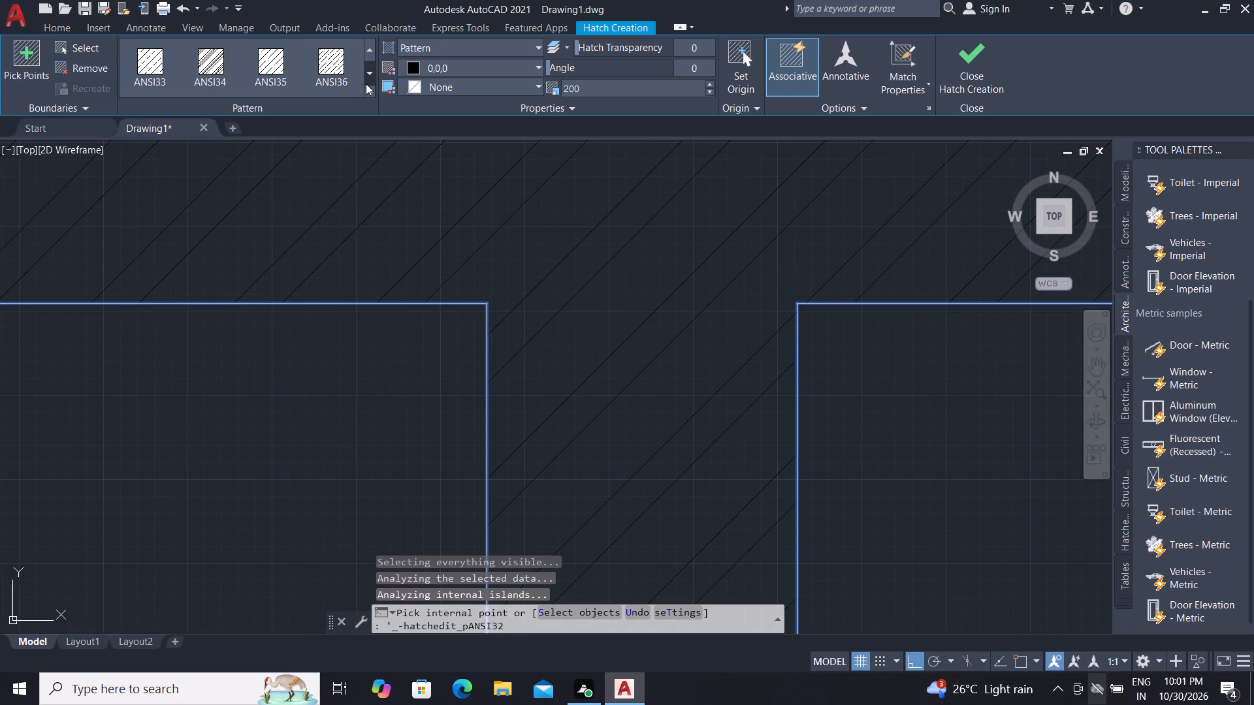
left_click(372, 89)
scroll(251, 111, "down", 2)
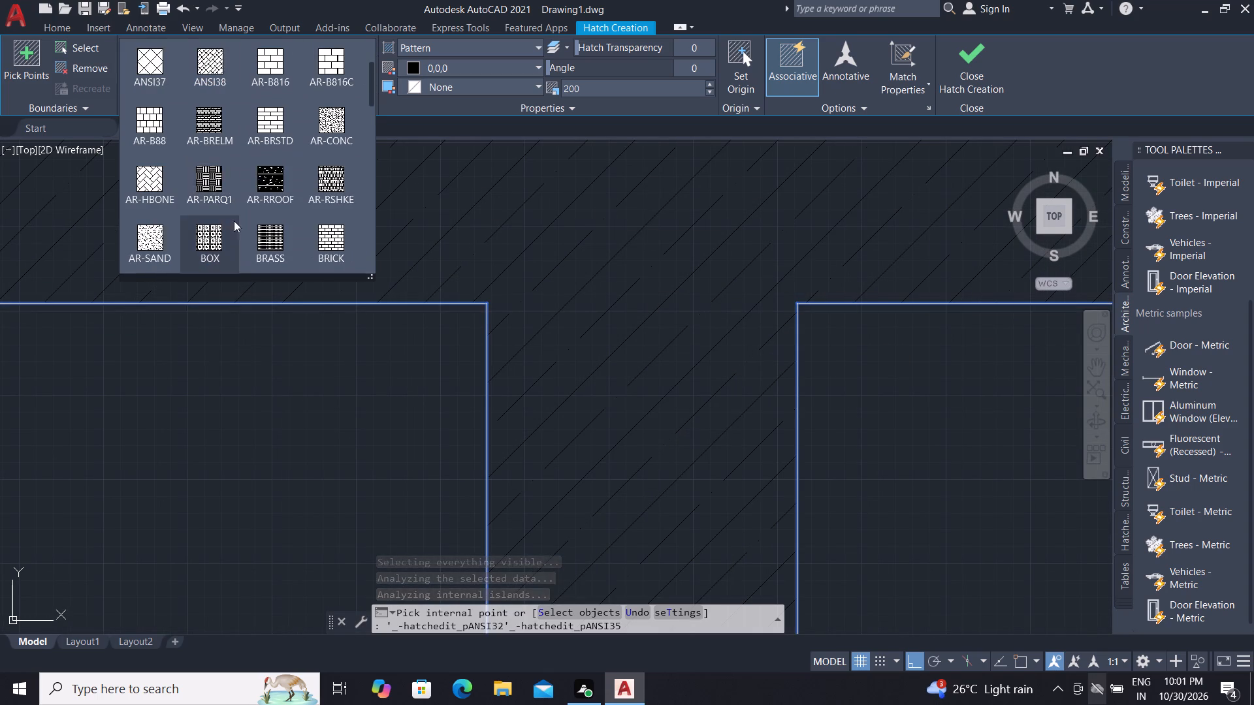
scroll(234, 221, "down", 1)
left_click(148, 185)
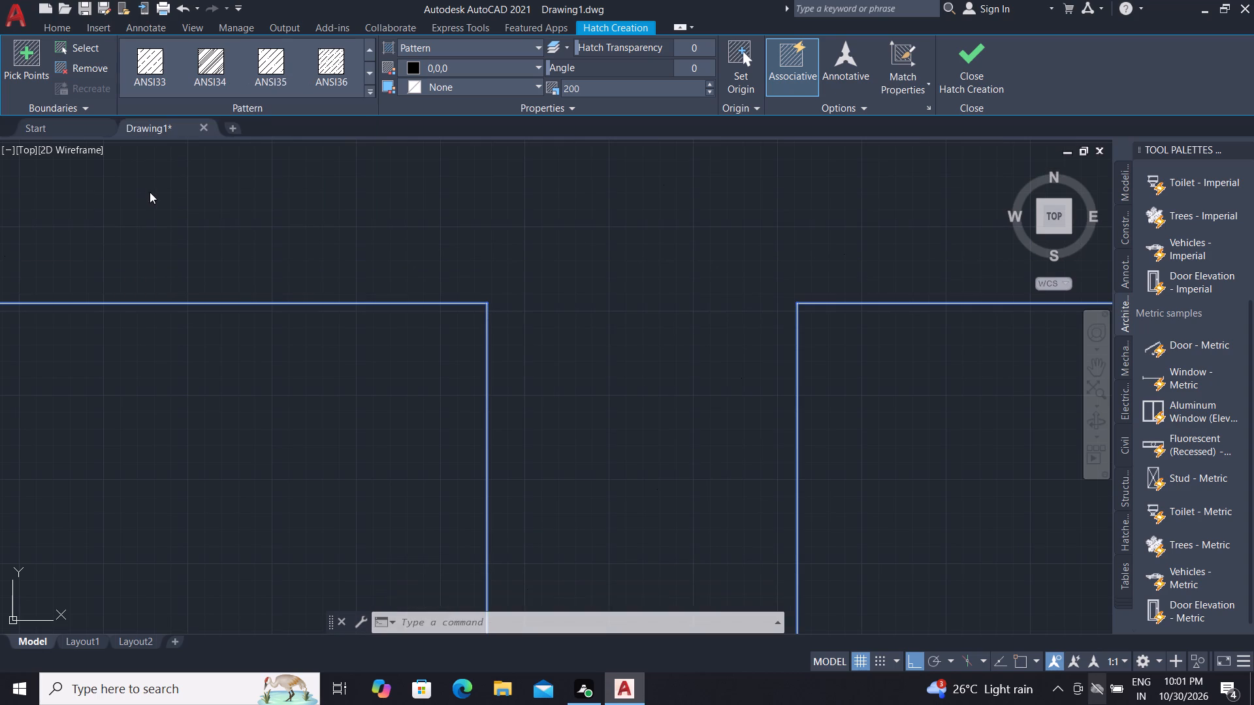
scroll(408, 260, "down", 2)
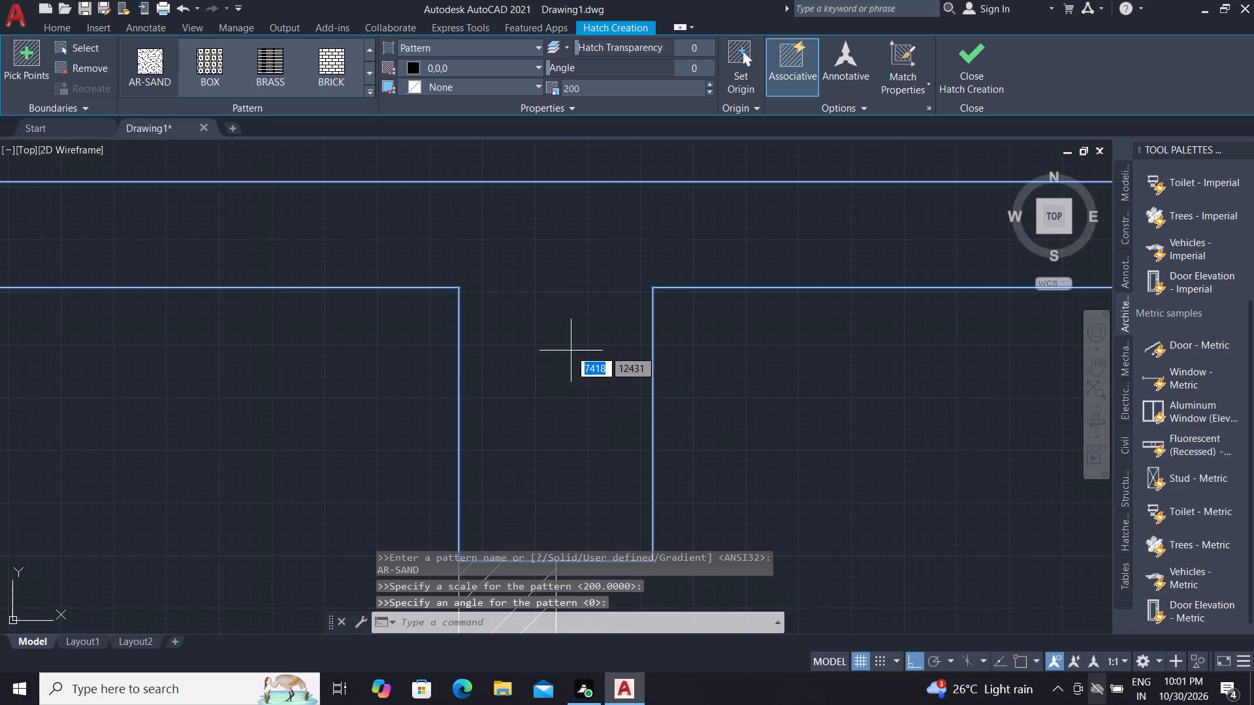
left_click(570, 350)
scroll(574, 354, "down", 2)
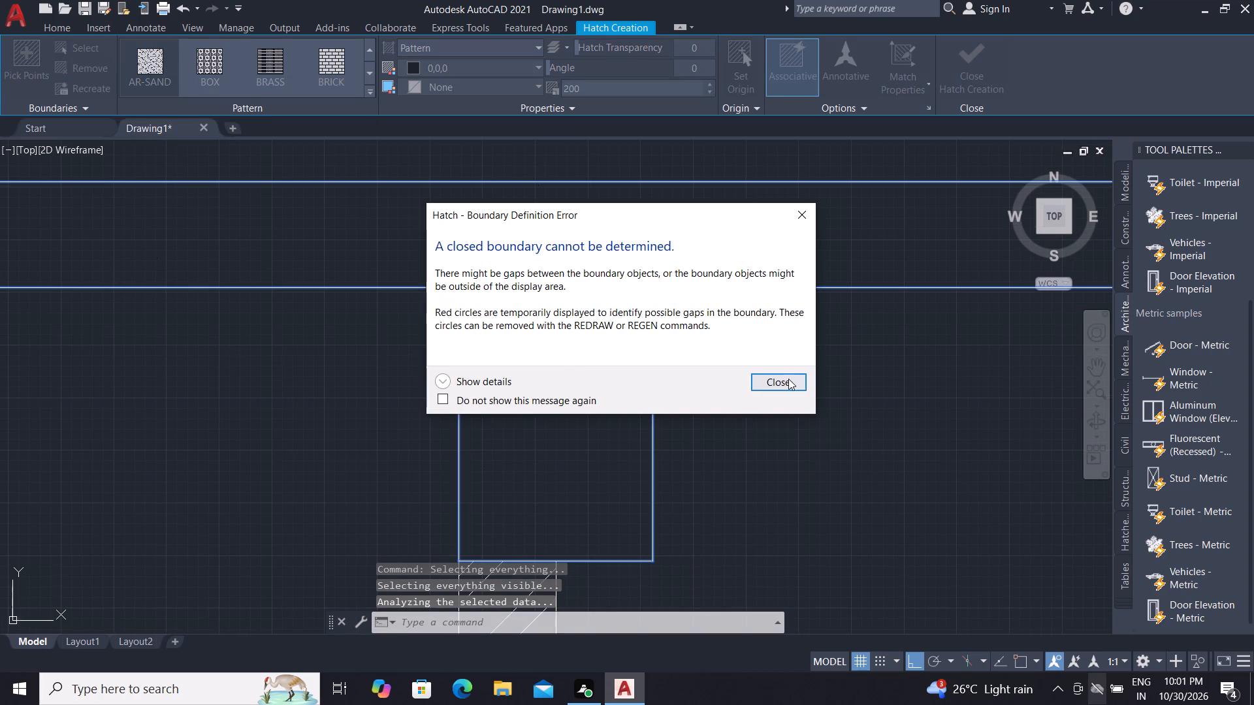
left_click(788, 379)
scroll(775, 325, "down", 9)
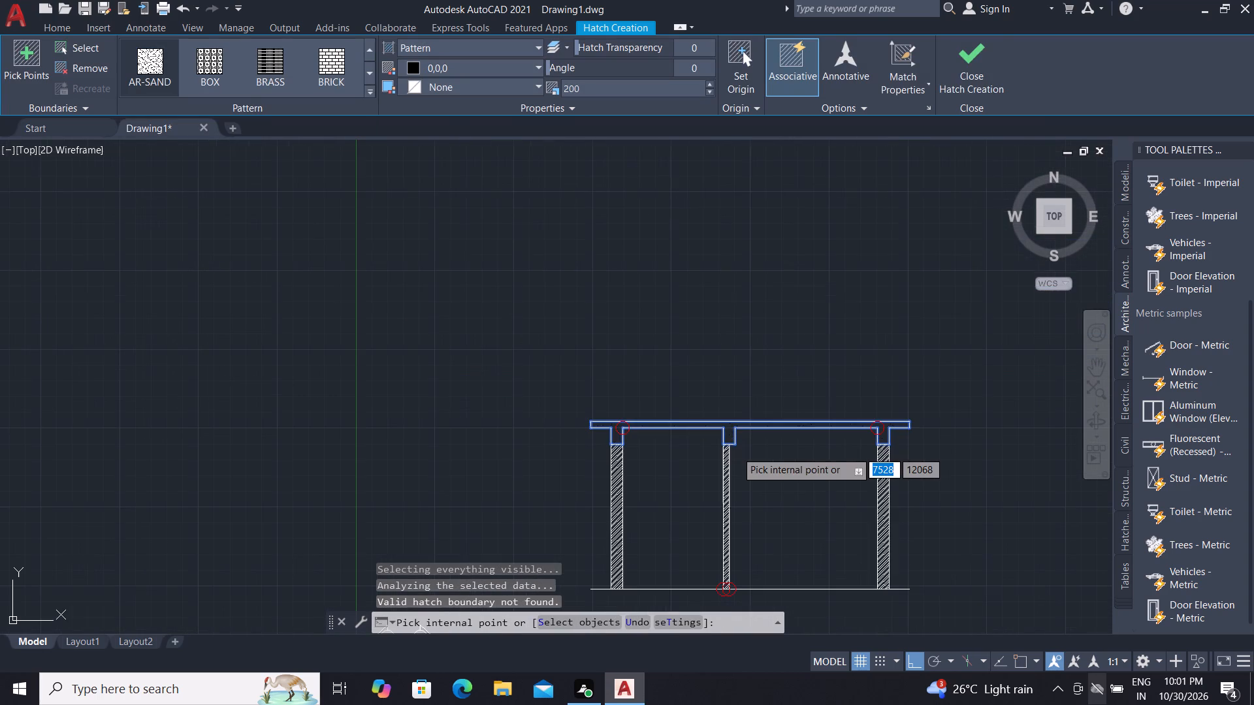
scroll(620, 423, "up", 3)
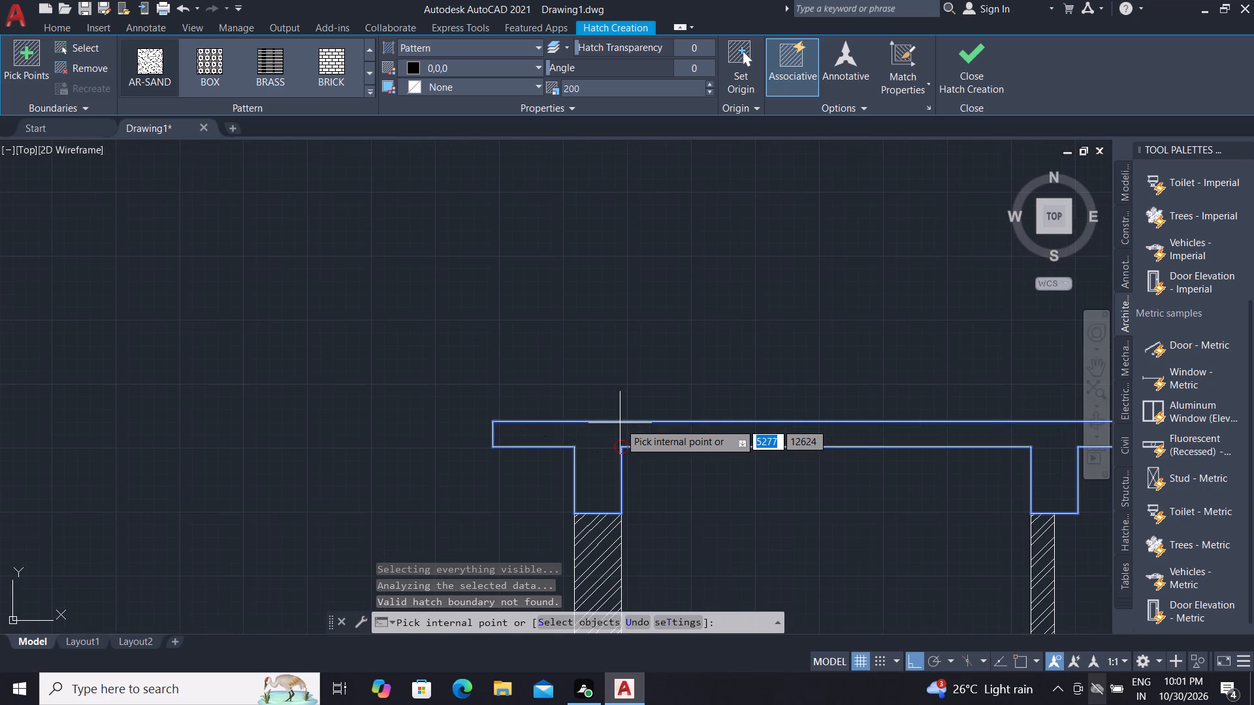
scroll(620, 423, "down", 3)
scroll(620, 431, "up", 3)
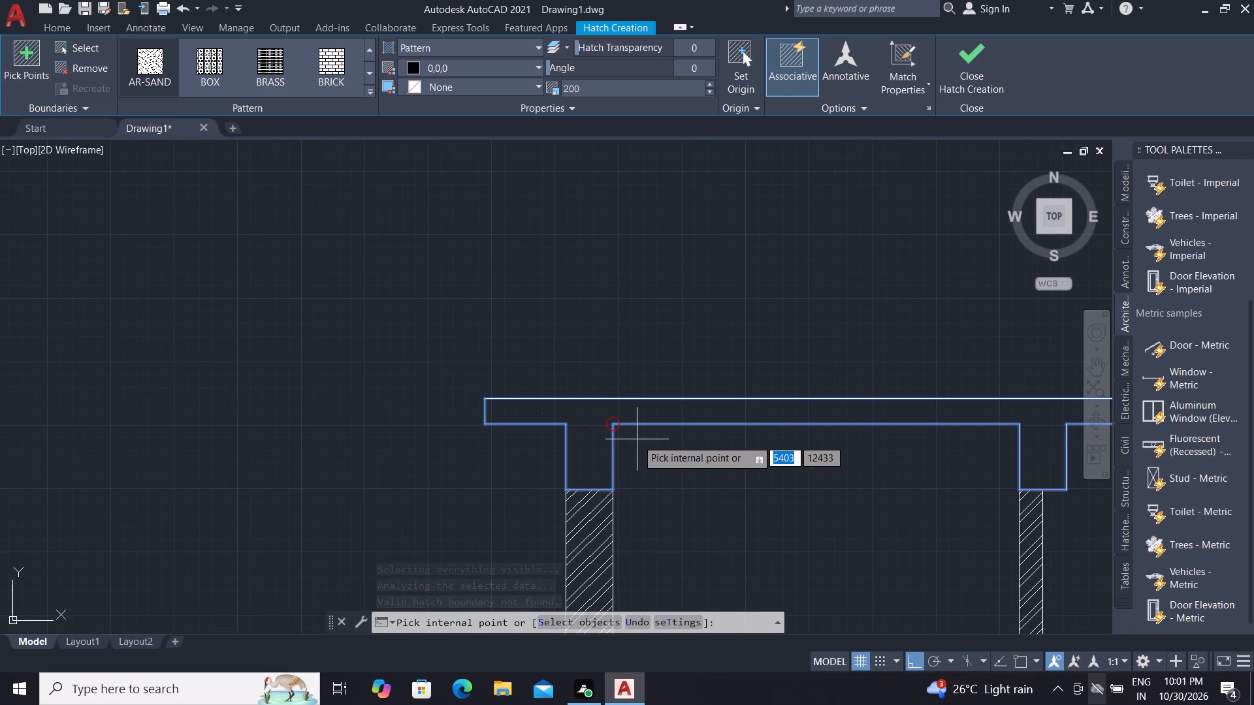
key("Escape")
Examine the marked corner where the left beam's inner edge meets the slab soffit for a boundary gap.
type("EX")
key("space")
scroll(612, 424, "up", 4)
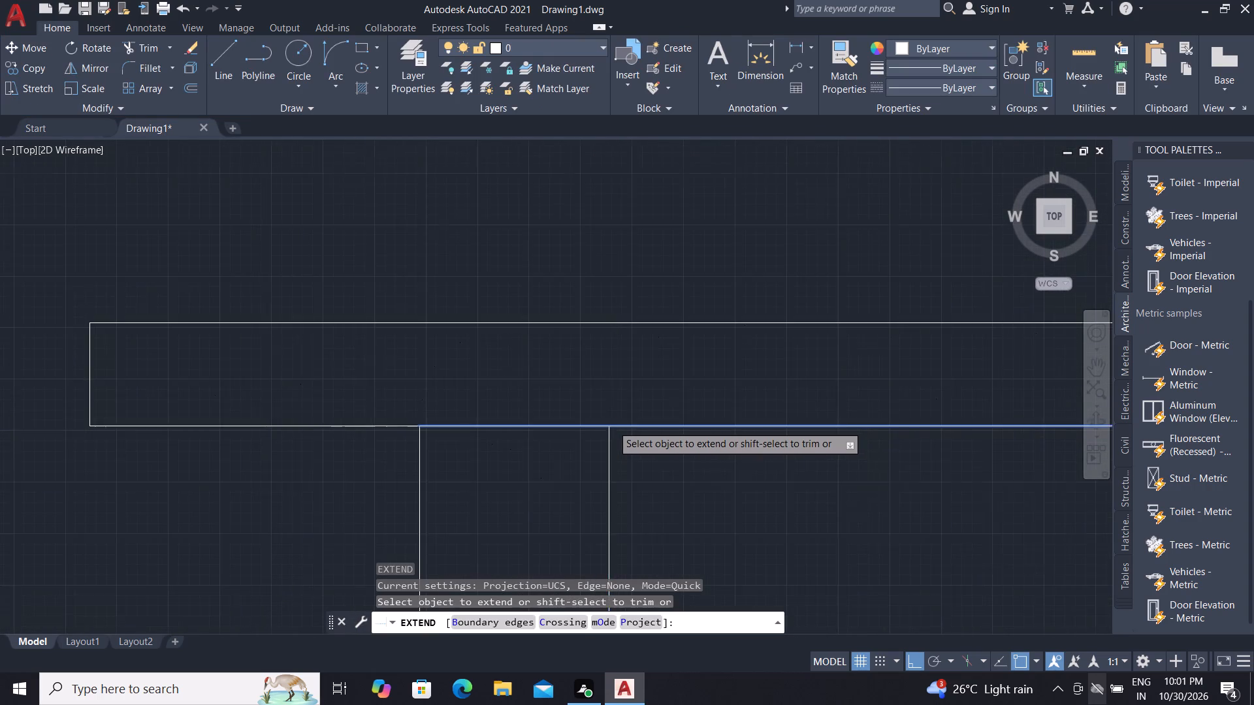
scroll(612, 425, "up", 1)
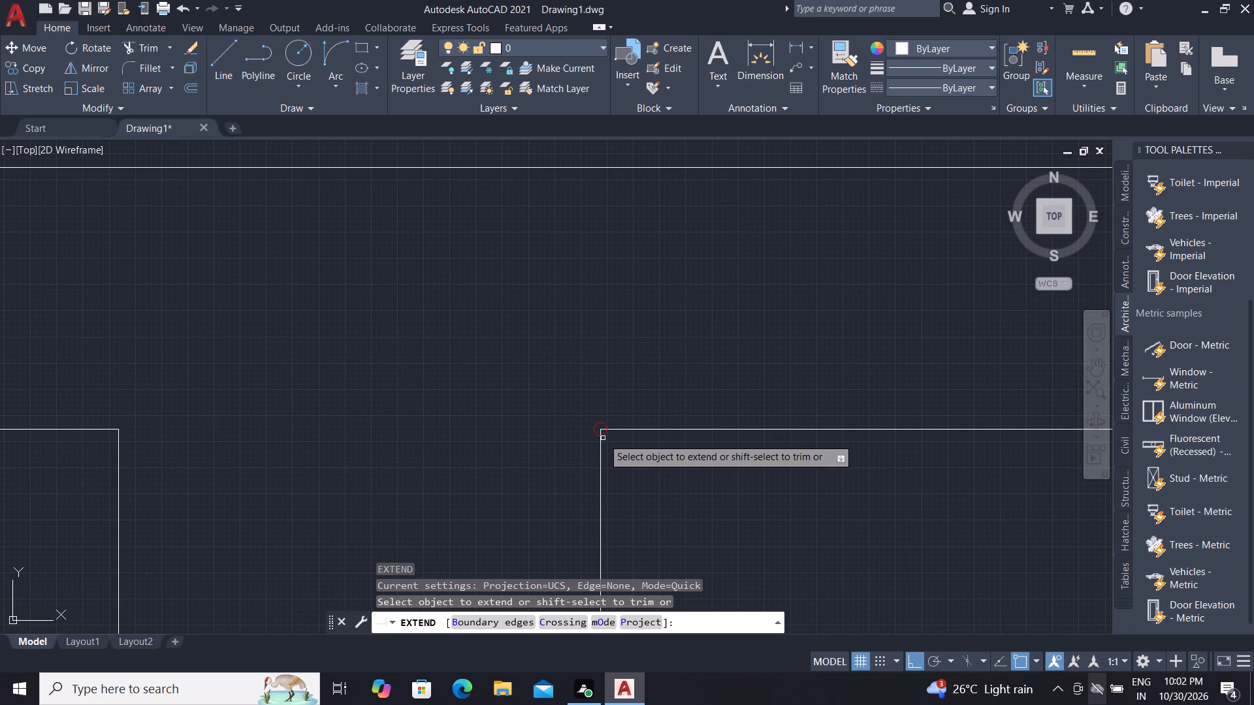
key("Escape")
scroll(551, 378, "down", 3)
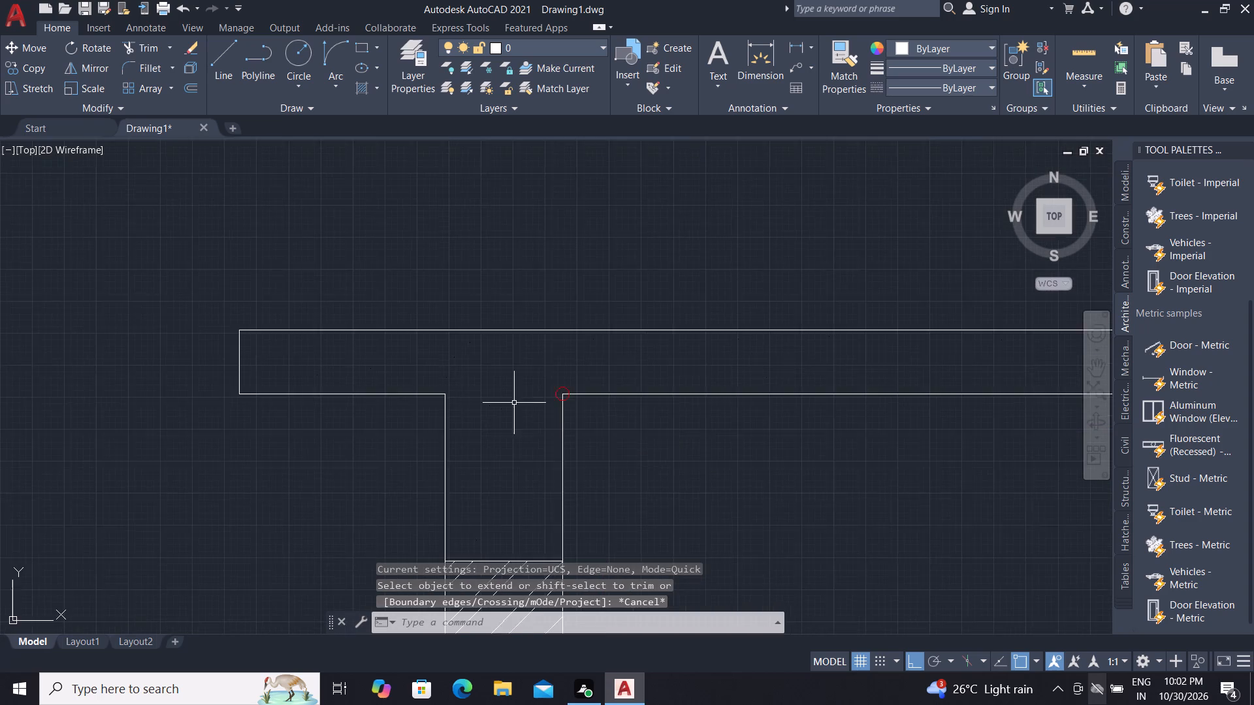
Examine the marked corner where the right beam's inner edge meets the slab soffit for a boundary gap.
scroll(513, 403, "down", 3)
key("space")
scroll(521, 381, "down", 3)
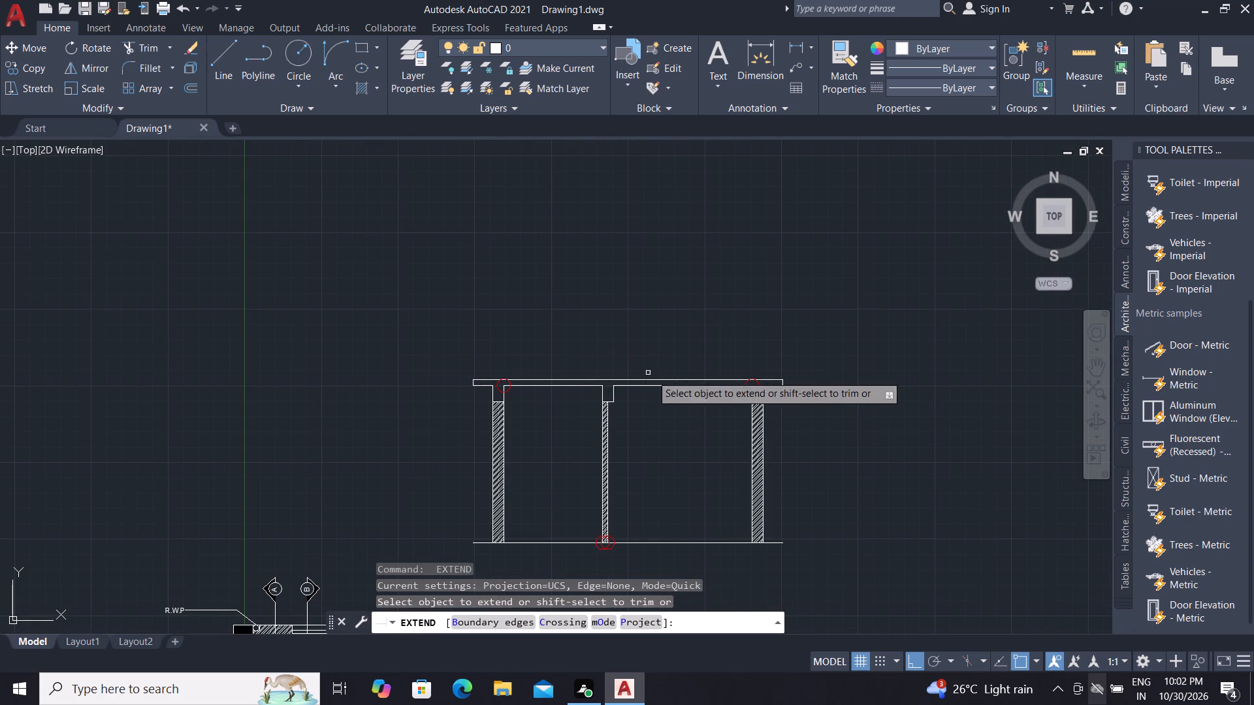
scroll(733, 386, "up", 3)
scroll(804, 374, "up", 1)
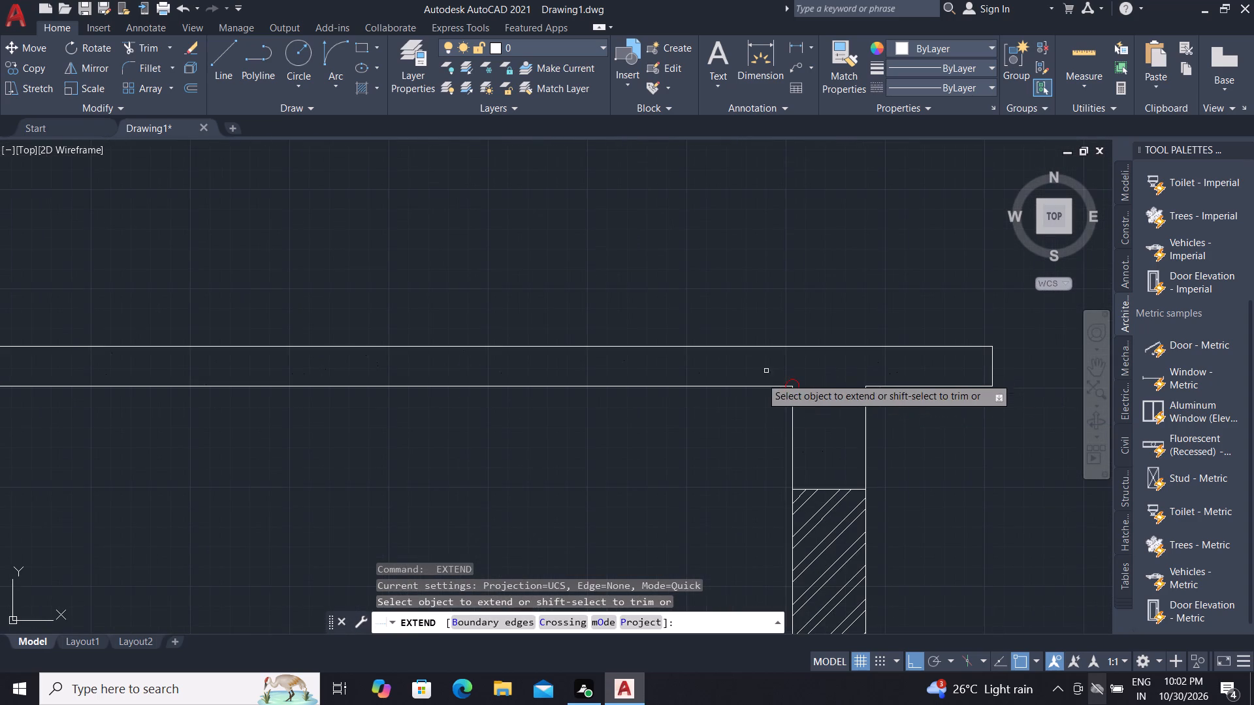
scroll(775, 390, "up", 7)
scroll(836, 368, "up", 2)
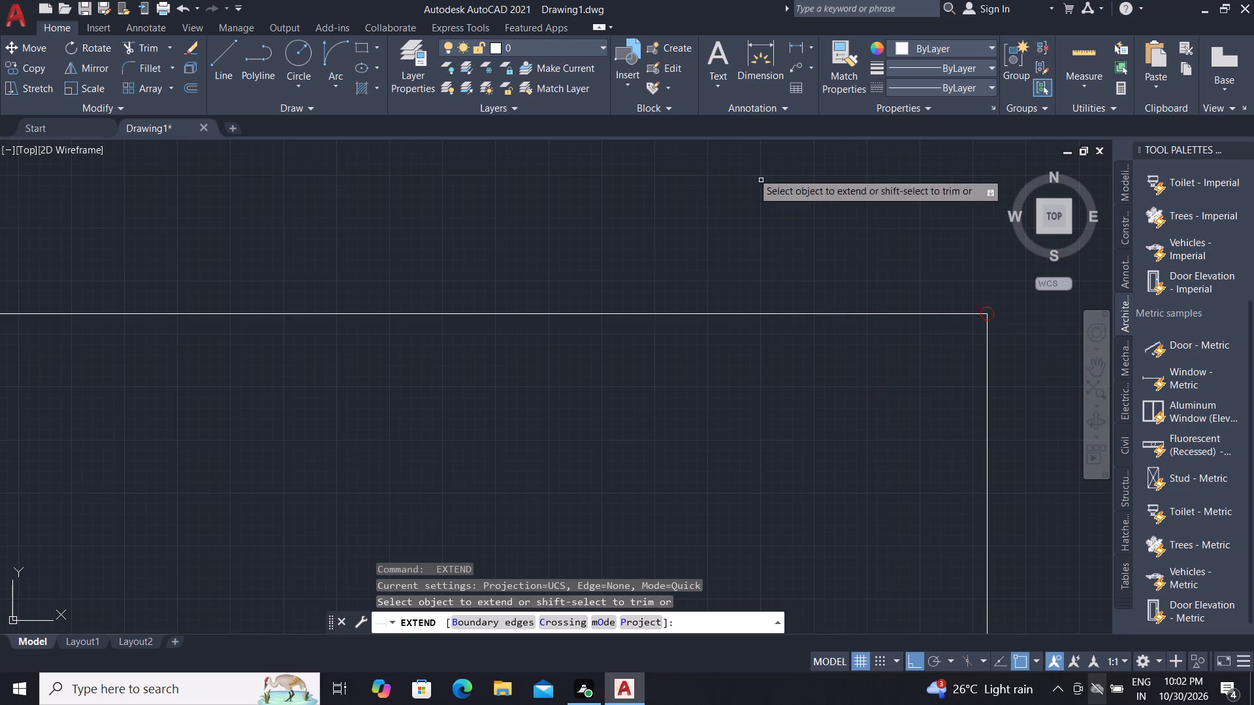
scroll(612, 285, "down", 5)
scroll(653, 317, "up", 5)
scroll(587, 388, "up", 2)
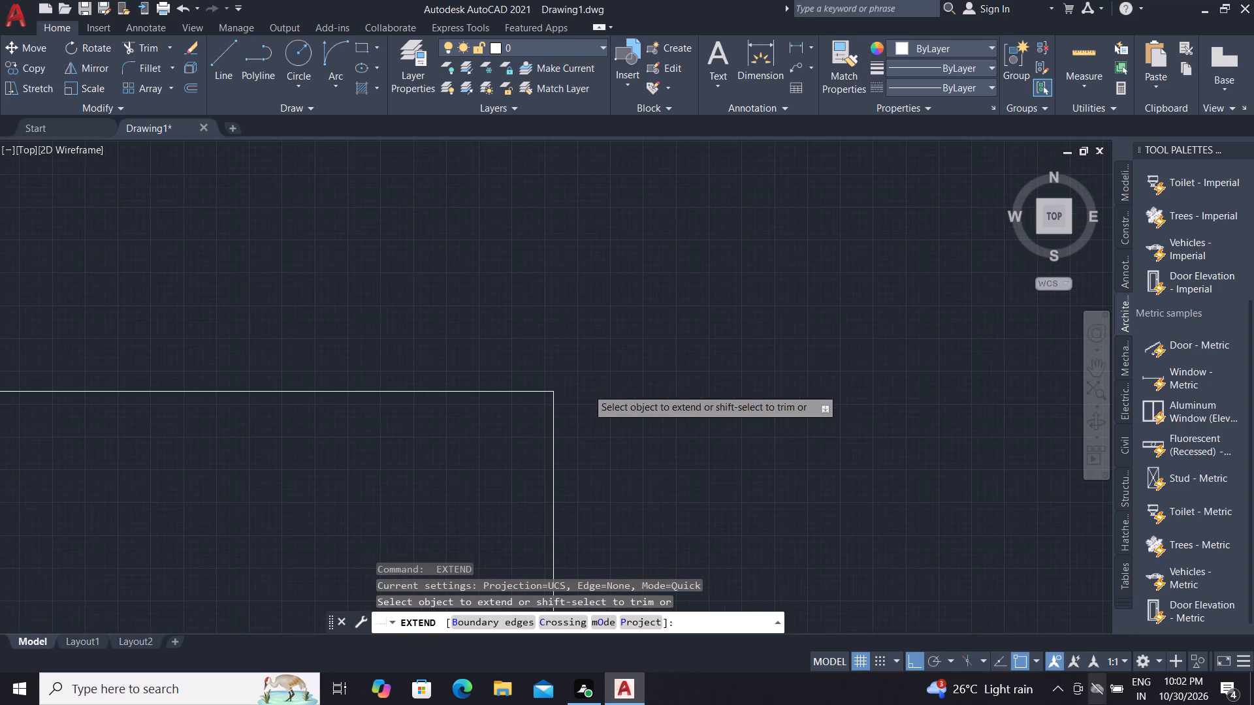
scroll(585, 388, "up", 1)
scroll(473, 414, "up", 2)
scroll(404, 403, "up", 3)
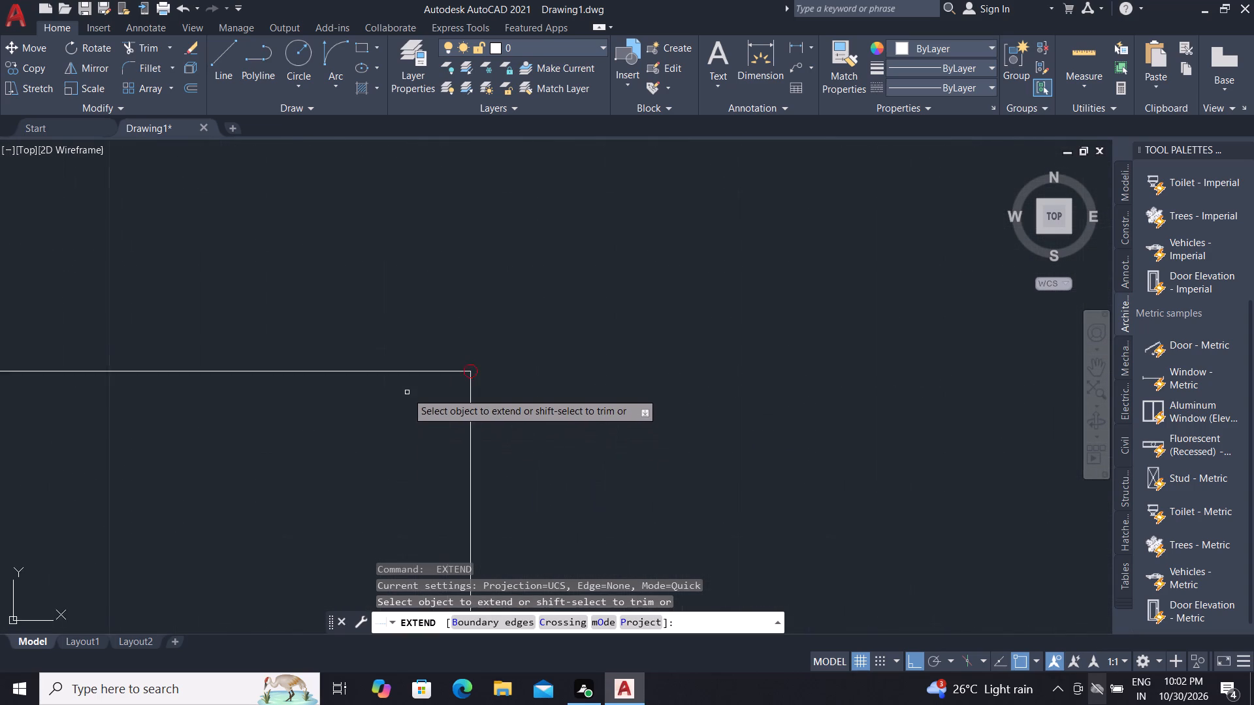
scroll(407, 392, "up", 1)
scroll(488, 373, "up", 3)
scroll(553, 330, "up", 3)
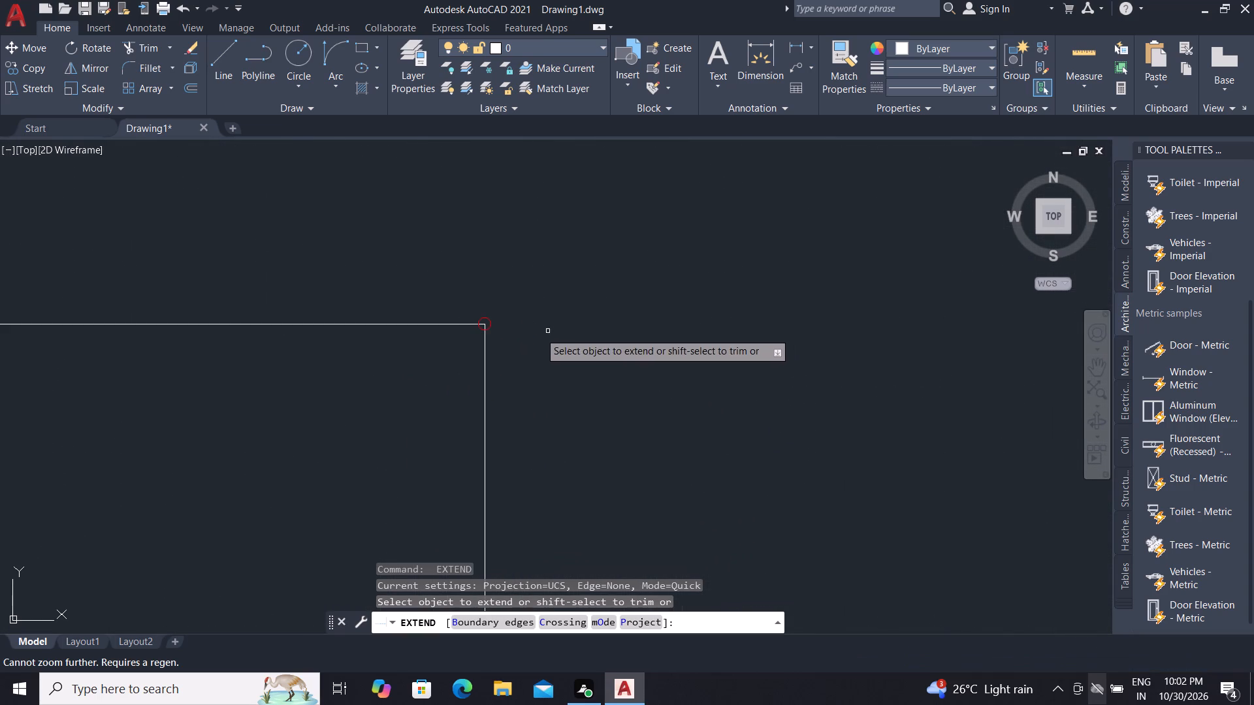
scroll(482, 322, "up", 3)
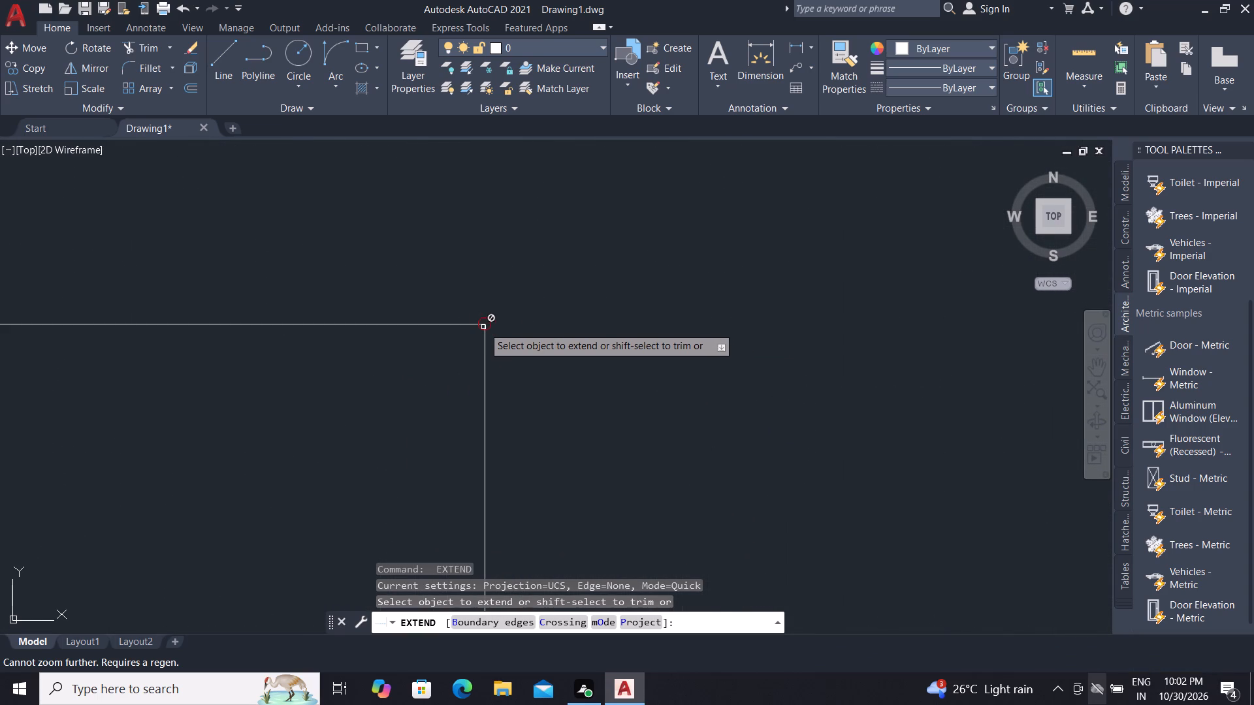
scroll(483, 327, "up", 4)
key("Escape")
scroll(483, 327, "up", 6)
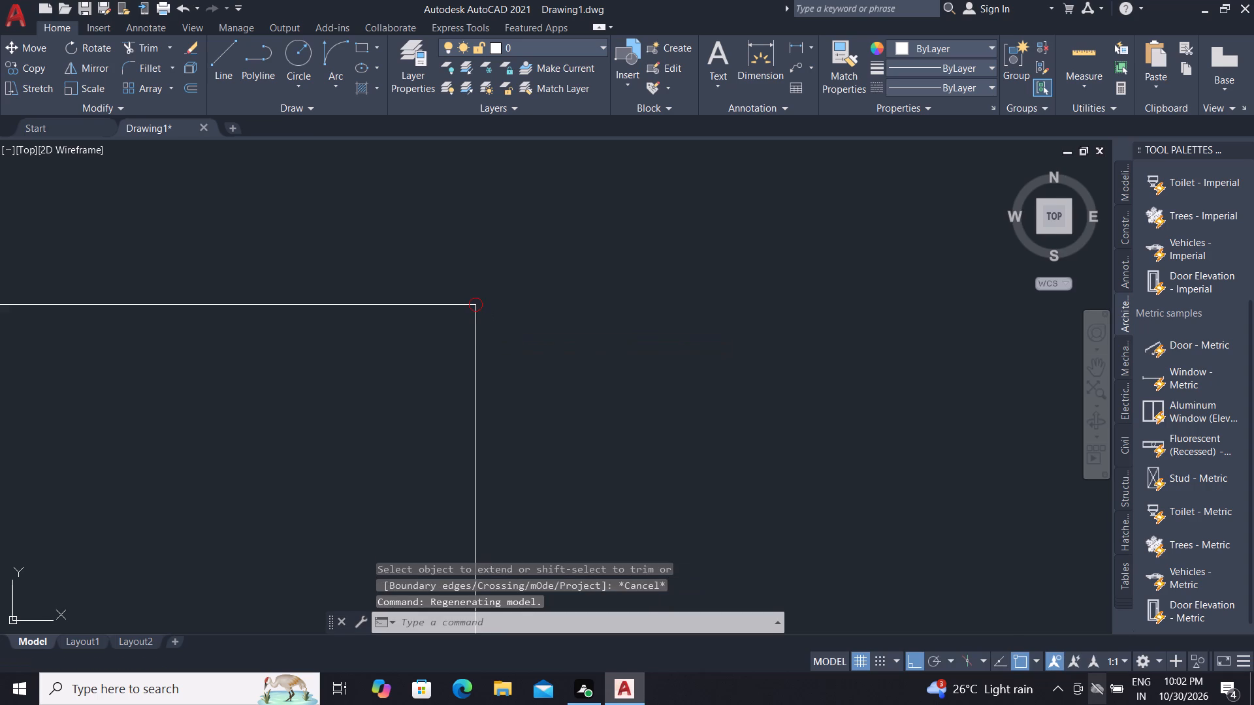
scroll(473, 309, "up", 4)
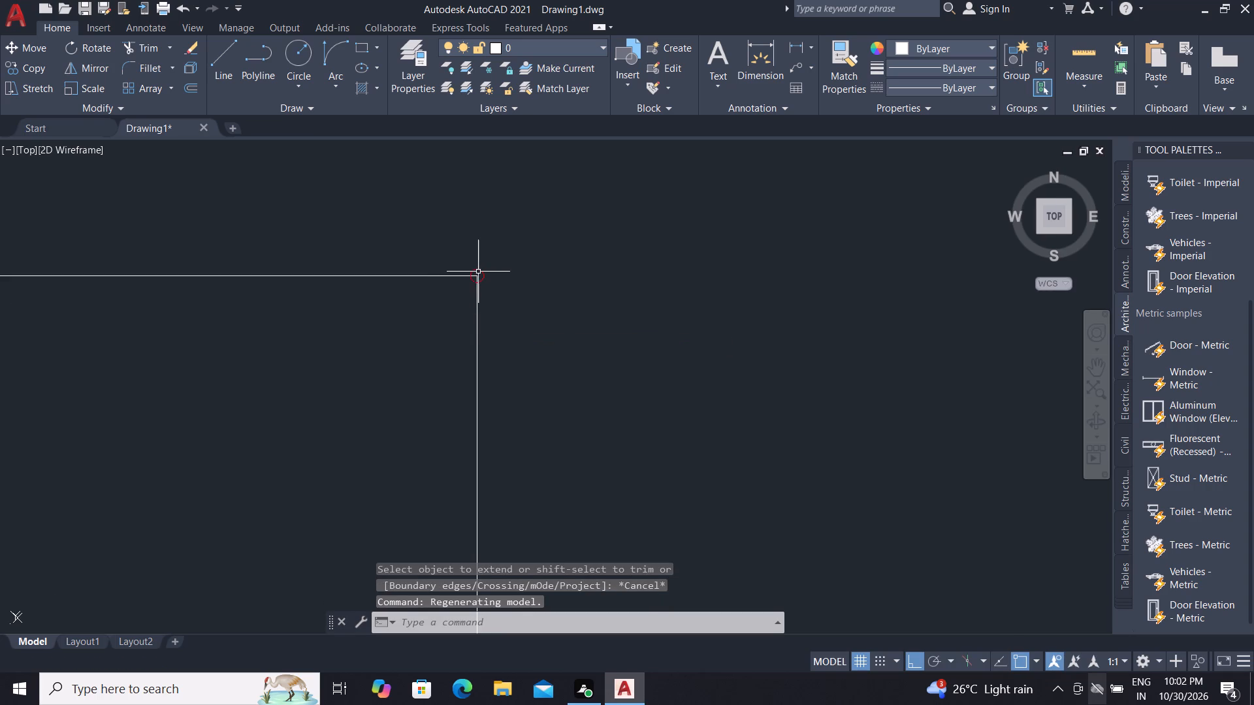
left_click(478, 276)
scroll(478, 276, "up", 7)
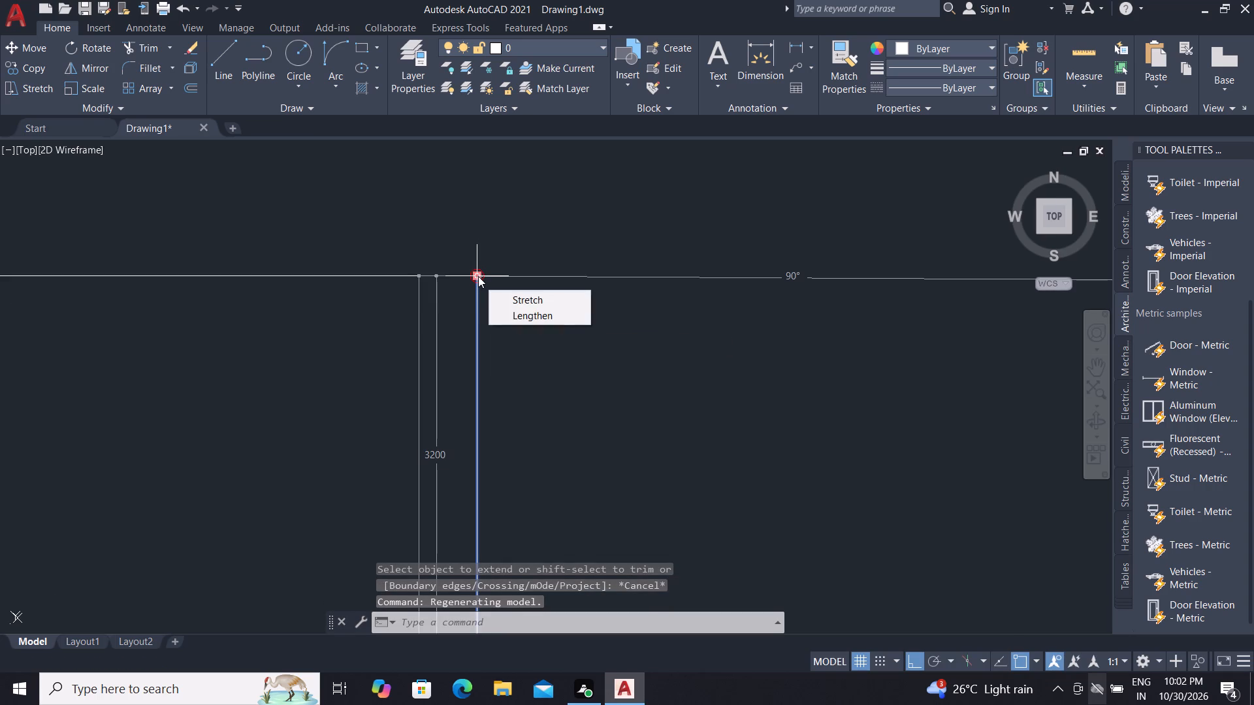
scroll(462, 258, "up", 4)
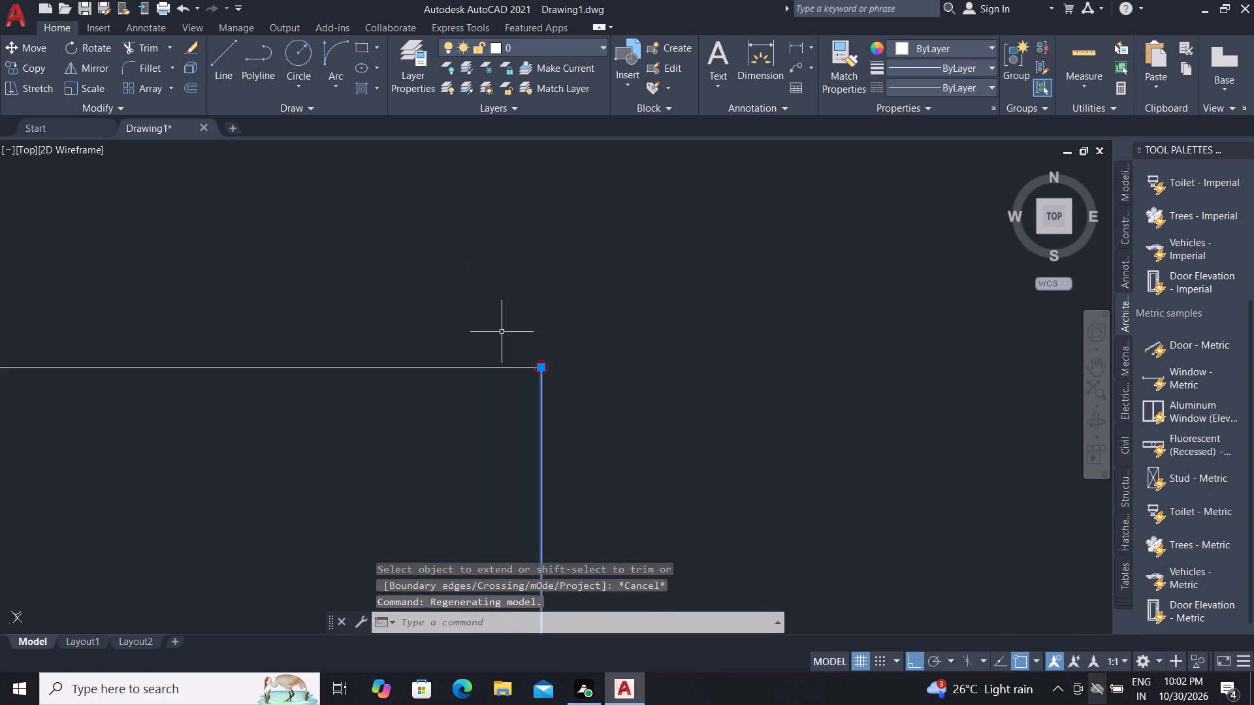
scroll(511, 349, "up", 2)
scroll(569, 420, "up", 3)
scroll(609, 337, "up", 4)
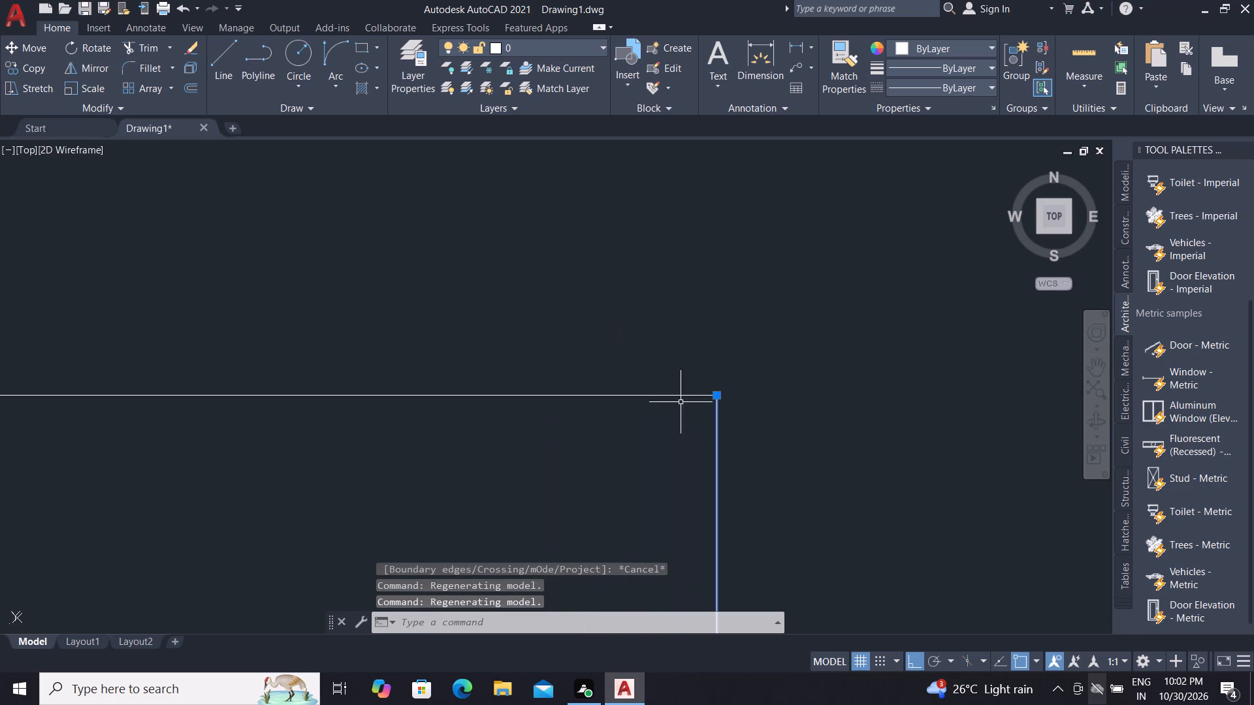
scroll(693, 395, "up", 4)
scroll(815, 397, "up", 2)
scroll(743, 427, "up", 3)
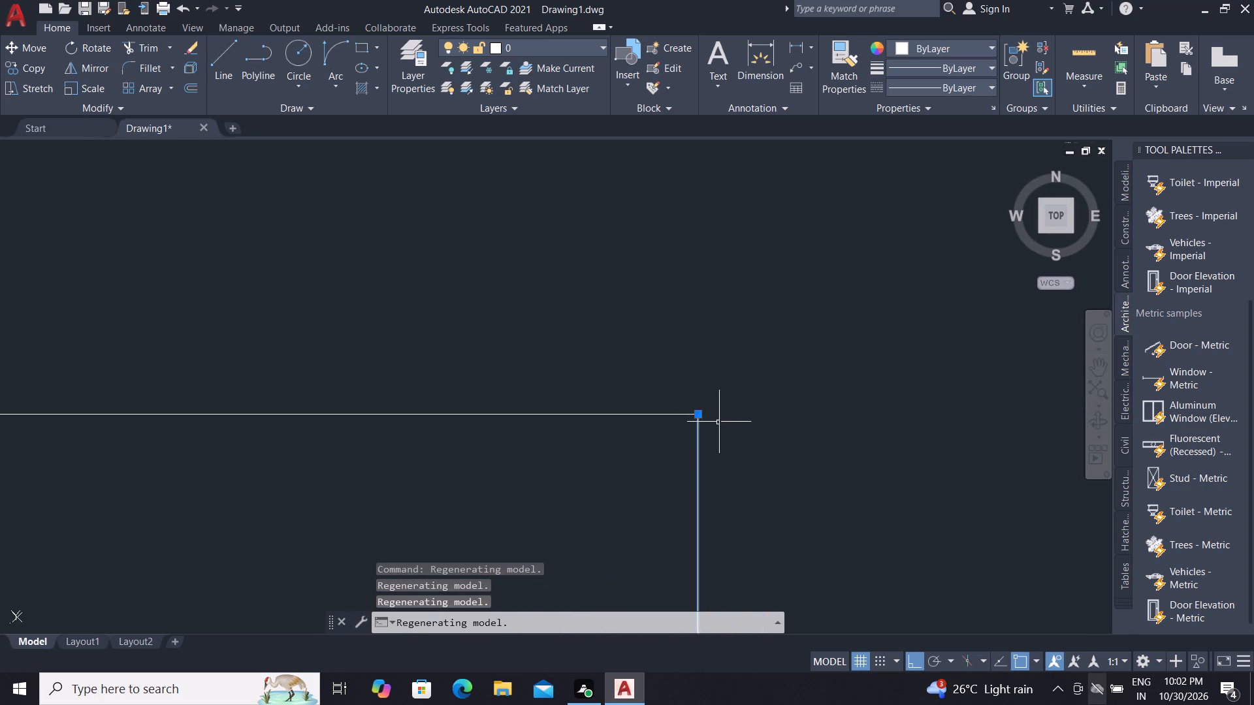
scroll(711, 411, "up", 3)
scroll(633, 396, "up", 2)
scroll(506, 387, "up", 3)
scroll(549, 424, "up", 3)
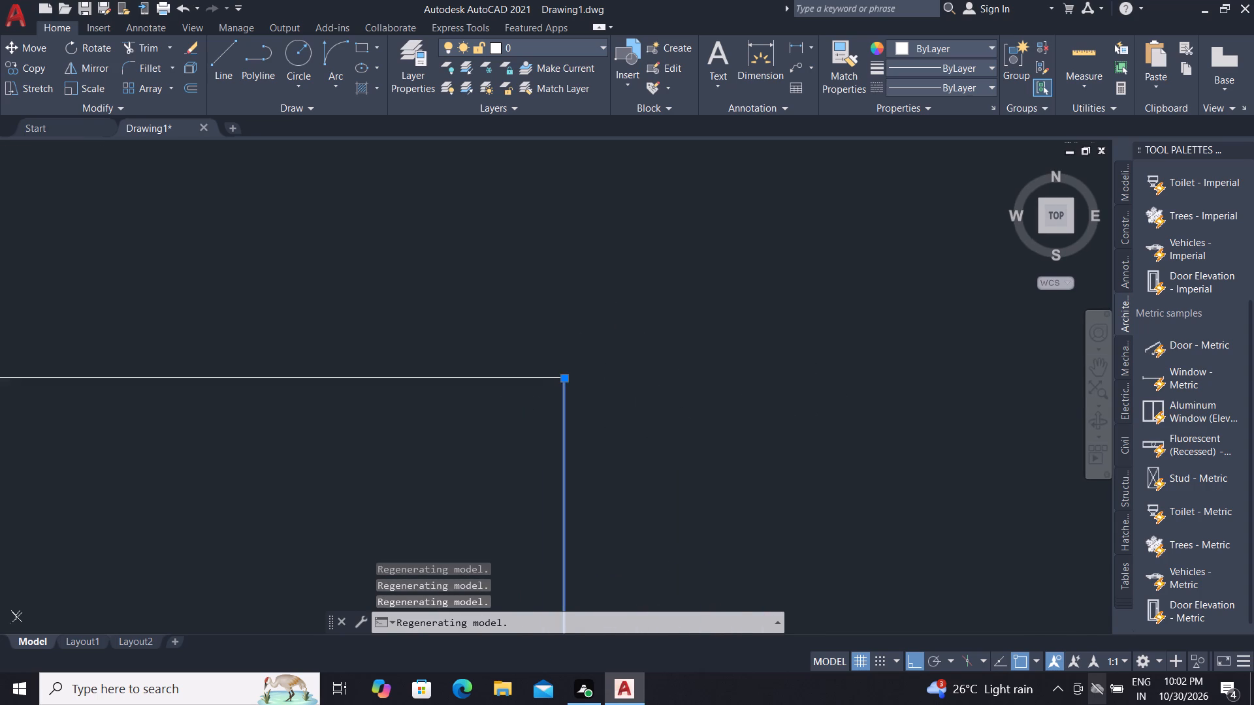
scroll(552, 393, "up", 13)
key("space")
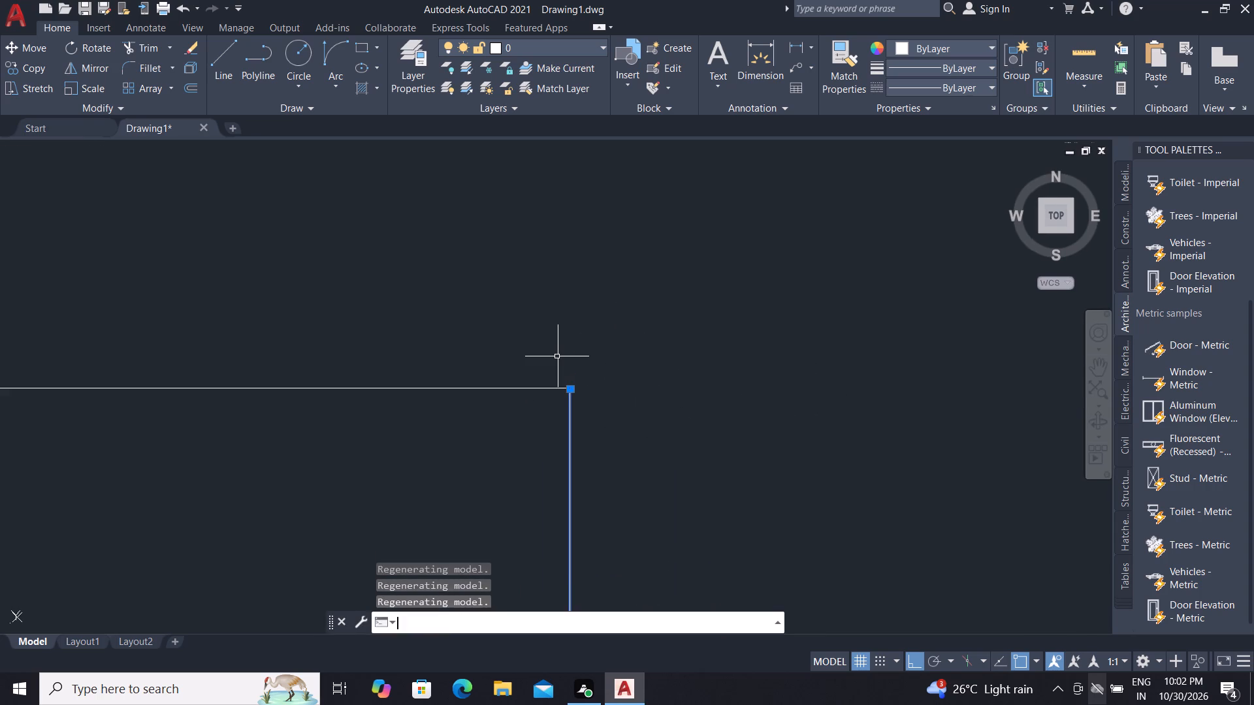
scroll(571, 388, "up", 8)
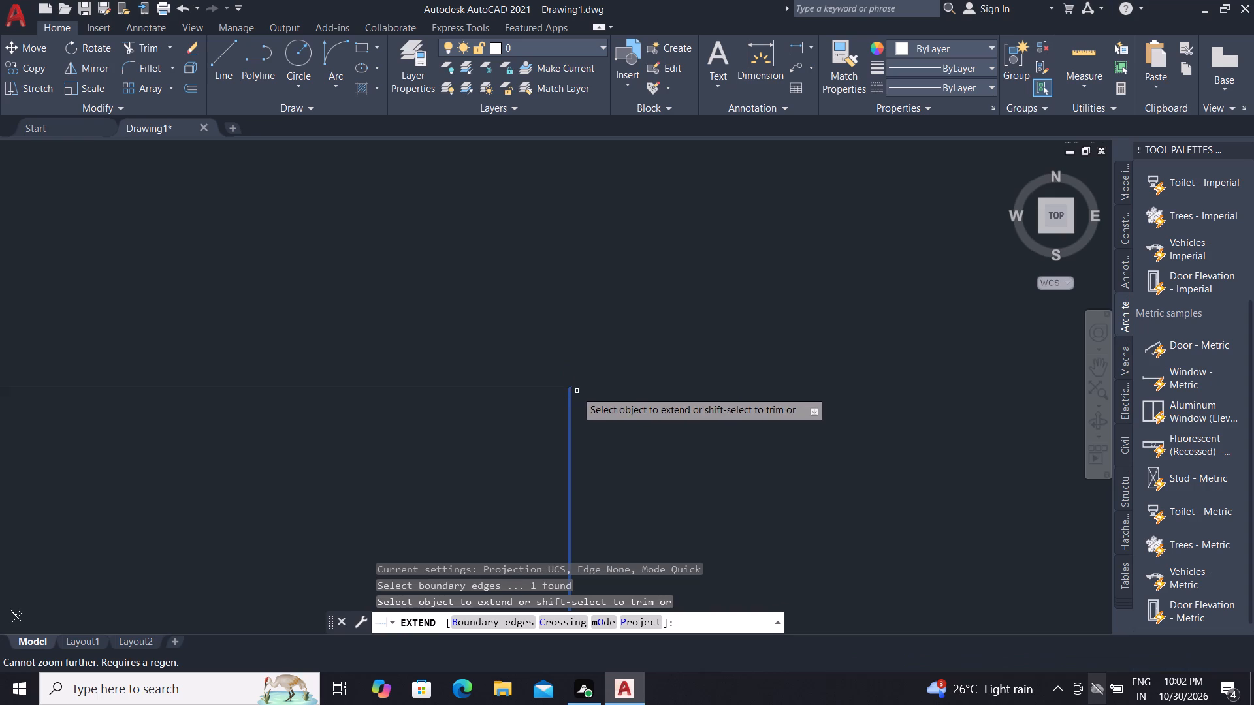
key("Escape")
Extend the slab soffit line across the right beam and the beam's inner edge up to the slab's top line.
scroll(580, 390, "down", 20)
scroll(580, 390, "down", 2)
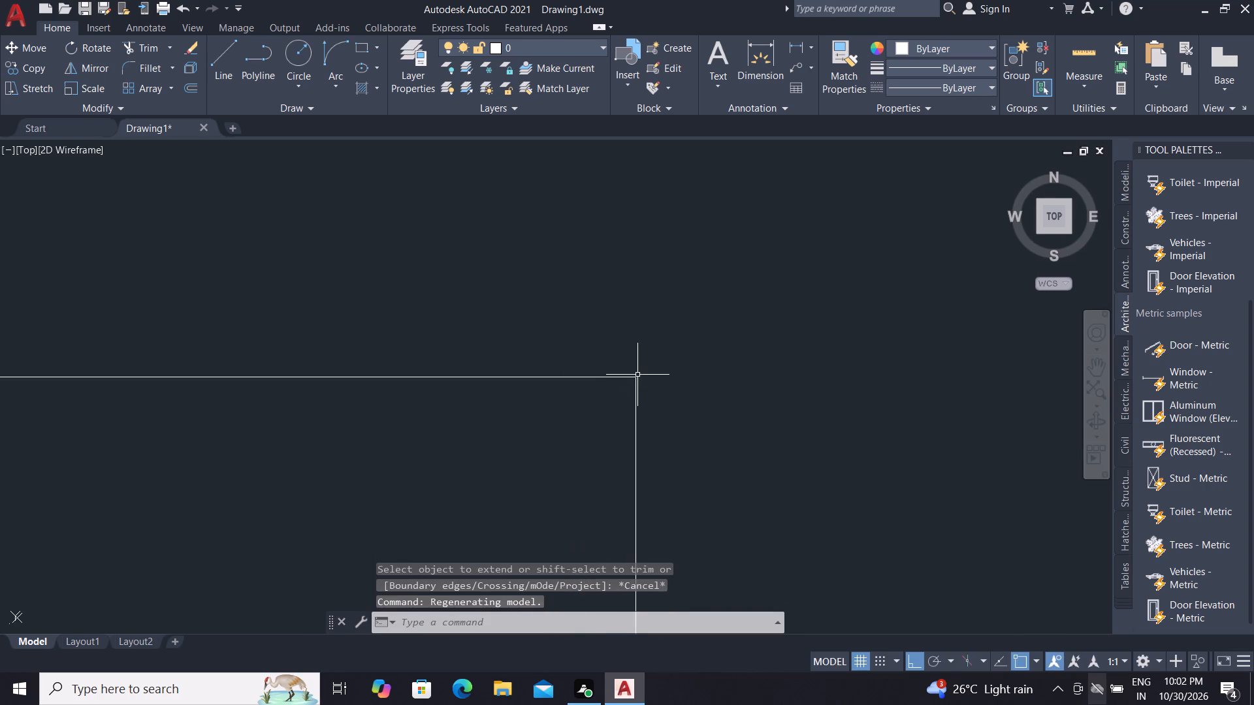
scroll(637, 375, "down", 16)
scroll(634, 388, "down", 9)
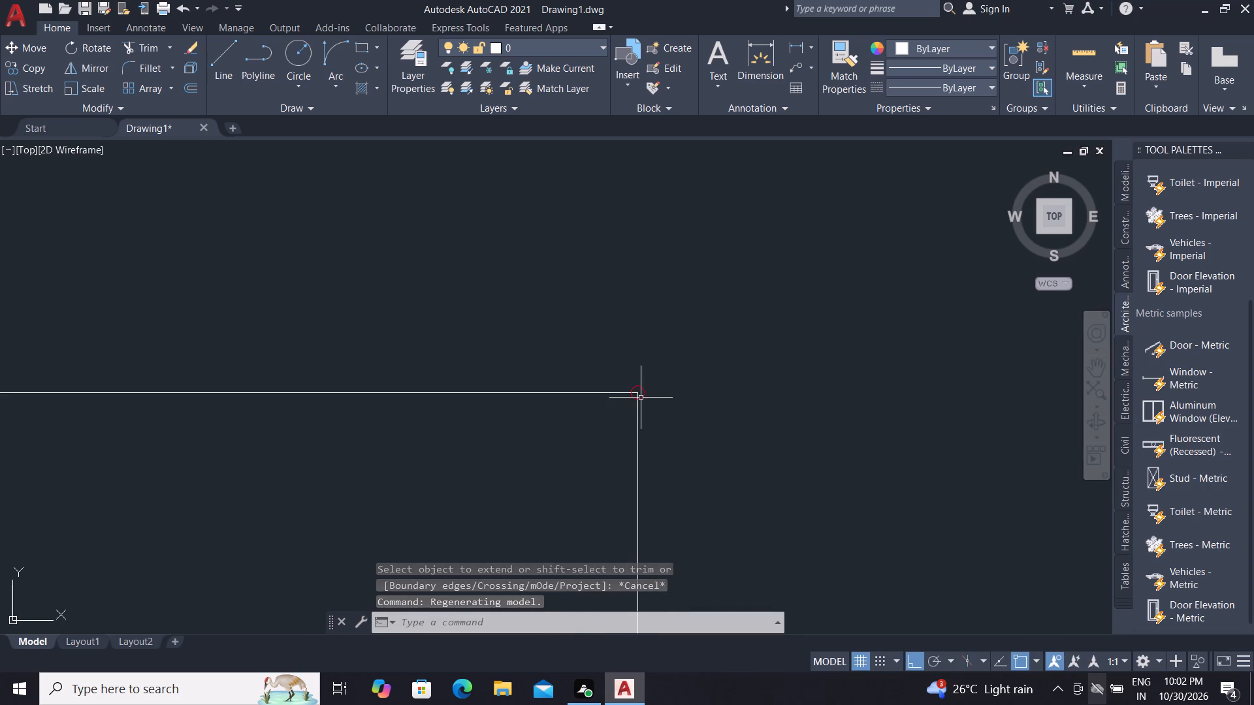
scroll(643, 398, "down", 10)
scroll(647, 393, "down", 15)
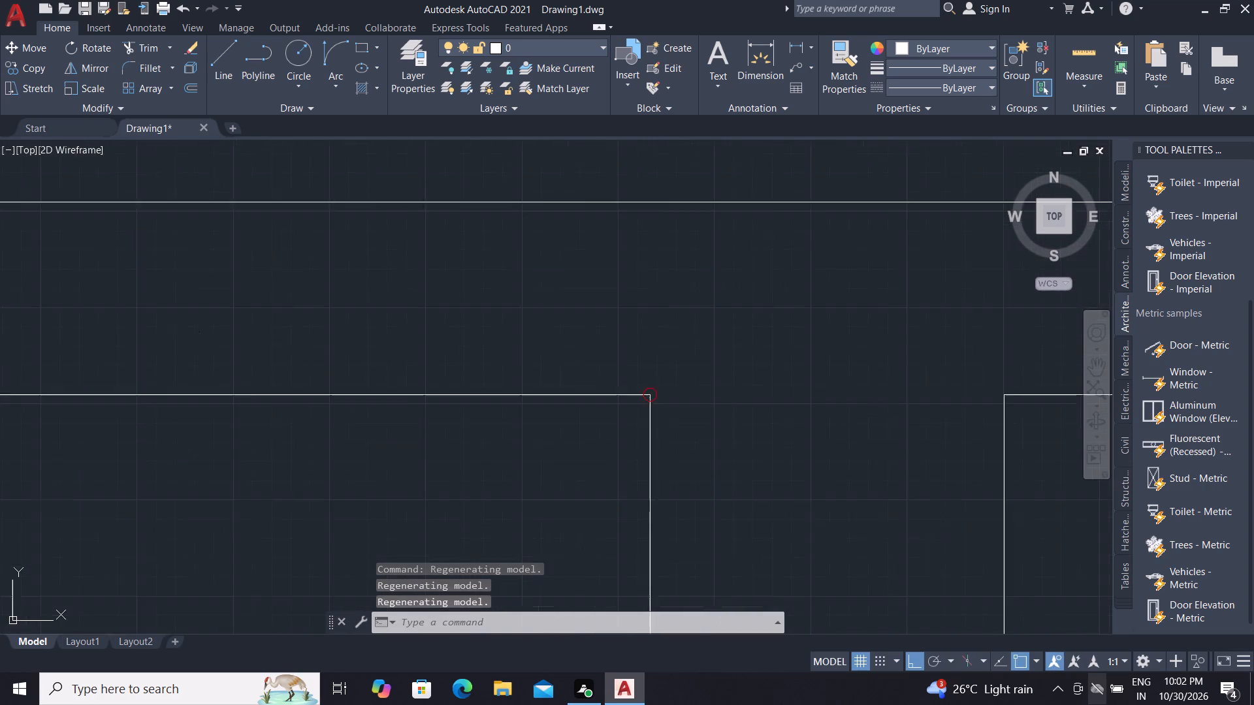
scroll(598, 359, "down", 9)
scroll(577, 357, "up", 3)
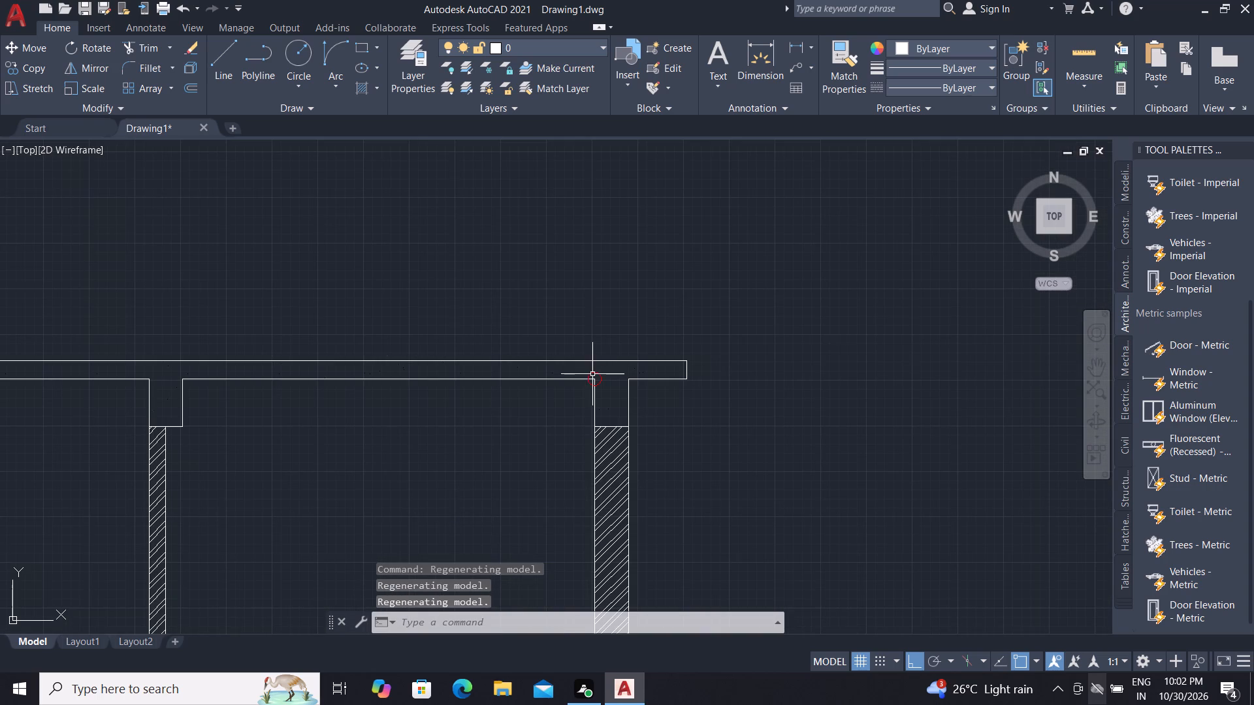
key("e")
key("x")
key("space")
left_click(576, 379)
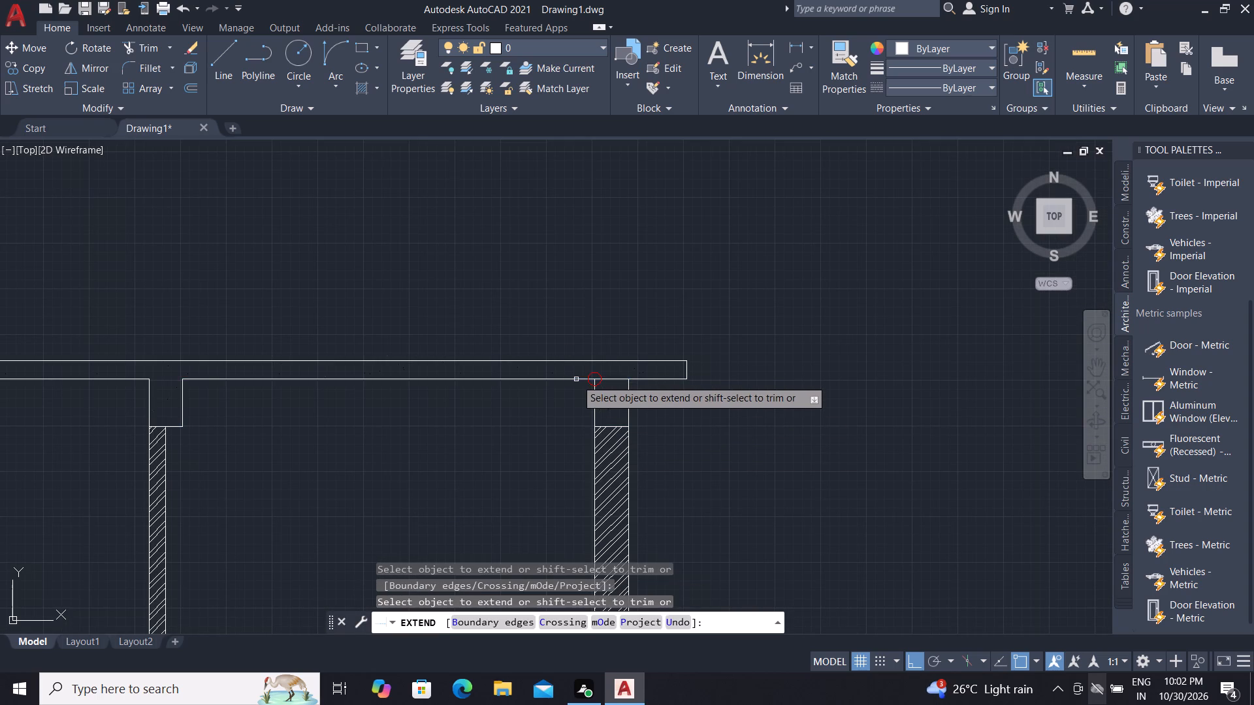
left_click(594, 391)
key("Escape")
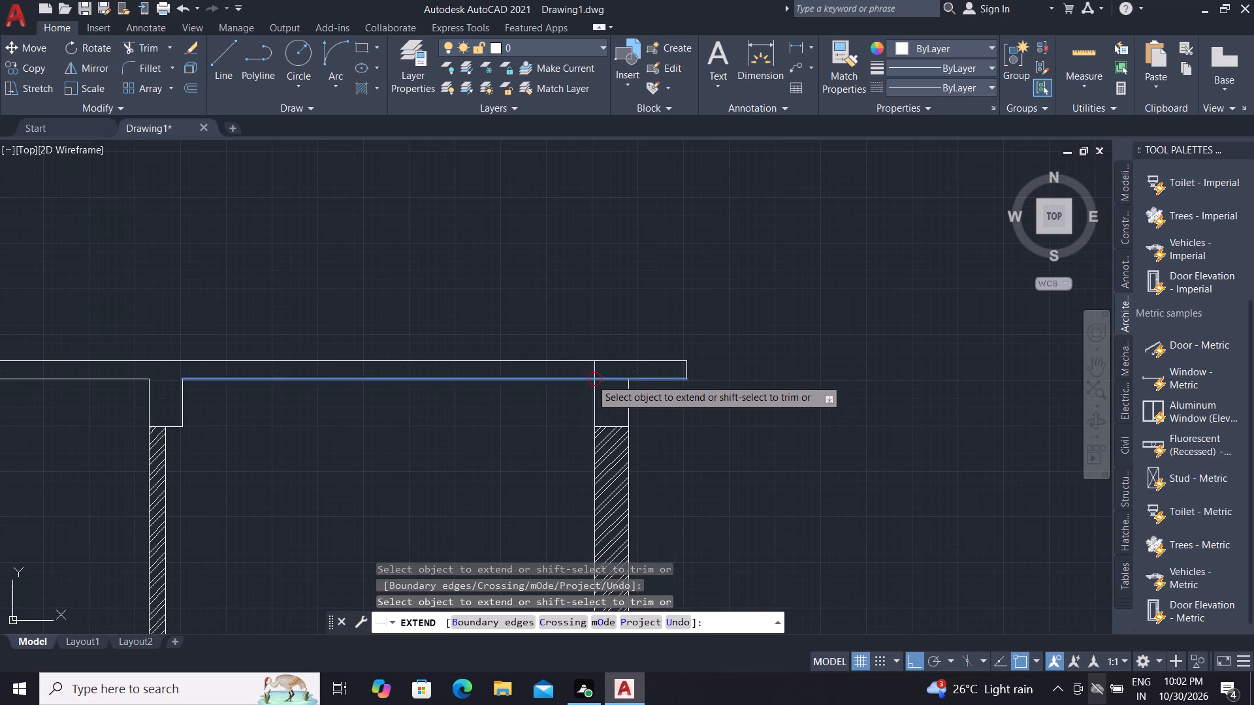
Trim the slab soffit line between the intermediate and right beams and the right beam's inner edge below the slab.
scroll(587, 374, "up", 3)
type("TR")
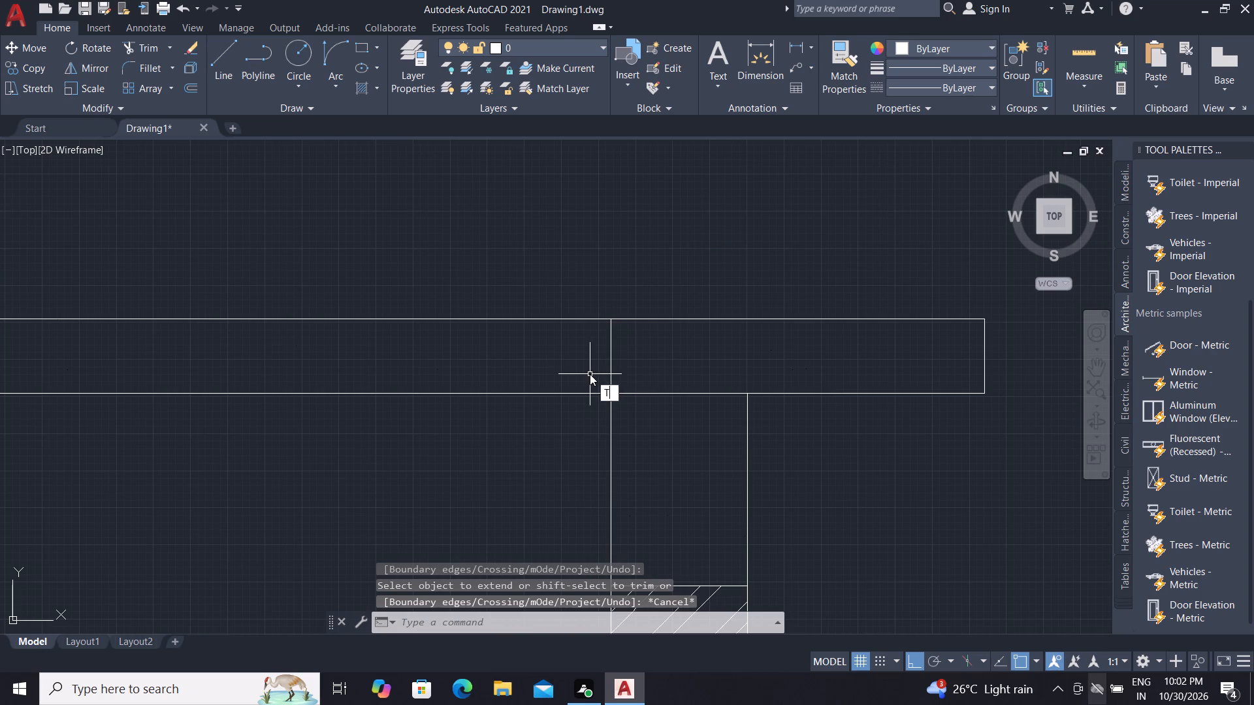
key("space")
left_click(598, 369)
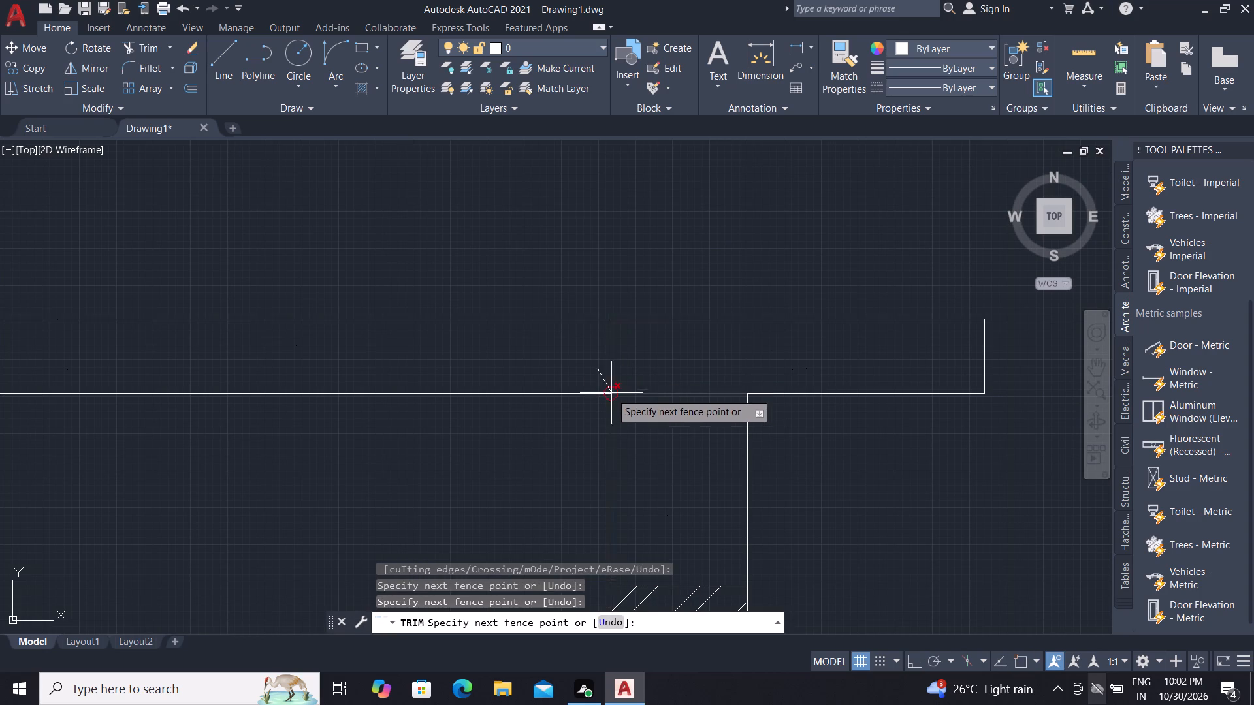
scroll(607, 394, "down", 2)
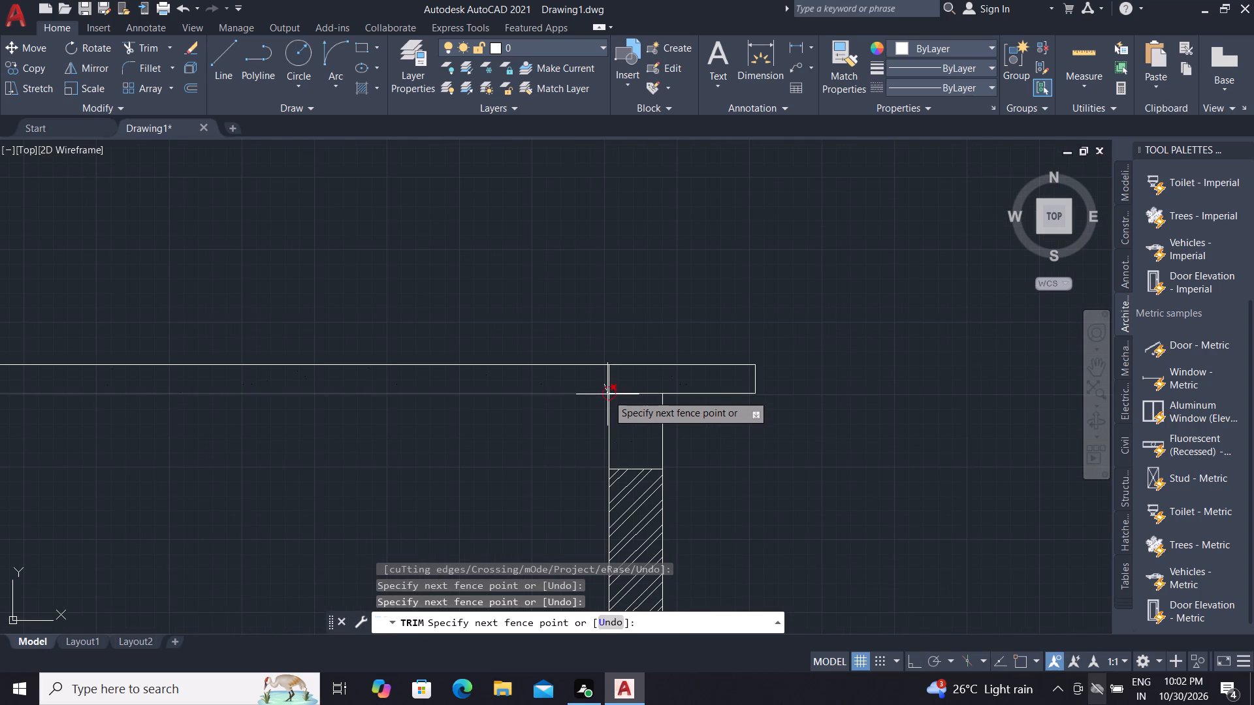
scroll(608, 410, "down", 2)
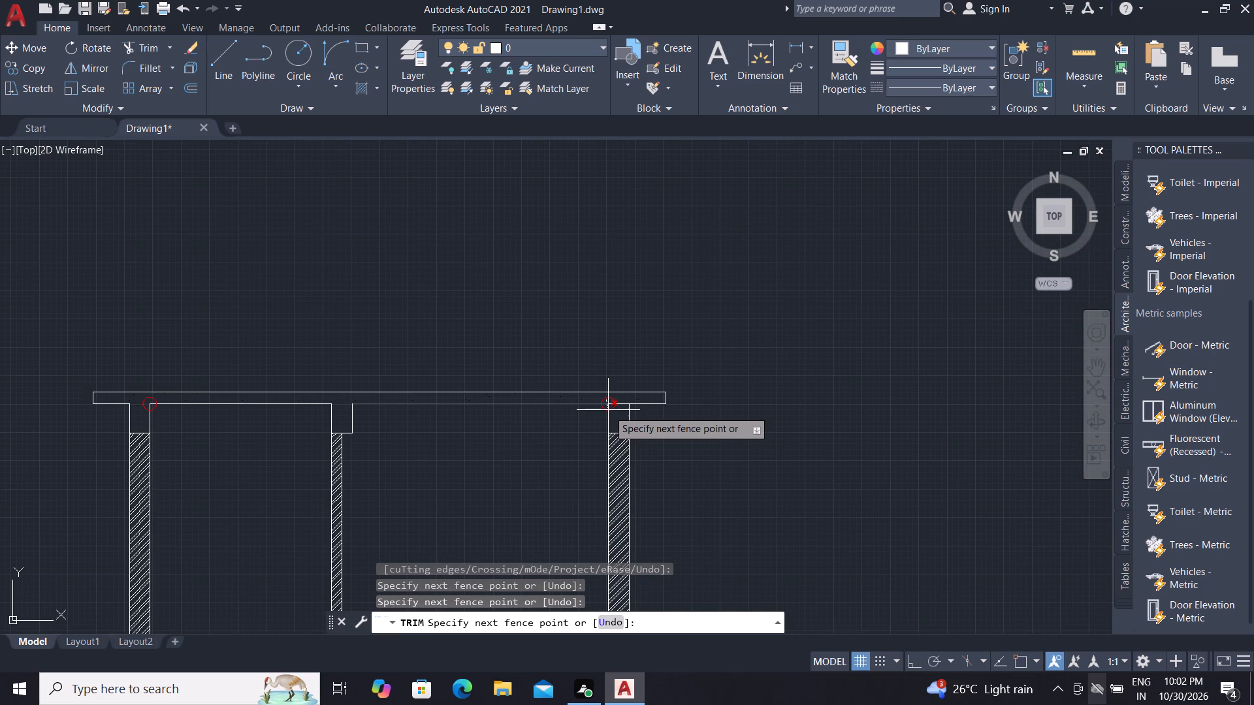
left_click(605, 411)
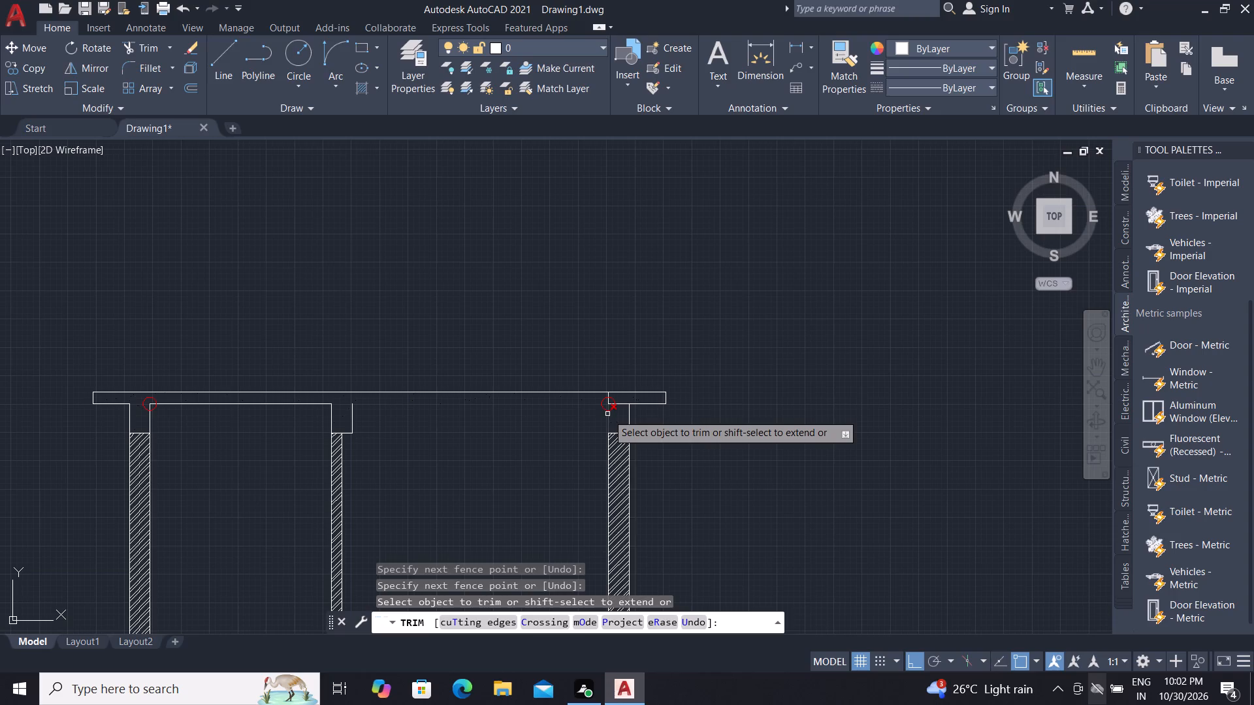
left_click(607, 414)
scroll(606, 399, "up", 5)
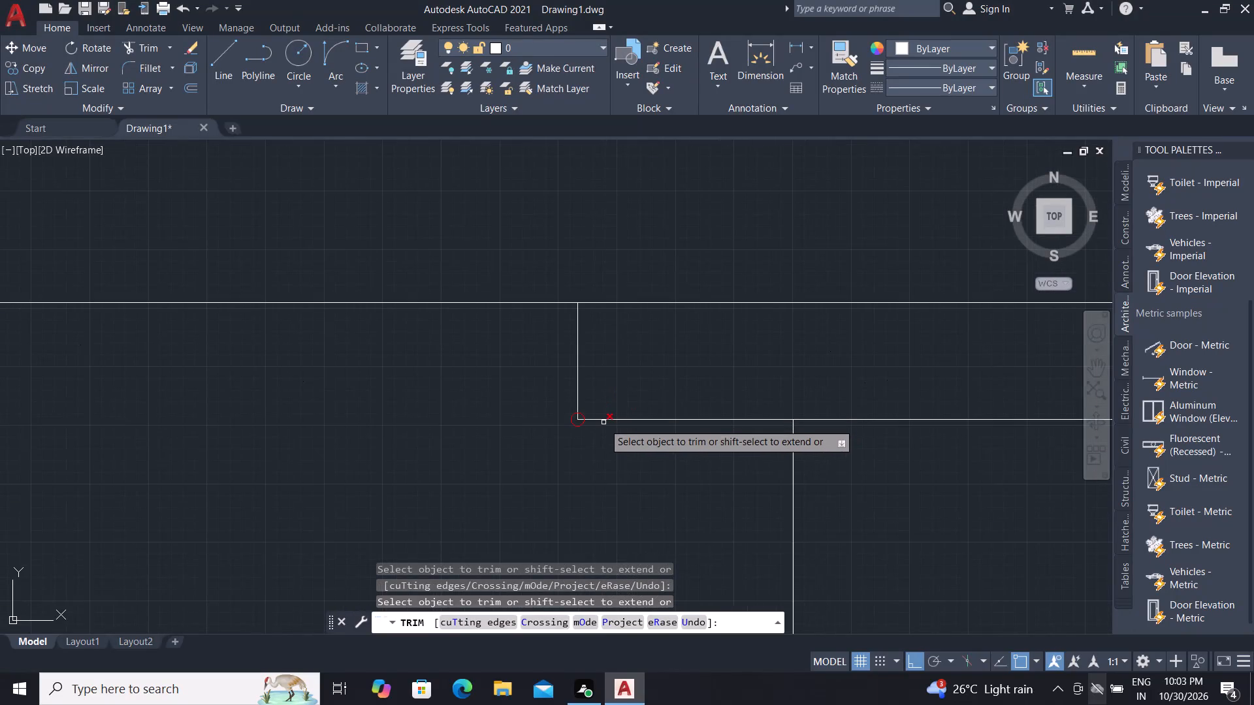
key("Escape")
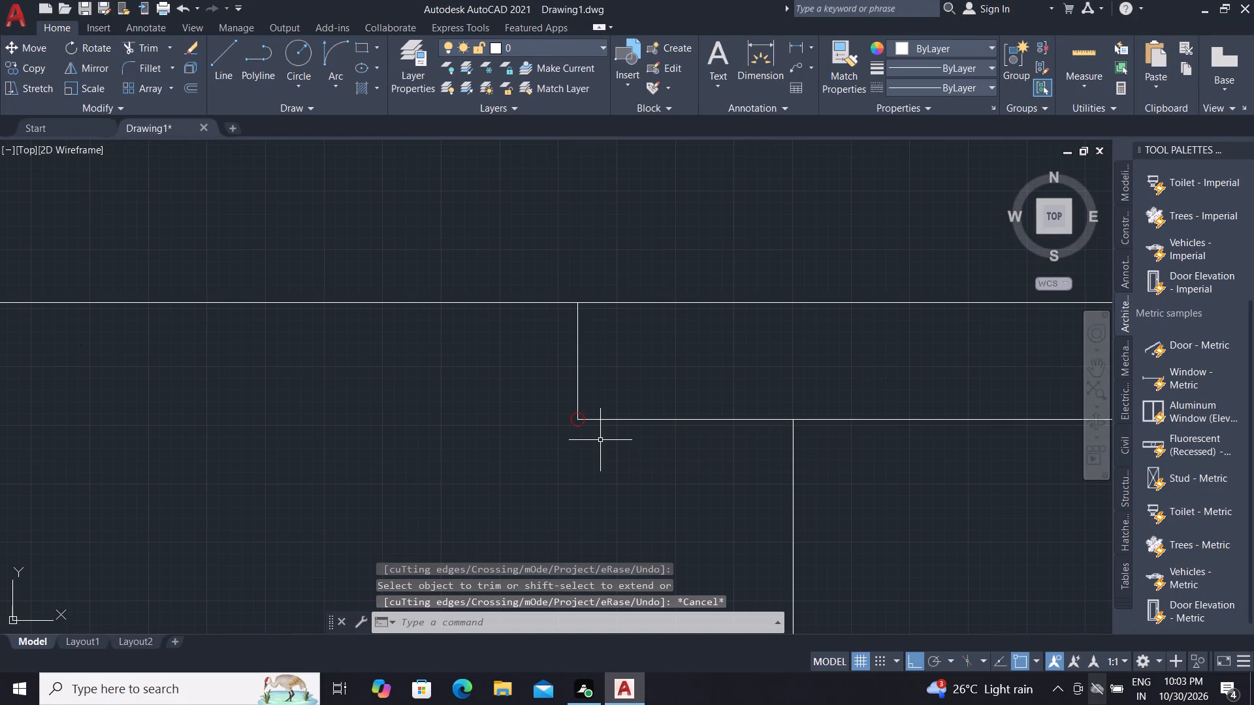
Draw the slab soffit line from the right beam's inner corner to the intermediate beam's facing upper corner.
type("L")
key("space")
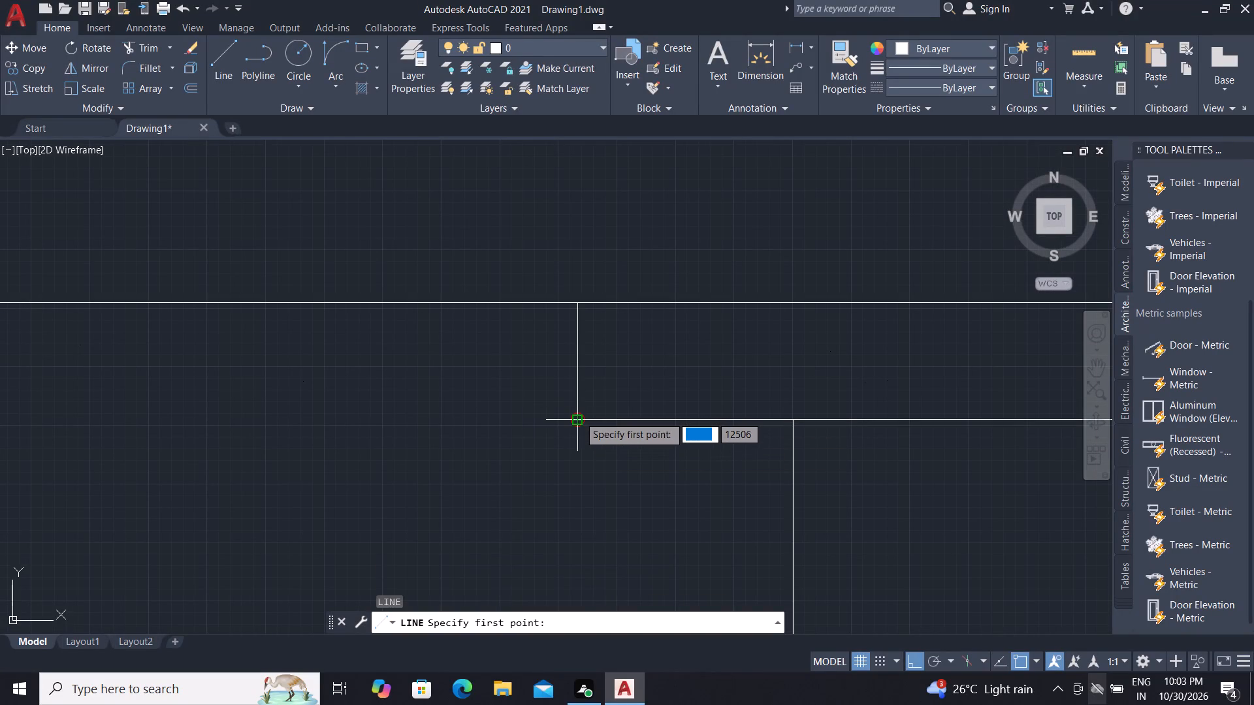
left_click(579, 416)
scroll(579, 403, "down", 9)
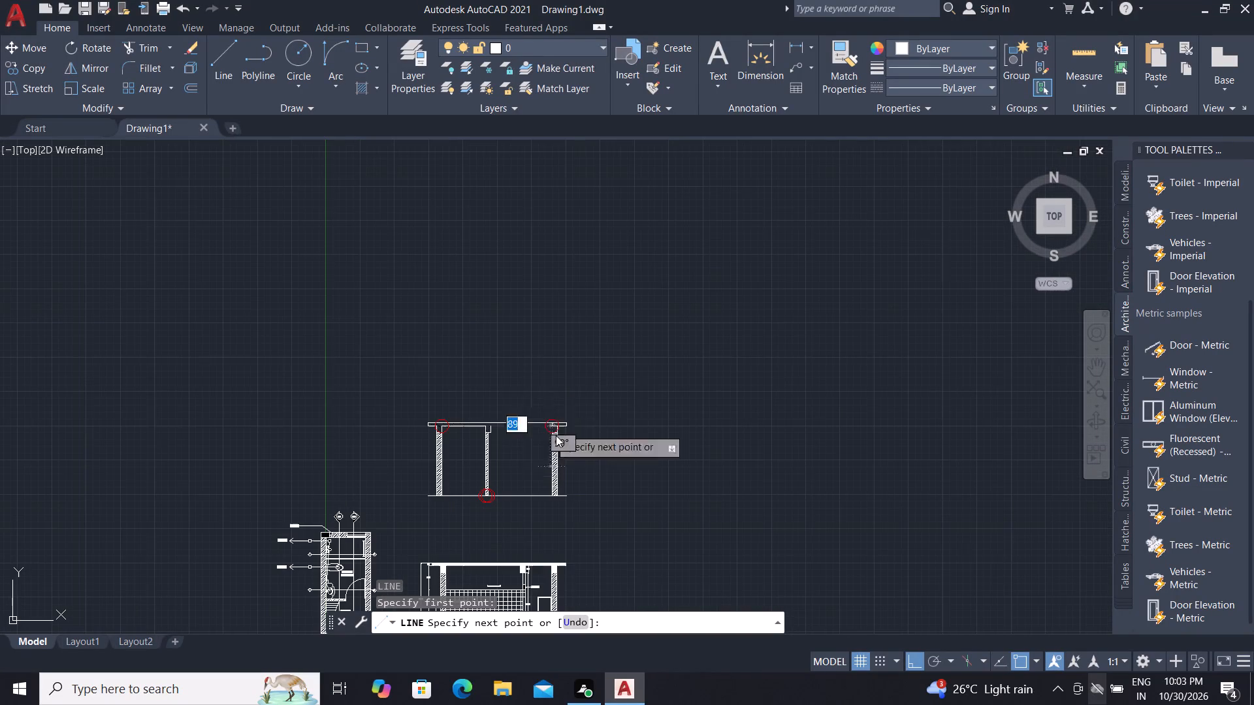
scroll(489, 419, "up", 6)
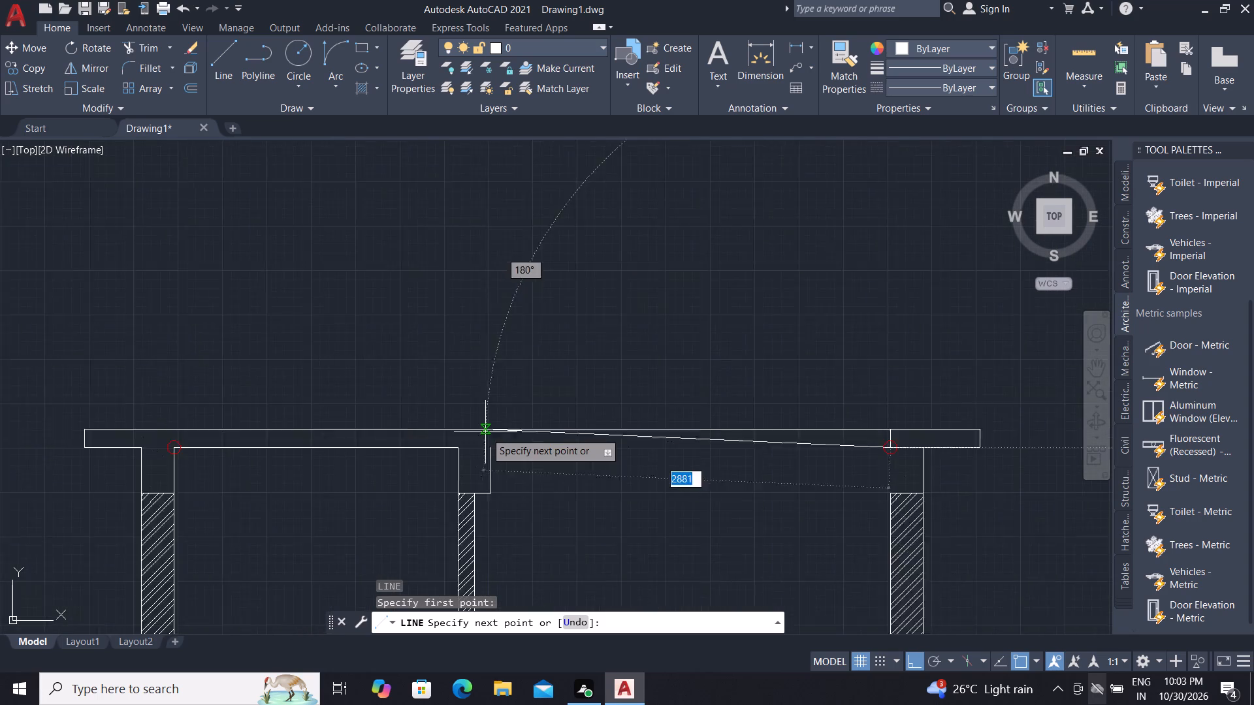
left_click(492, 457)
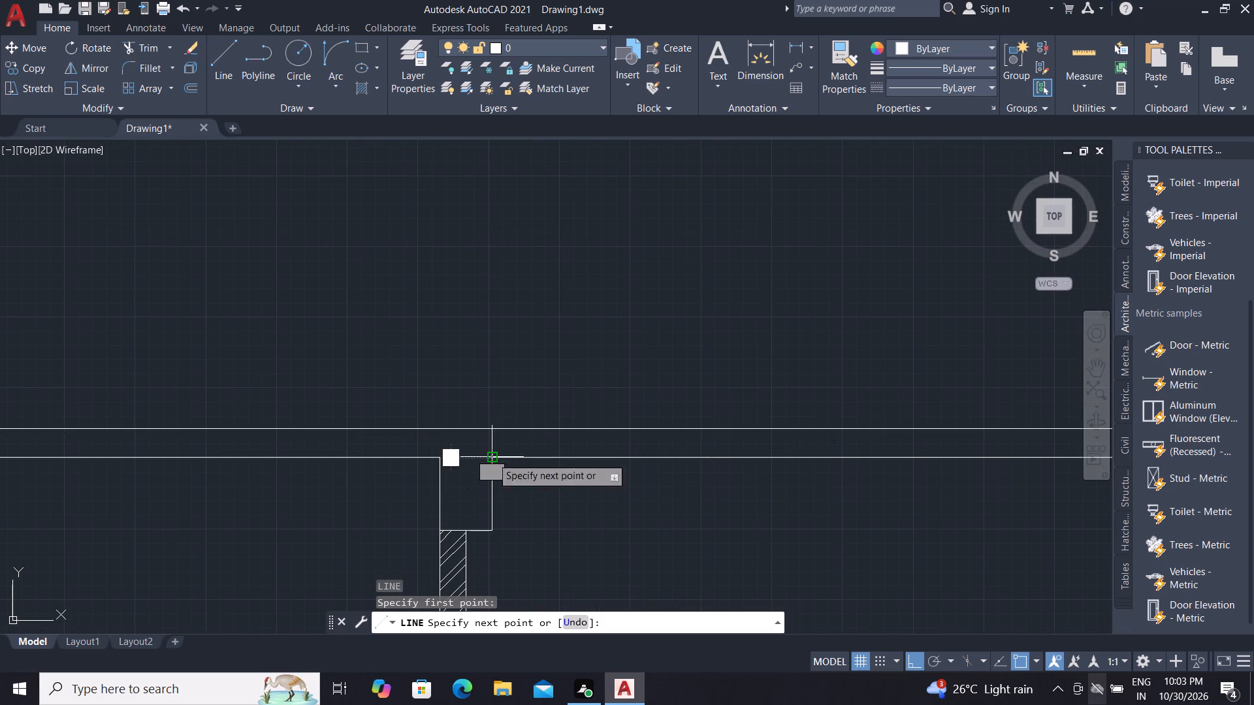
key("Escape")
Extend the right beam's inner edge from the slab soffit down to the top of the hatched wall.
scroll(575, 462, "down", 3)
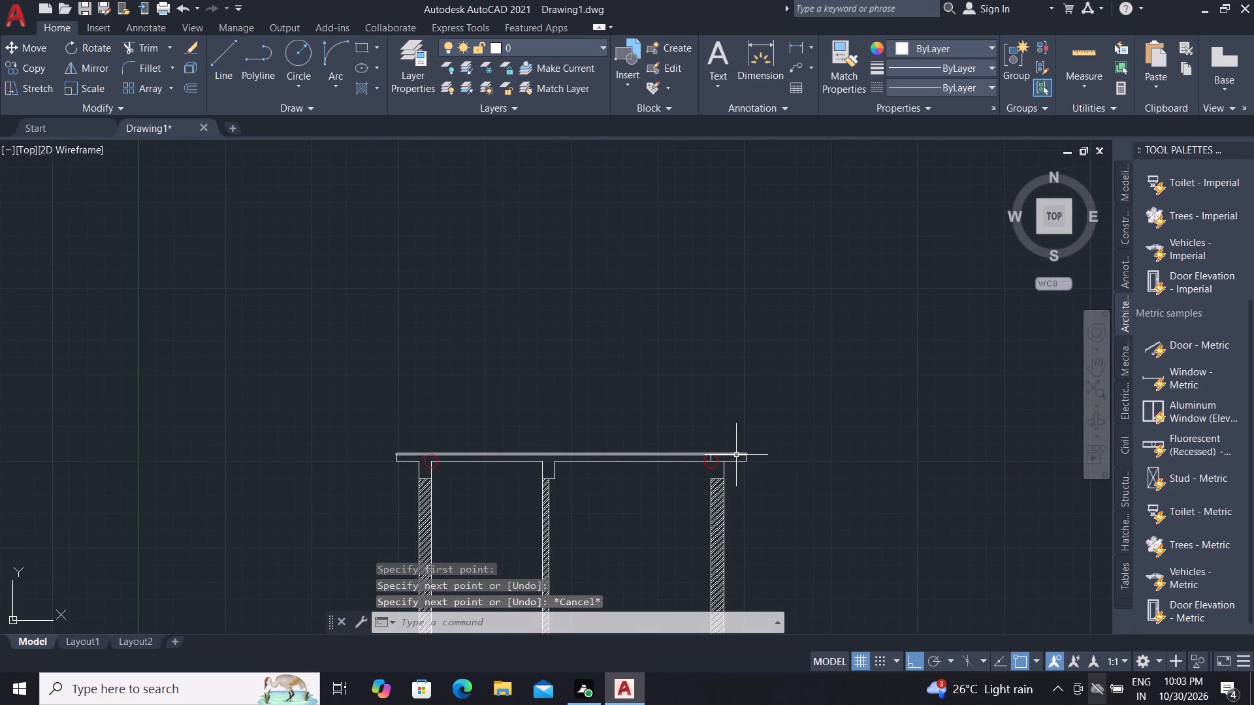
scroll(707, 463, "up", 5)
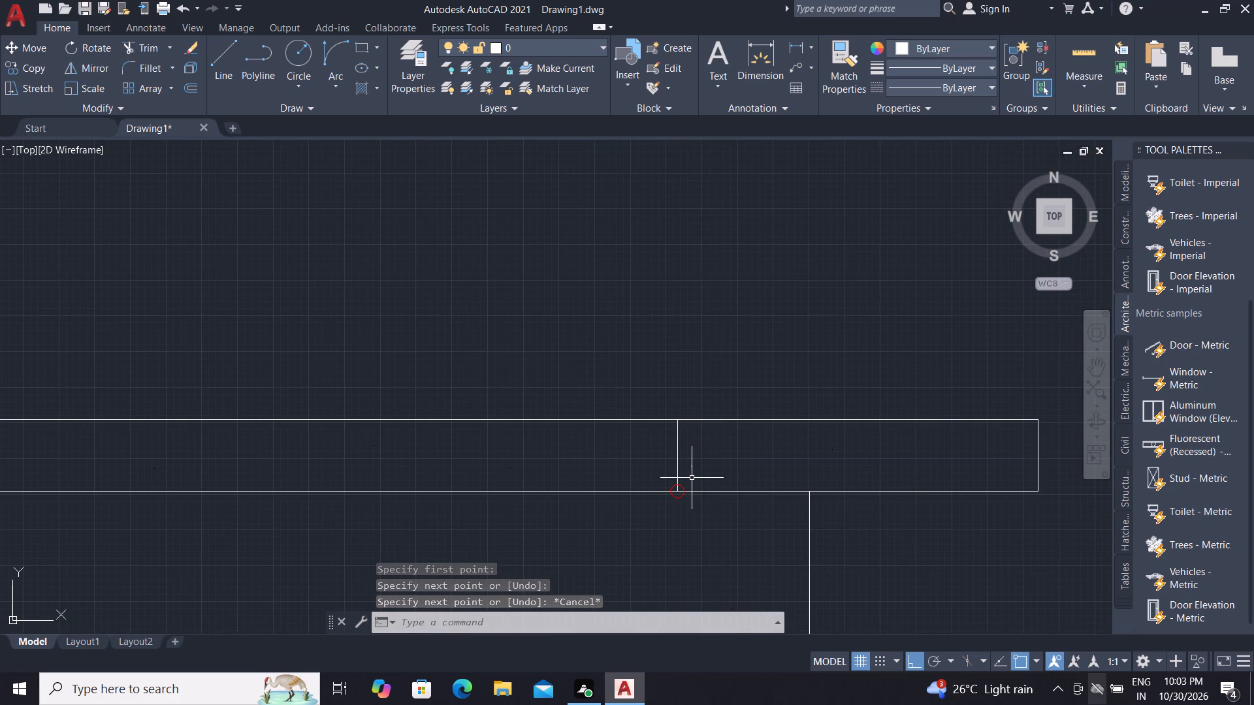
type("EX")
key("space")
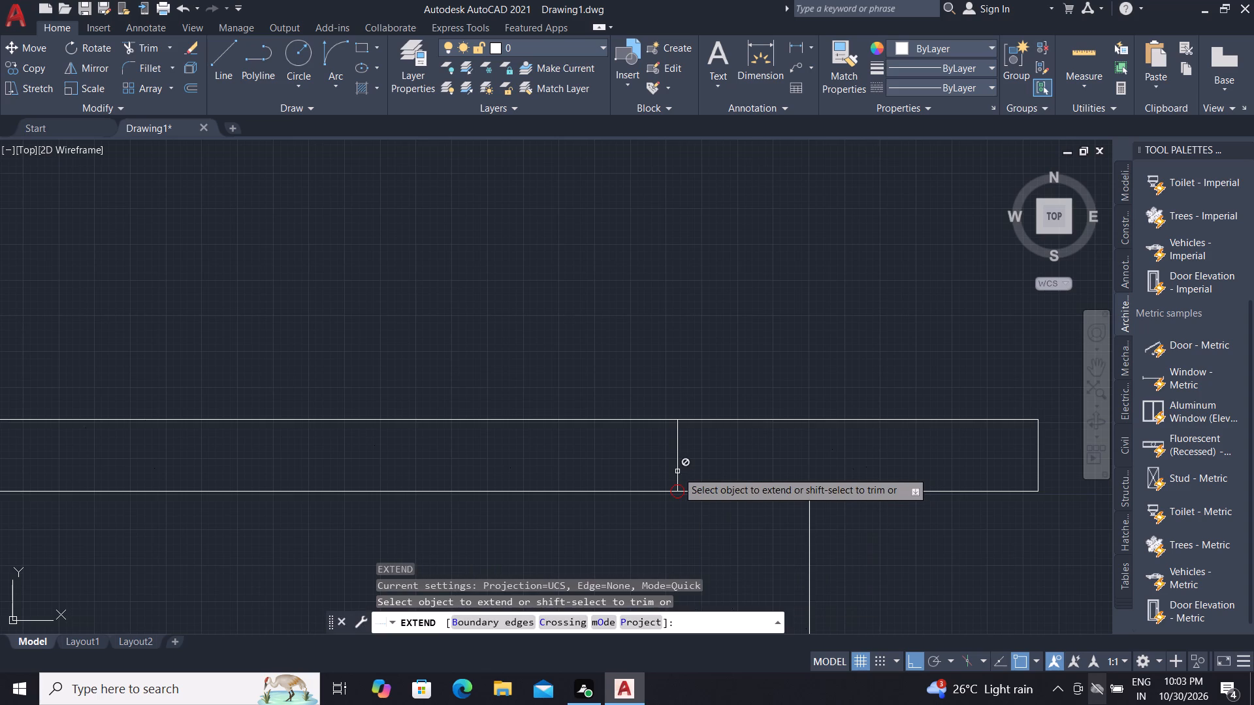
scroll(675, 469, "down", 2)
left_click(675, 469)
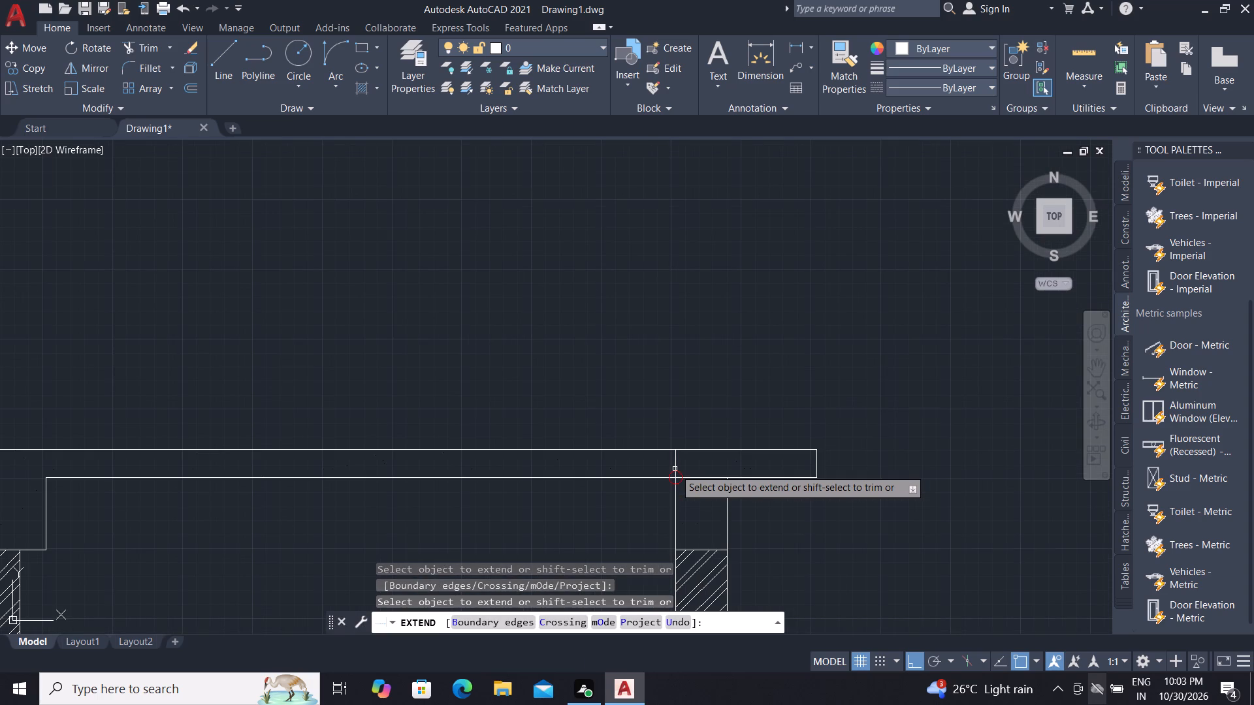
key("Escape")
Trim the right beam's inner edge inside the slab and the soffit line across the top of that beam.
type("TR")
key("space")
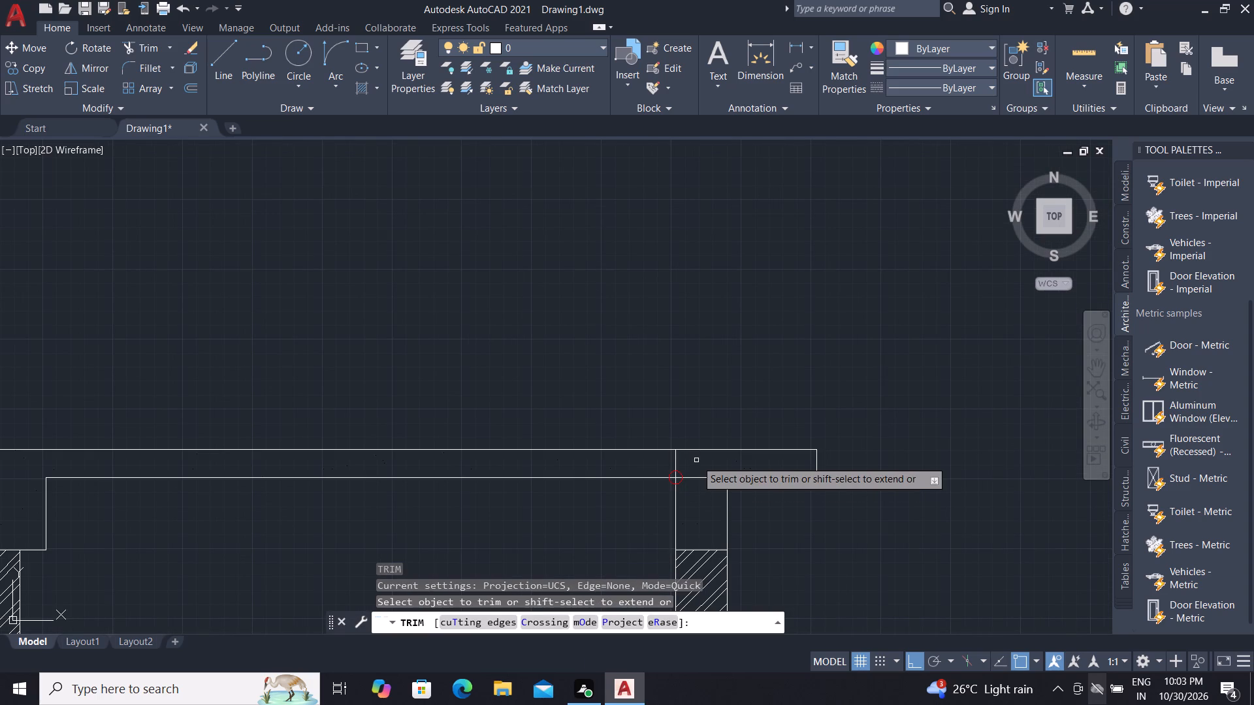
left_click(674, 465)
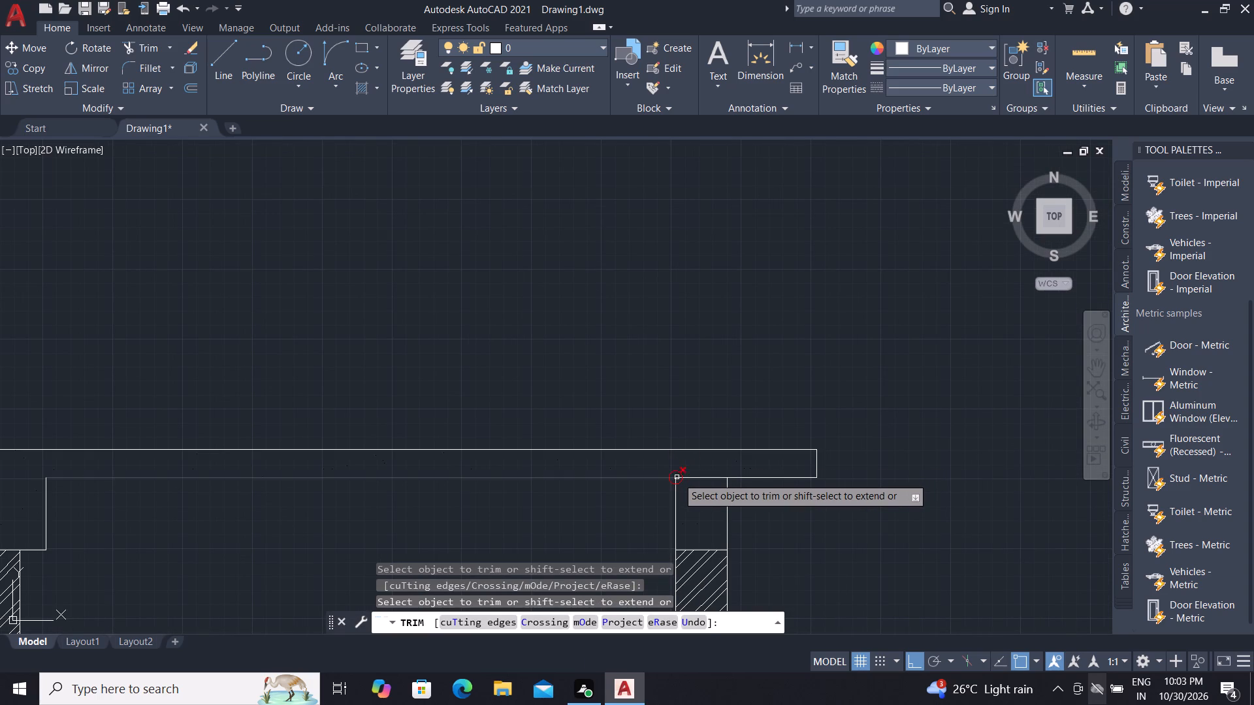
left_click(682, 478)
scroll(679, 480, "up", 3)
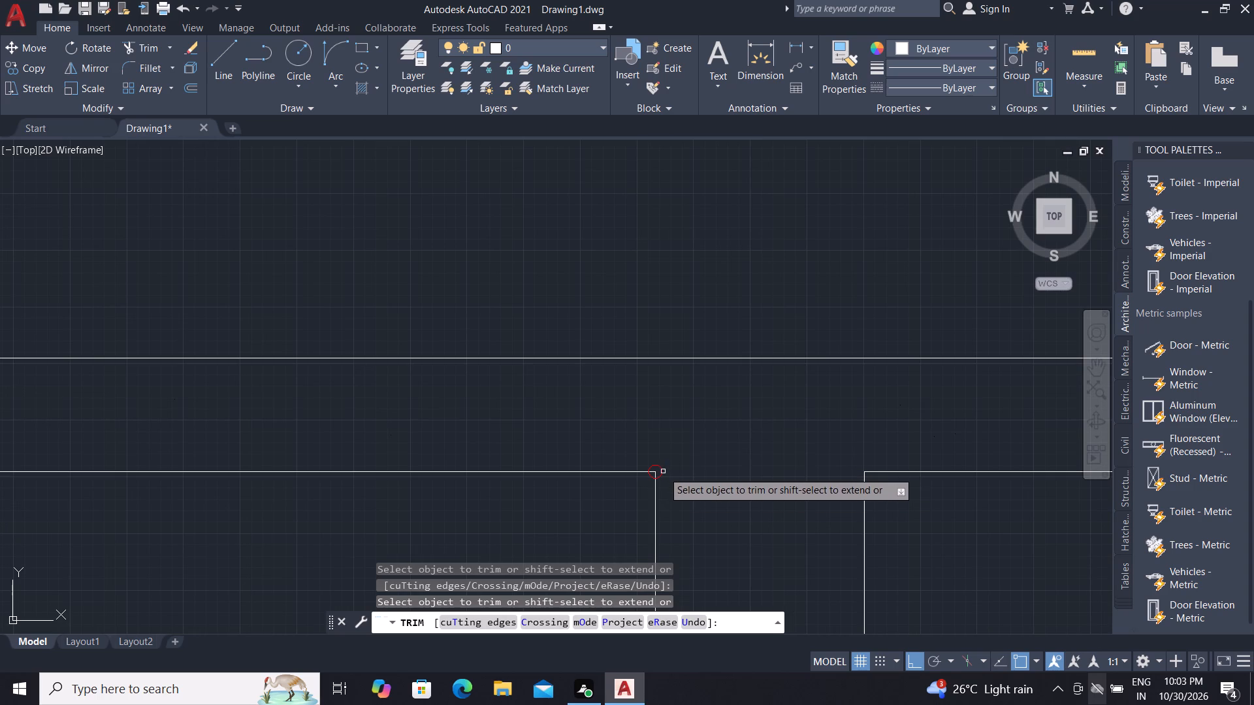
key("Escape")
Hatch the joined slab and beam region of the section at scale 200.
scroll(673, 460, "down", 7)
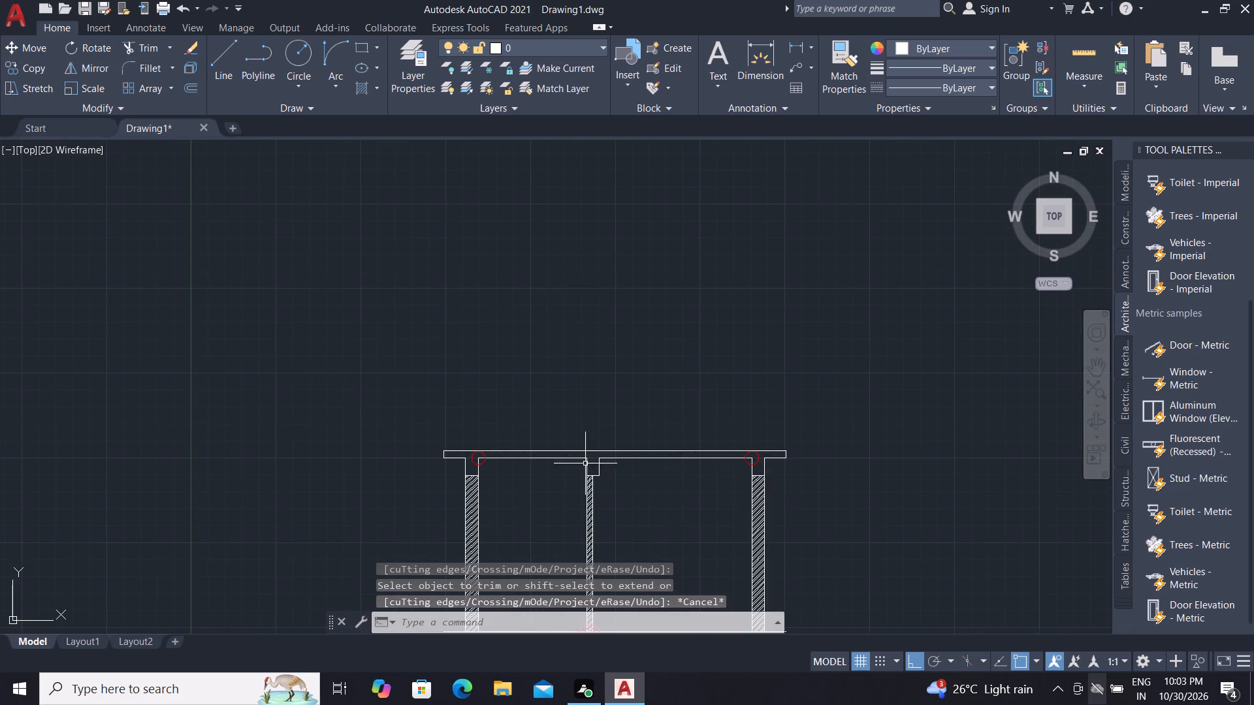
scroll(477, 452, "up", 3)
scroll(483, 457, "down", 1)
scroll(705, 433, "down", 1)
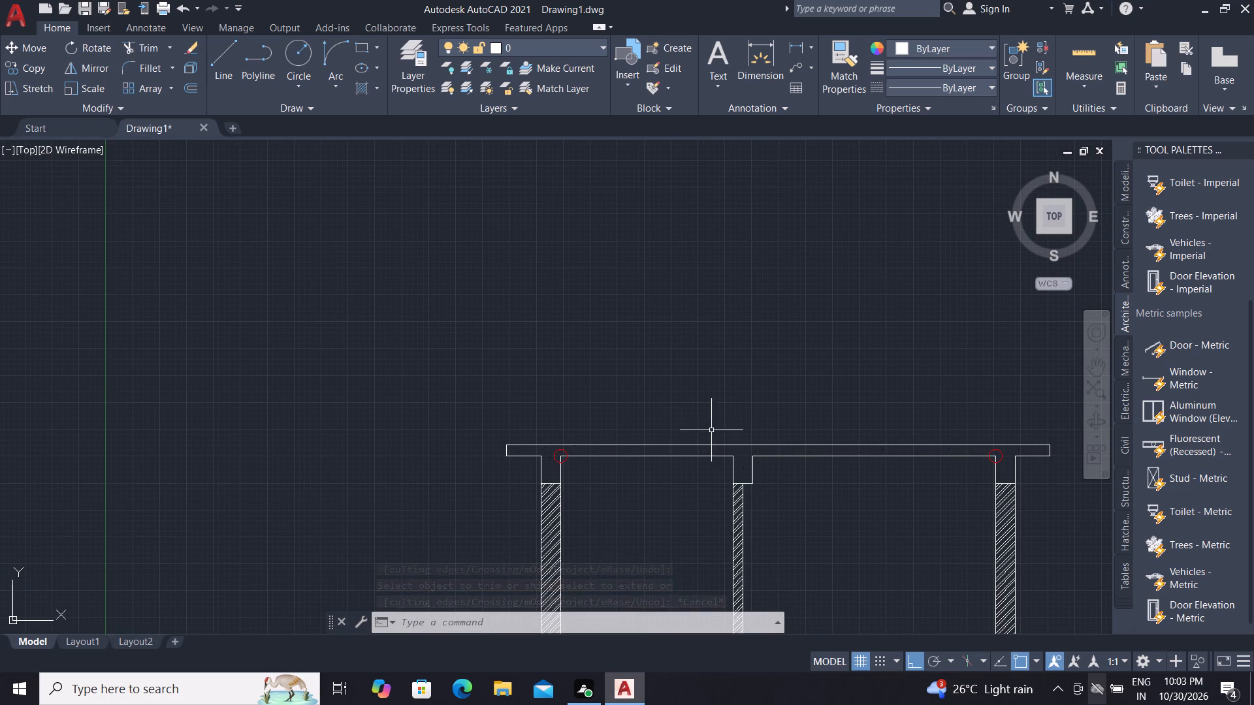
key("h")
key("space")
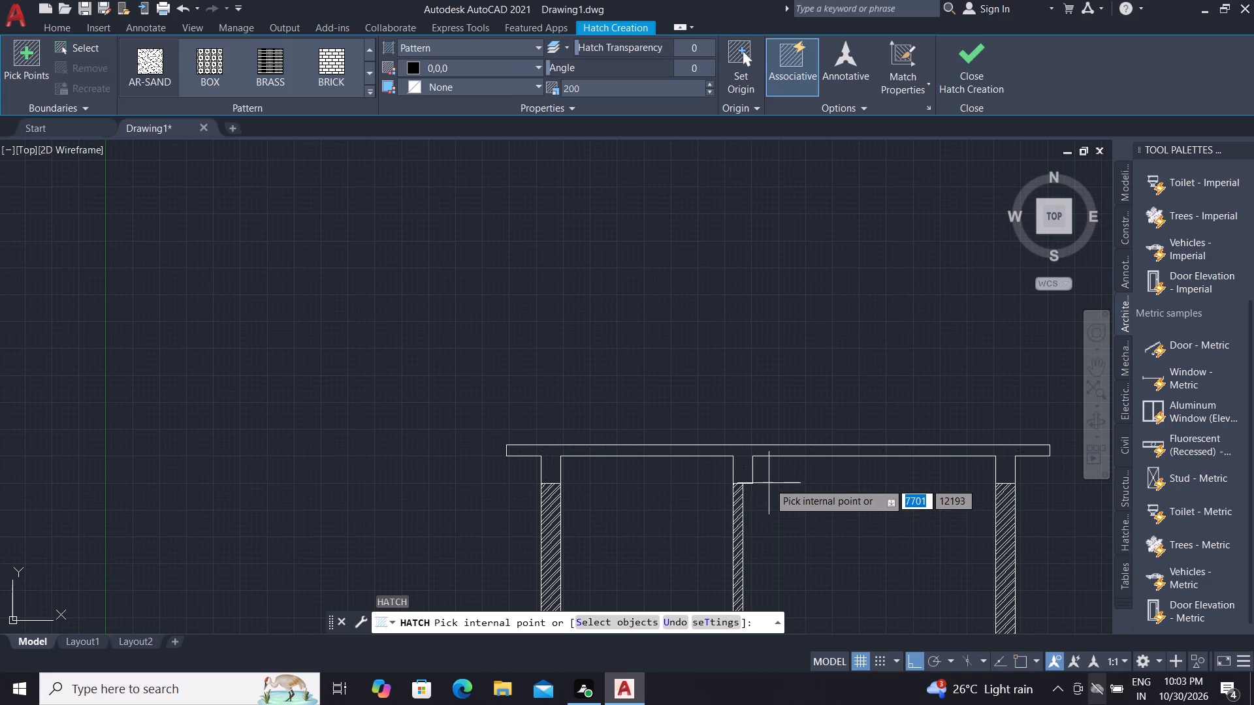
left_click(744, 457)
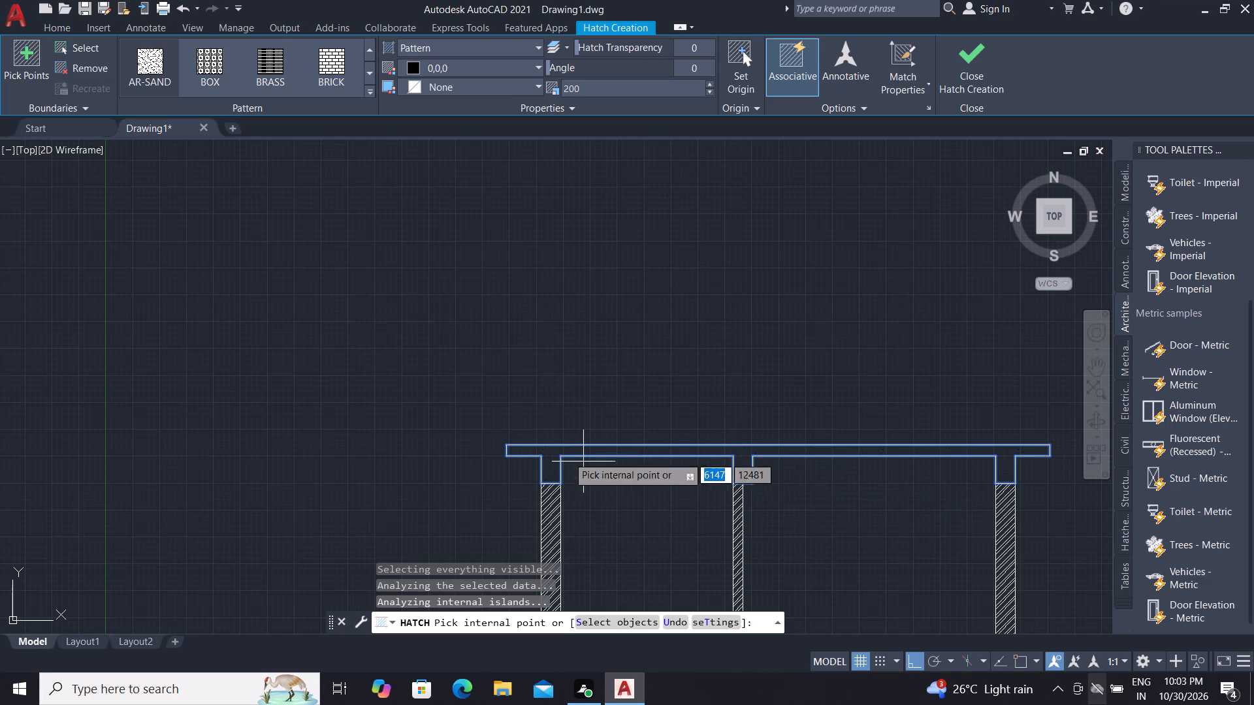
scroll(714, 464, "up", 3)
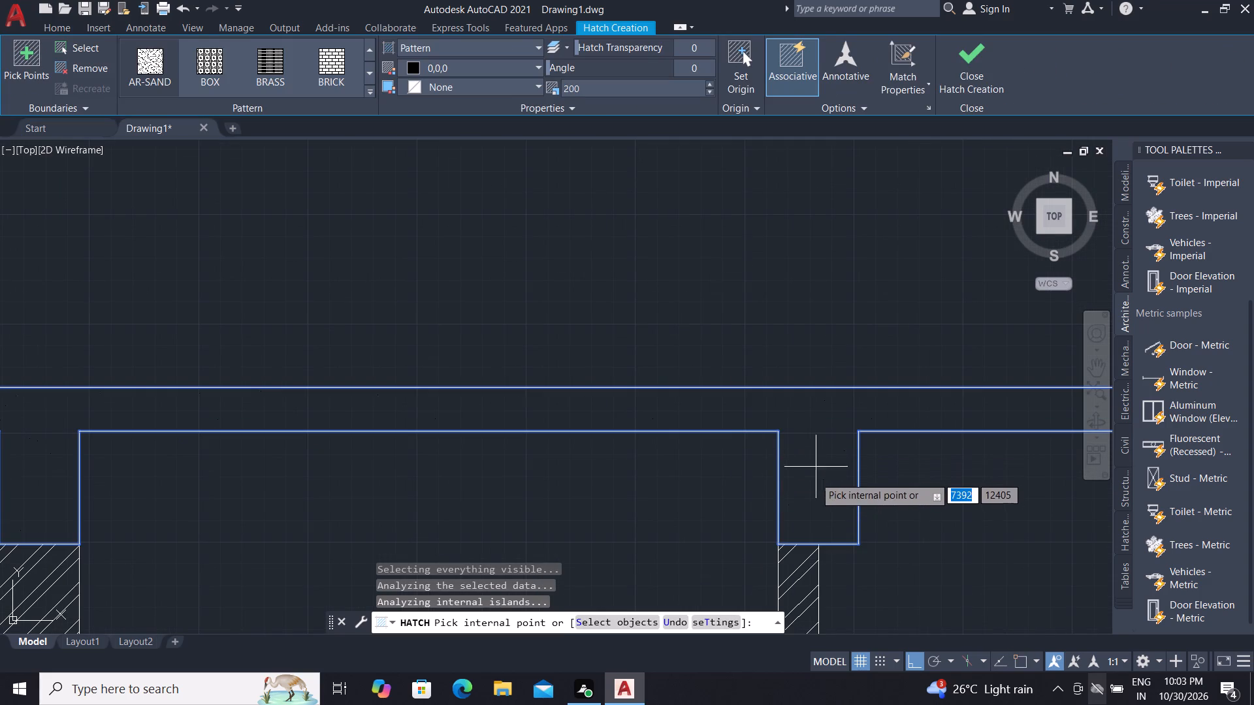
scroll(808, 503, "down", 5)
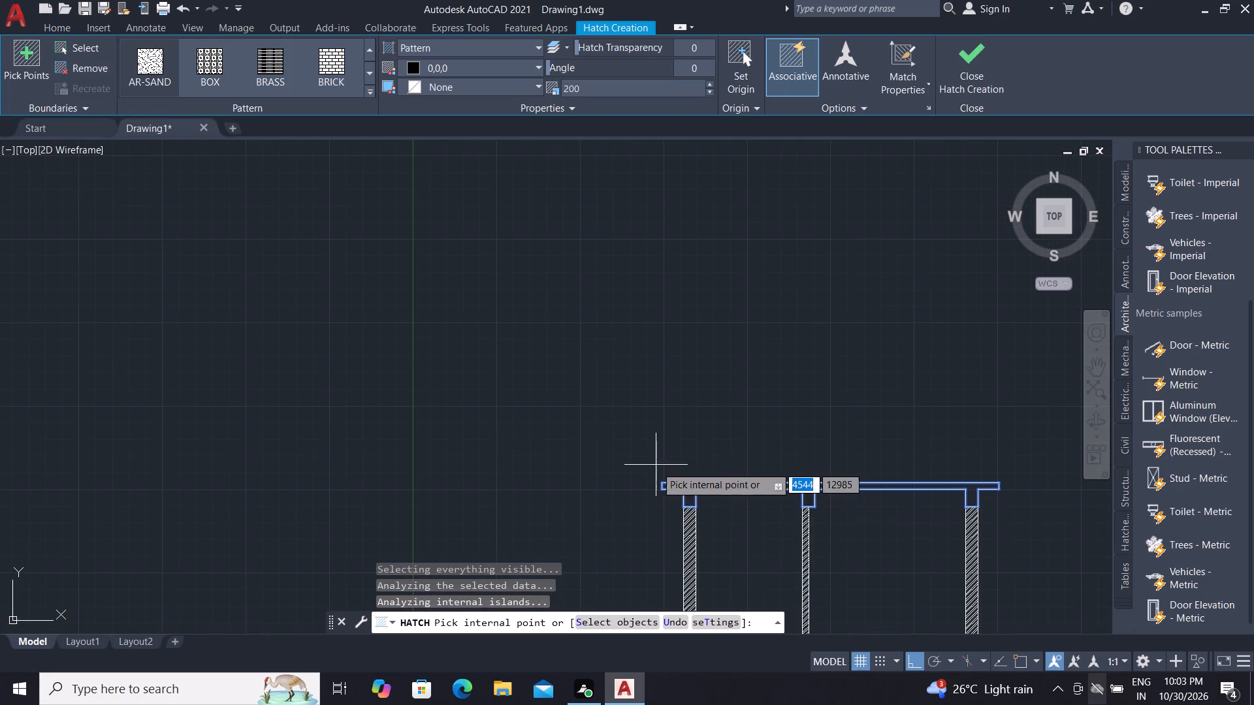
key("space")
Hatch the joined slab and beam region of the section again, with the hatch scale set to 15.
key("h")
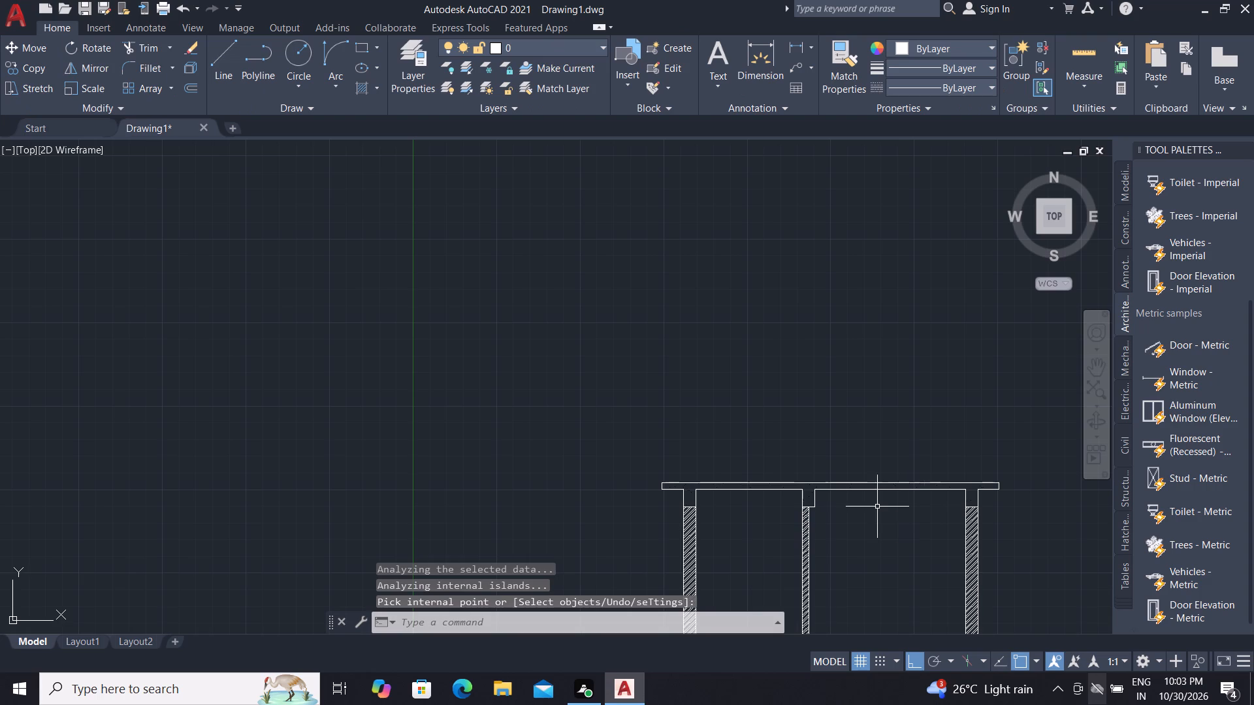
key("space")
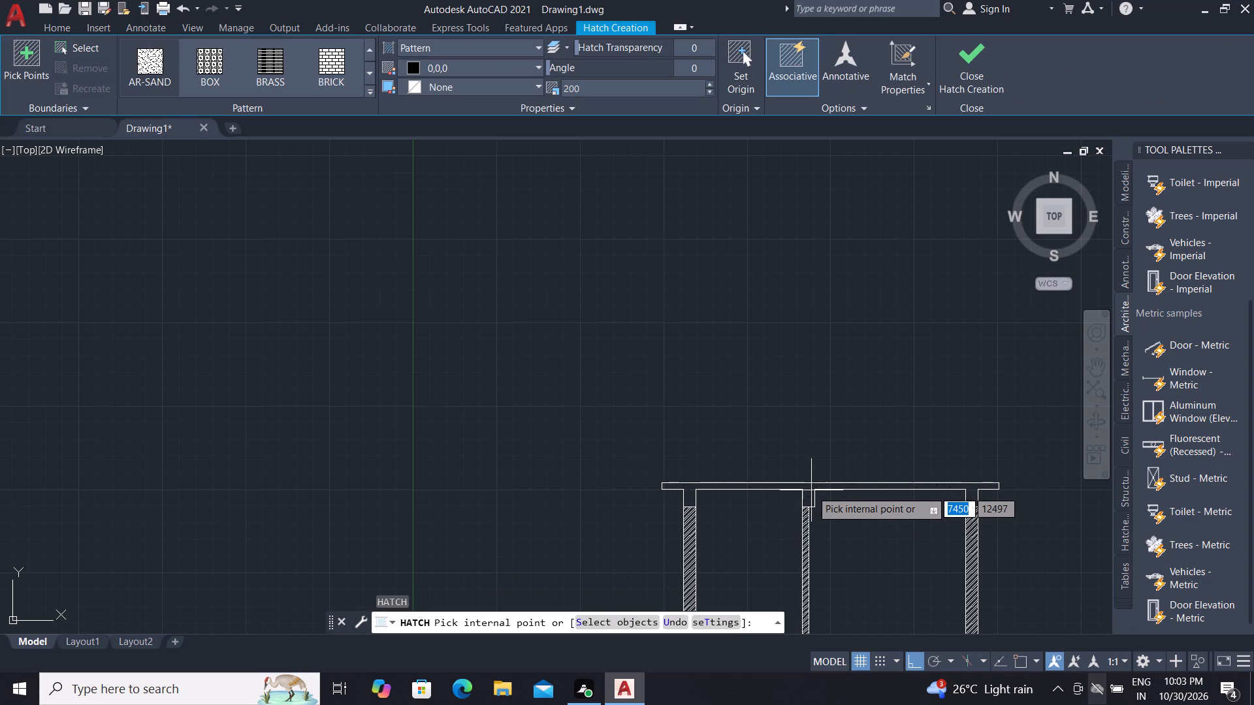
left_click(811, 490)
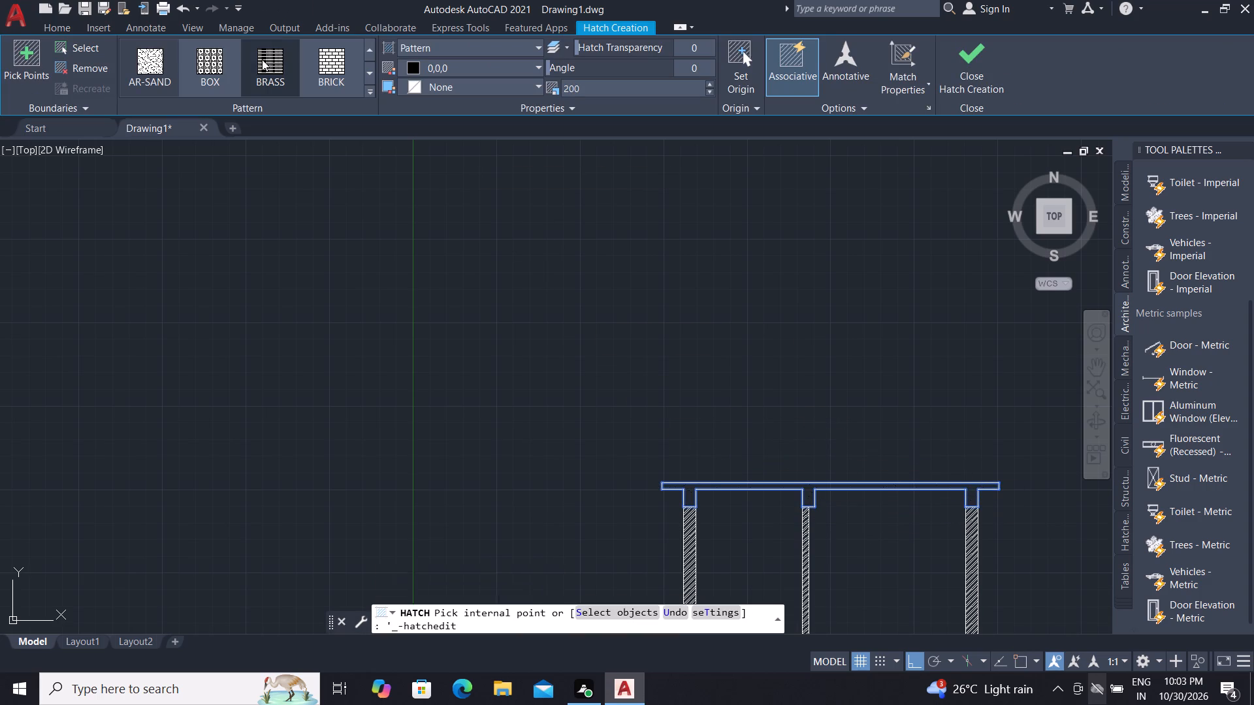
left_click(594, 86)
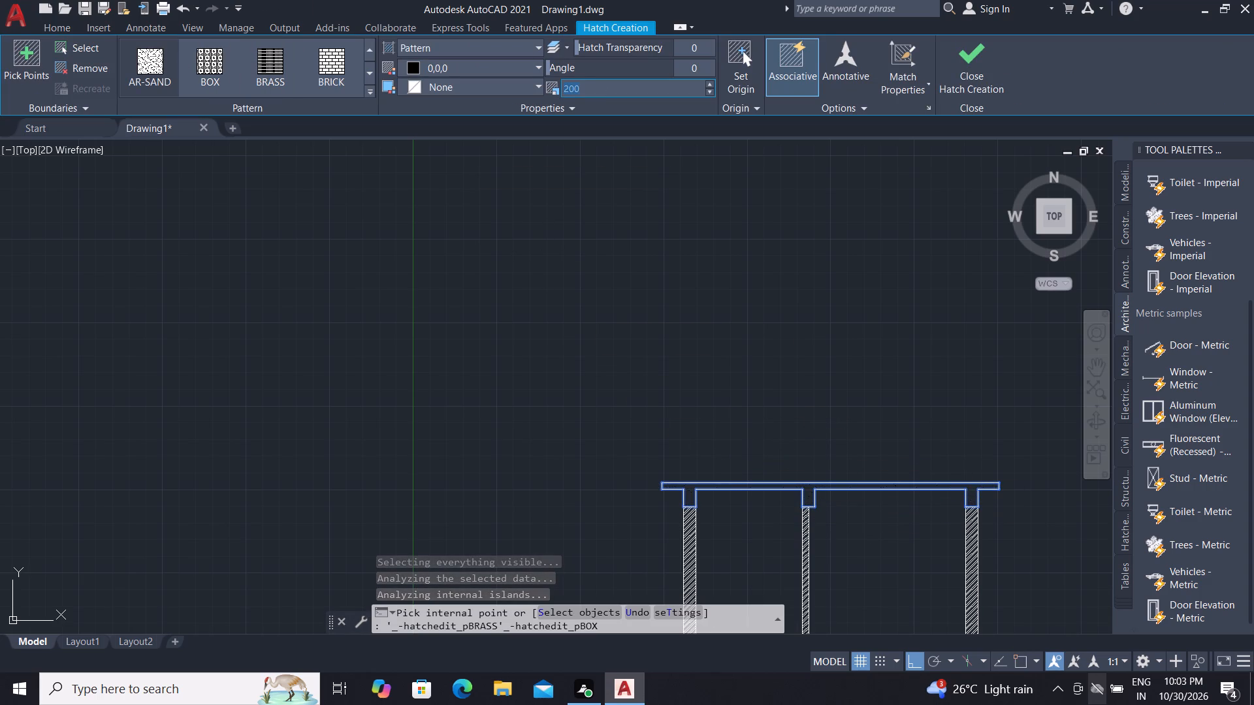
key("BackSpace")
type("15")
key("Return")
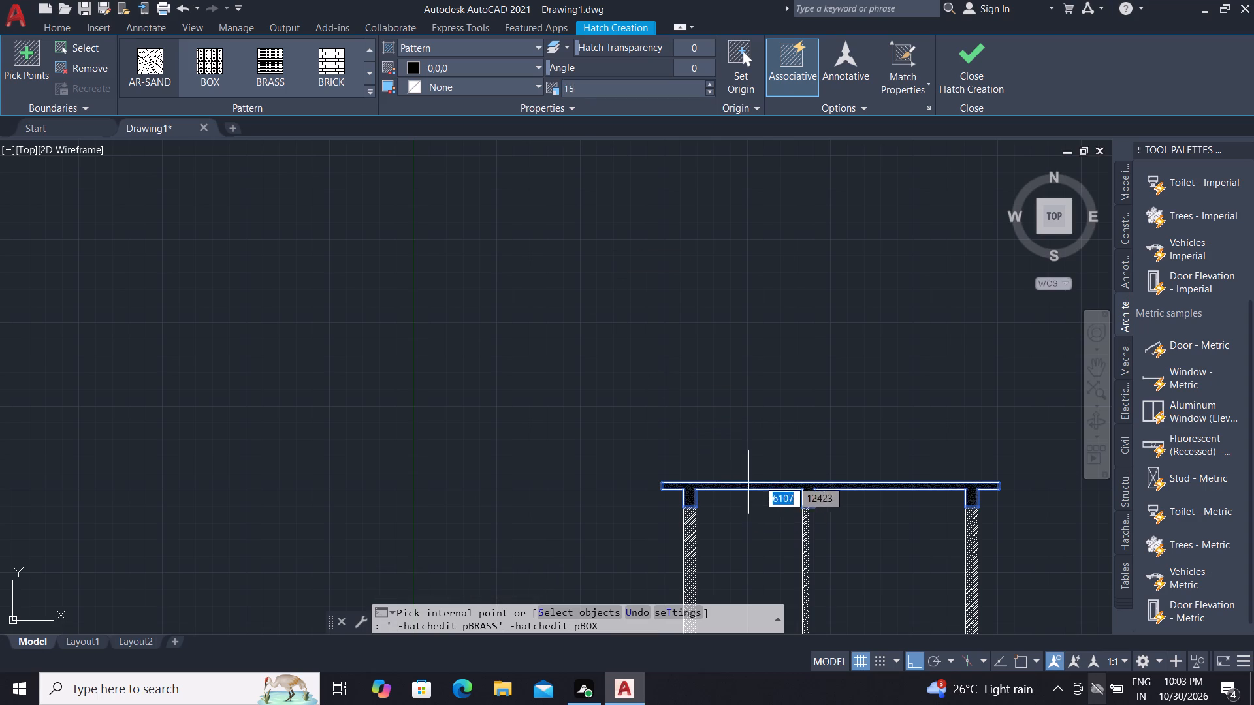
key("Escape")
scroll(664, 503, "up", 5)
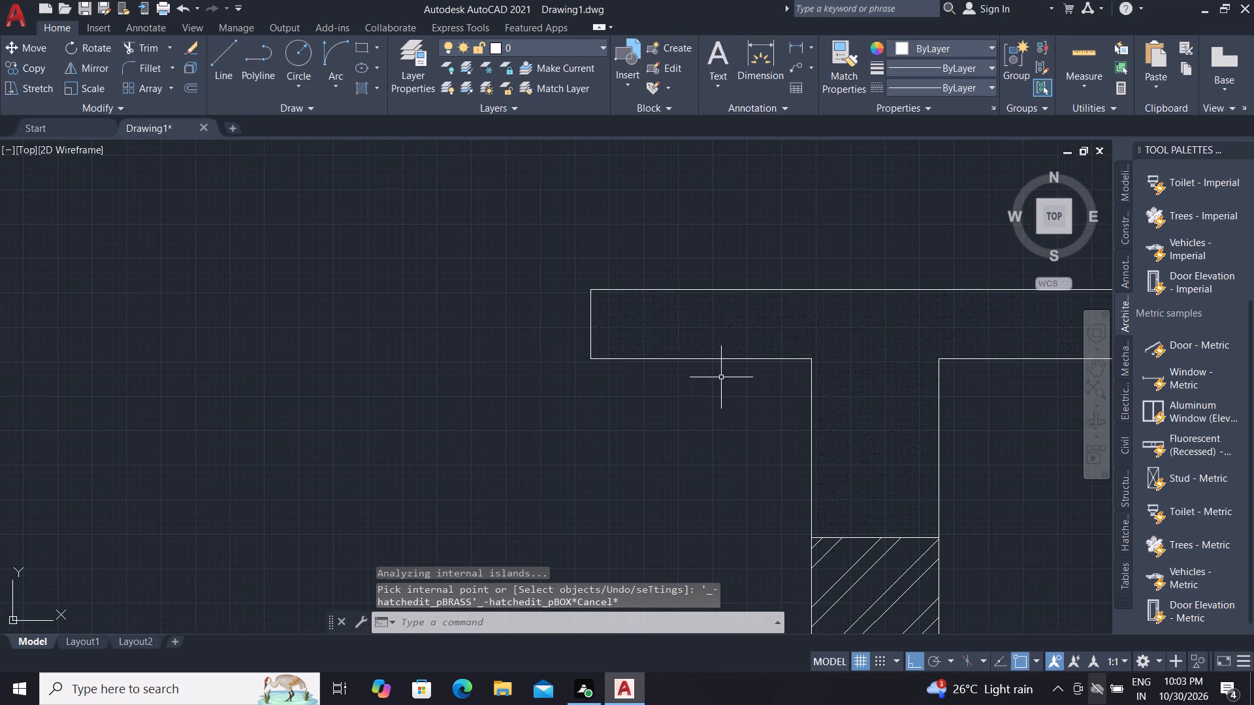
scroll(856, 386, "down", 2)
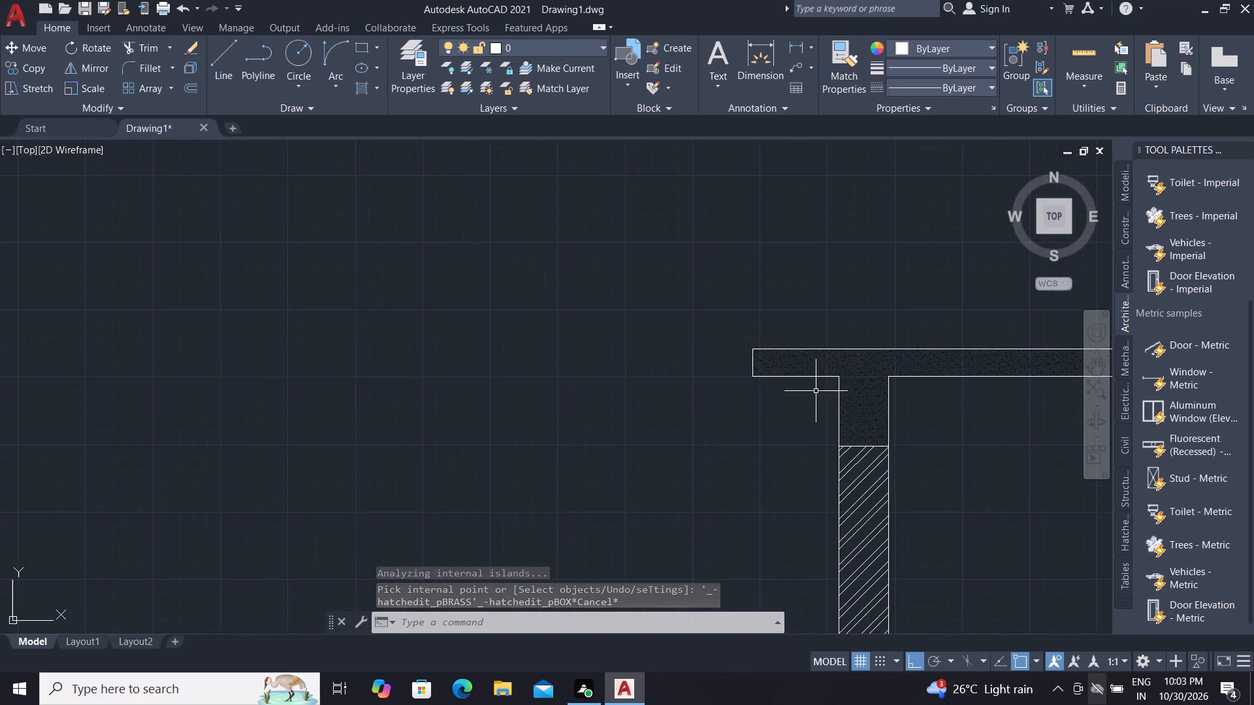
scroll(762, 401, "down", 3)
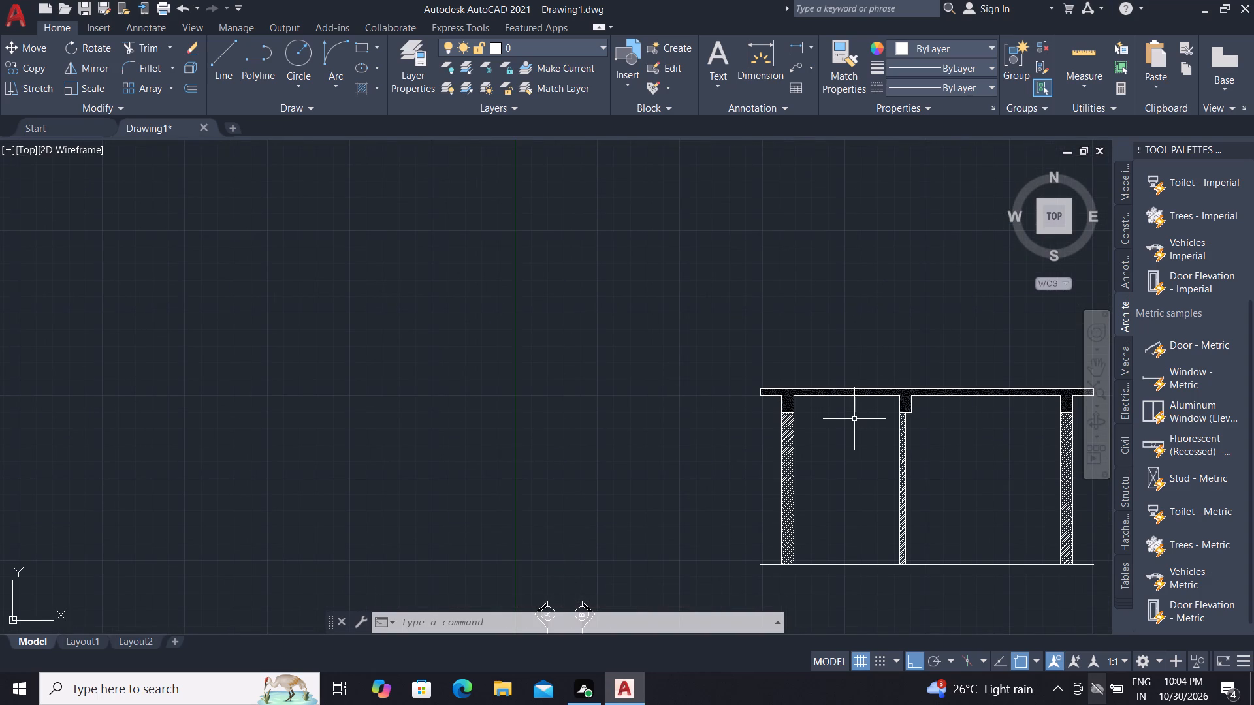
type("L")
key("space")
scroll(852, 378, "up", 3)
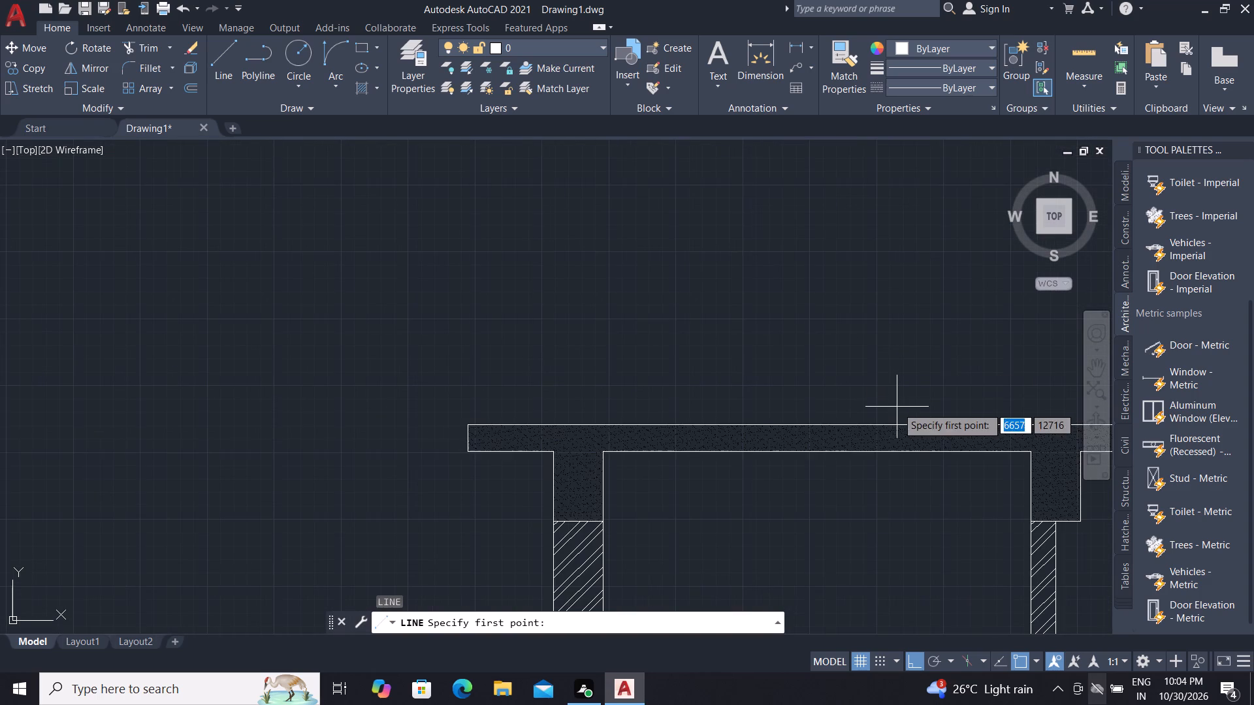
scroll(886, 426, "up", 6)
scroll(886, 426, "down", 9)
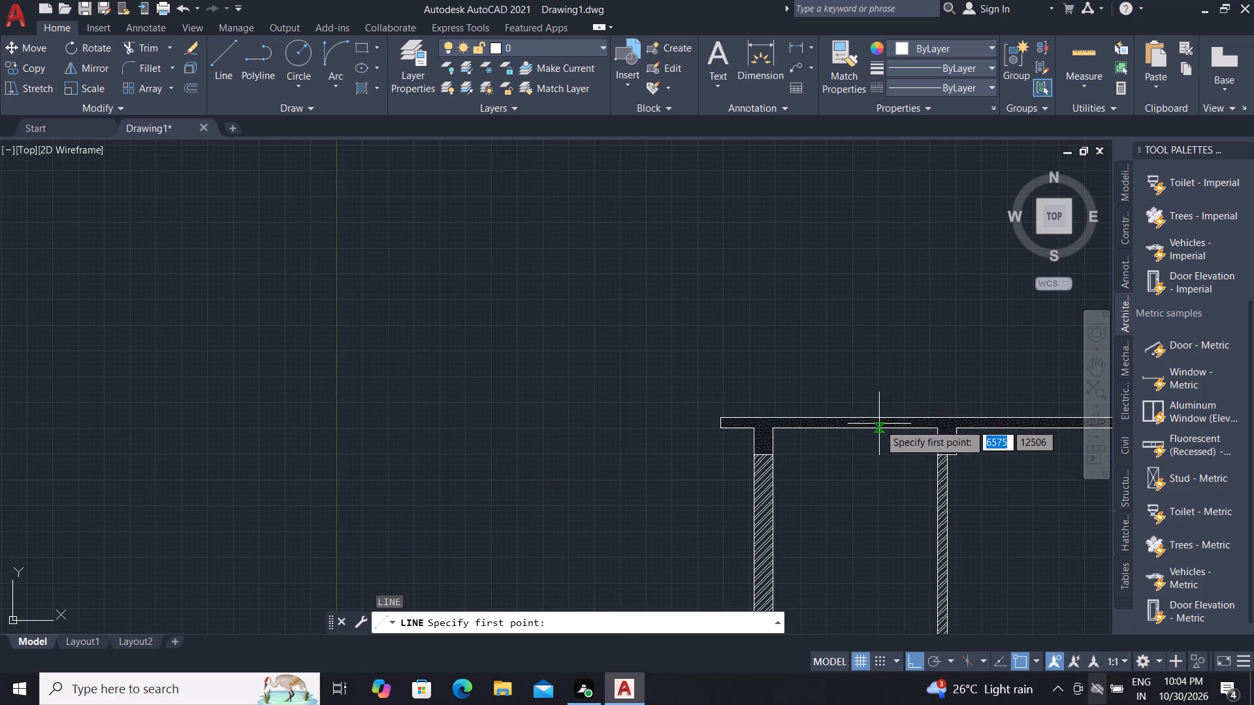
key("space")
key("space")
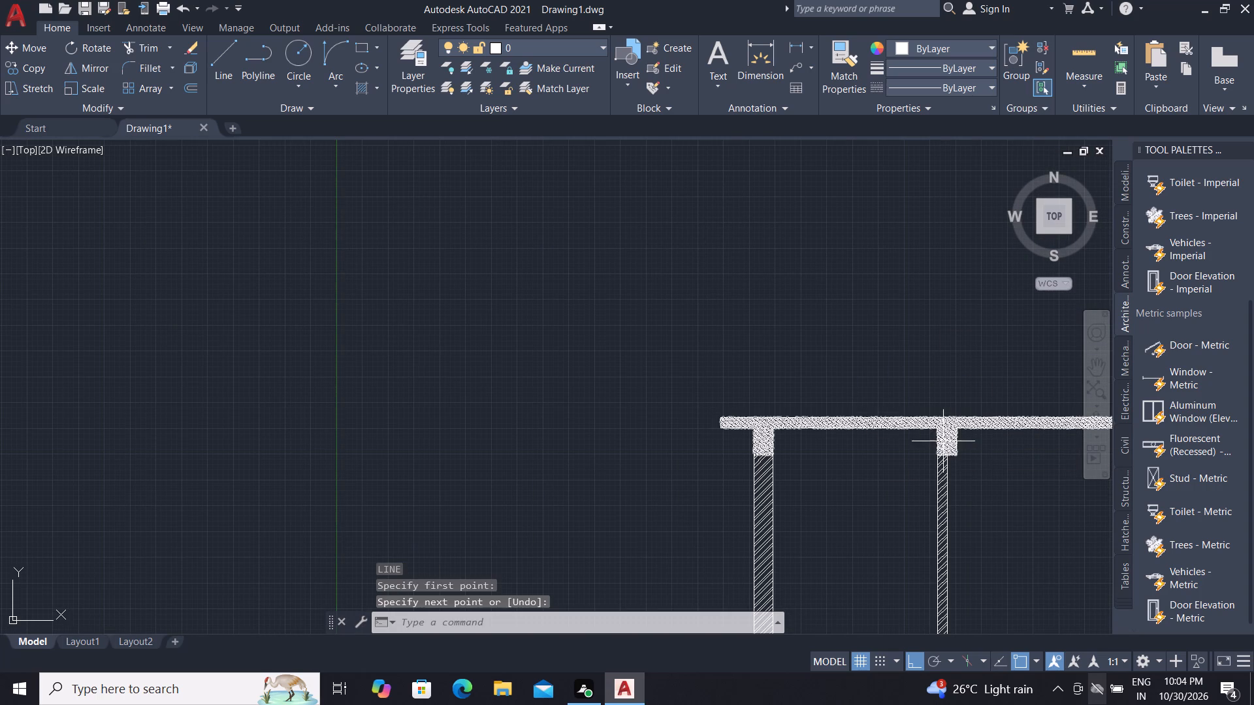
Change the slab and beam hatch colour to ByLayer.
left_click(766, 439)
left_click(472, 65)
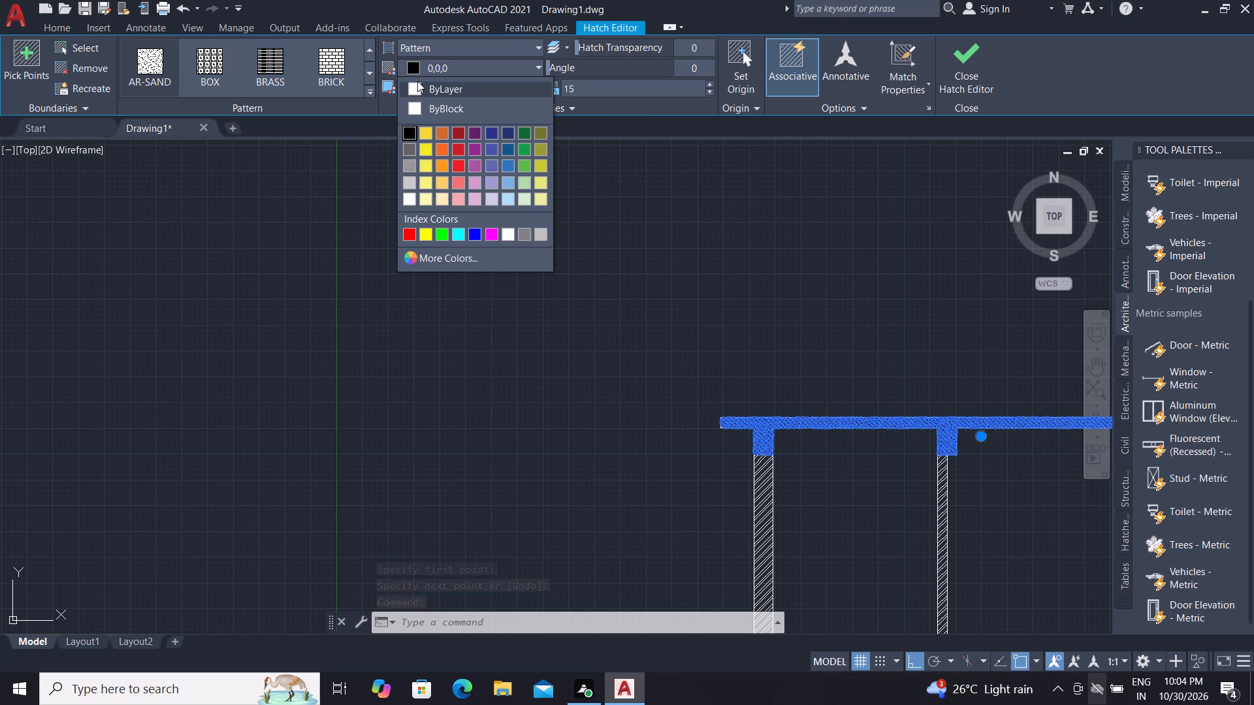
left_click(417, 81)
key("Escape")
key("Escape")
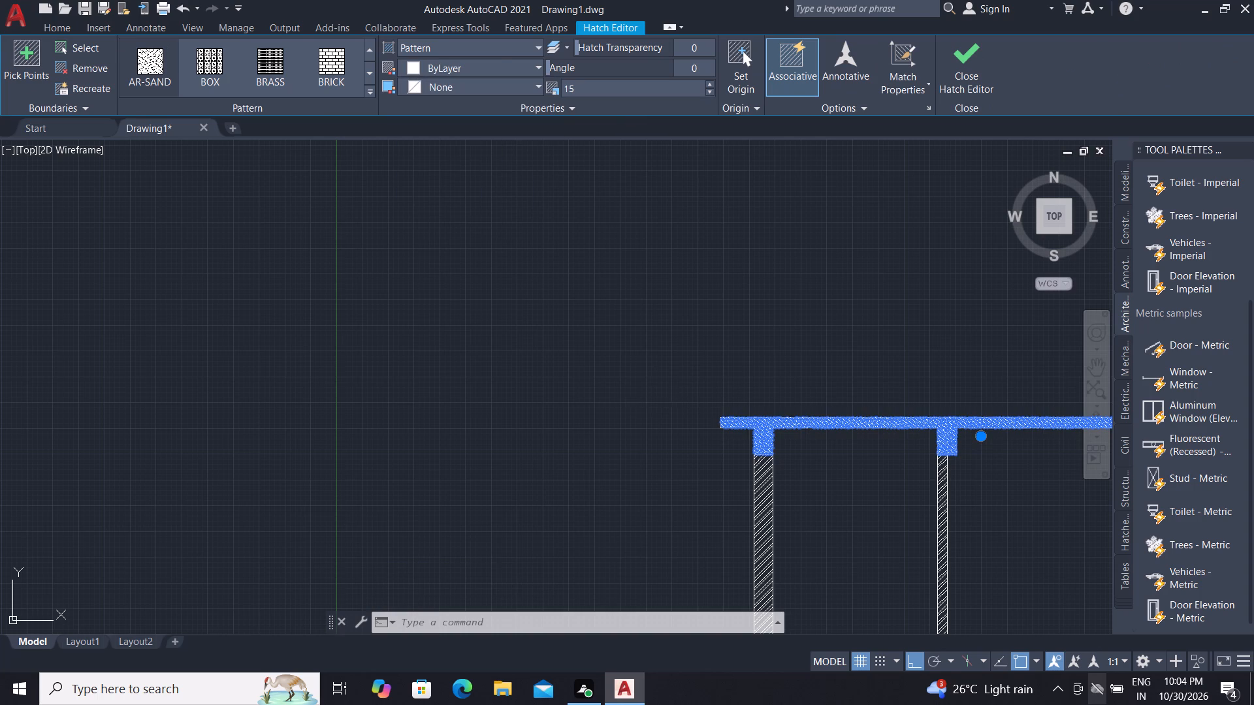
Examine the slab and beam hatch across the section, including the right beam and slab overhang up close.
scroll(653, 386, "down", 4)
scroll(744, 398, "up", 3)
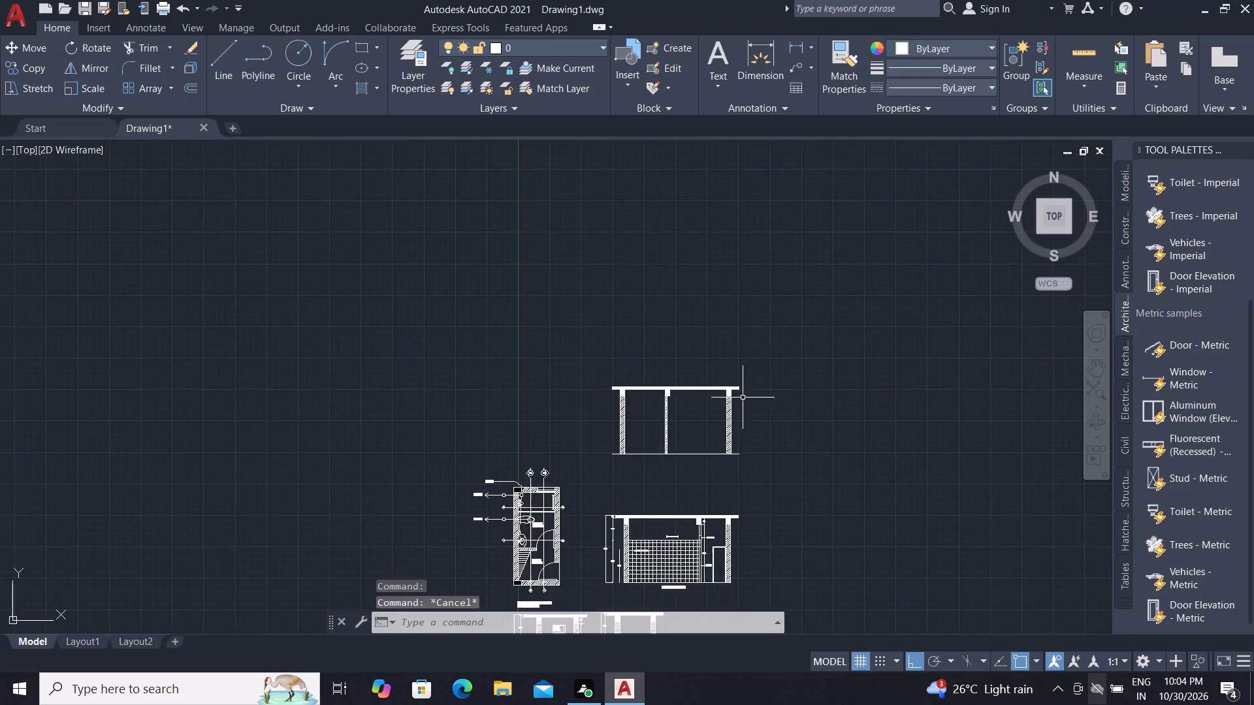
scroll(658, 348, "up", 3)
scroll(801, 399, "down", 4)
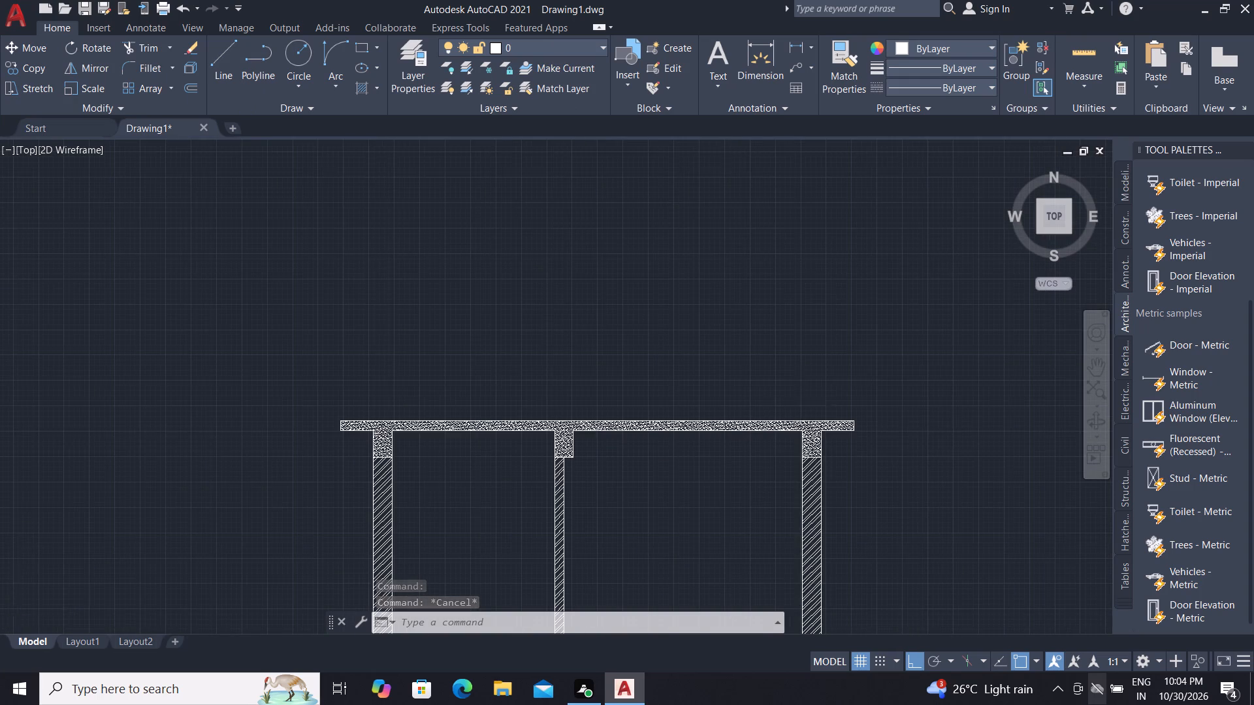
scroll(805, 404, "down", 2)
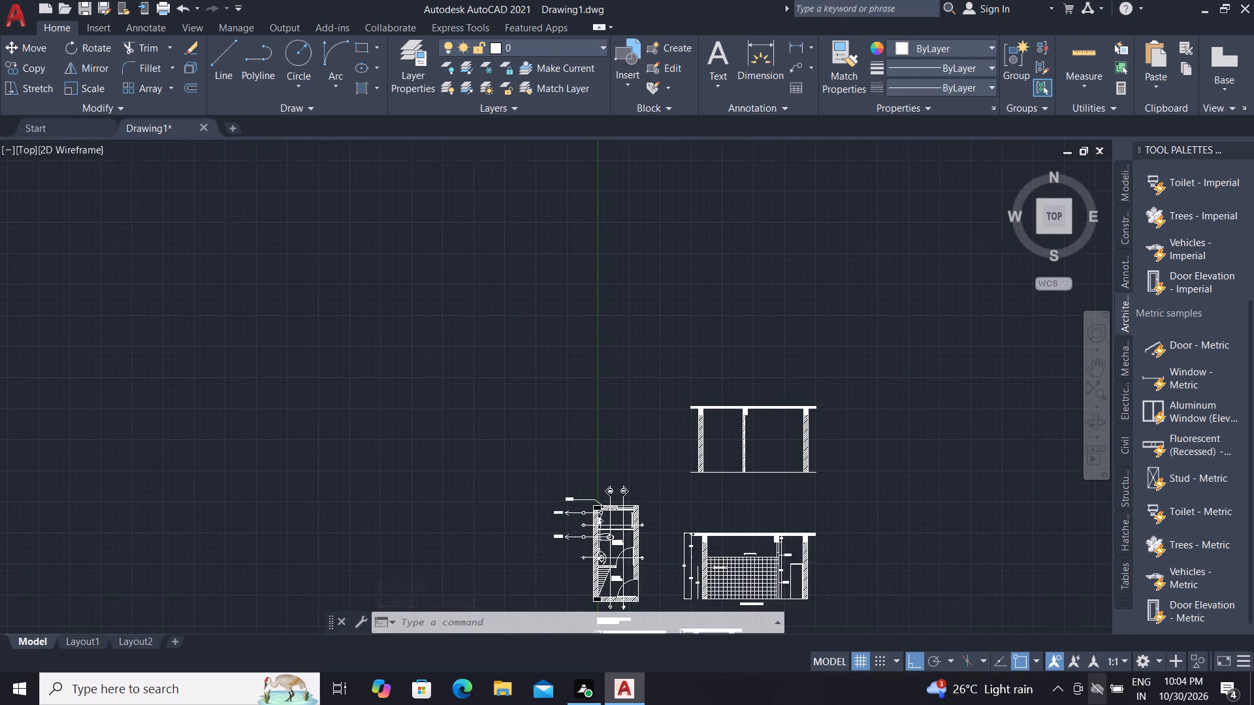
scroll(794, 411, "up", 6)
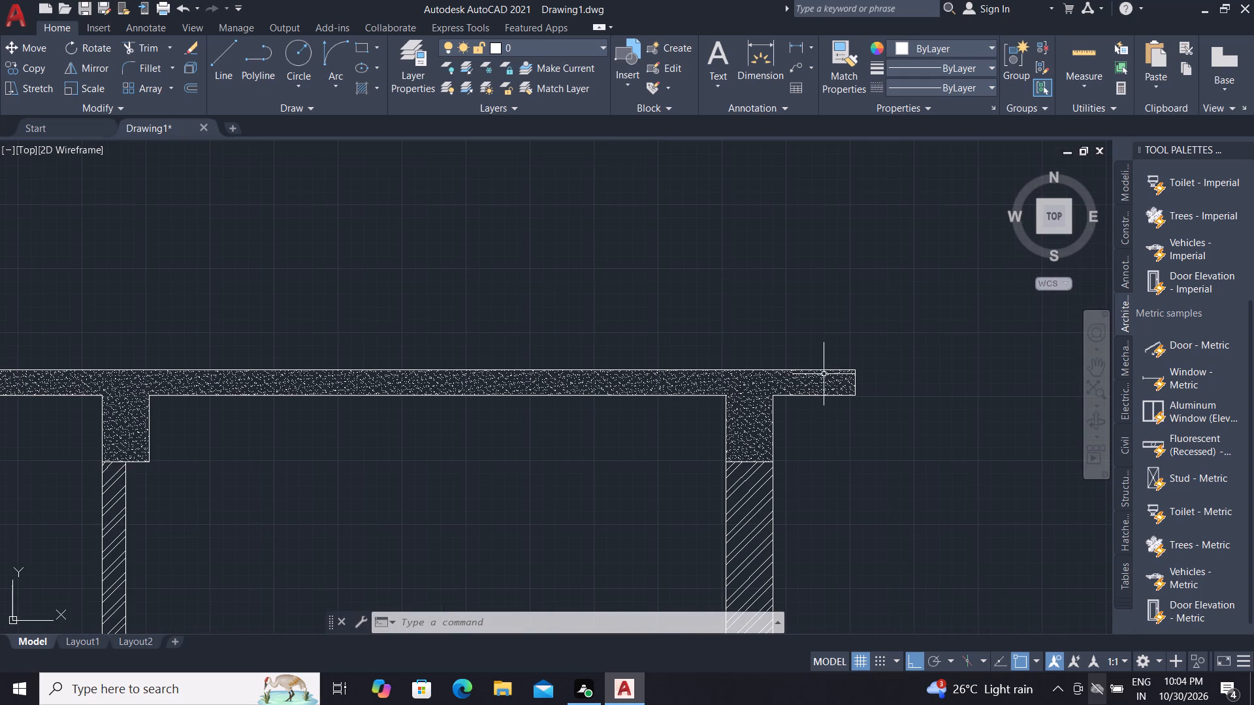
scroll(892, 391, "up", 2)
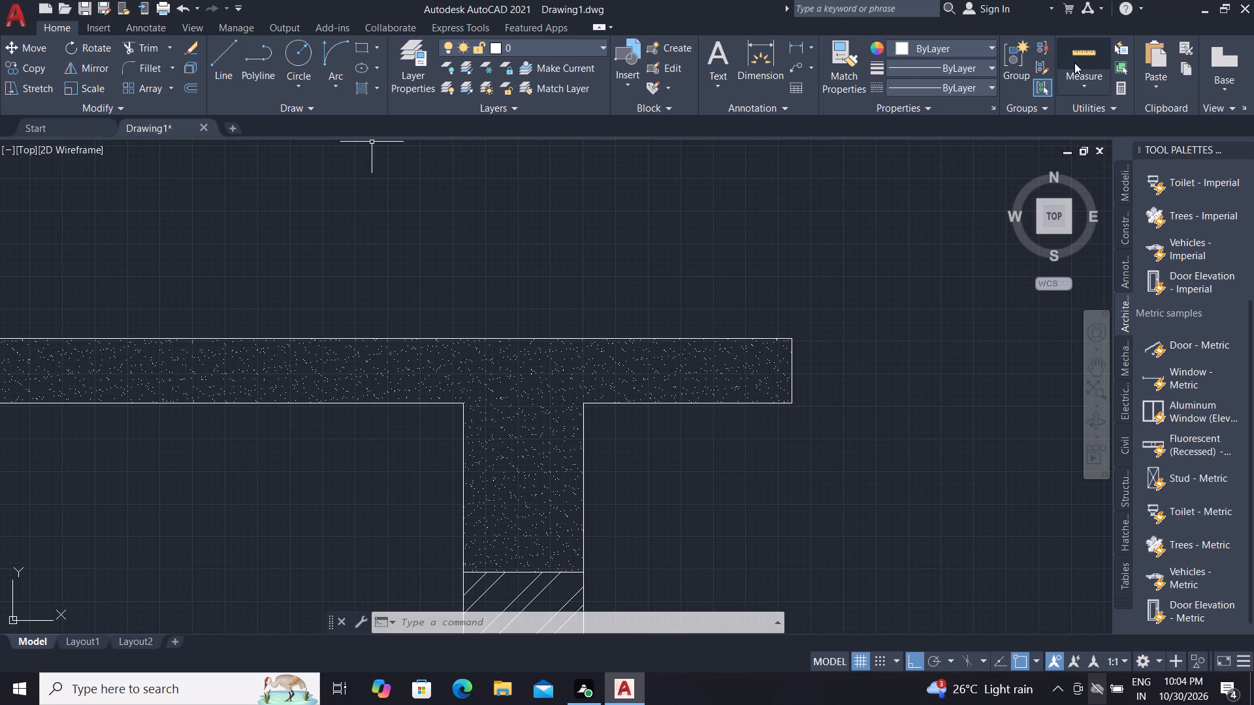
Add a breakline along the end edge of the slab overhang, with the break symbol at the edge's midpoint.
key("b")
key("r")
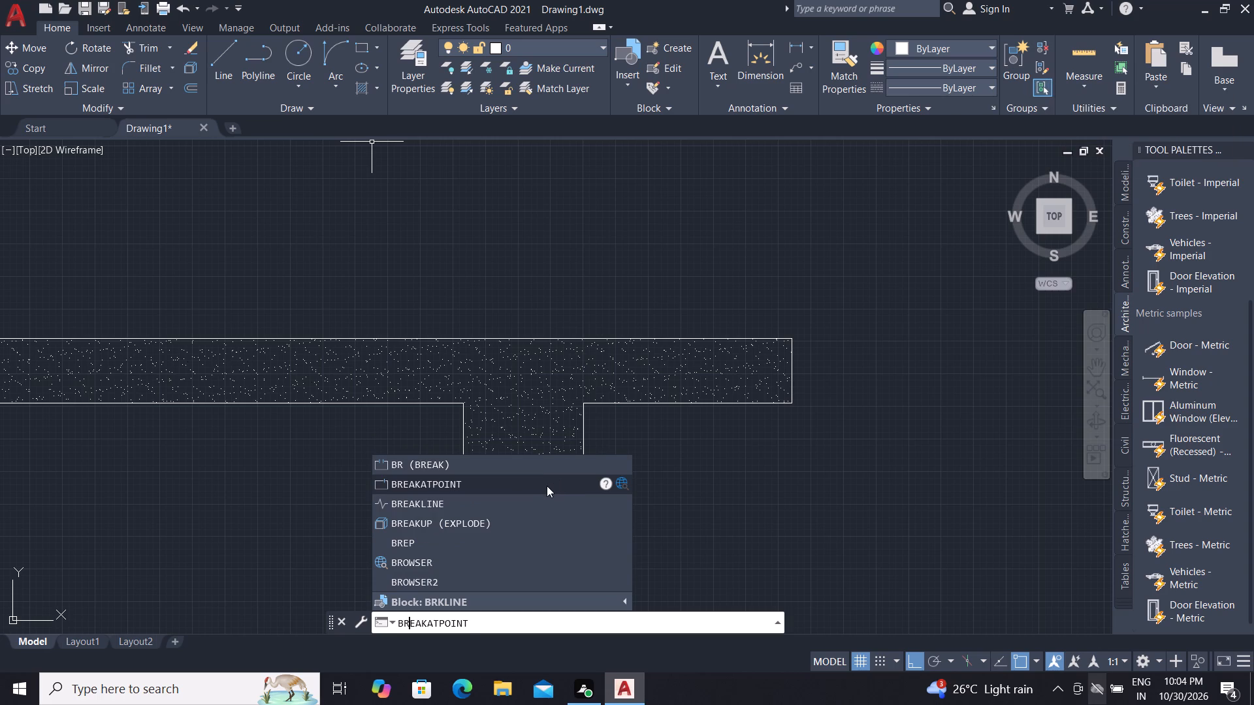
left_click(505, 507)
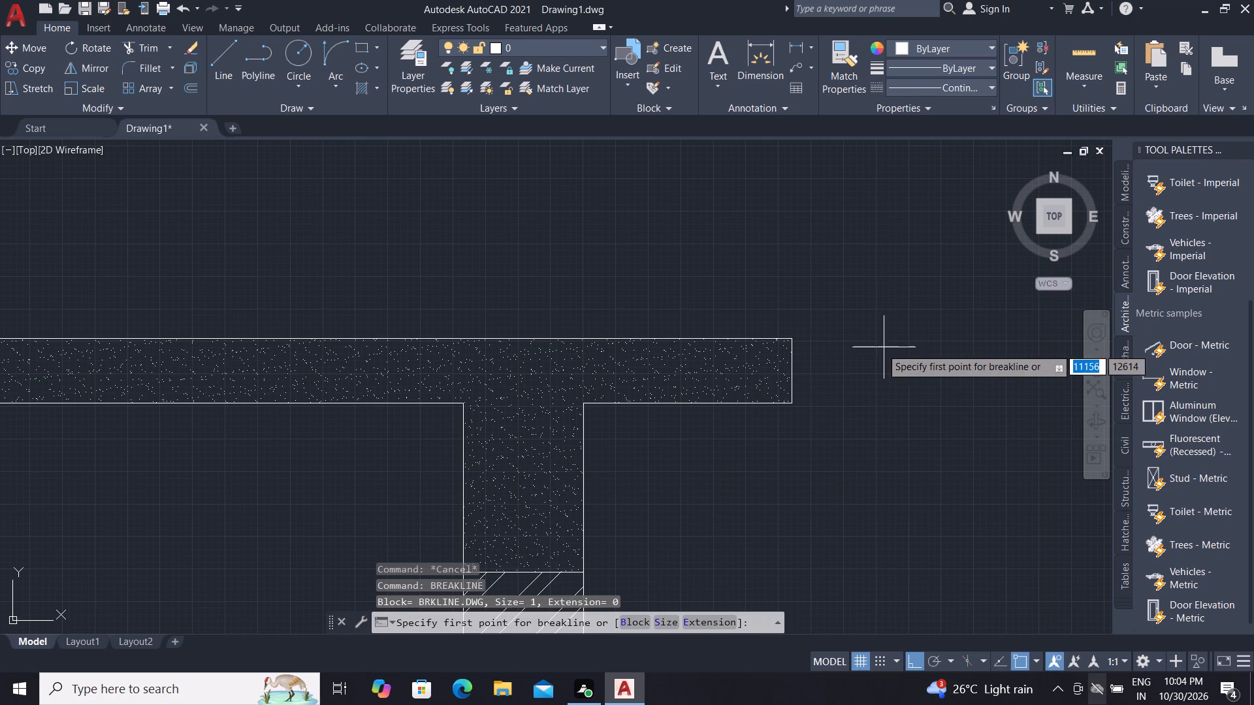
left_click(790, 337)
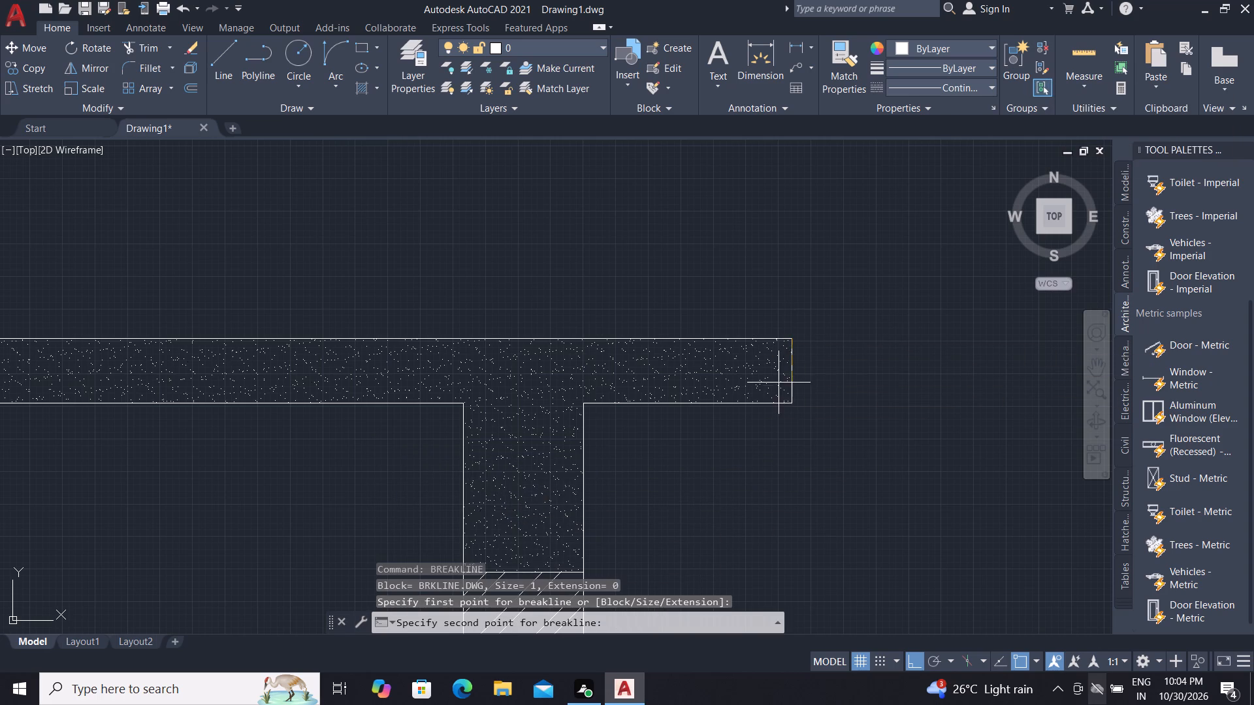
left_click(788, 401)
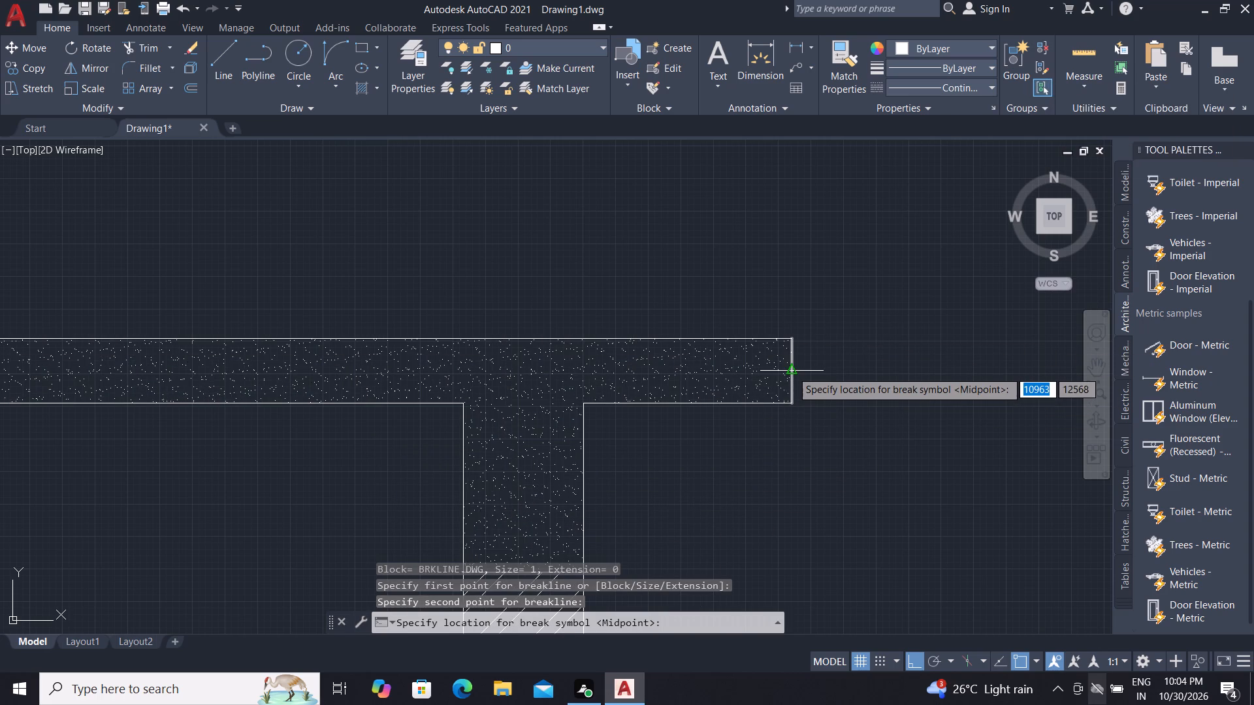
left_click(792, 371)
Stretch the break symbol's two tips horizontally outward, one to each side of the slab's end edge, the right one by about 3.
scroll(791, 369, "up", 7)
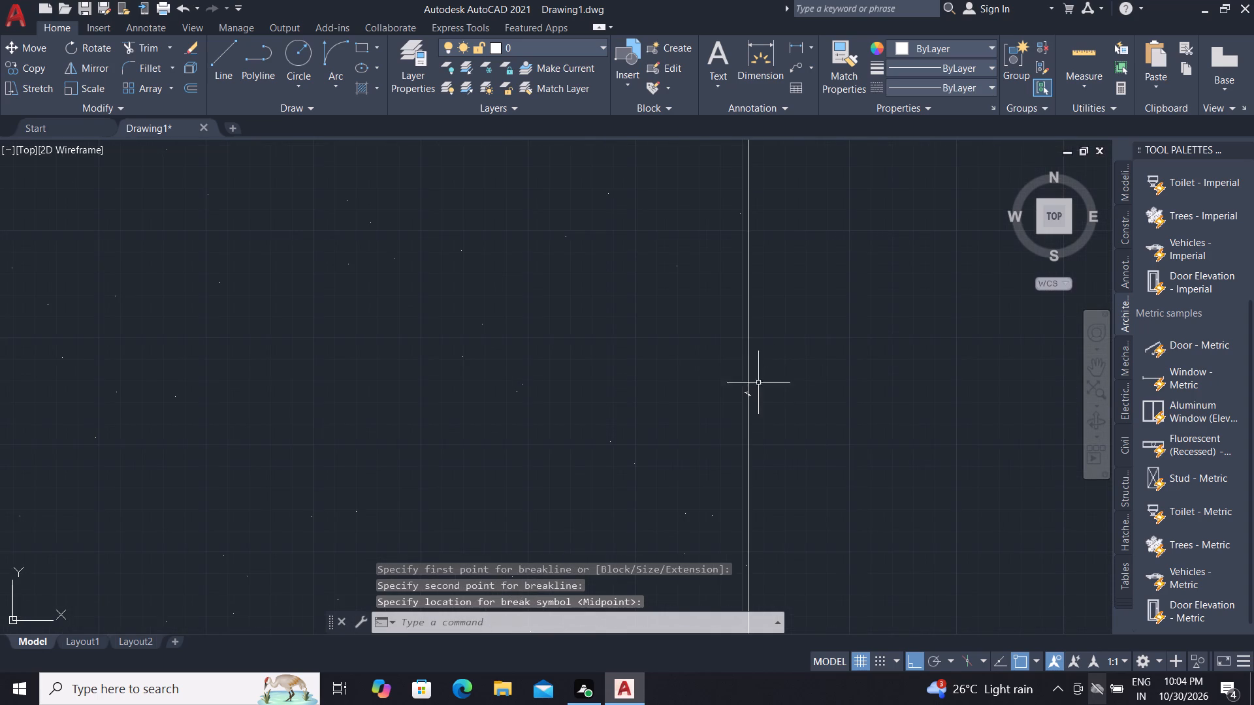
scroll(742, 401, "up", 8)
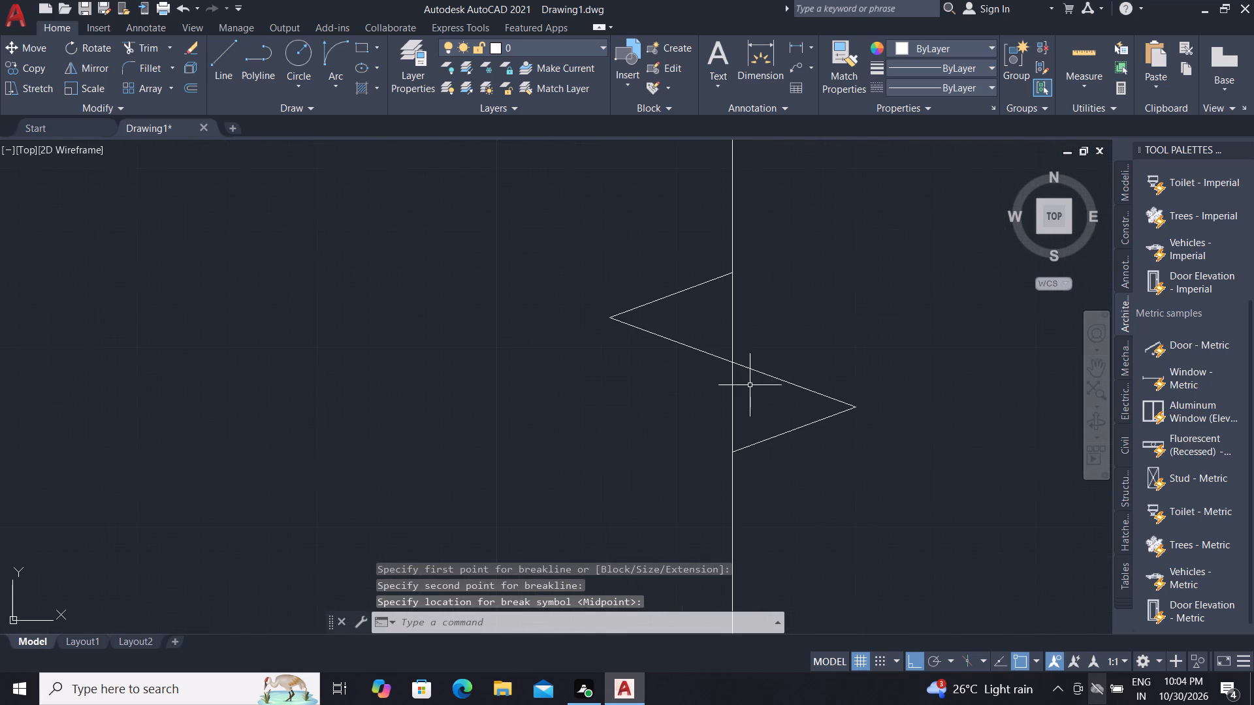
left_click(769, 376)
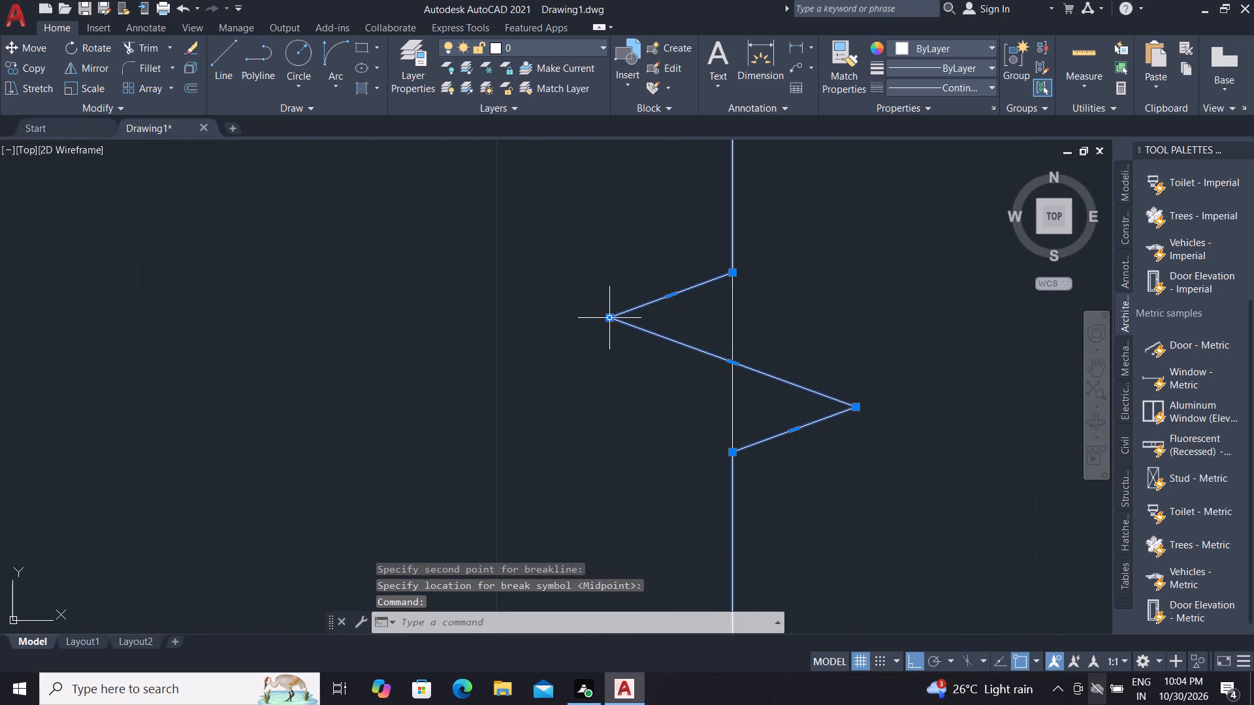
left_click(612, 320)
scroll(613, 320, "down", 4)
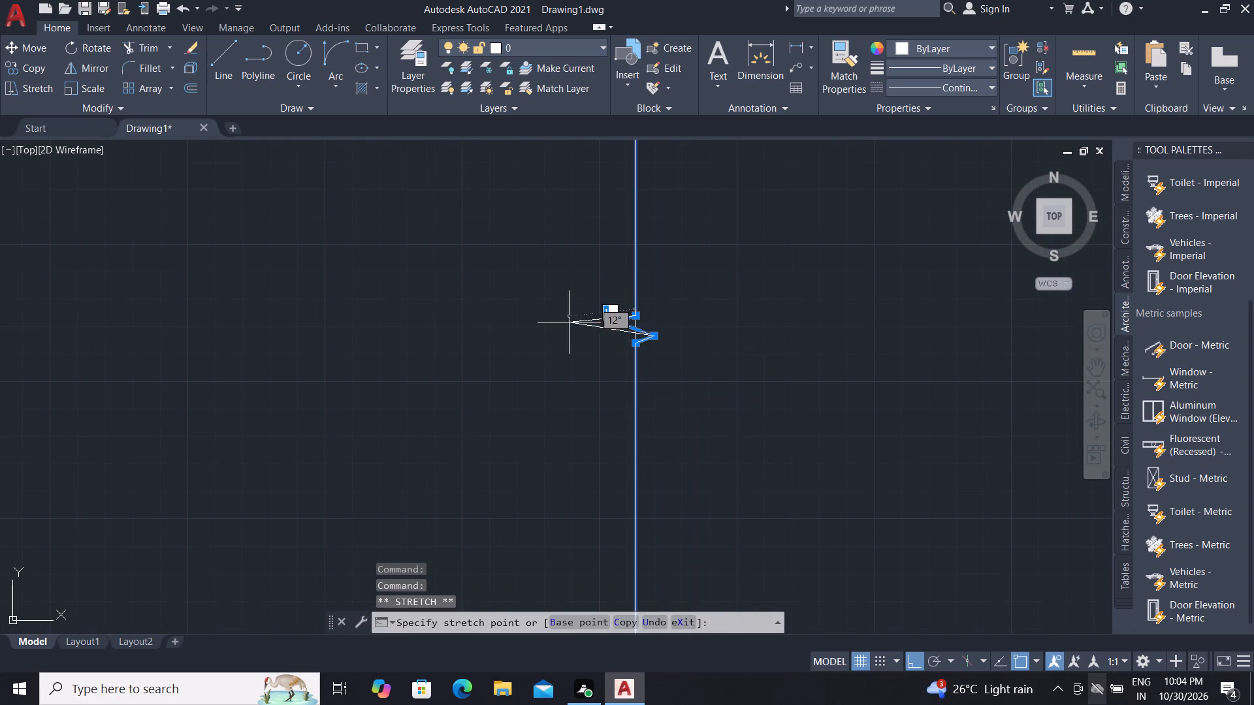
left_click(340, 315)
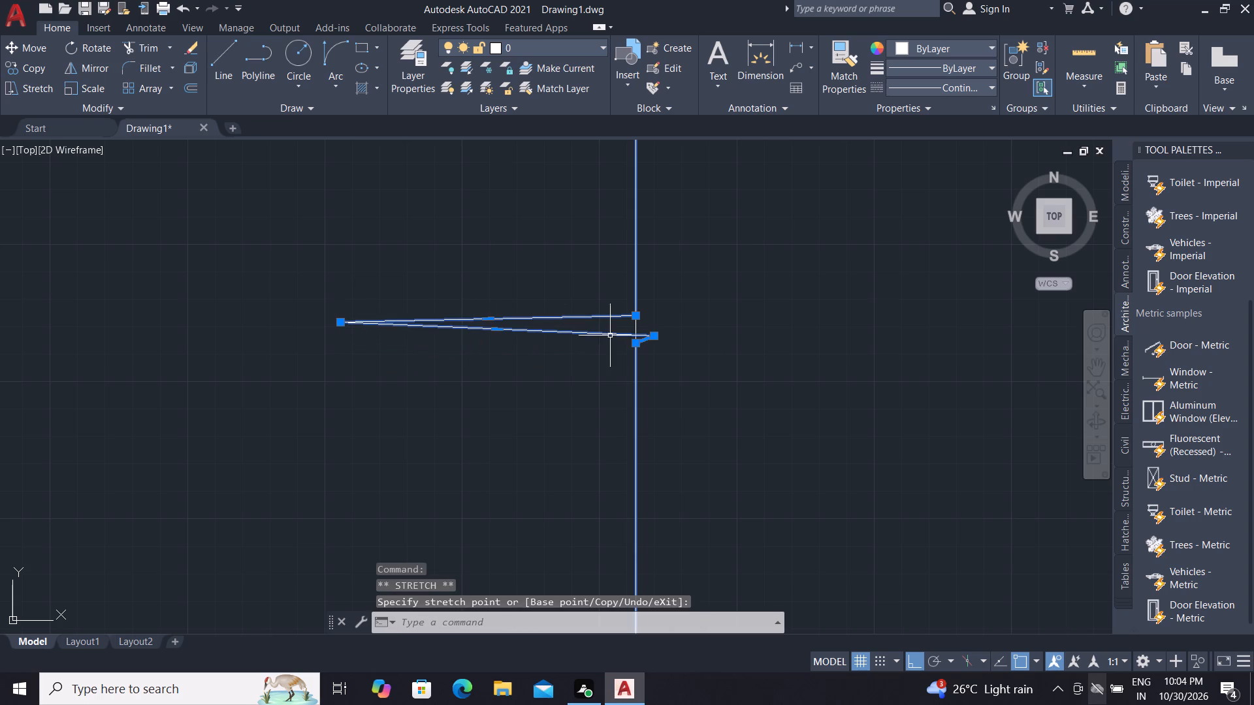
left_click(653, 337)
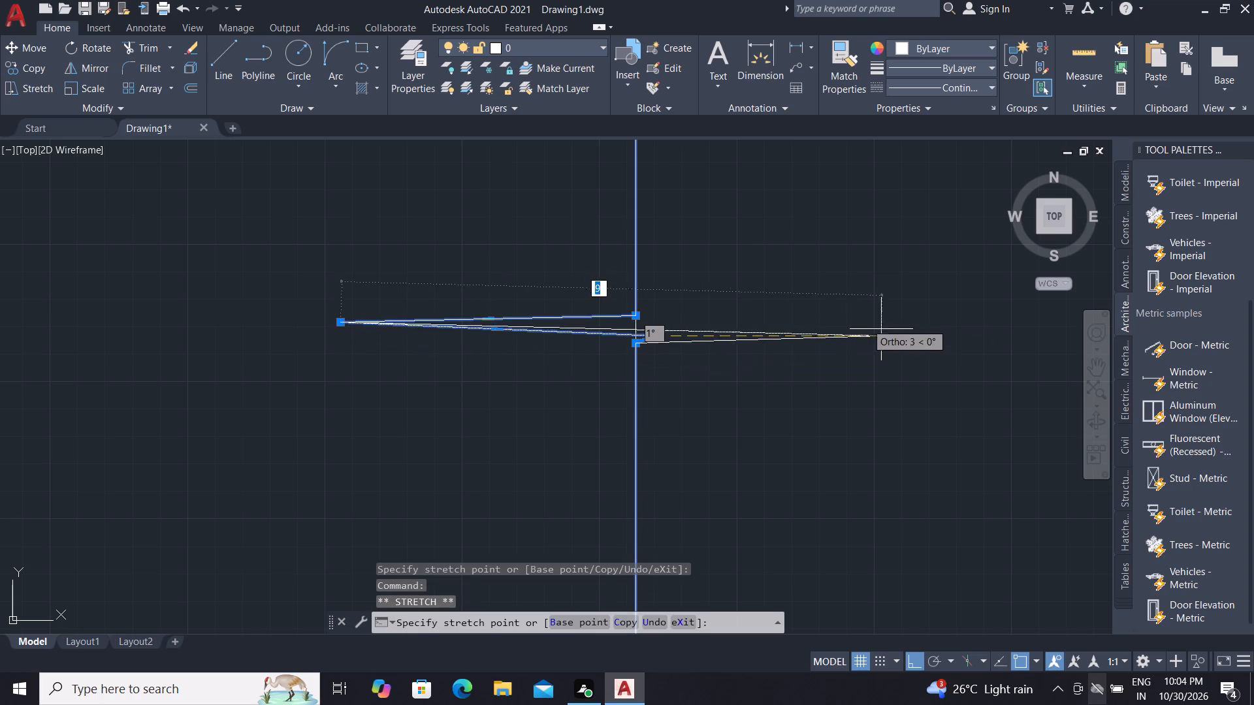
left_click(892, 333)
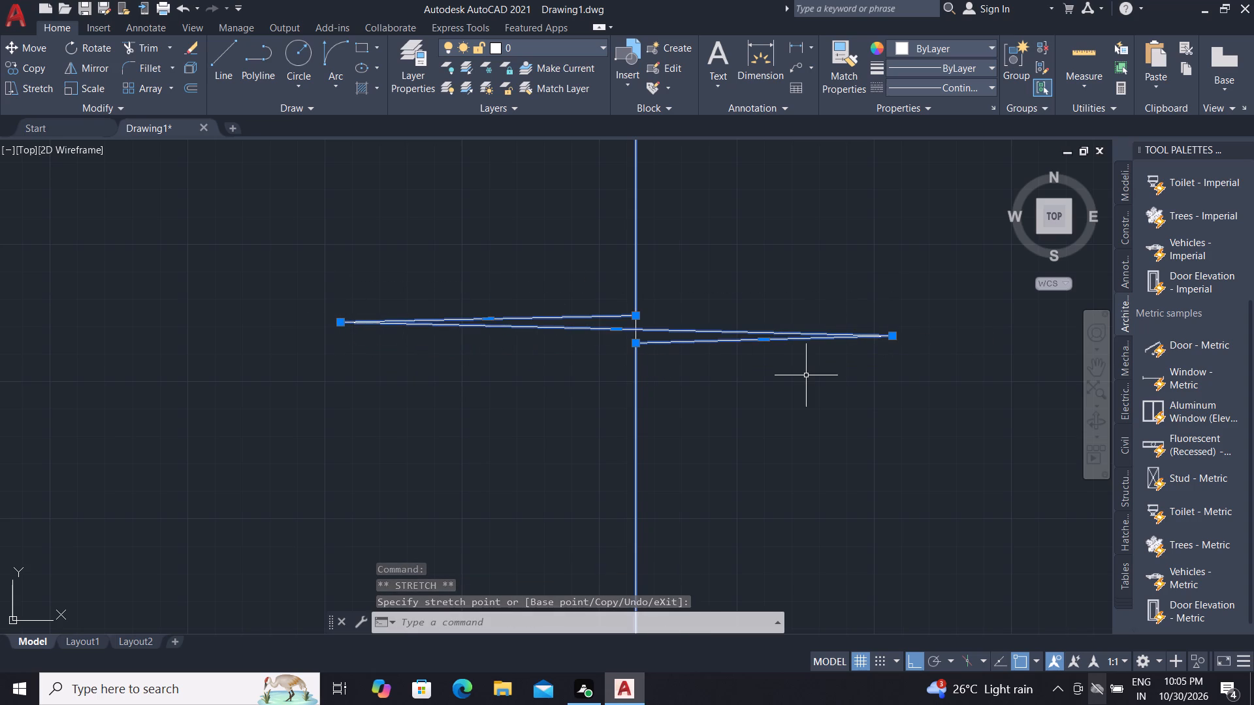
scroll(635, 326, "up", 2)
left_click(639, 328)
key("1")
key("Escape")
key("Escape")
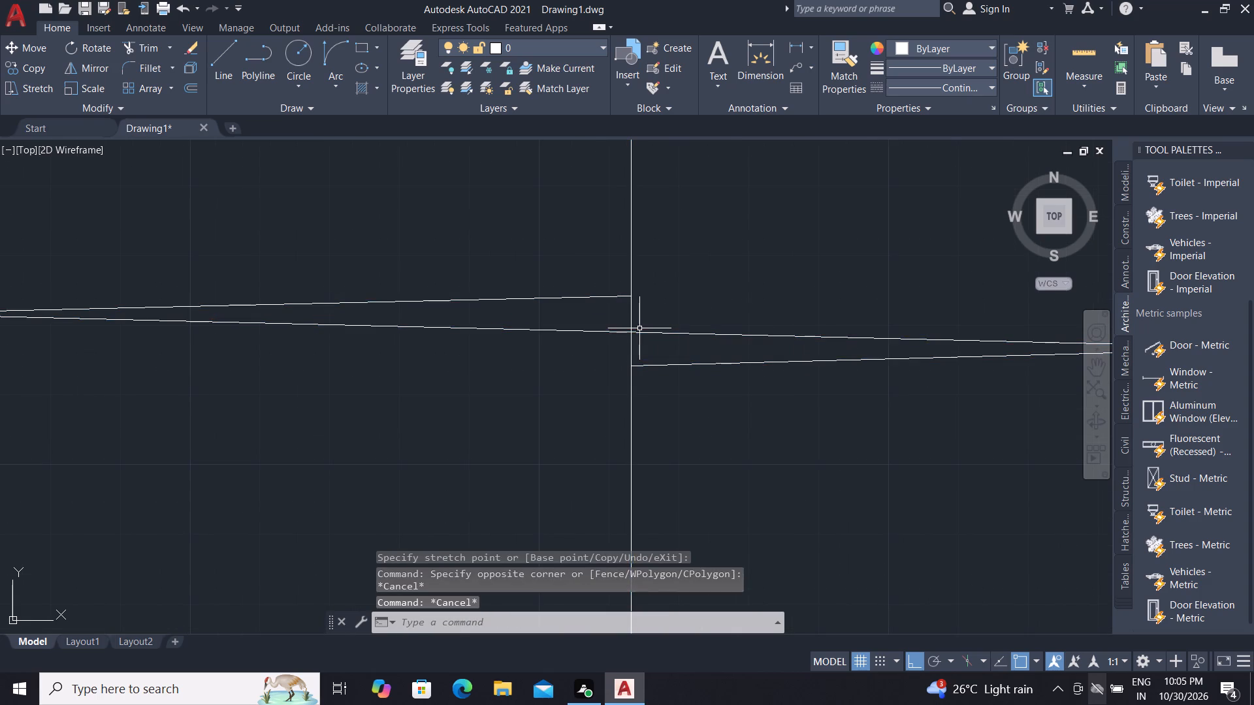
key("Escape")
Stretch the break symbol's upper vertex upward and its lower vertex downward along the slab end edge to make the zigzag taller.
left_click(622, 296)
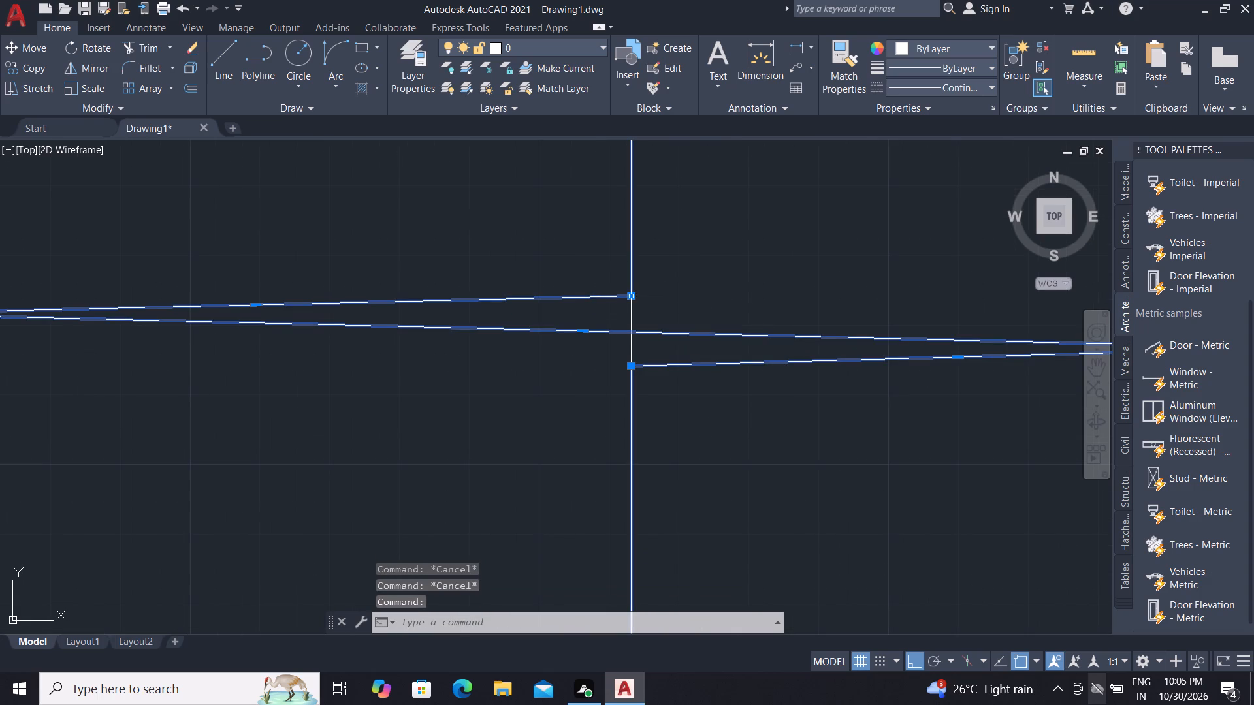
left_click(629, 295)
scroll(633, 254, "down", 3)
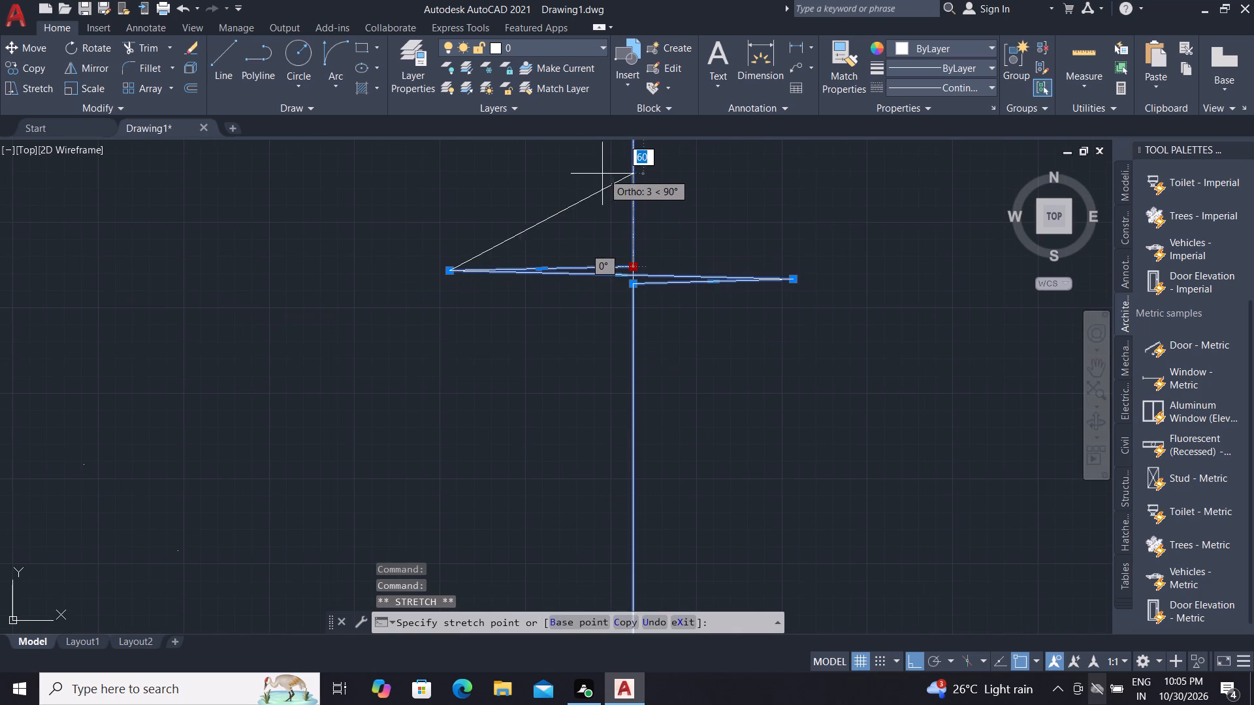
left_click(625, 155)
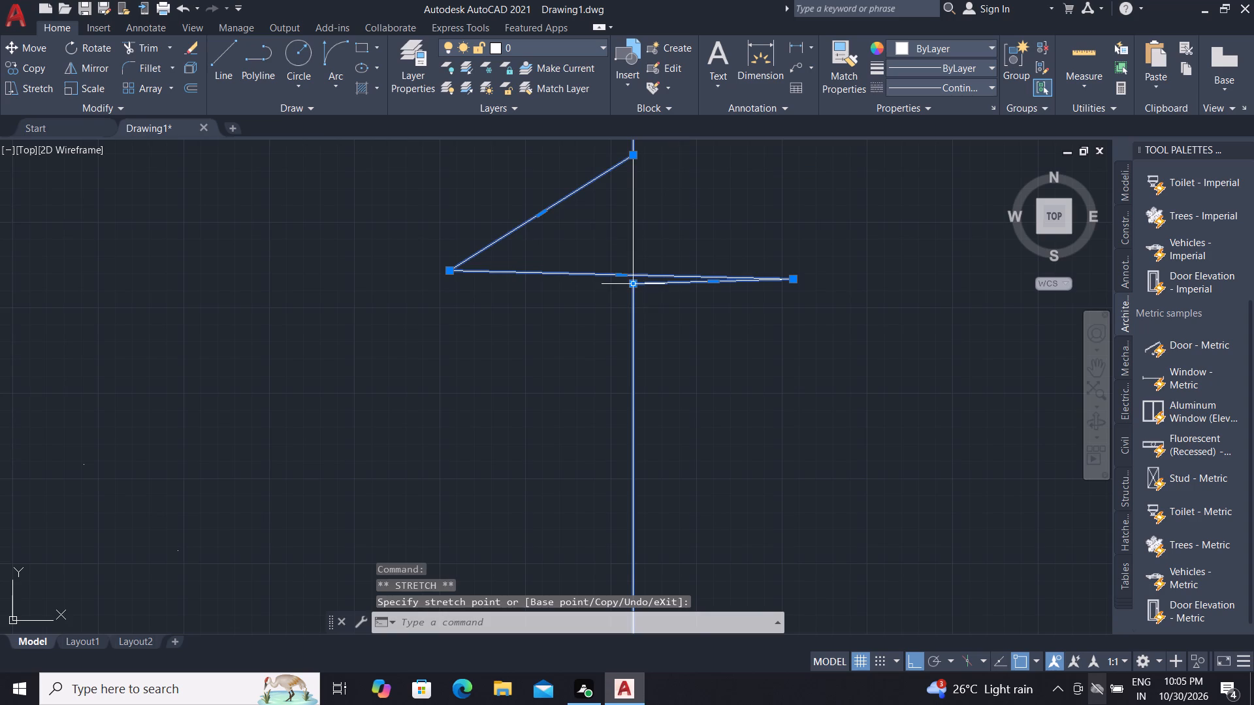
left_click(634, 283)
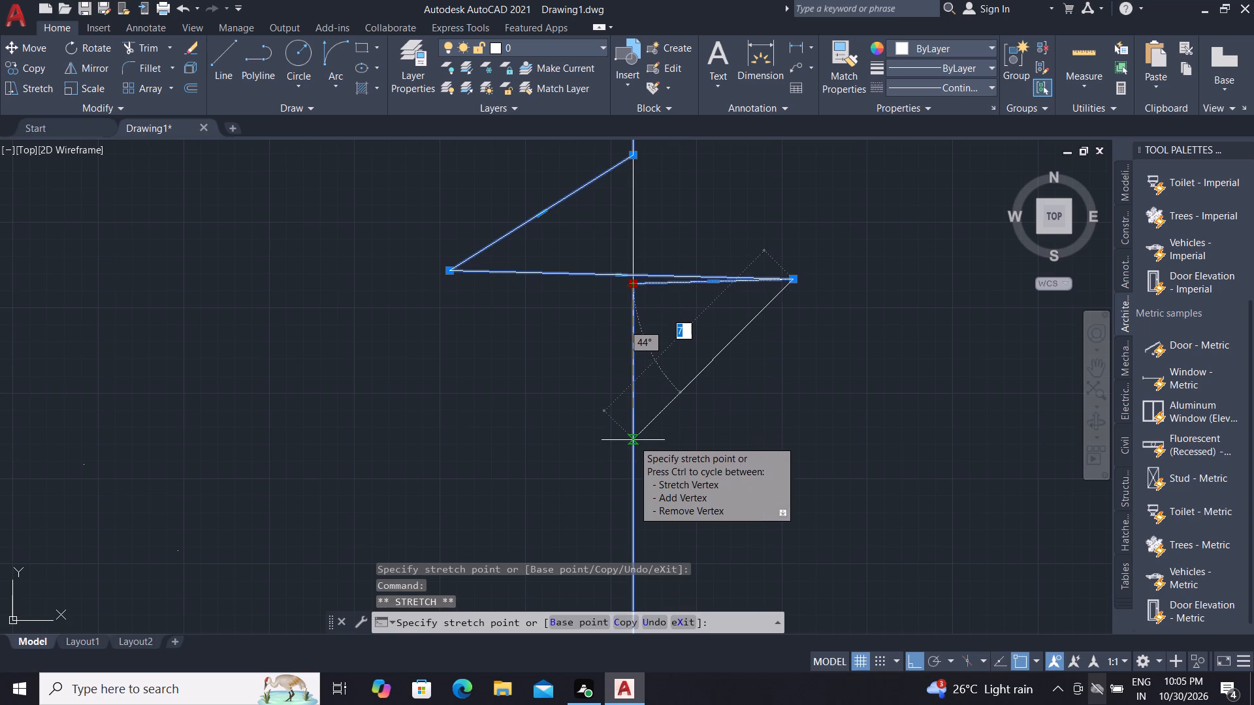
left_click(633, 440)
key("Escape")
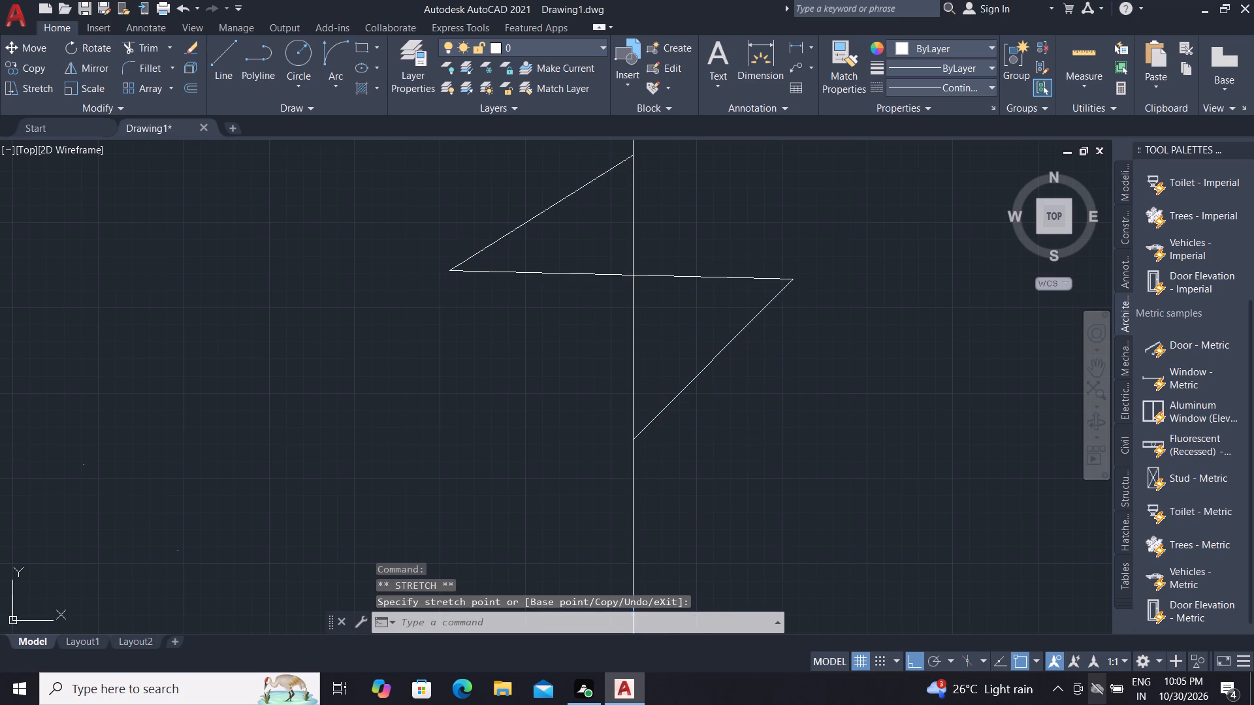
Trim away the straight slab end edge between the upper and lower vertices of the break symbol.
type("TR")
key("space")
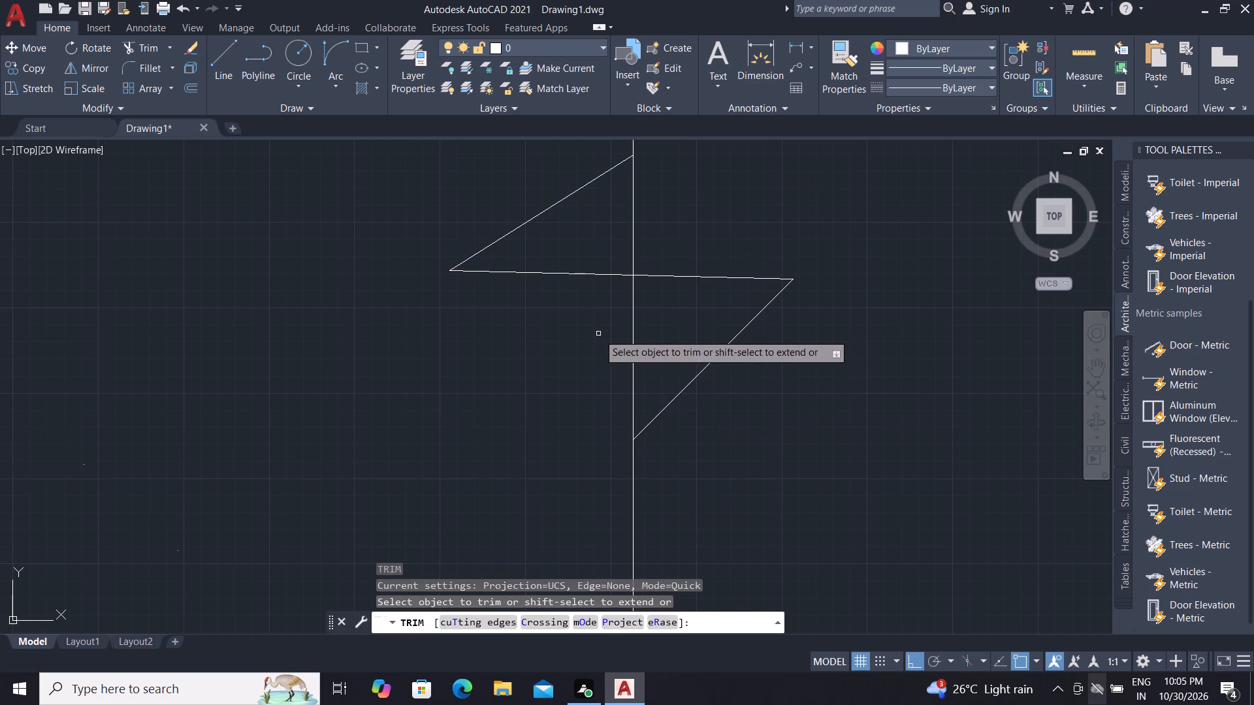
left_click(601, 334)
left_click(649, 334)
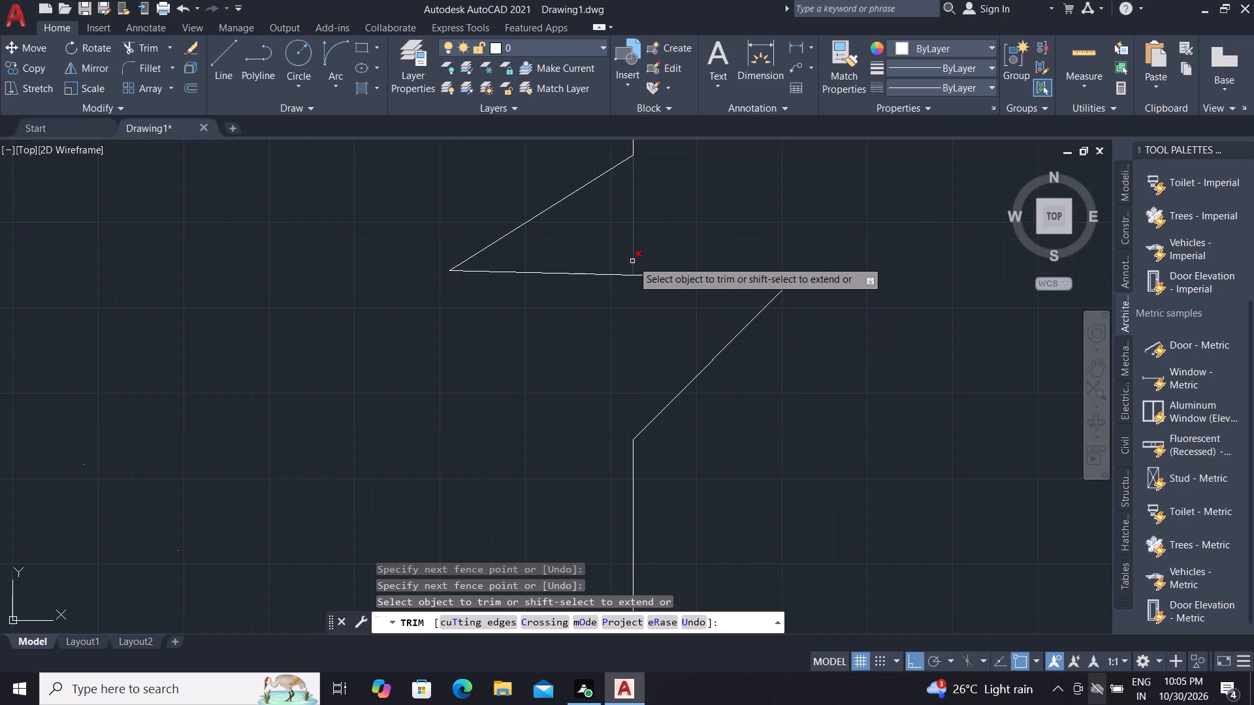
left_click(632, 253)
scroll(848, 217, "down", 1)
scroll(837, 305, "down", 3)
scroll(839, 378, "down", 2)
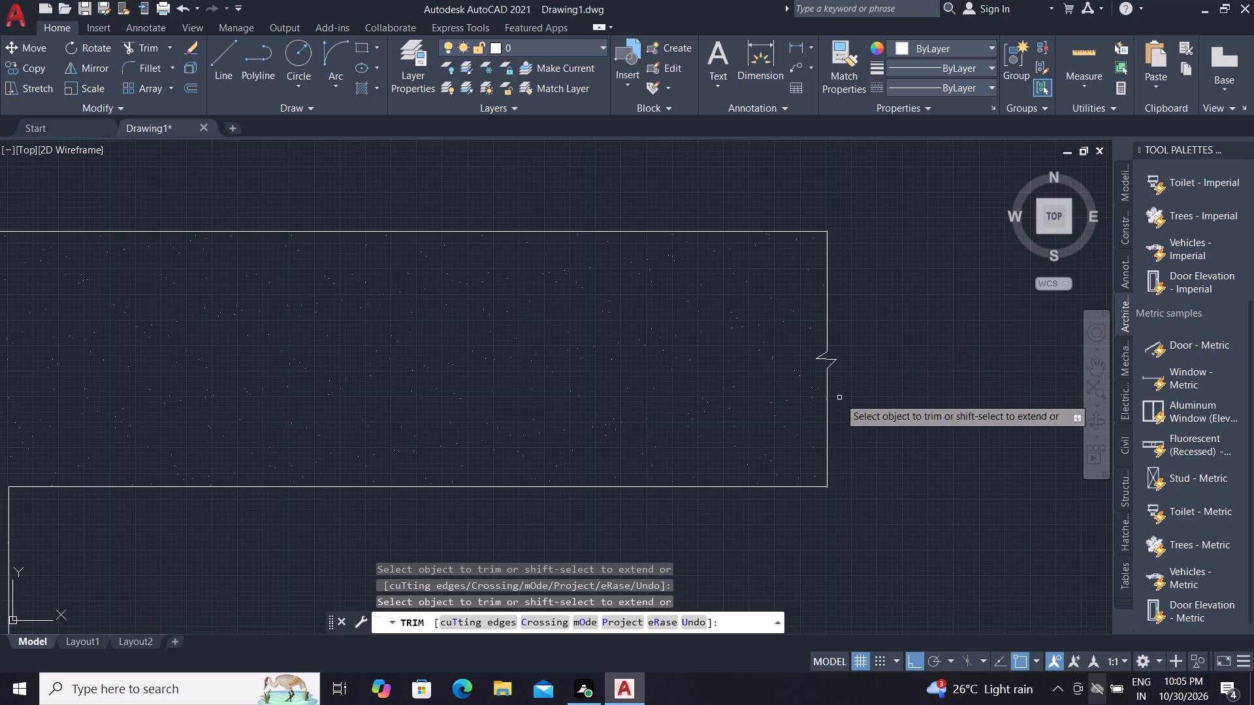
key("Escape")
Widen the break symbol by stretching its left tip horizontally into the slab and its right tip outward by about 30.
scroll(805, 354, "up", 3)
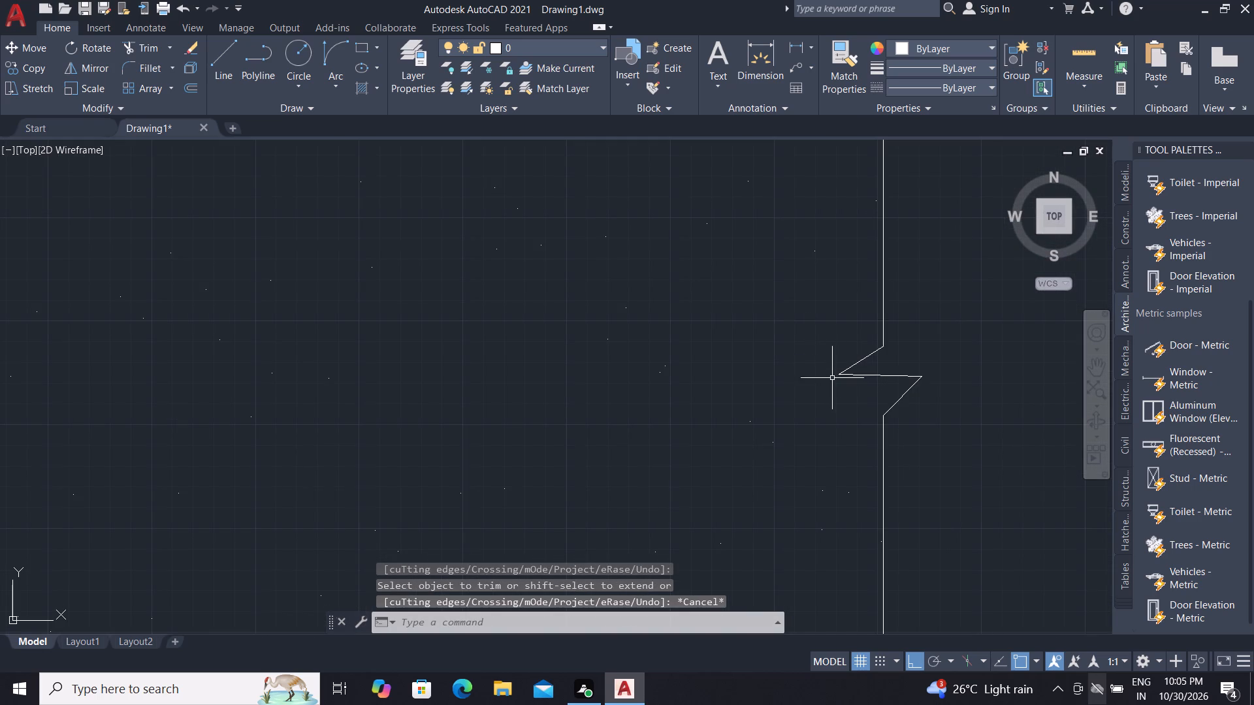
left_click(842, 373)
left_click(842, 373)
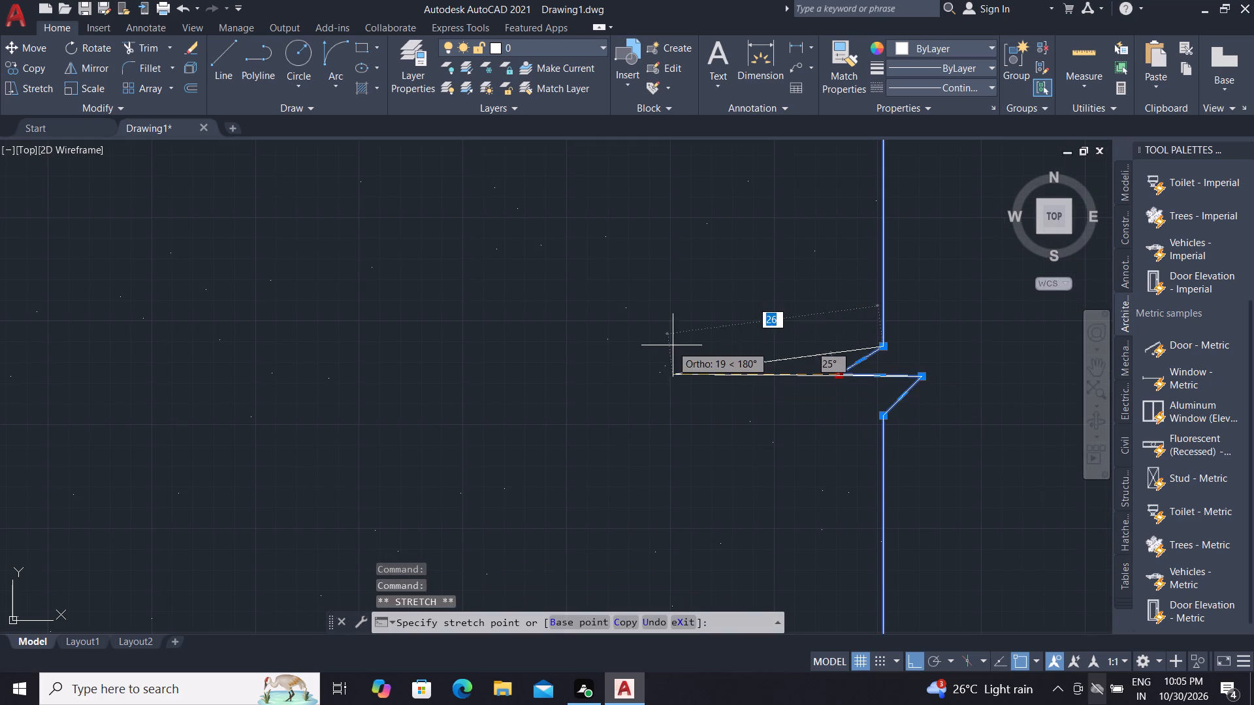
left_click(641, 343)
left_click(924, 374)
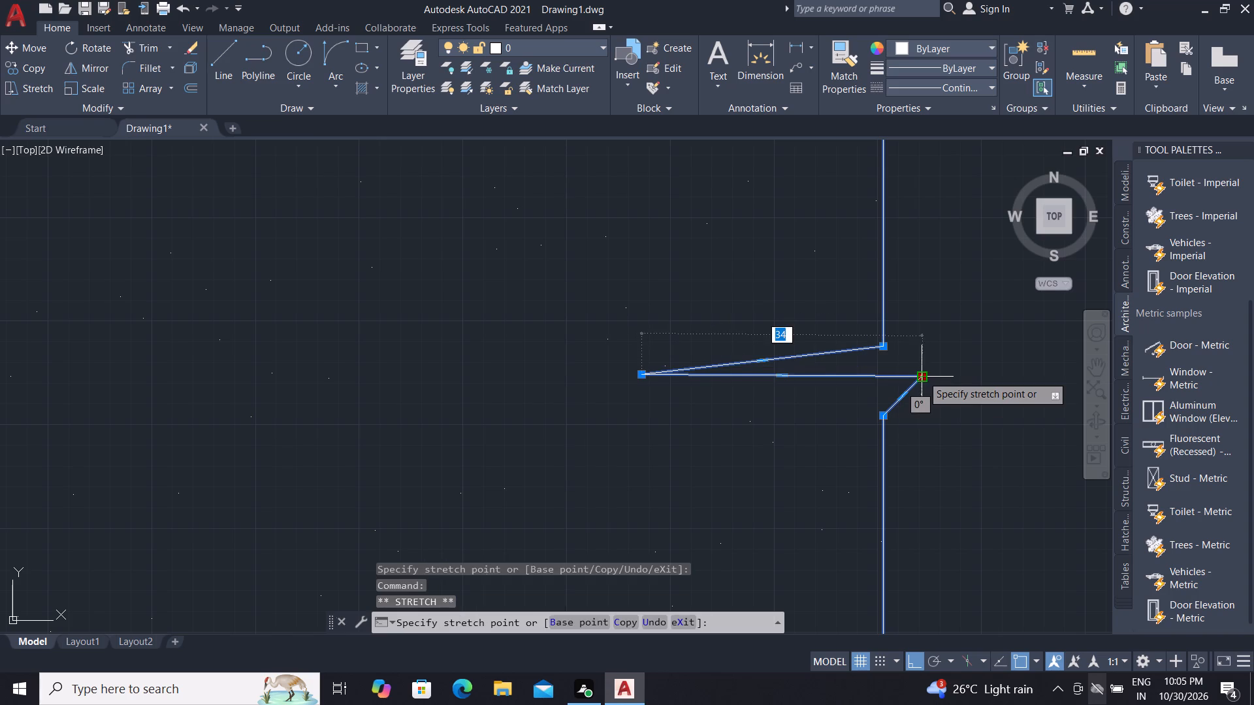
scroll(923, 376, "down", 1)
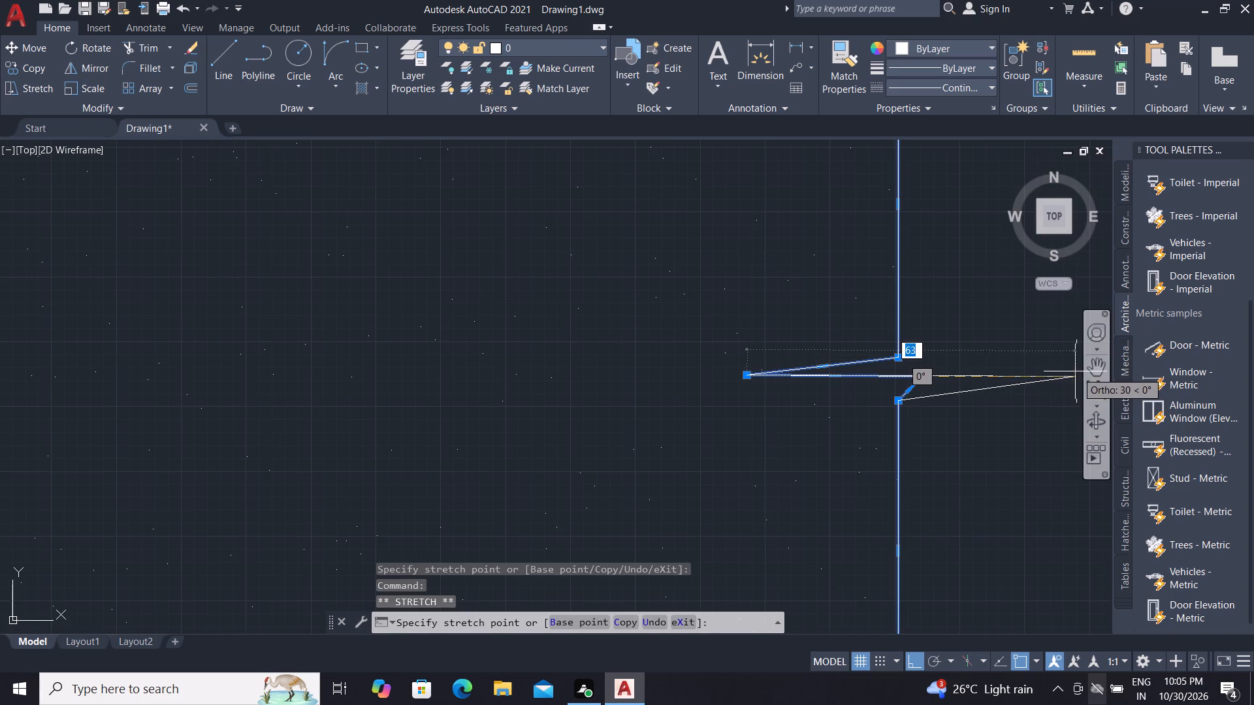
left_click(1067, 373)
Move the break symbol's upper vertex further up and its lower vertex further down along the slab end edge.
scroll(890, 396, "down", 2)
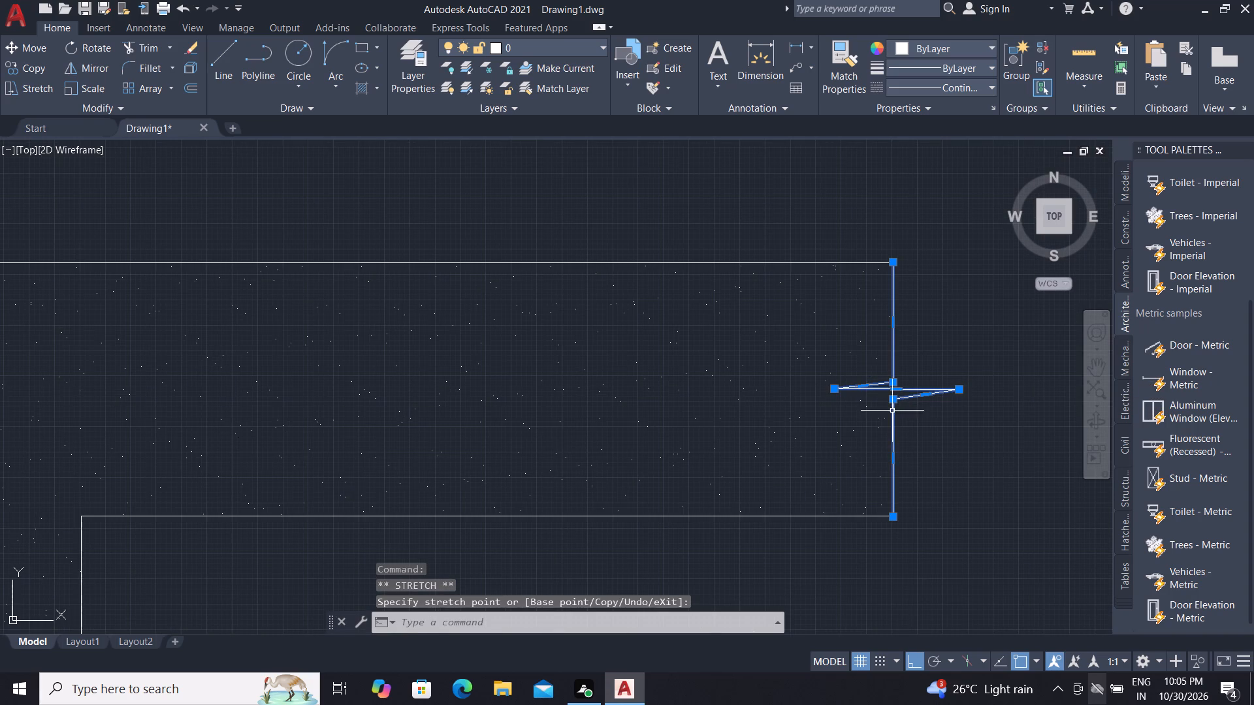
scroll(886, 394, "up", 3)
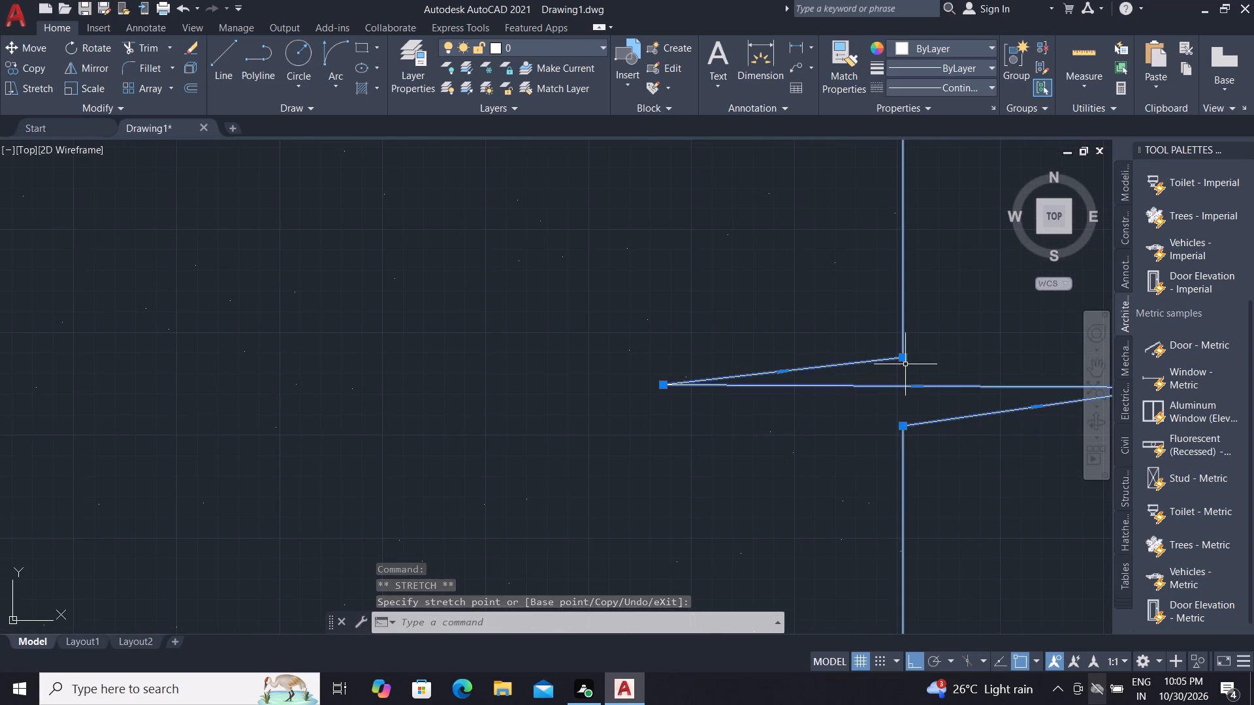
left_click(903, 357)
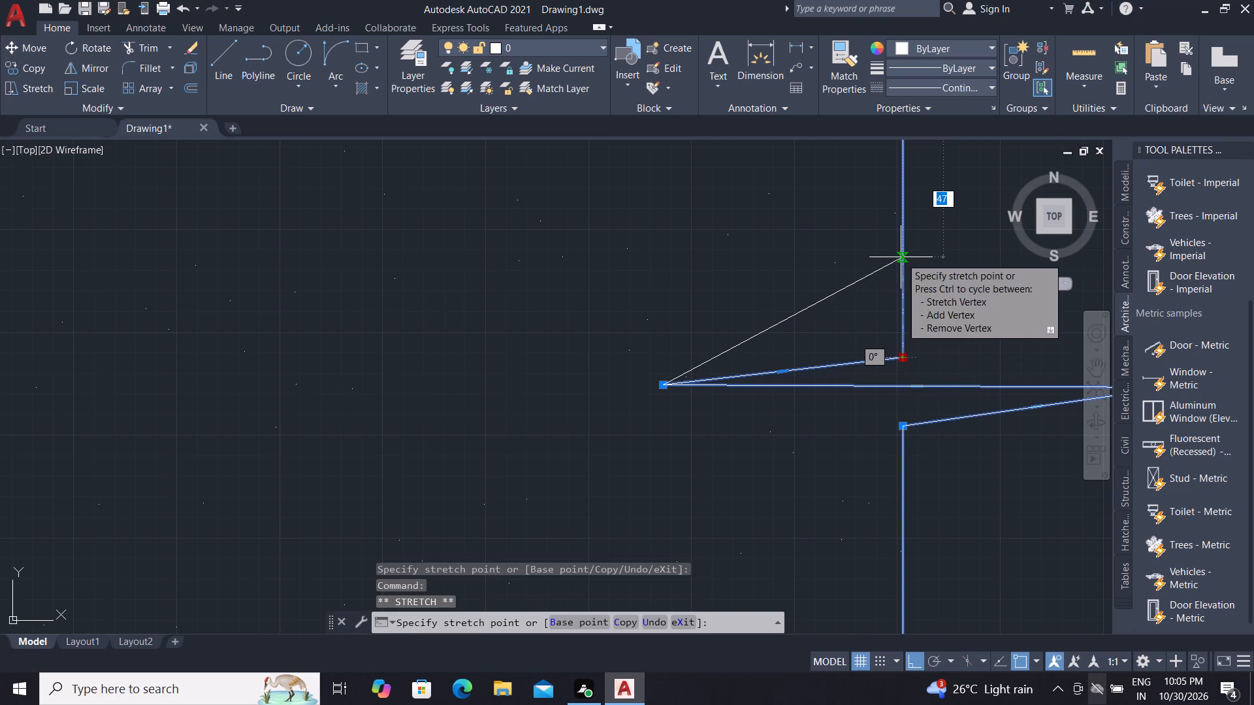
left_click(901, 257)
scroll(883, 241, "down", 2)
left_click(890, 315)
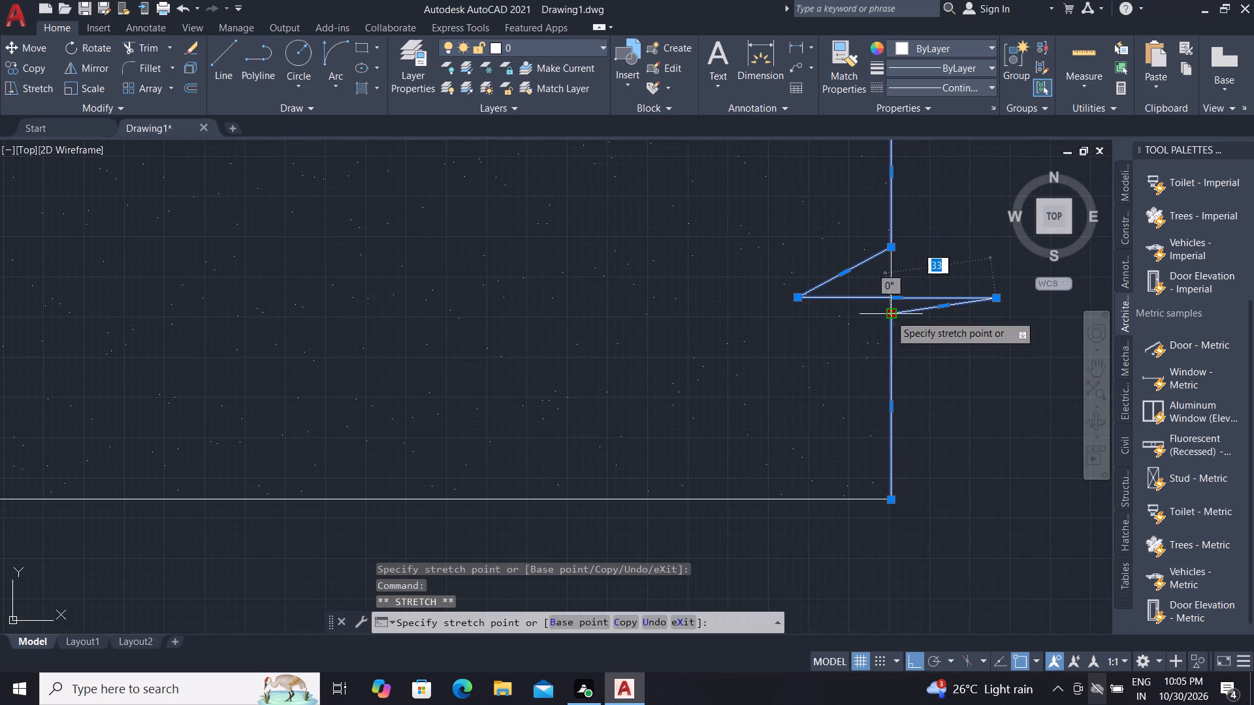
left_click(892, 358)
key("Escape")
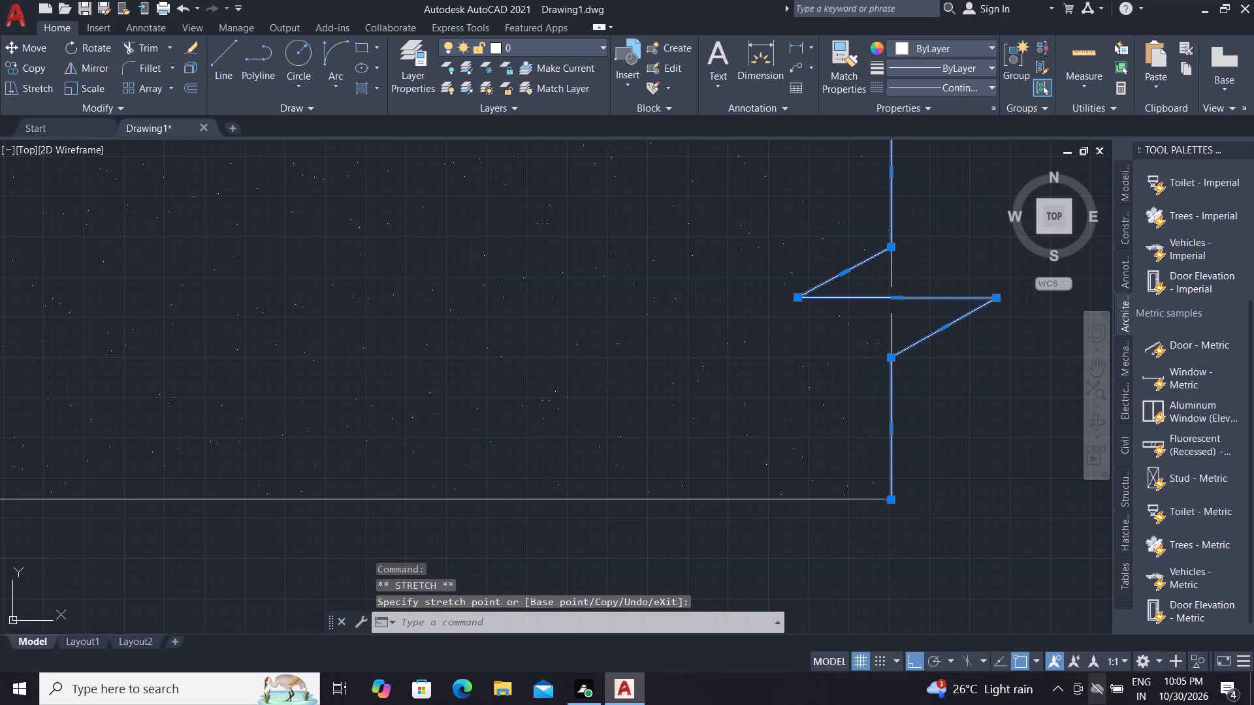
Trim the leftover pieces of the straight slab end edge above and below the middle of the enlarged break symbol.
key("t")
key("r")
key("space")
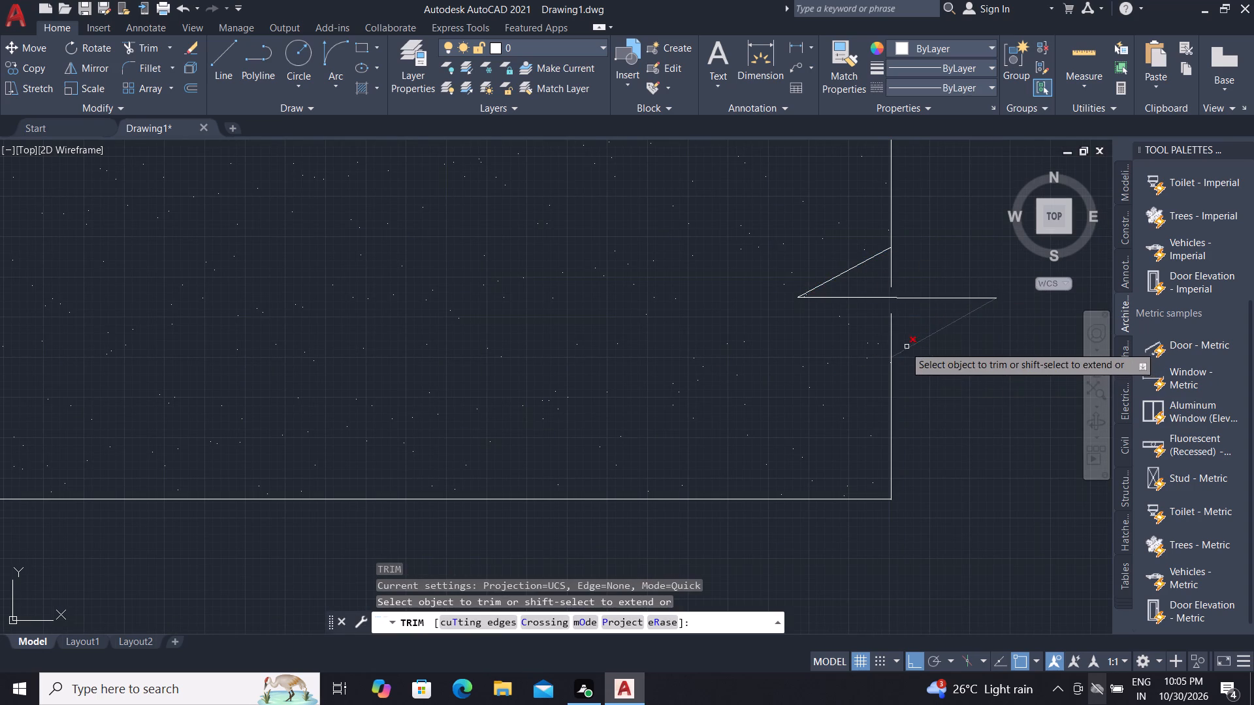
left_click(892, 339)
left_click(892, 274)
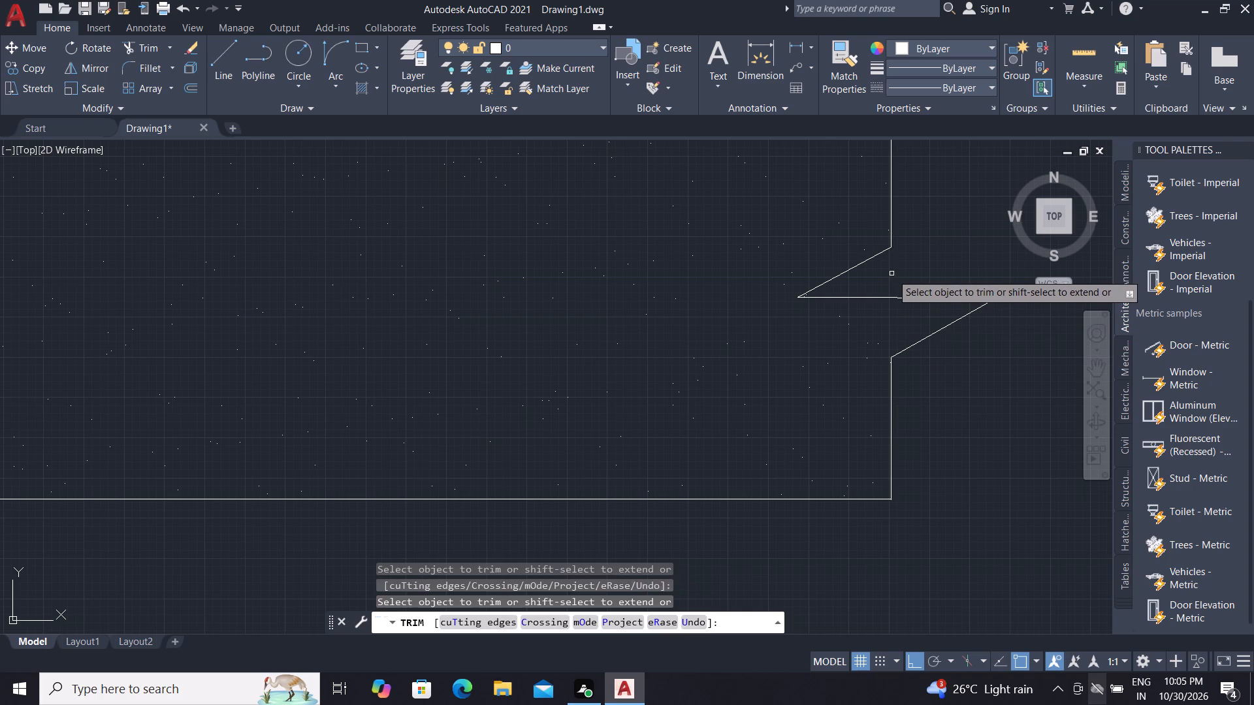
key("Escape")
Stretch the break symbol's left tip about 34 further horizontally into the slab.
scroll(807, 313, "down", 2)
left_click(810, 307)
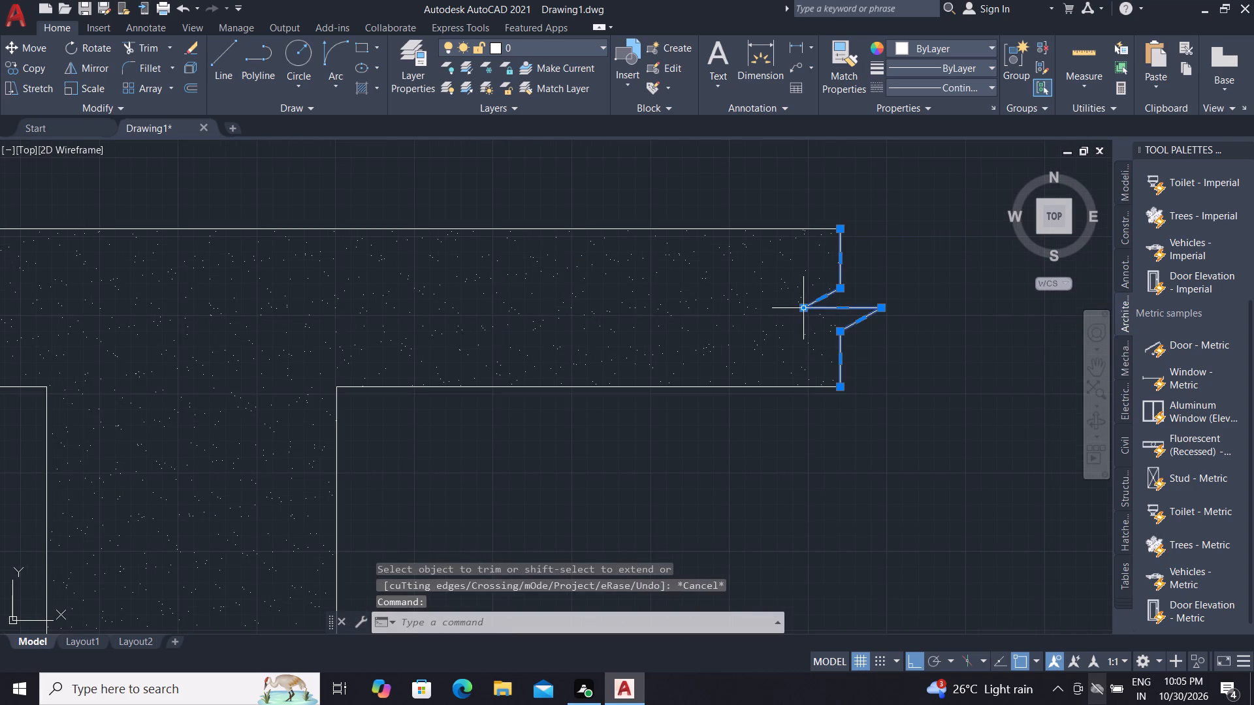
scroll(809, 300, "up", 2)
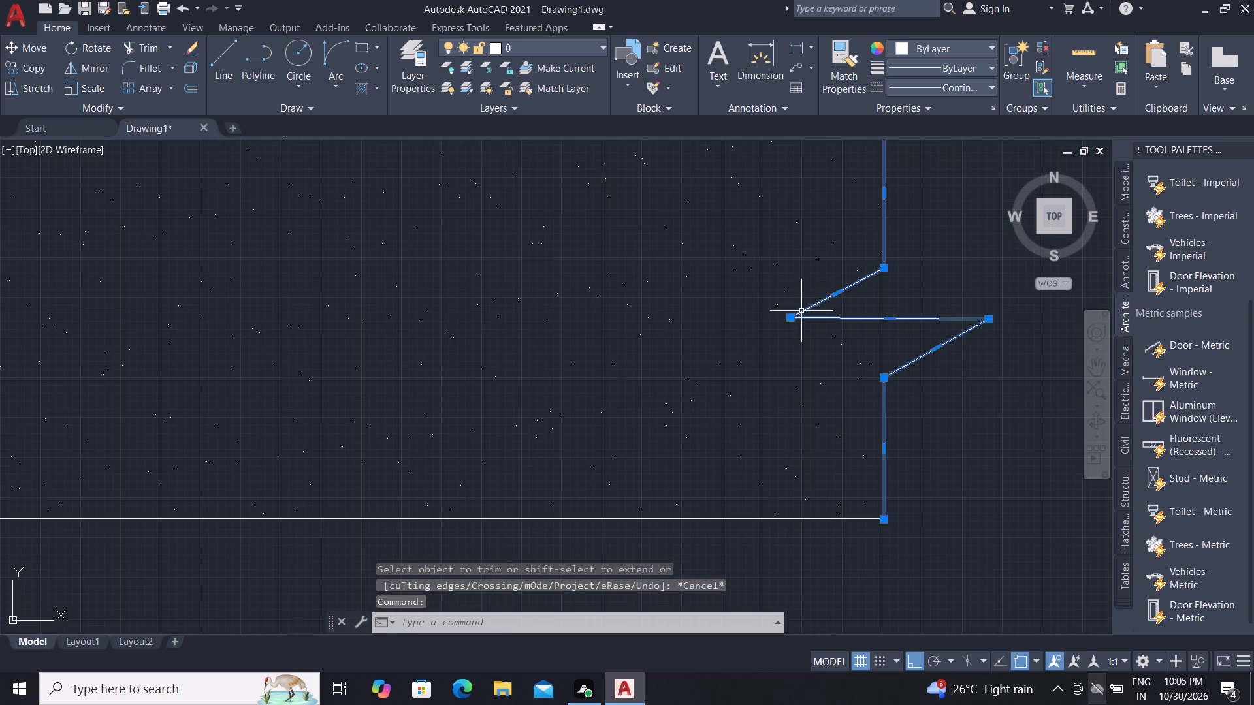
left_click(794, 316)
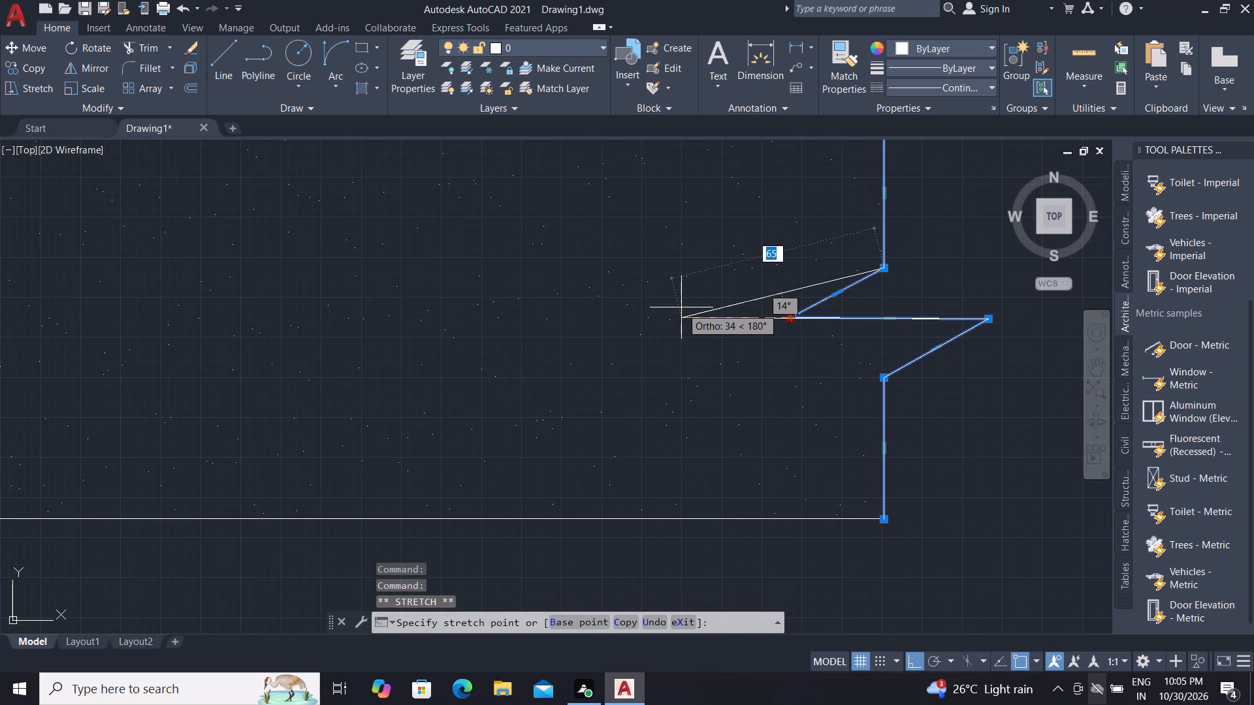
left_click(681, 307)
scroll(602, 309, "down", 1)
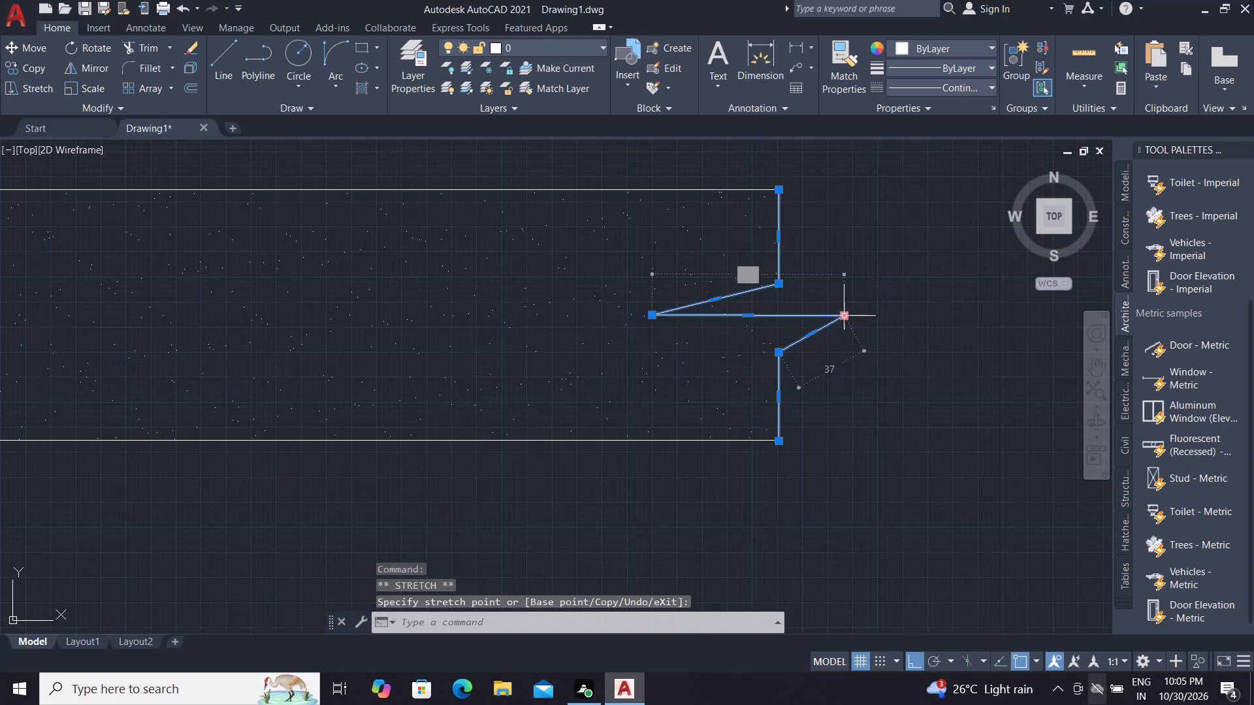
Stretch the break symbol's right tip horizontally outward, well beyond the slab's right end.
left_click(848, 316)
left_click(997, 323)
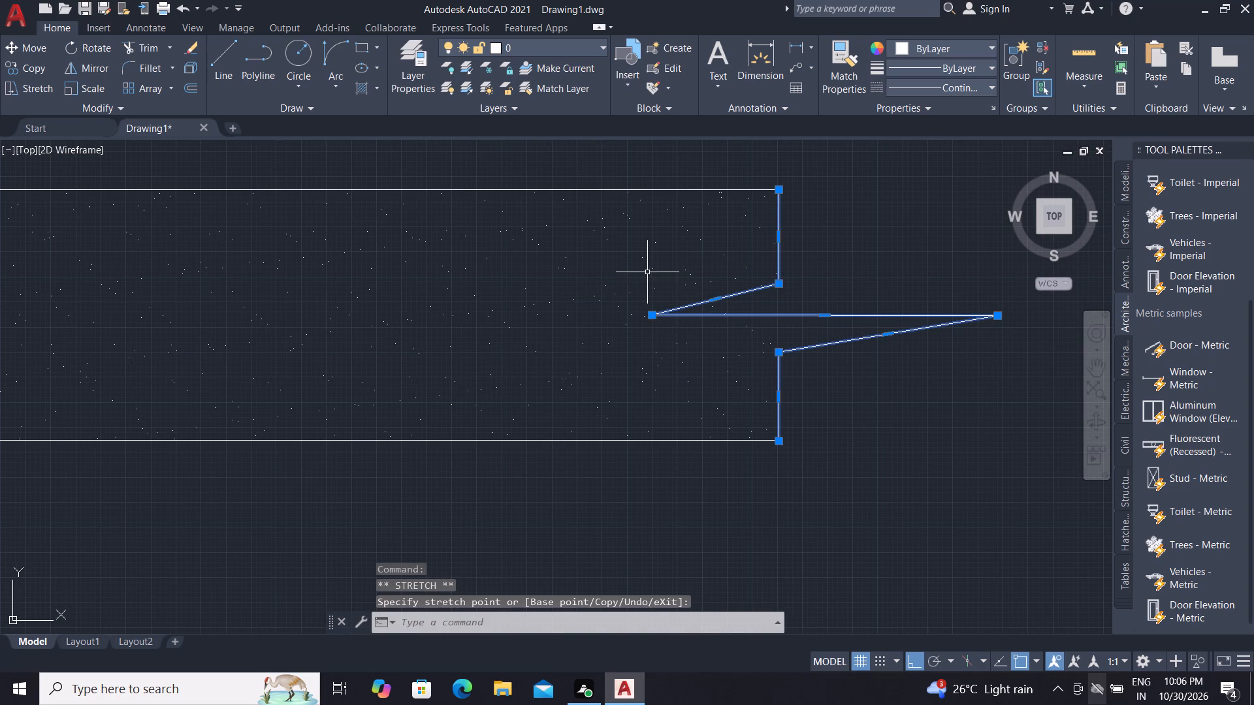
key("Escape")
scroll(675, 283, "down", 2)
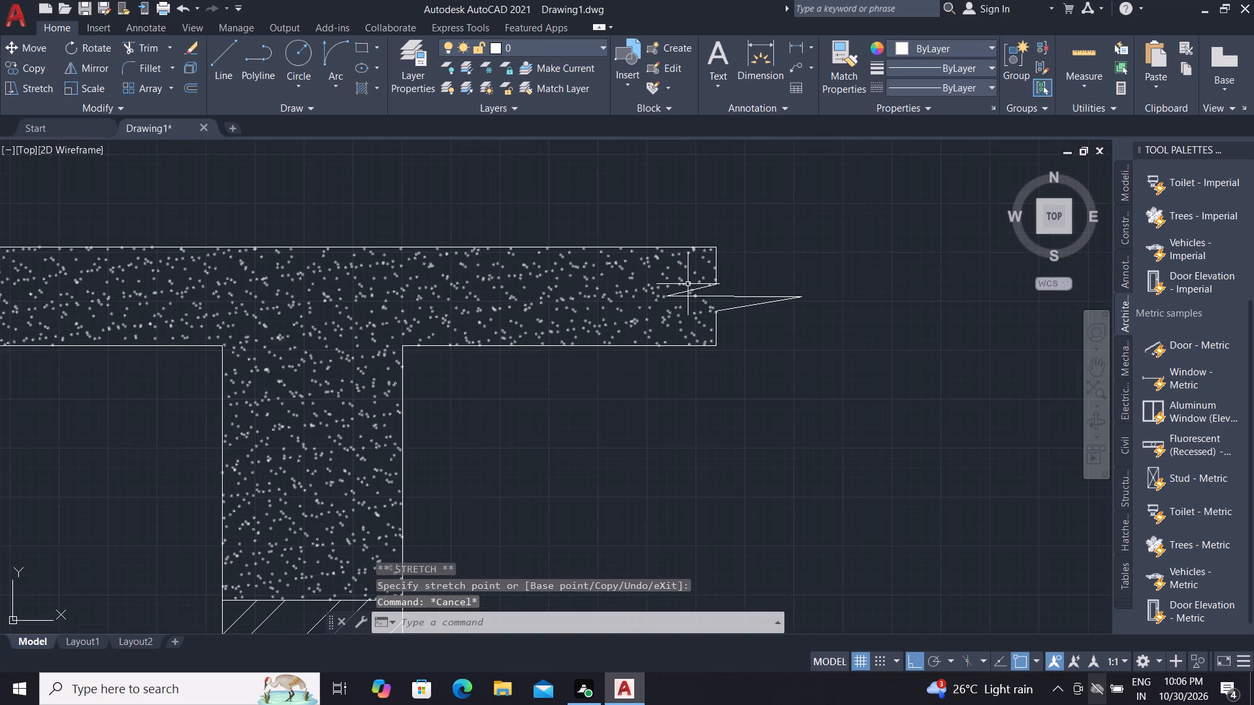
Move the break symbol's upper vertex further up the slab end edge and trim the leftover piece of straight edge below it.
scroll(691, 283, "up", 2)
left_click(749, 283)
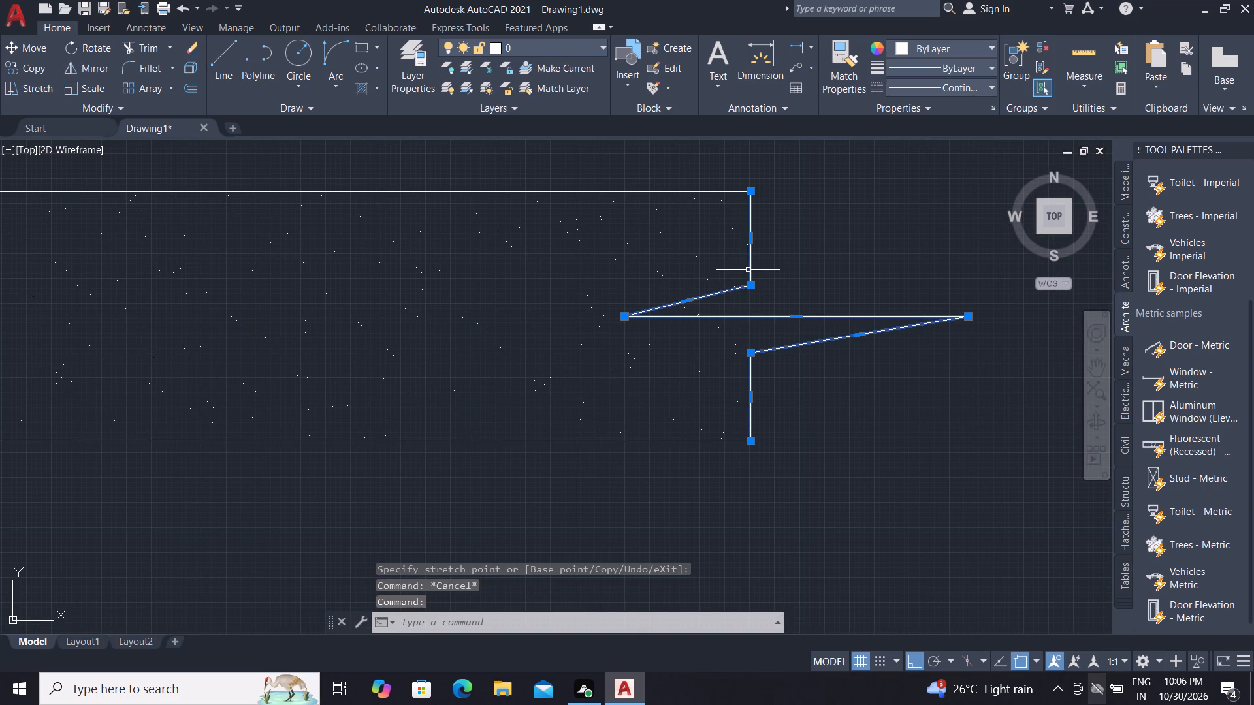
left_click(748, 285)
left_click(745, 260)
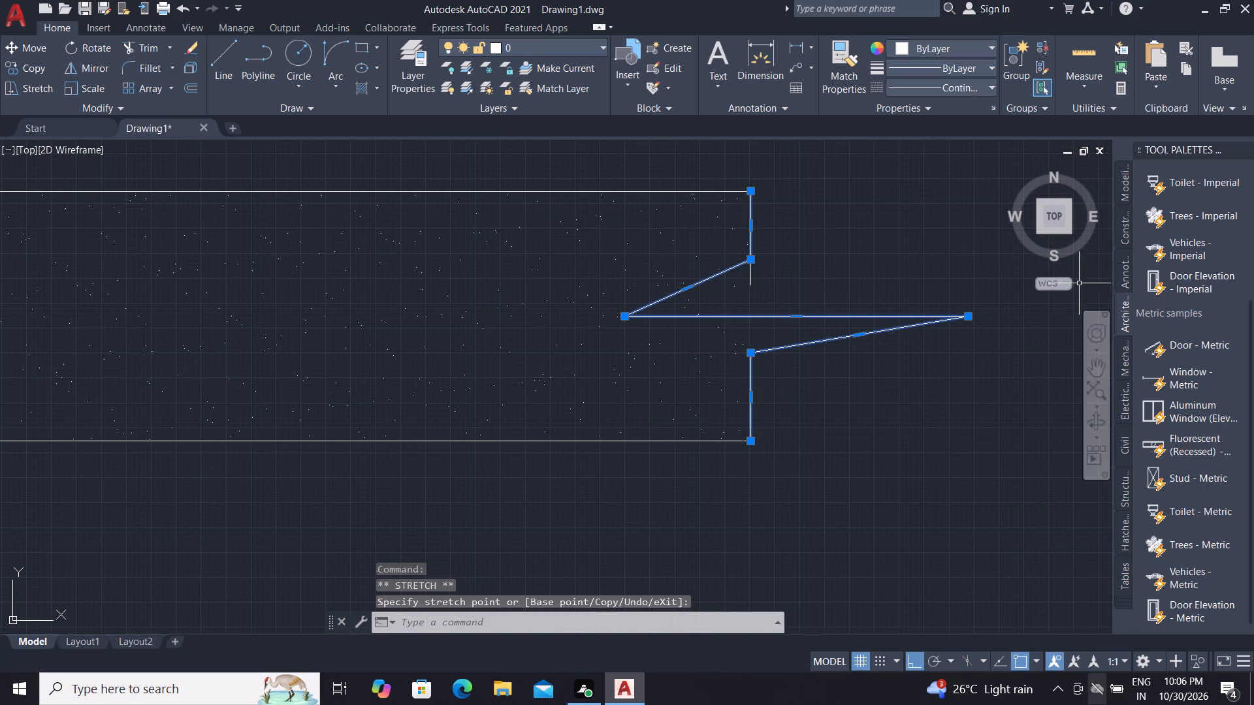
key("Escape")
type("TR")
key("space")
left_click(750, 277)
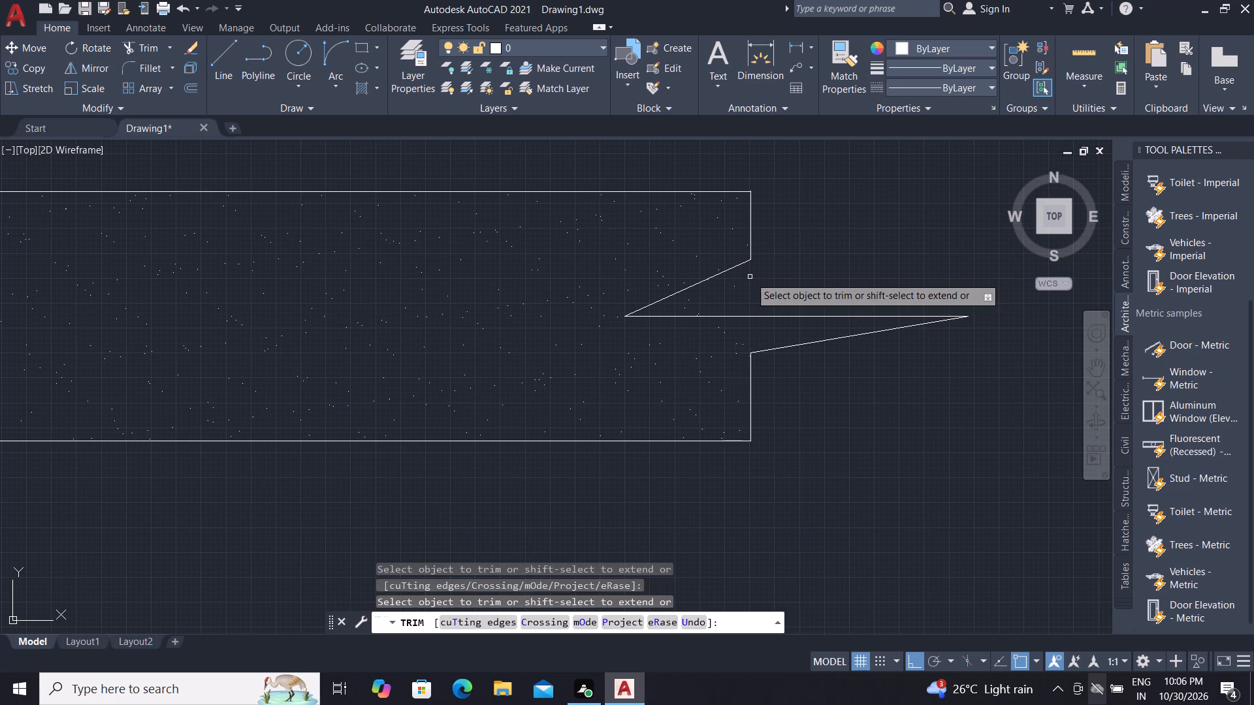
key("Escape")
Stretch the break symbol's left tip further horizontally into the slab's right overhang.
scroll(759, 330, "down", 4)
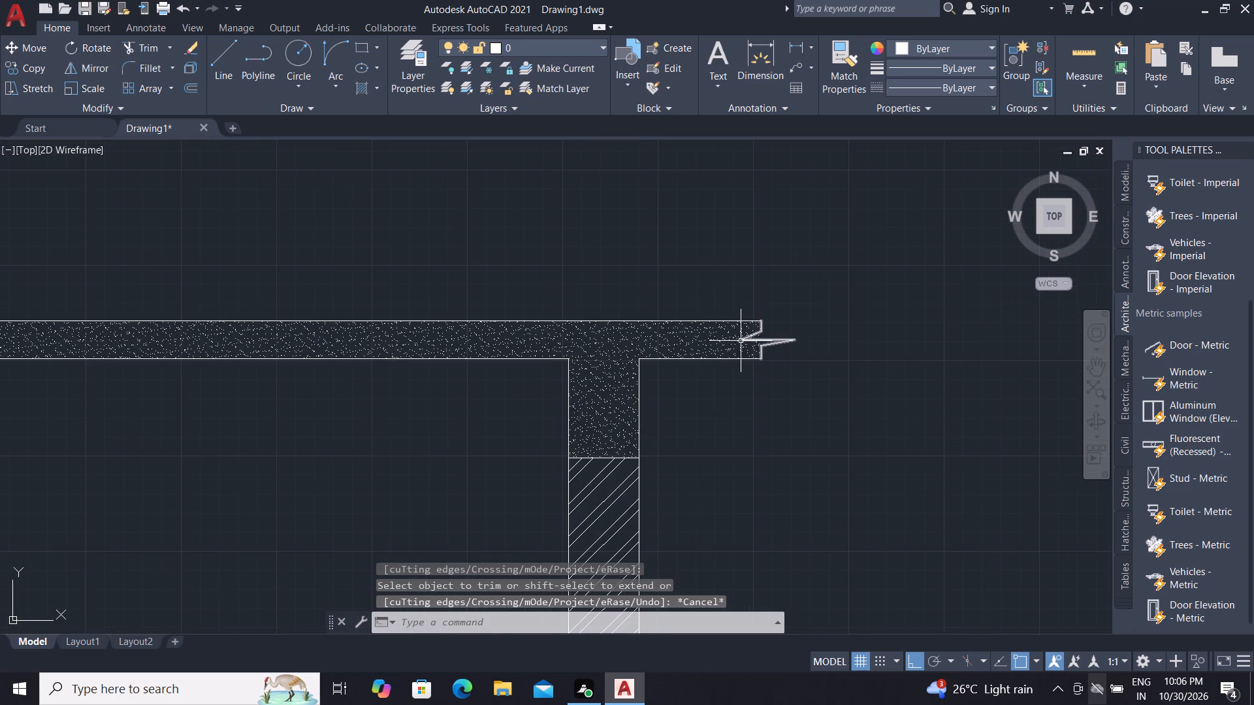
scroll(748, 341, "up", 3)
left_click(716, 334)
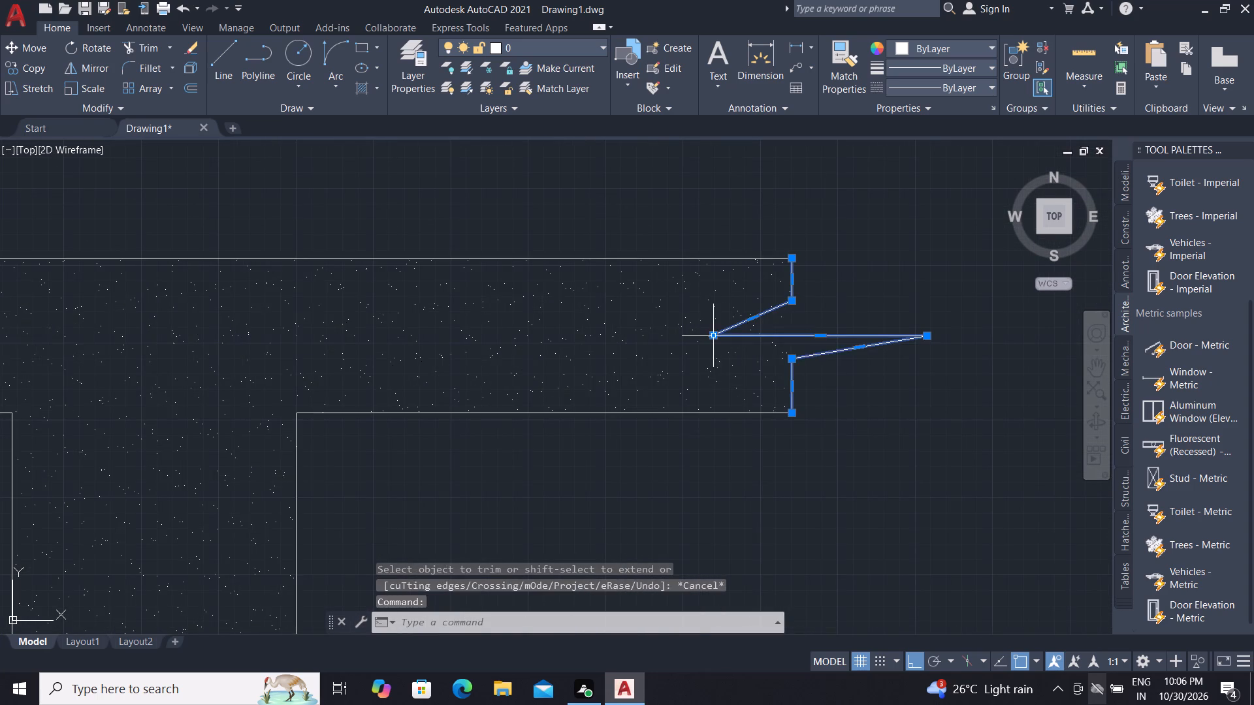
left_click(716, 334)
left_click(664, 336)
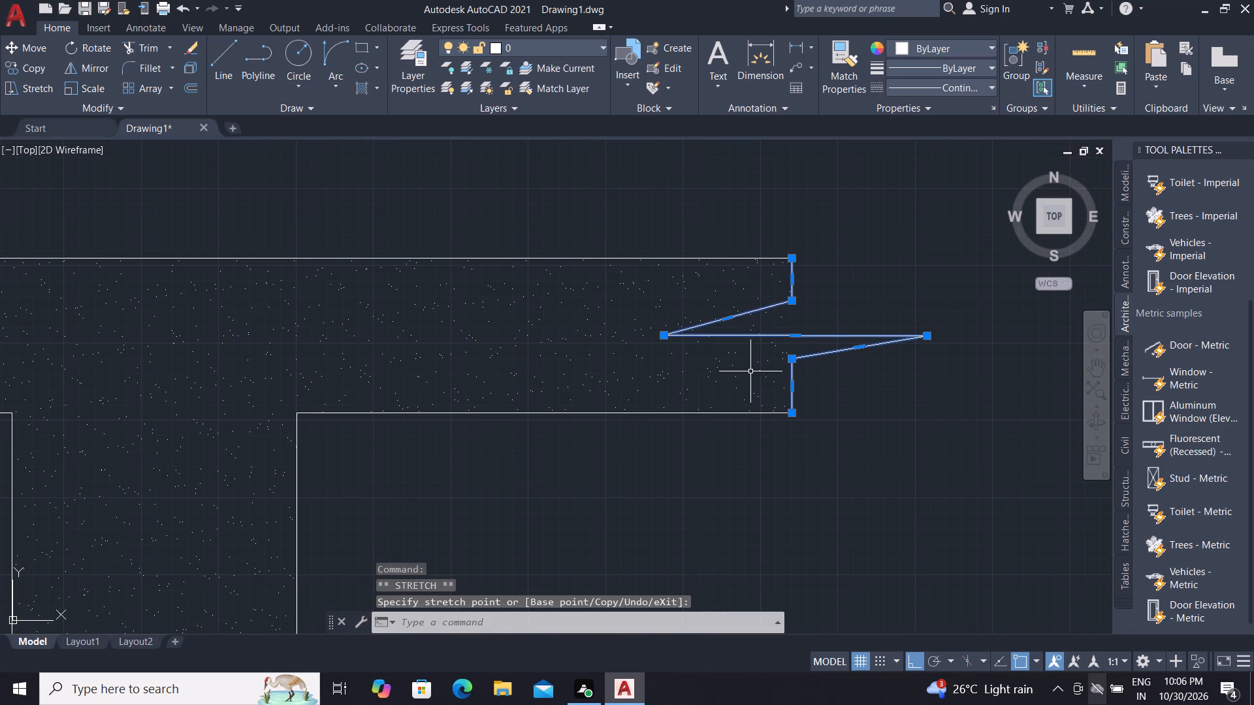
scroll(771, 367, "down", 2)
key("Escape")
Draw a break line along the slab's left end from its top corner to its bottom corner, with the symbol at mid-height.
scroll(792, 373, "down", 3)
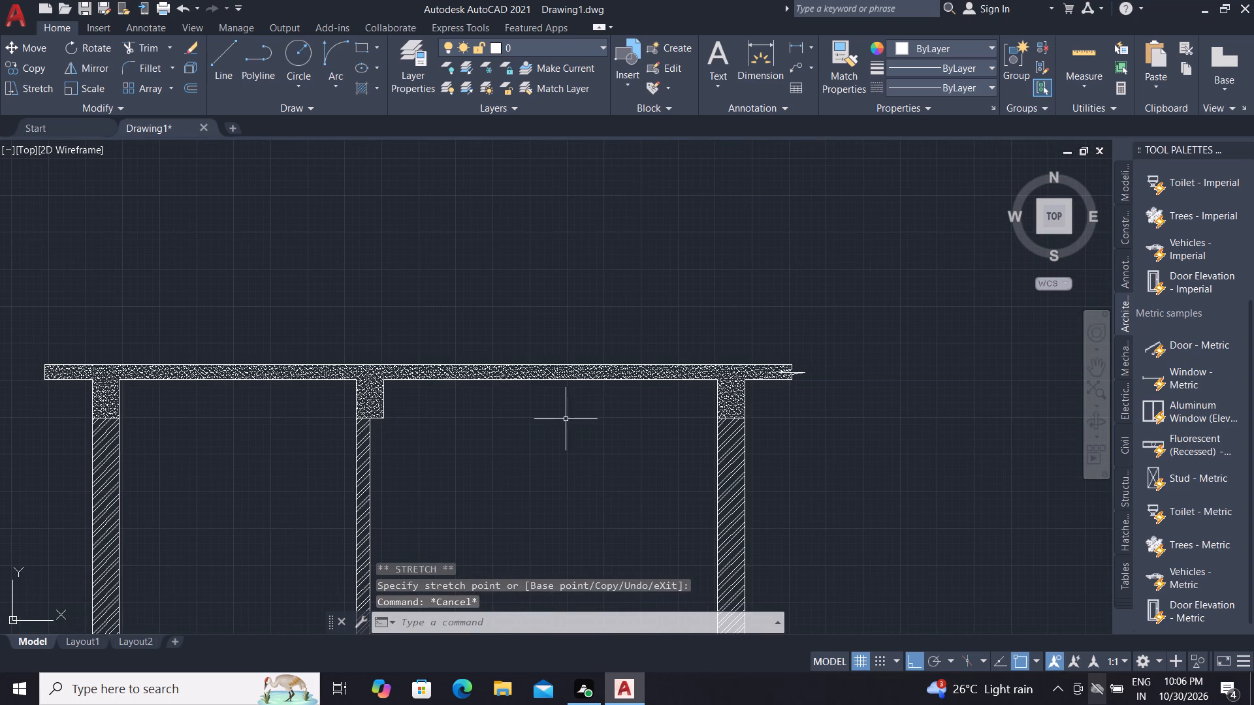
scroll(608, 384, "down", 1)
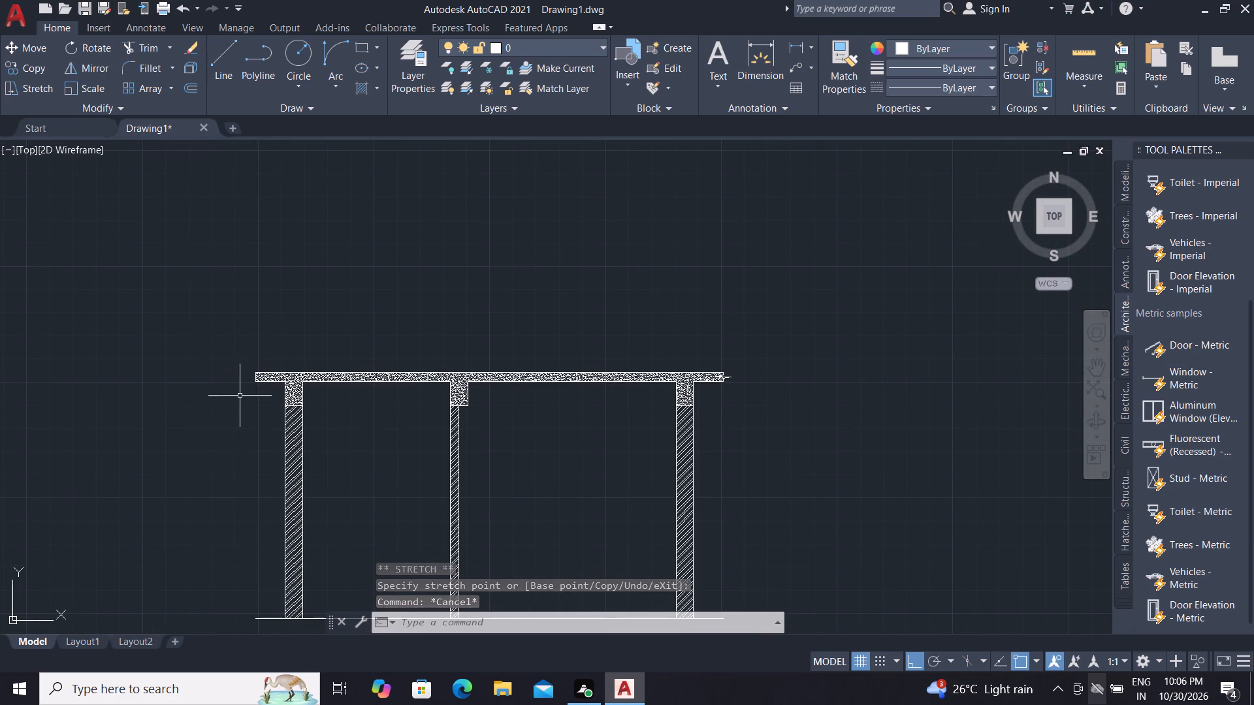
scroll(251, 374, "up", 5)
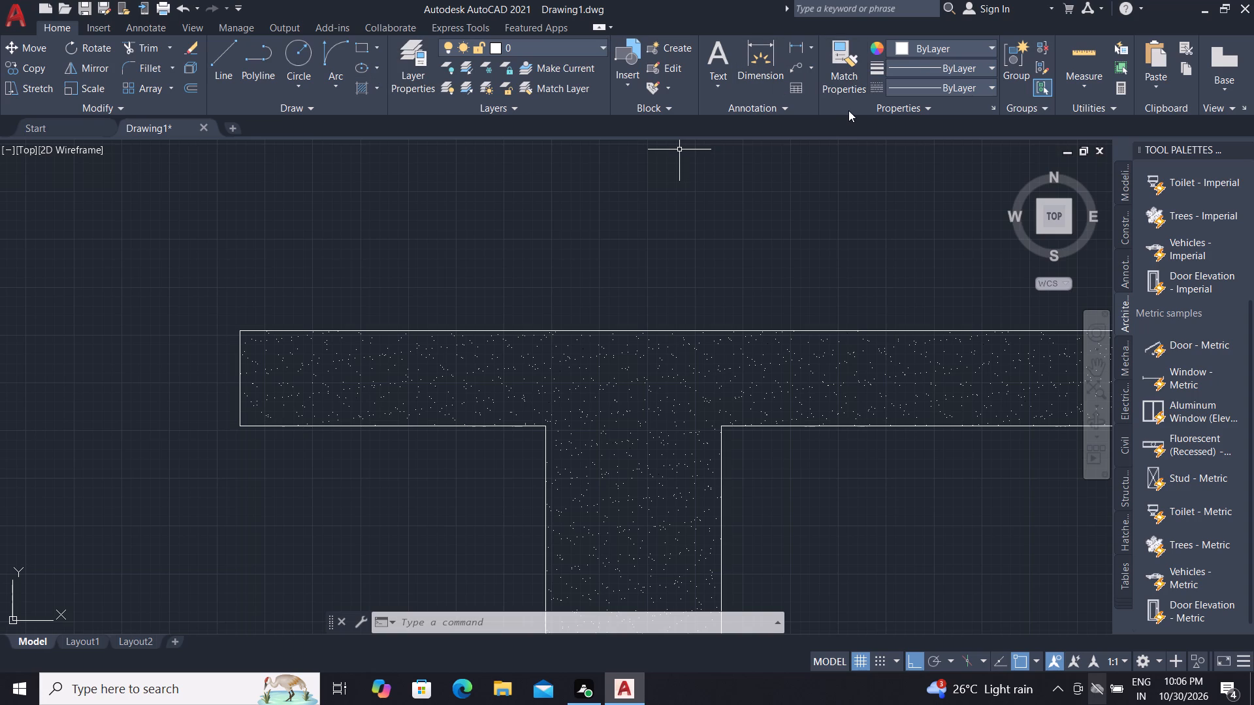
key("b")
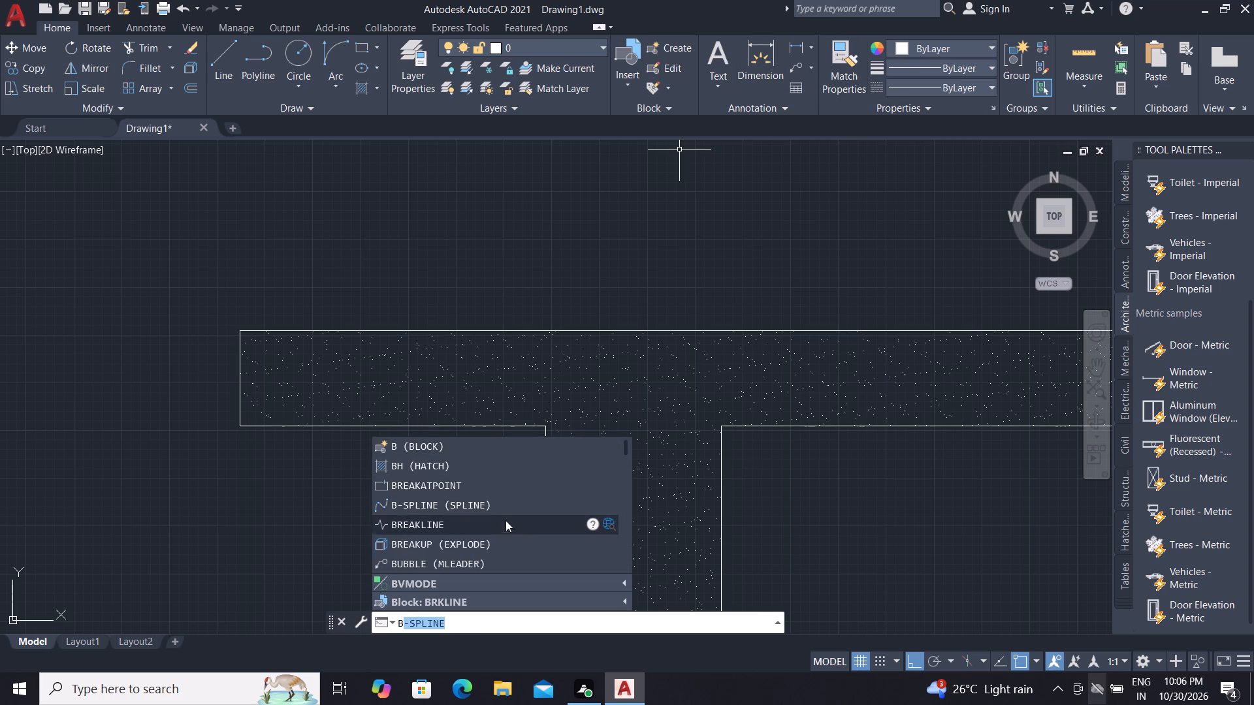
left_click(505, 520)
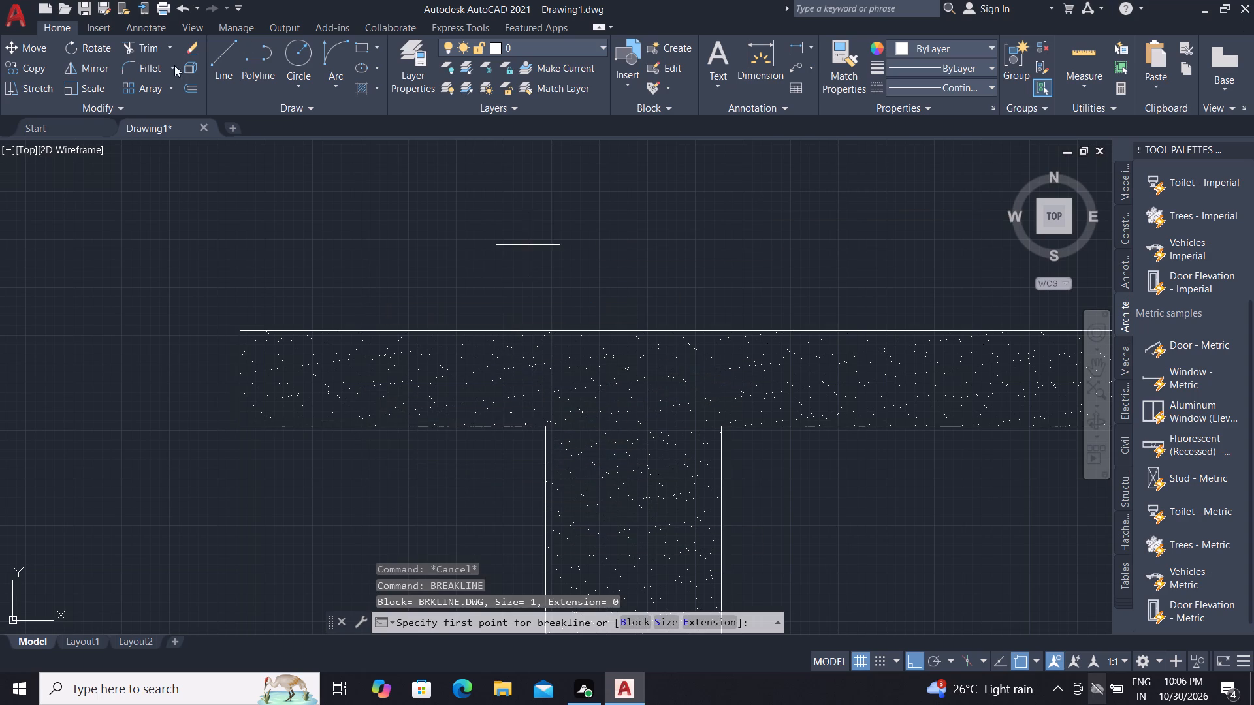
left_click(240, 332)
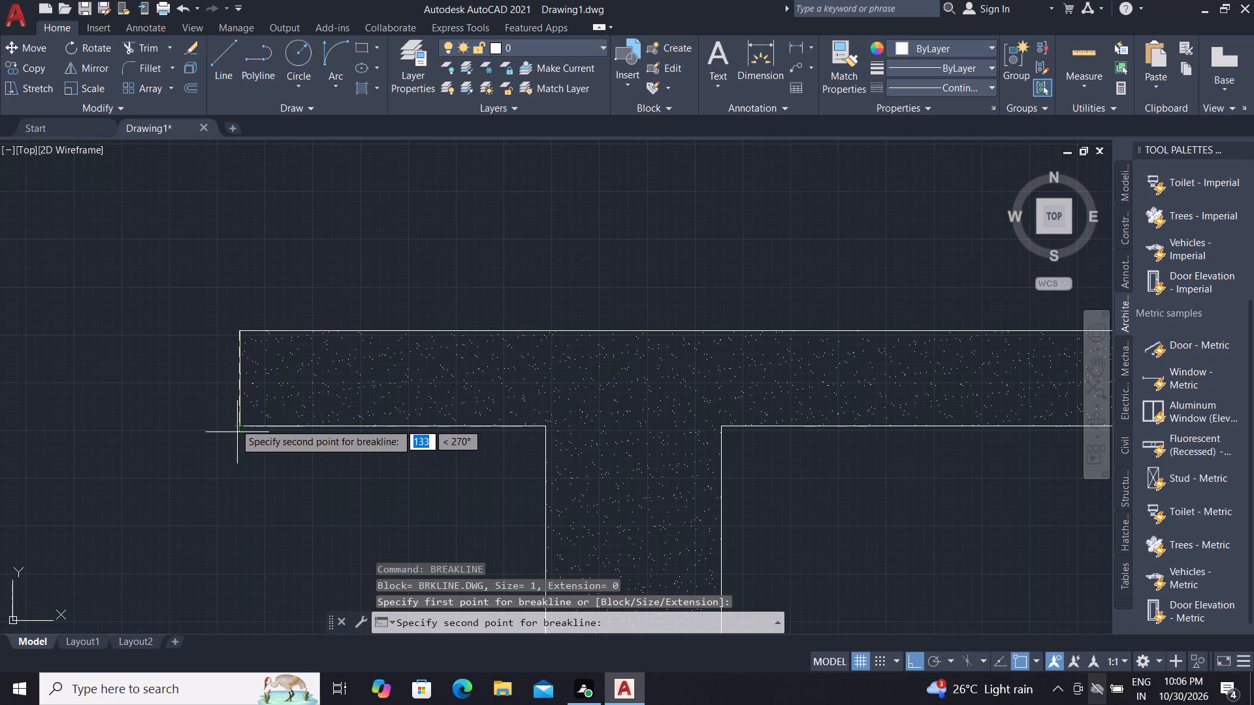
left_click_drag(238, 422, 239, 418)
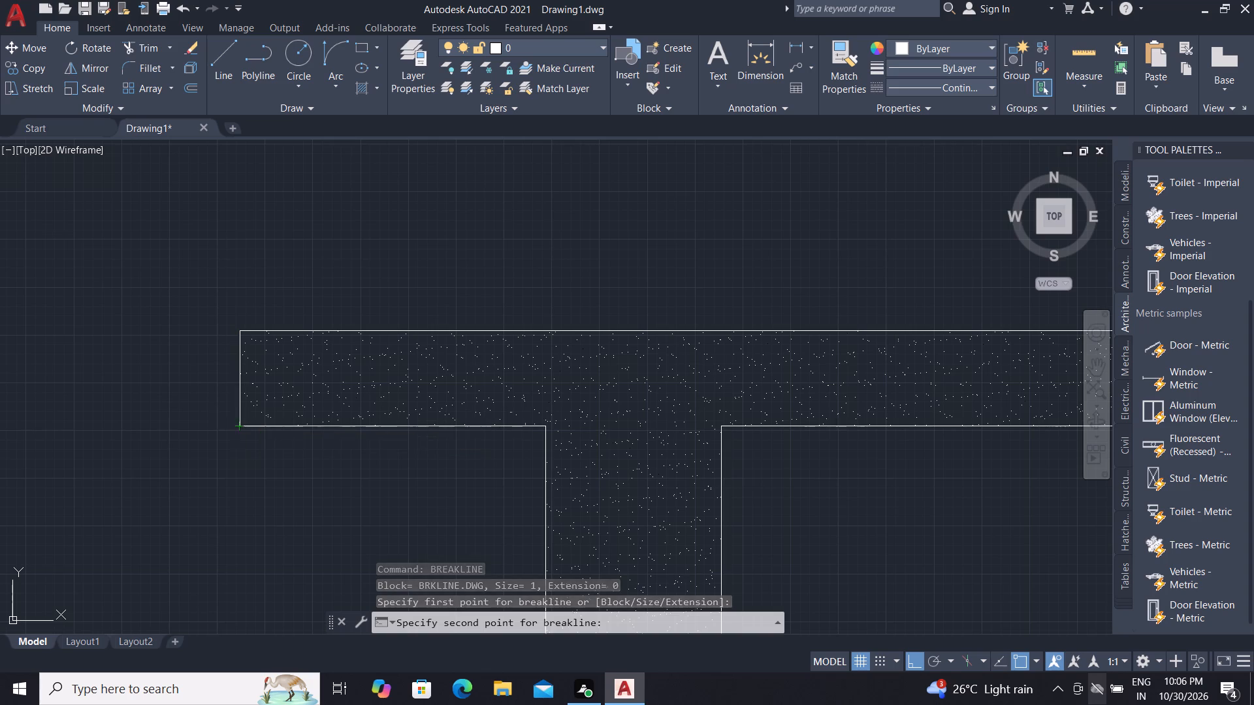
left_click_drag(239, 418, 239, 409)
left_click(240, 379)
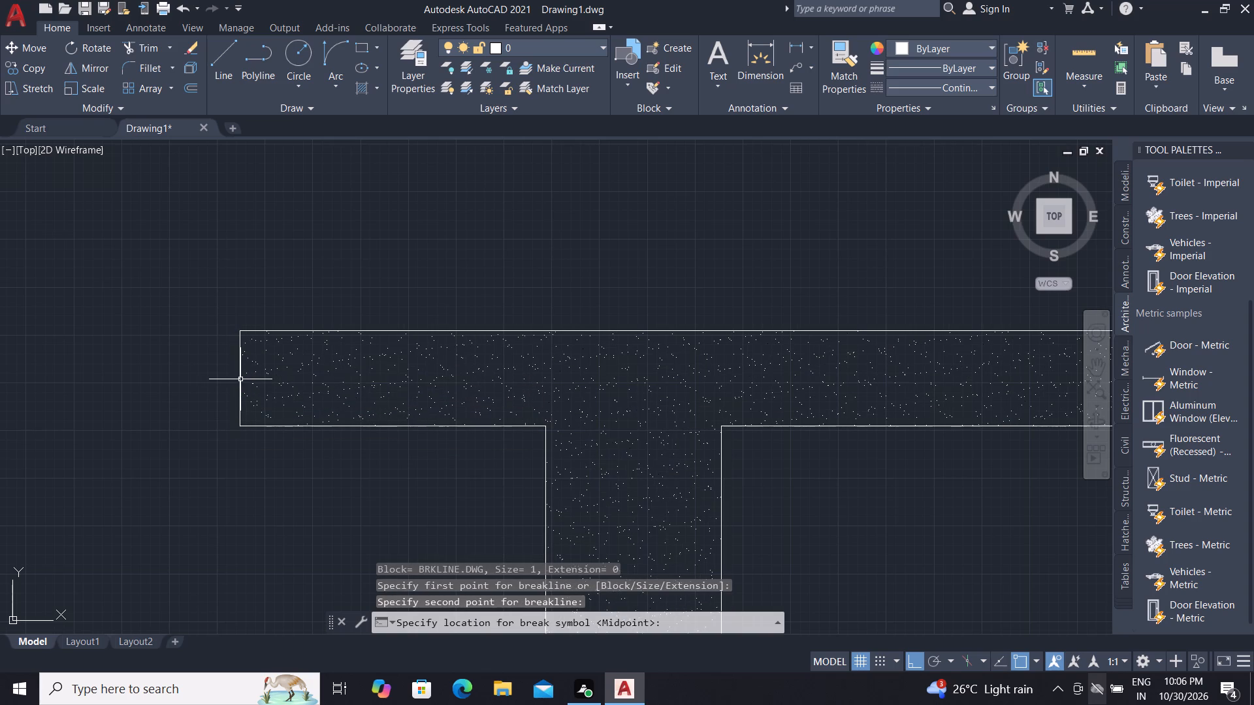
Widen the left-end break symbol, stretching its left tip outward to about 8 from the edge and its right tip horizontally into the slab.
scroll(237, 379, "up", 6)
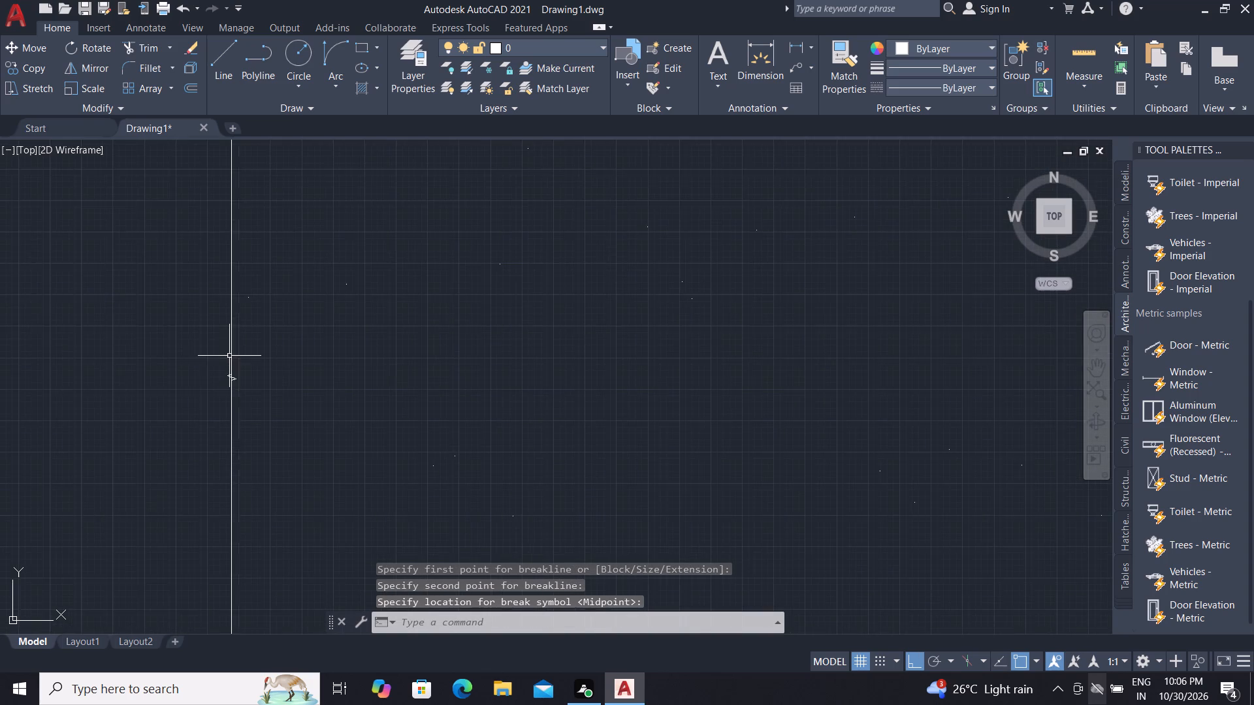
scroll(235, 373, "up", 5)
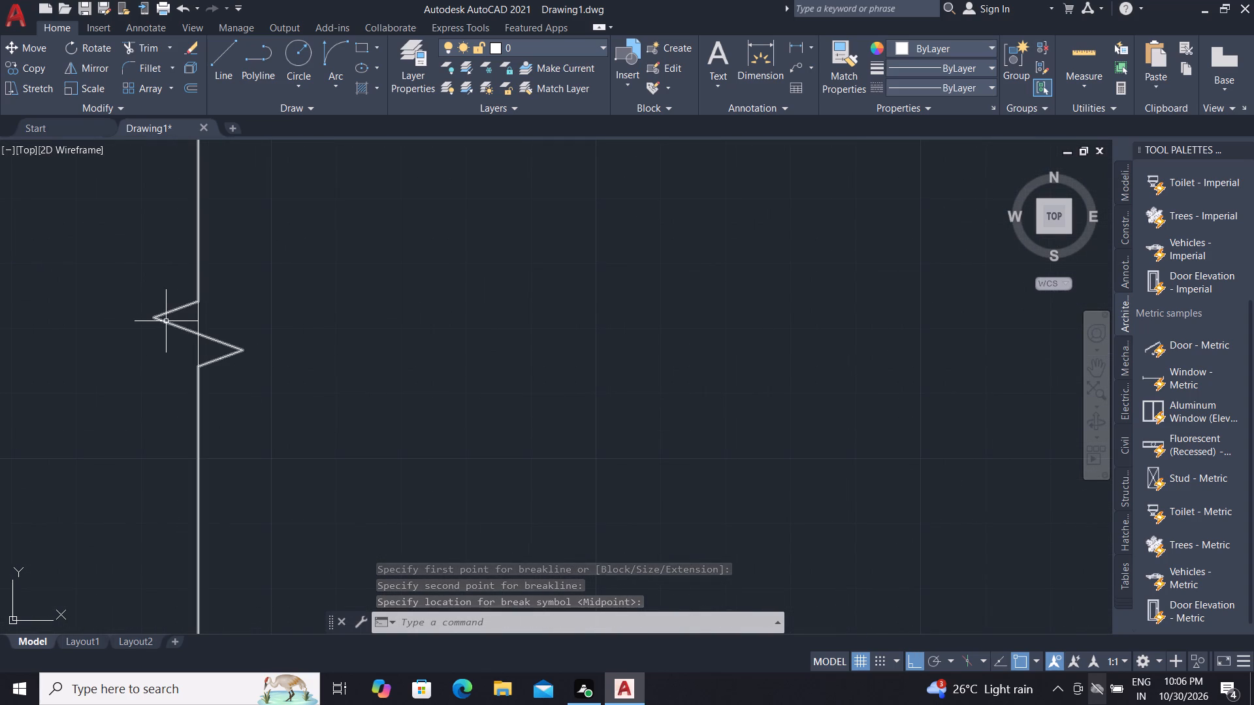
left_click(165, 321)
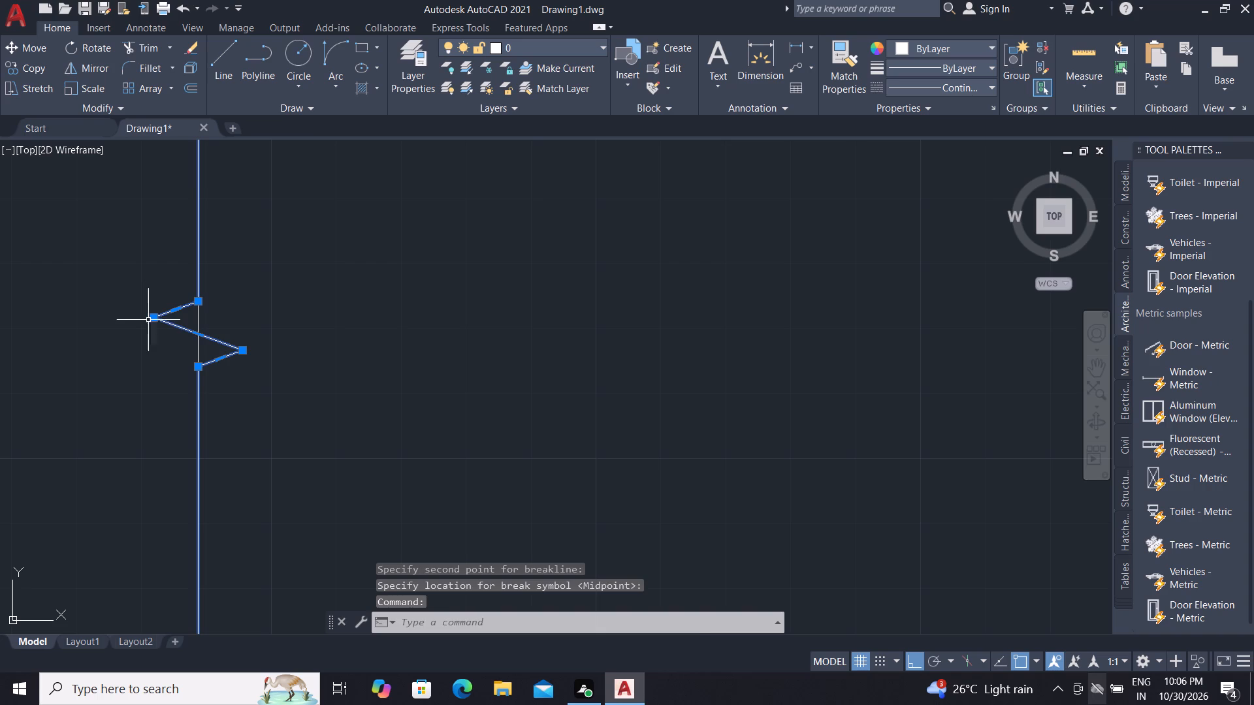
left_click(148, 319)
scroll(157, 324, "down", 1)
left_click(153, 321)
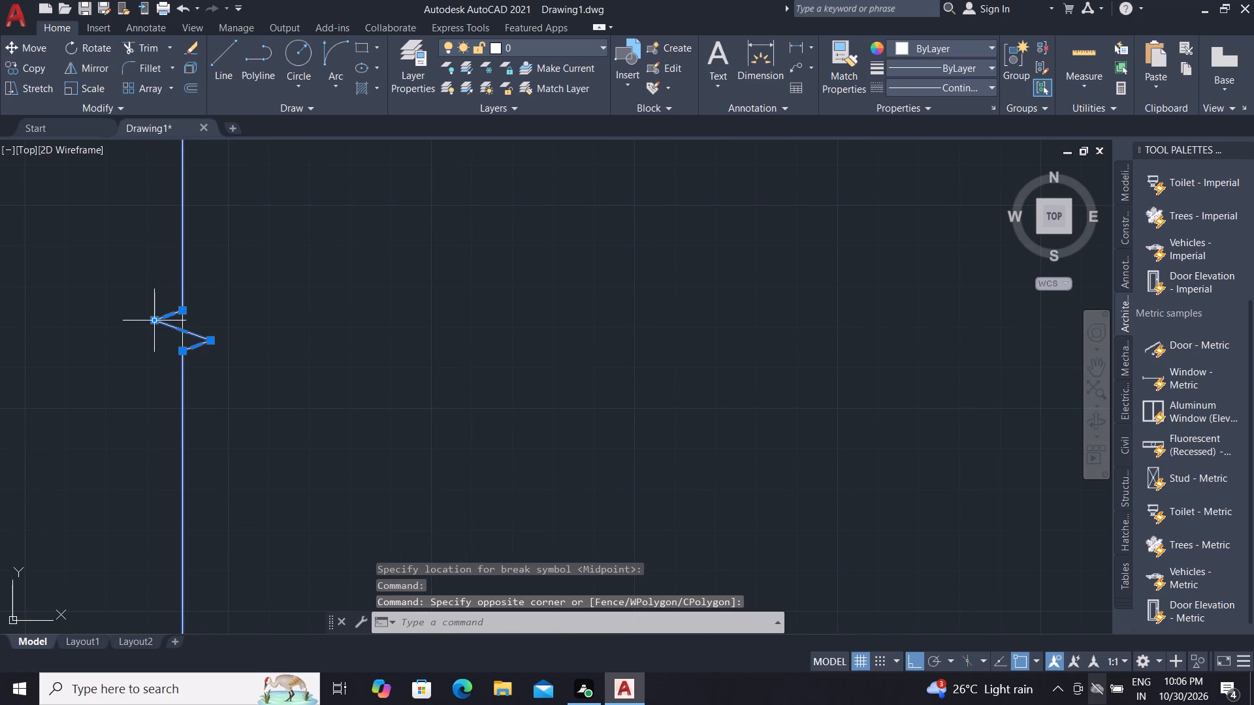
left_click(153, 324)
left_click(24, 333)
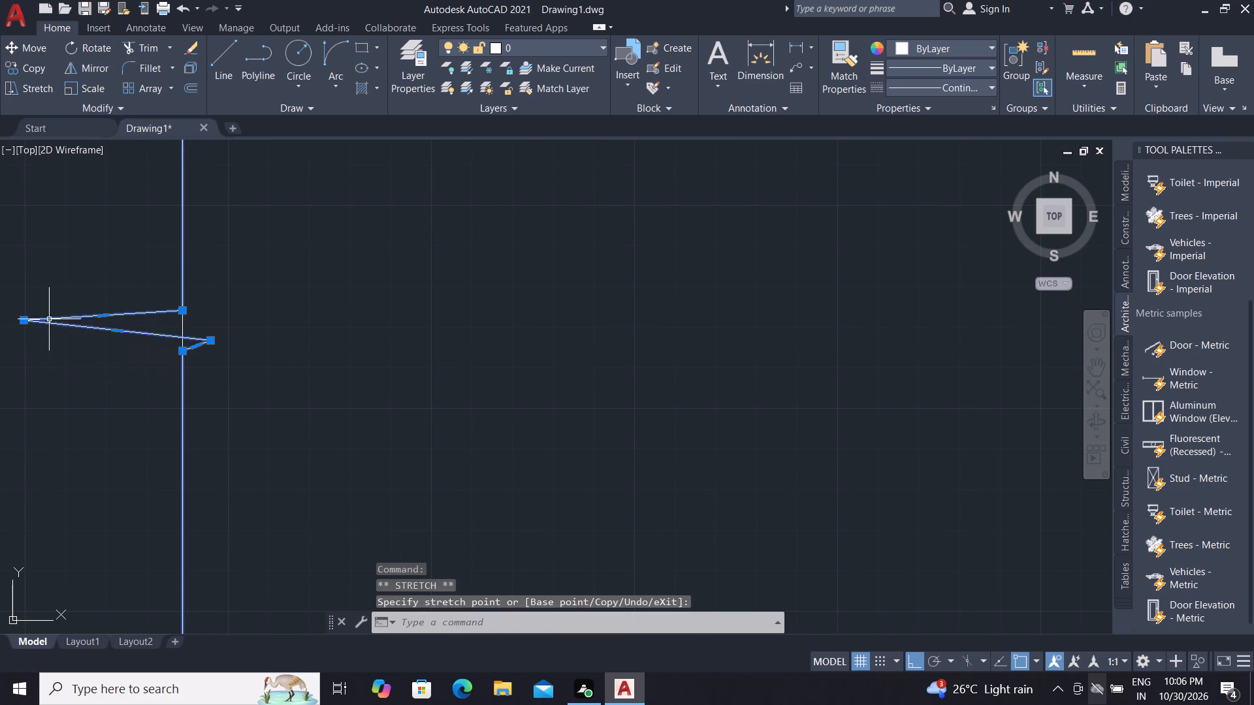
left_click(210, 341)
left_click(535, 405)
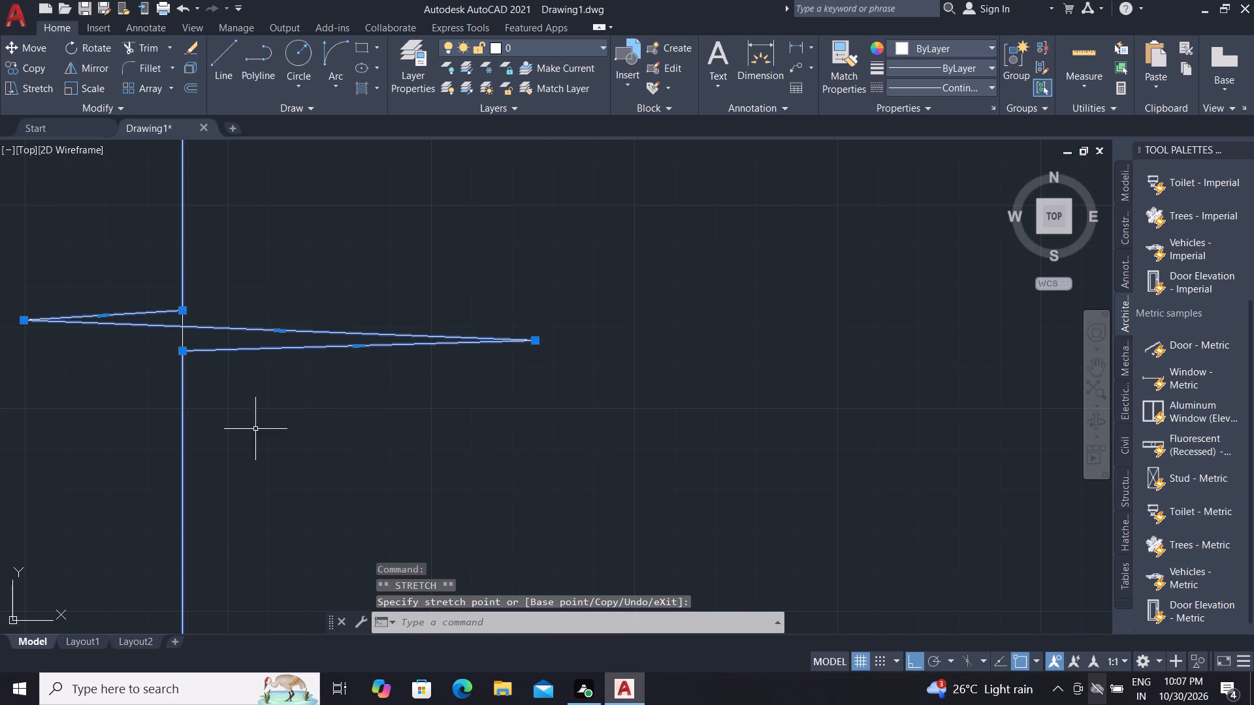
scroll(280, 422, "down", 2)
left_click(181, 383)
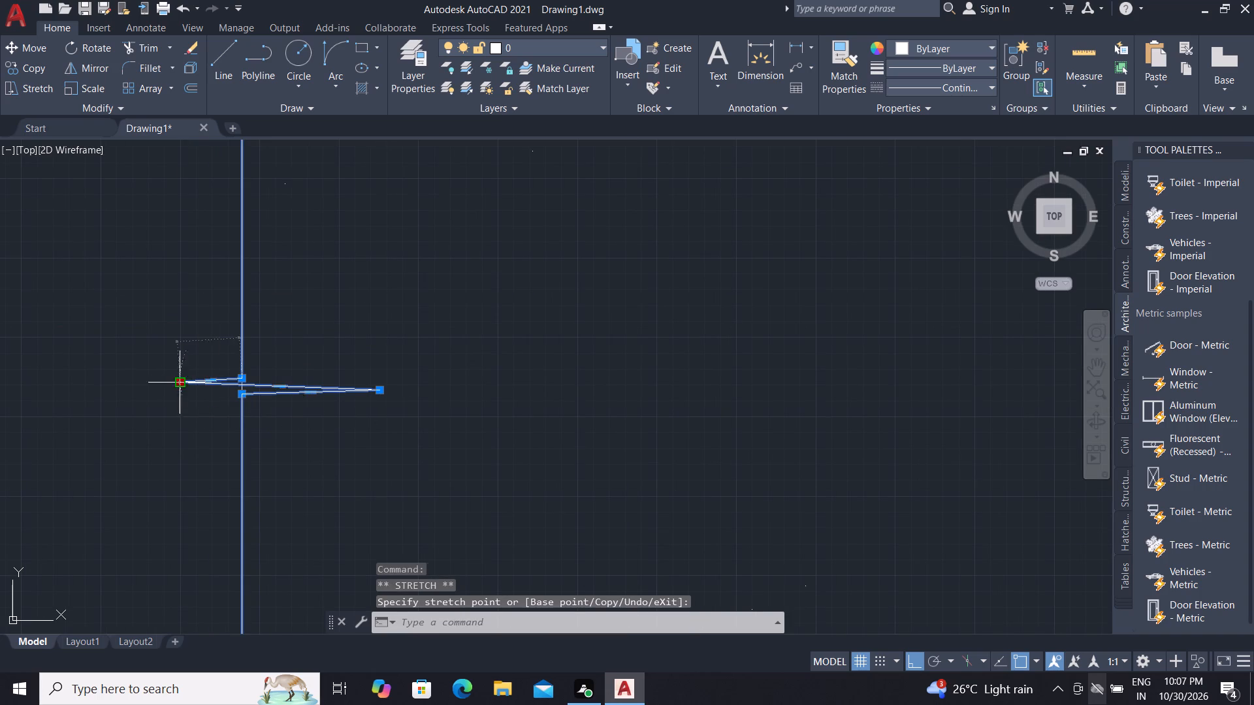
left_click_drag(0, 371, 9, 368)
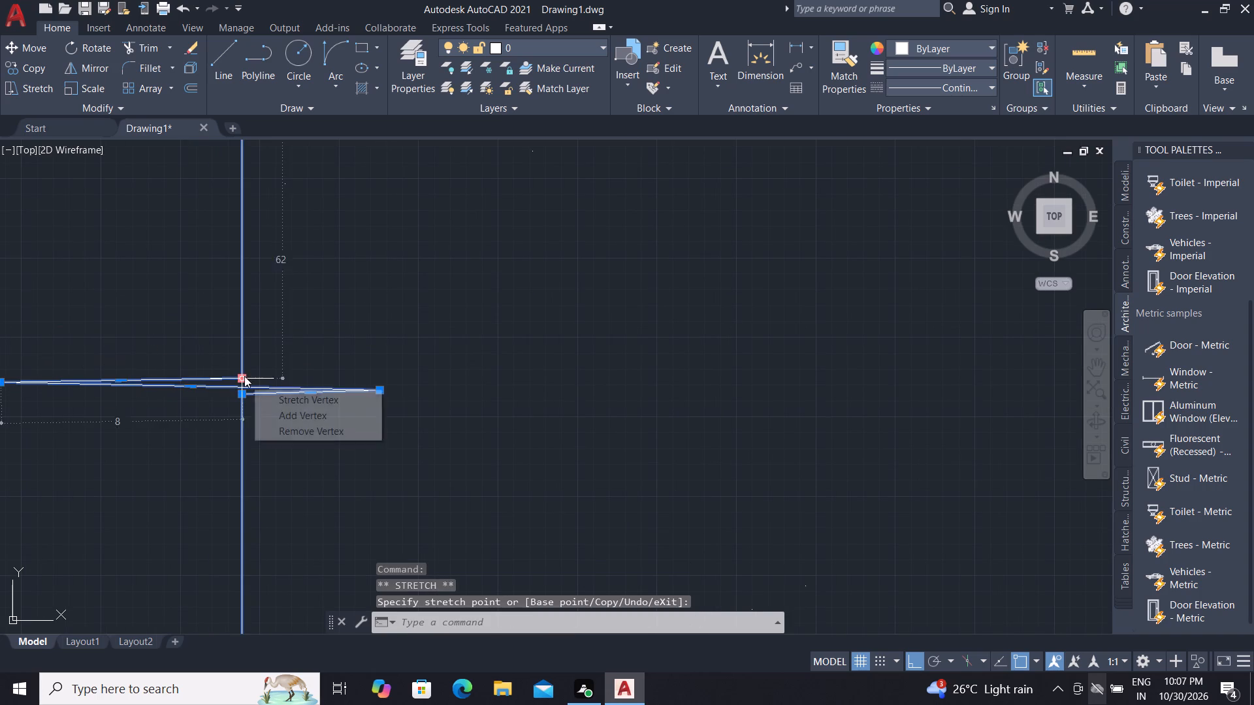
Move the left-end break symbol's upper vertex up and its lower vertex down along the slab end edge.
left_click(244, 376)
left_click(241, 236)
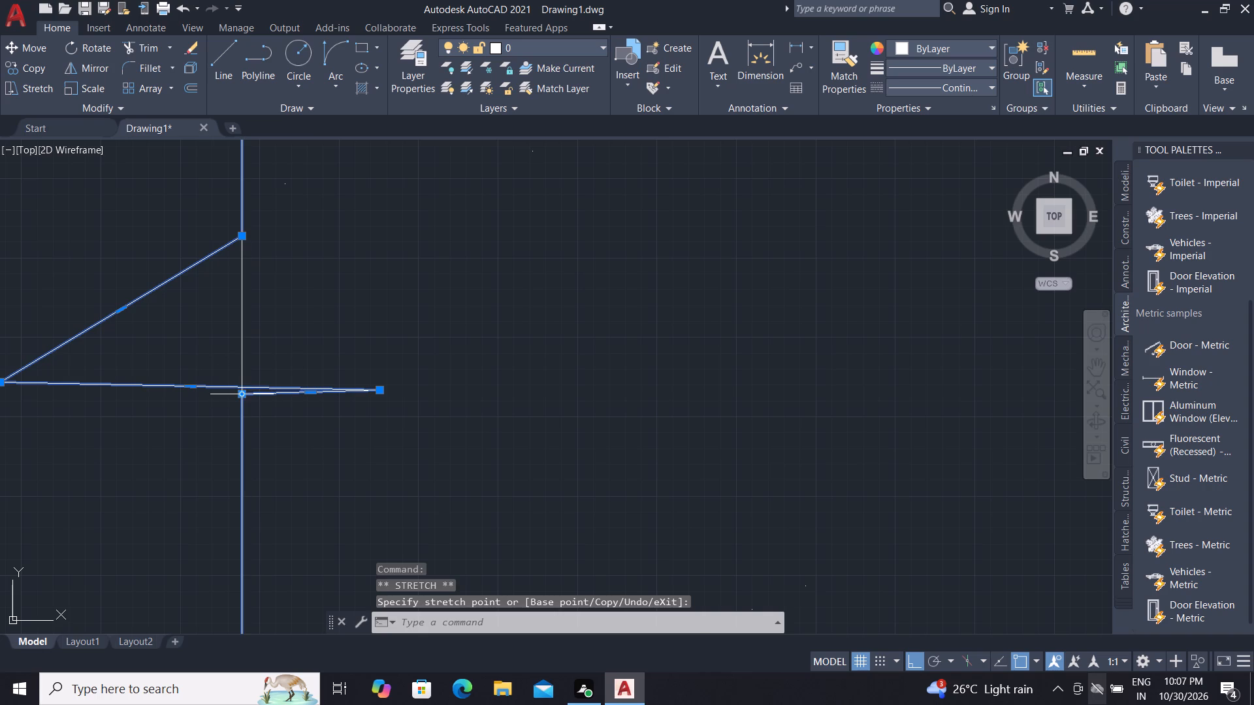
left_click(245, 395)
left_click(262, 550)
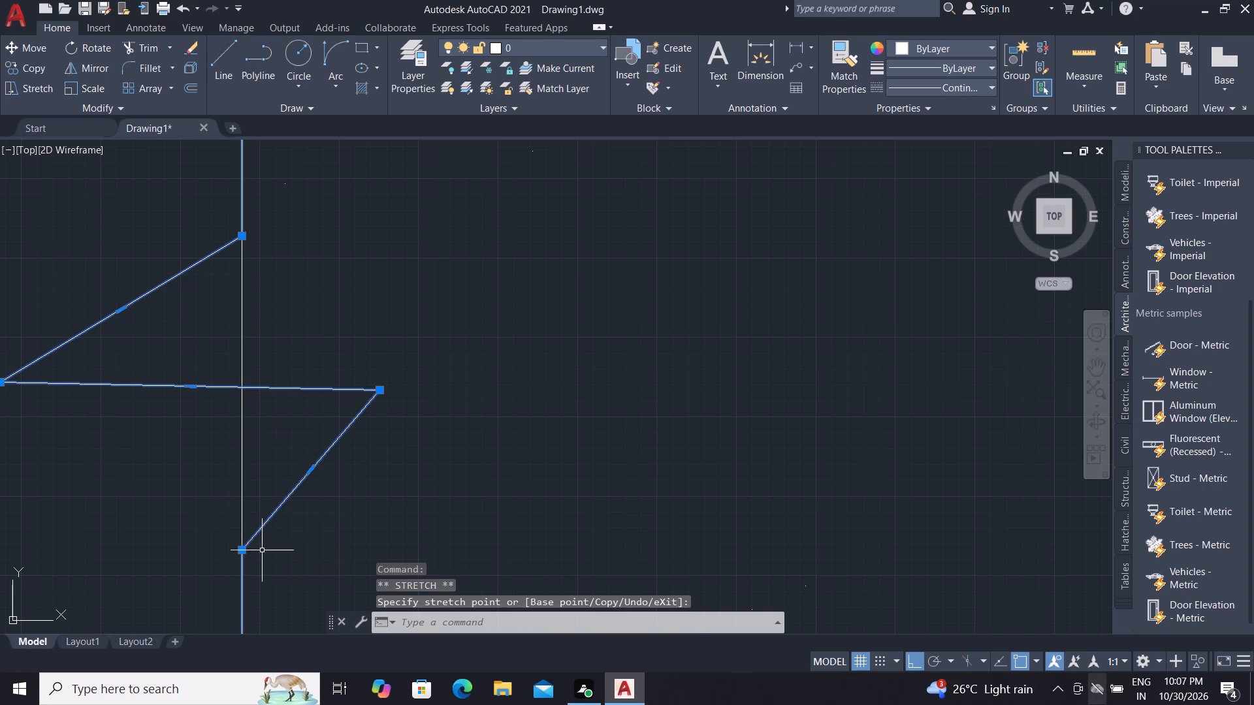
Stretch the left-end break symbol's right tip further into the slab and its left tip further outward, both horizontally.
left_click(379, 386)
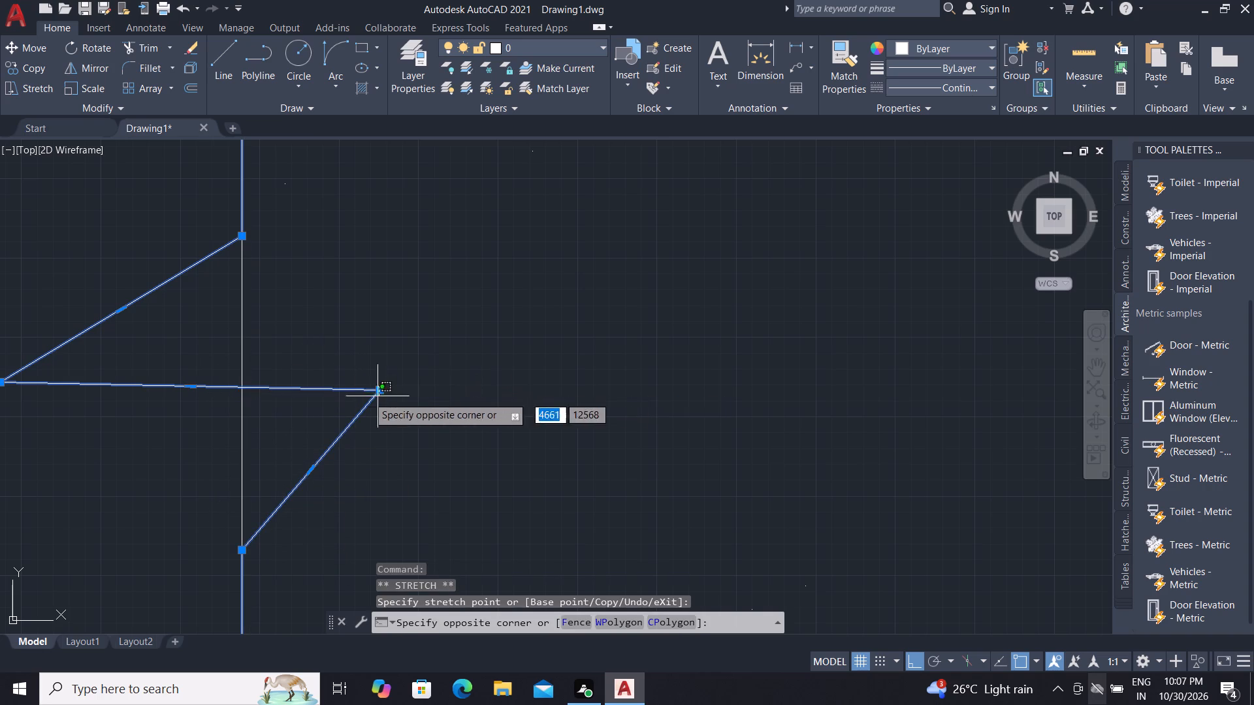
left_click(358, 398)
left_click(383, 391)
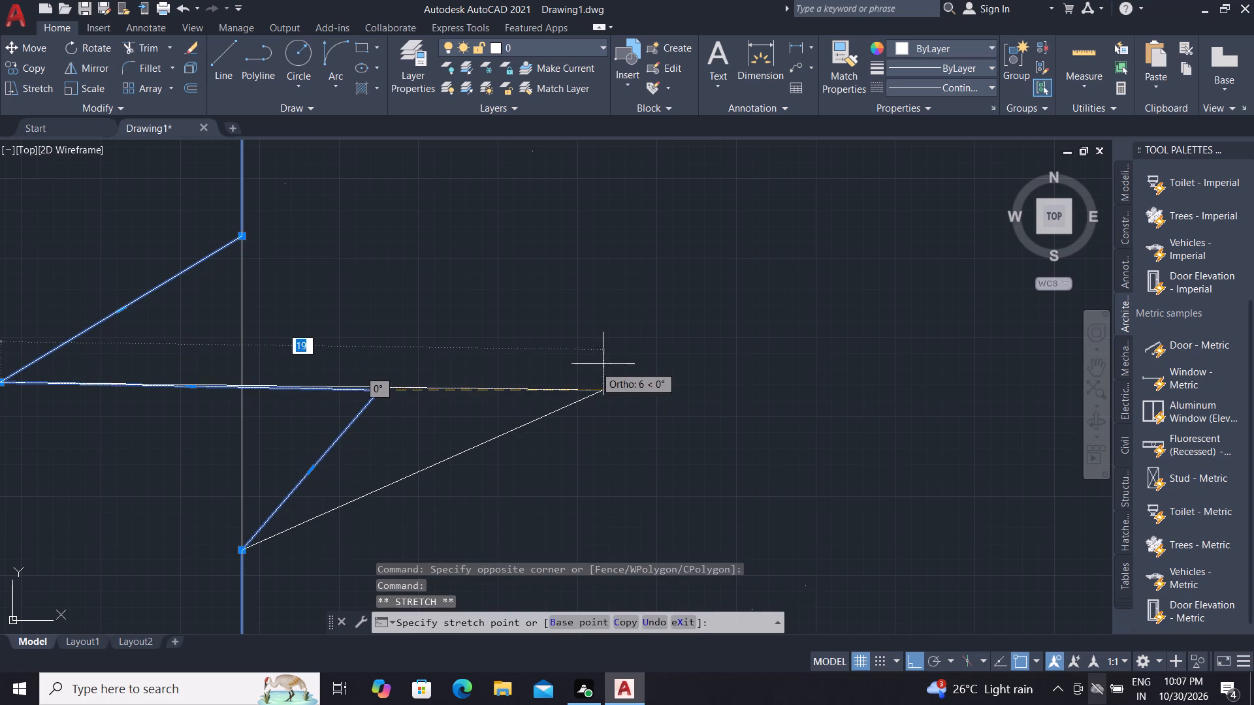
left_click(604, 364)
scroll(349, 415, "down", 2)
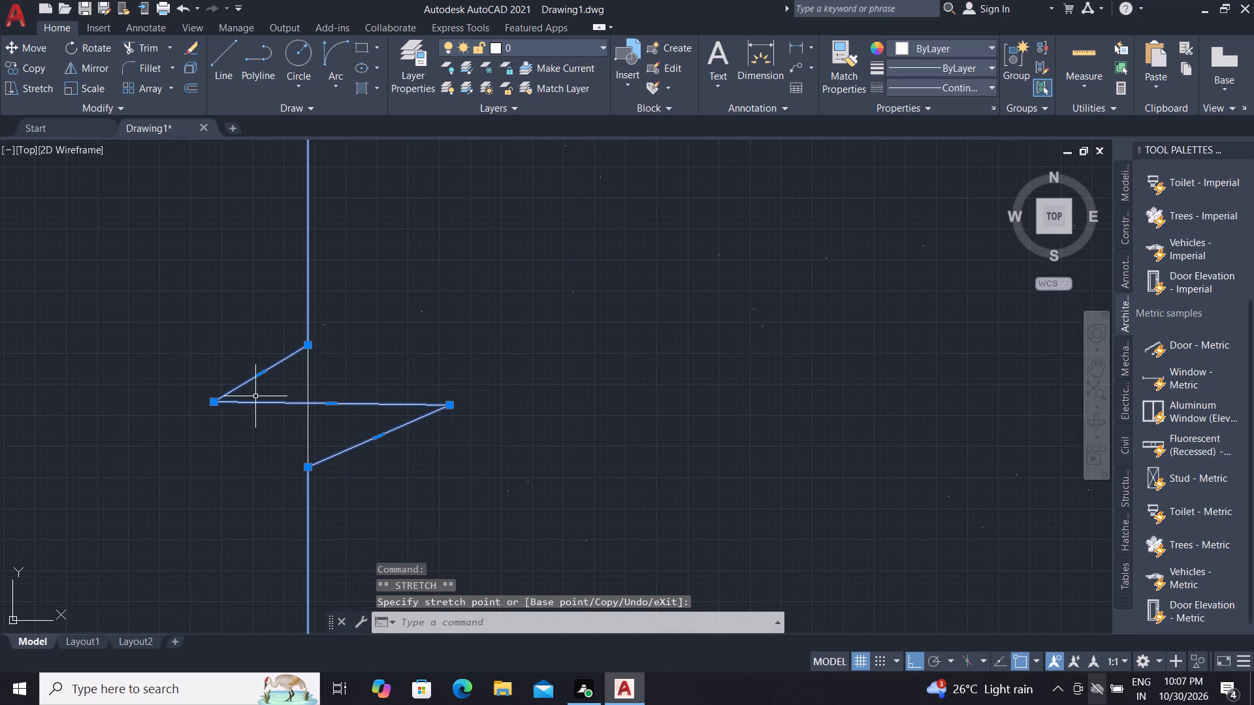
left_click(211, 401)
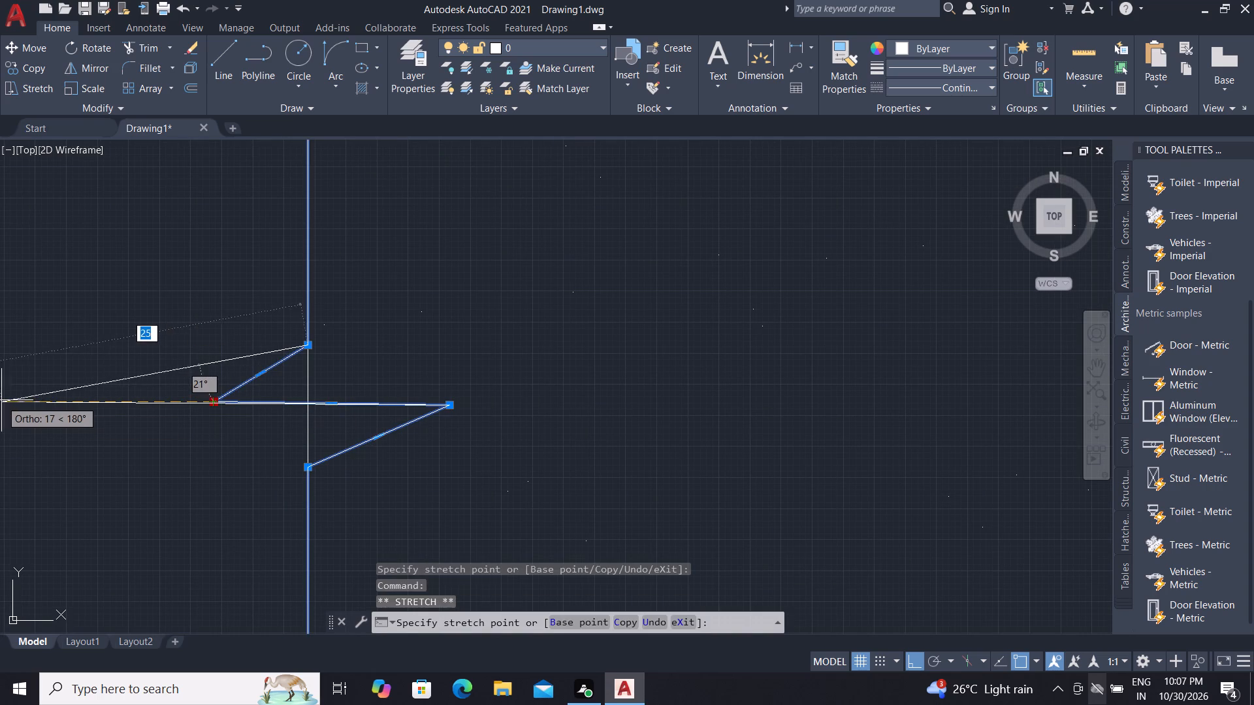
left_click(25, 403)
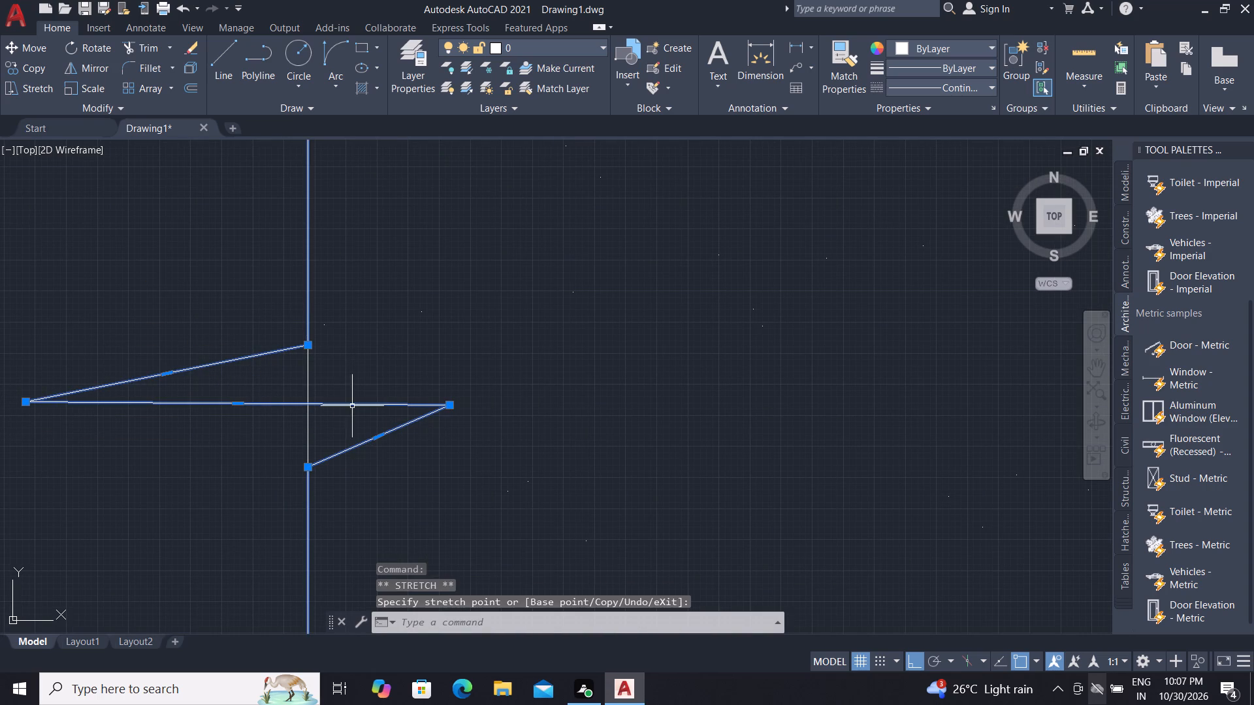
left_click(453, 403)
left_click(621, 399)
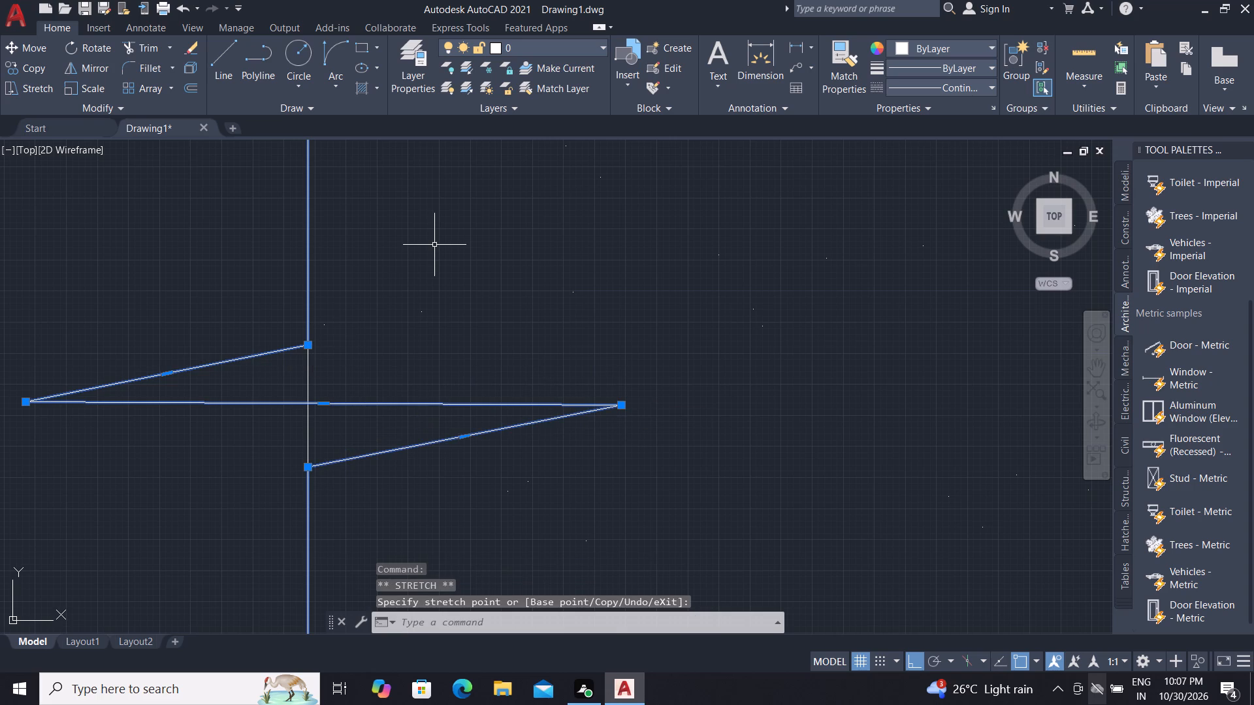
key("Escape")
Trim away both pieces of the slab's left end line that lie inside the break symbol.
type("TR")
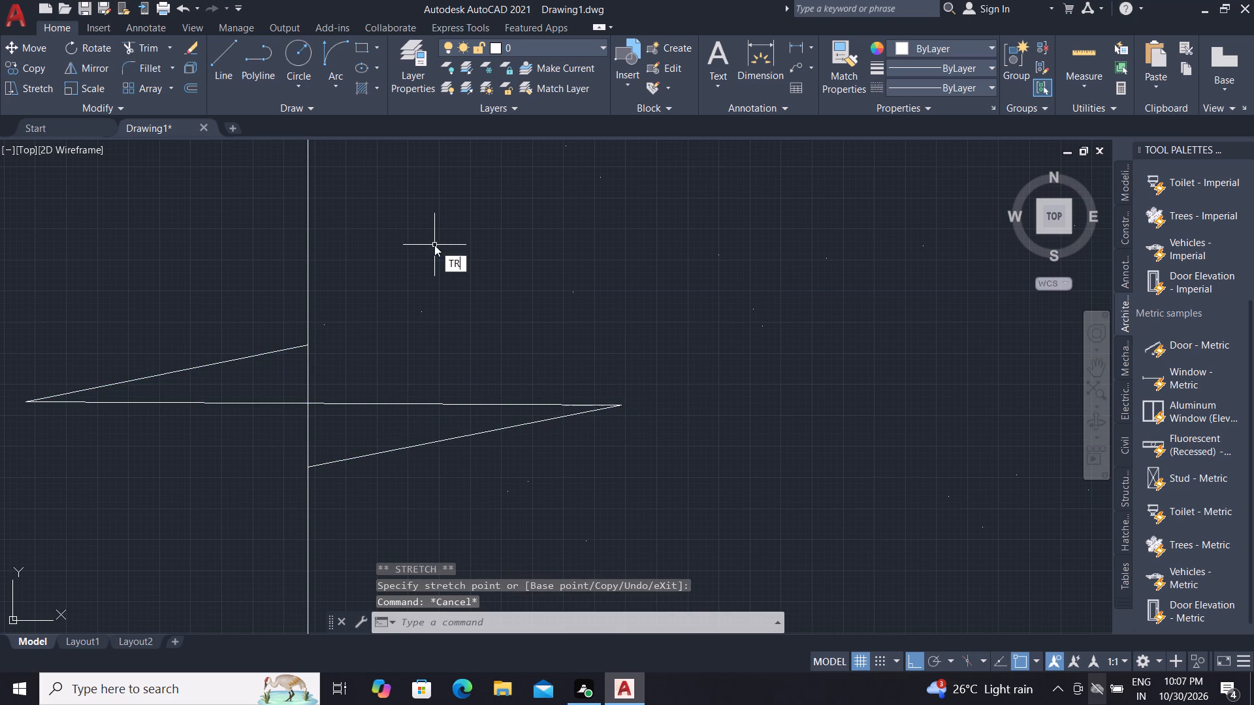
key("space")
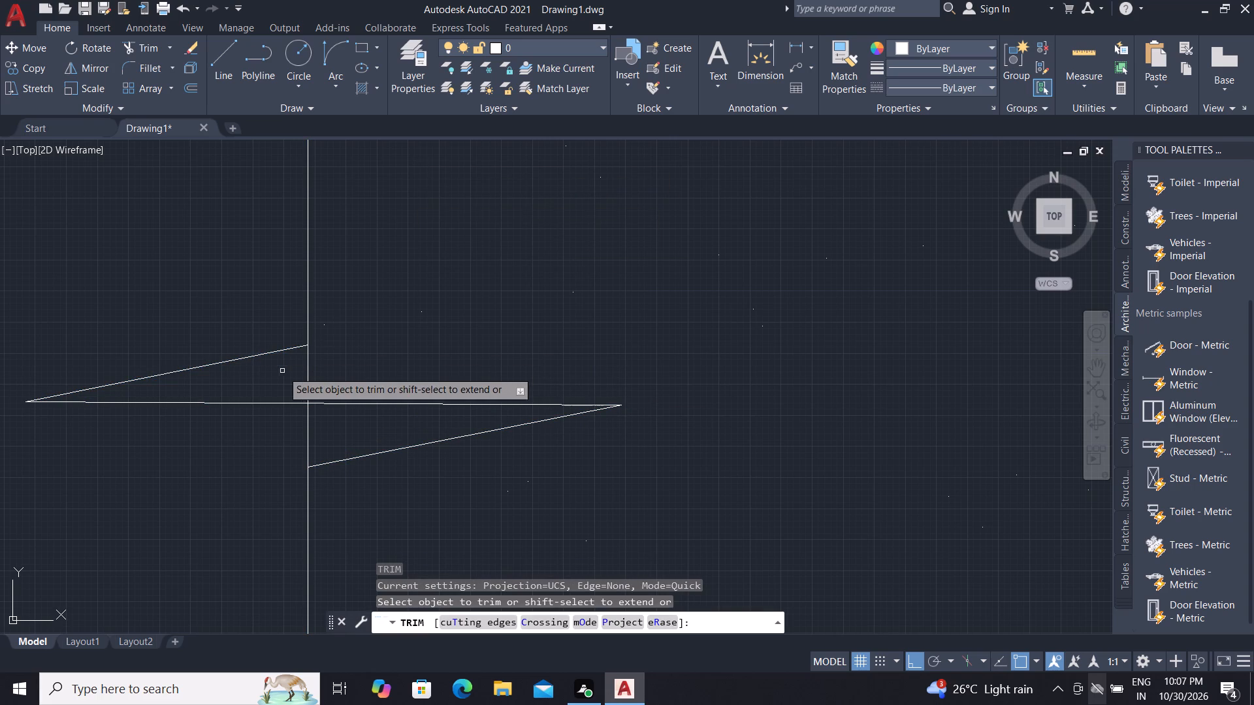
left_click(309, 375)
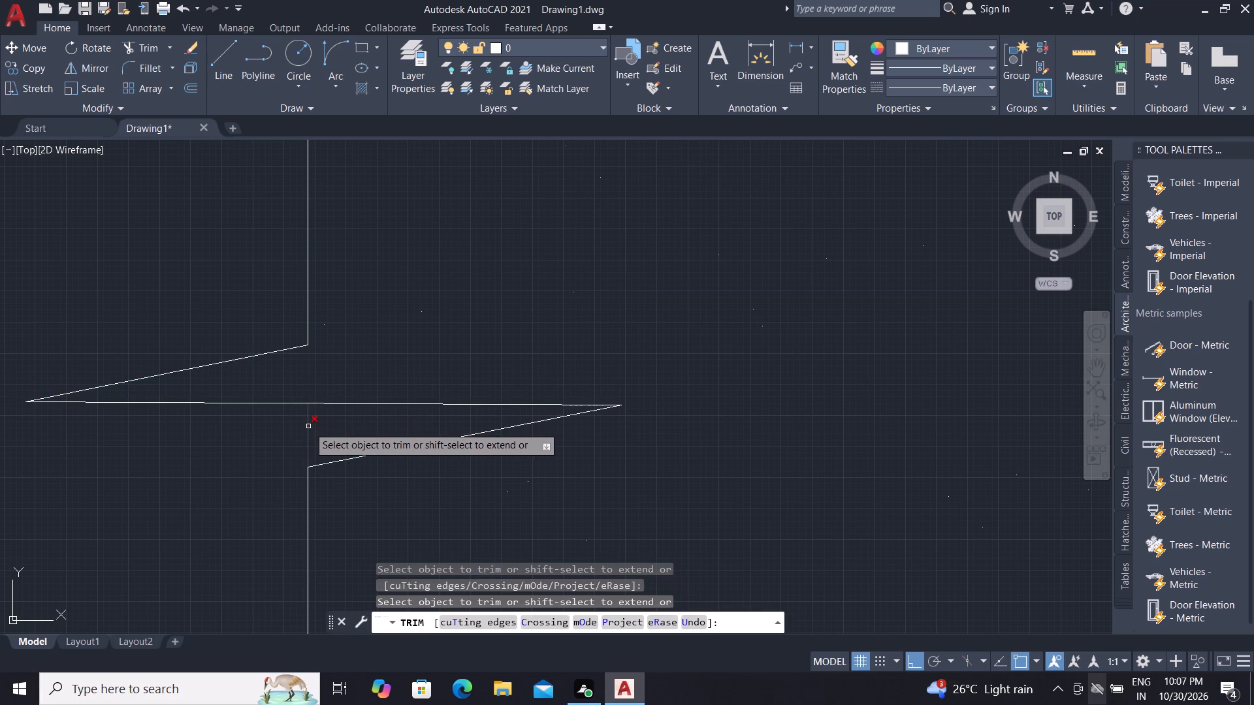
left_click(308, 426)
scroll(248, 444, "down", 6)
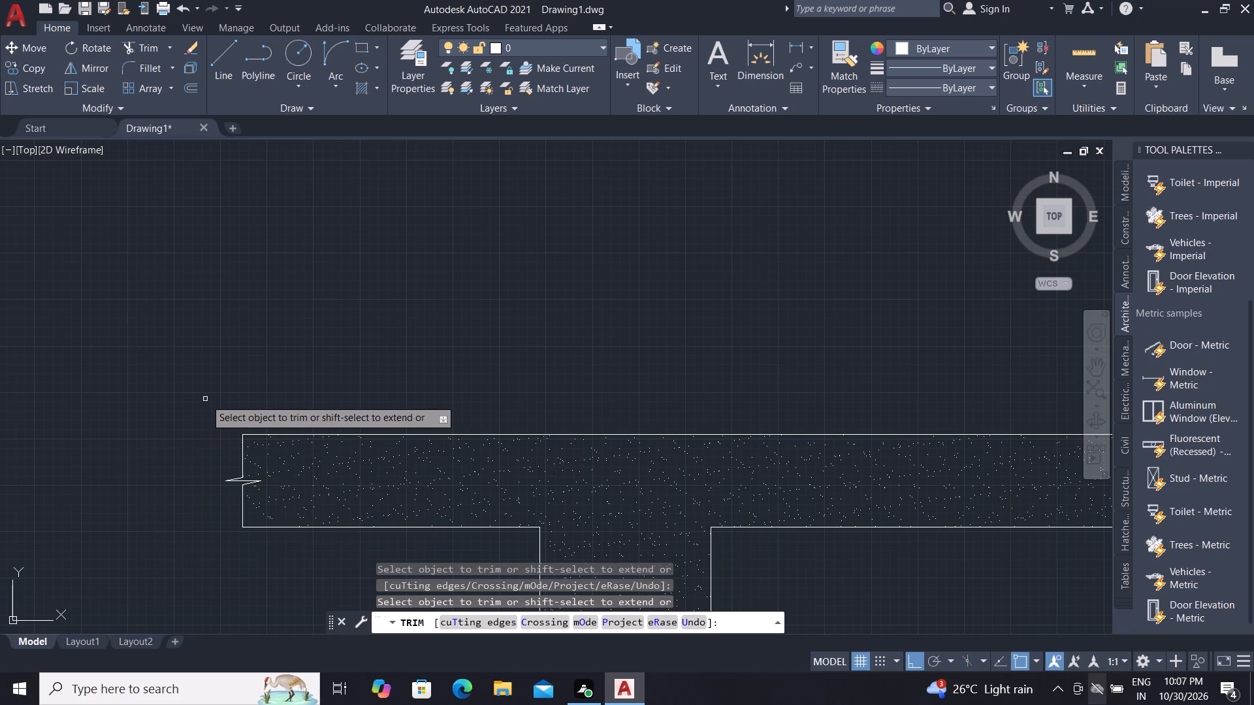
key("Escape")
Narrow the break symbol at the slab's right end, pulling its inner tip slightly up and outer tip slightly down toward the end edge.
scroll(291, 396, "down", 2)
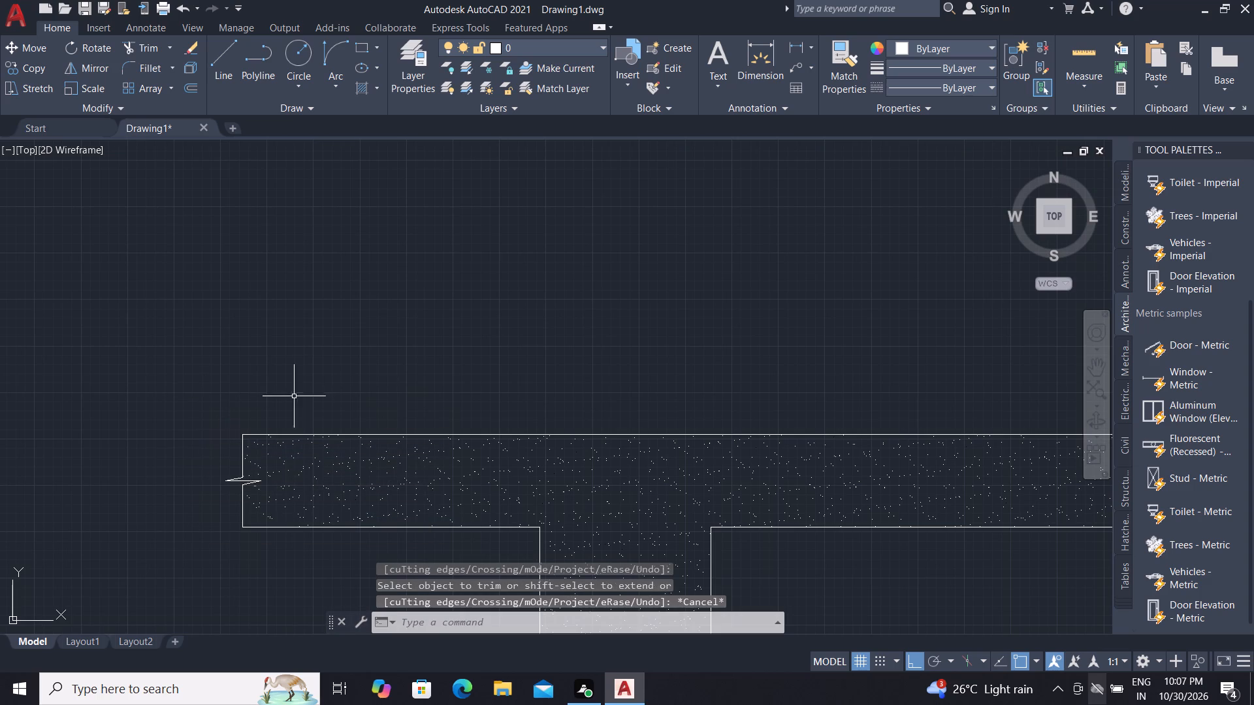
scroll(334, 407, "down", 2)
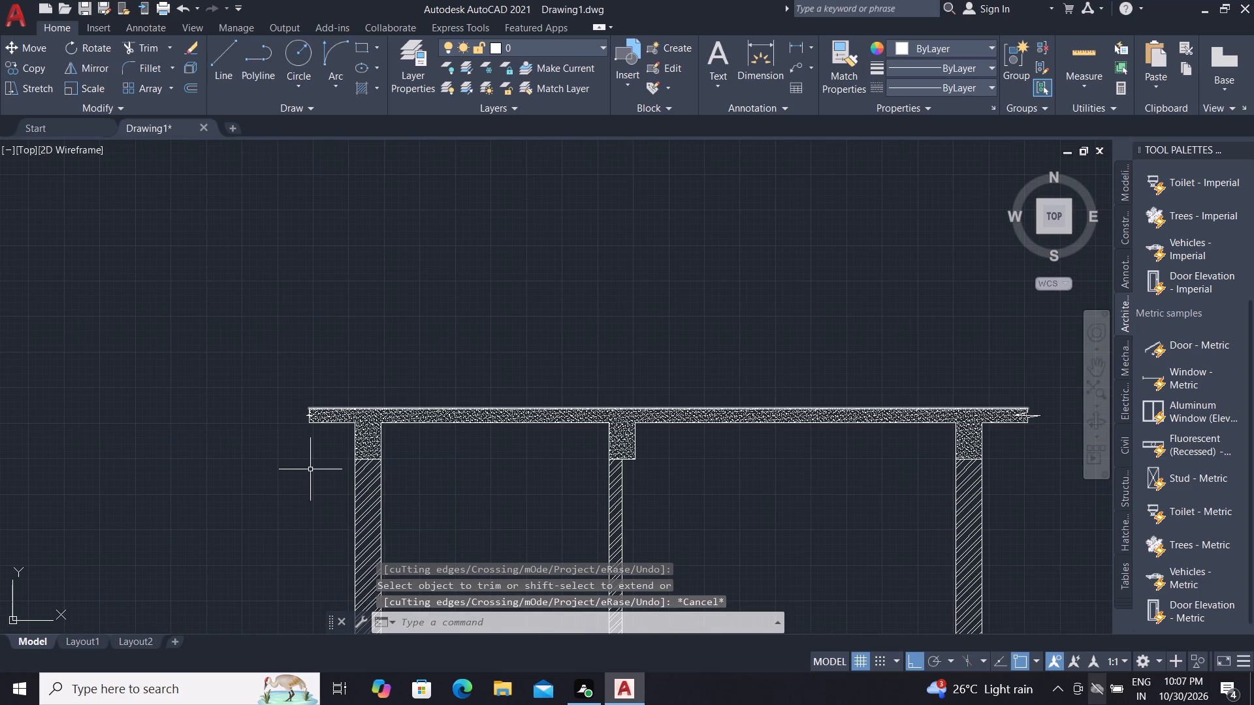
middle_click_drag(701, 439, 742, 455)
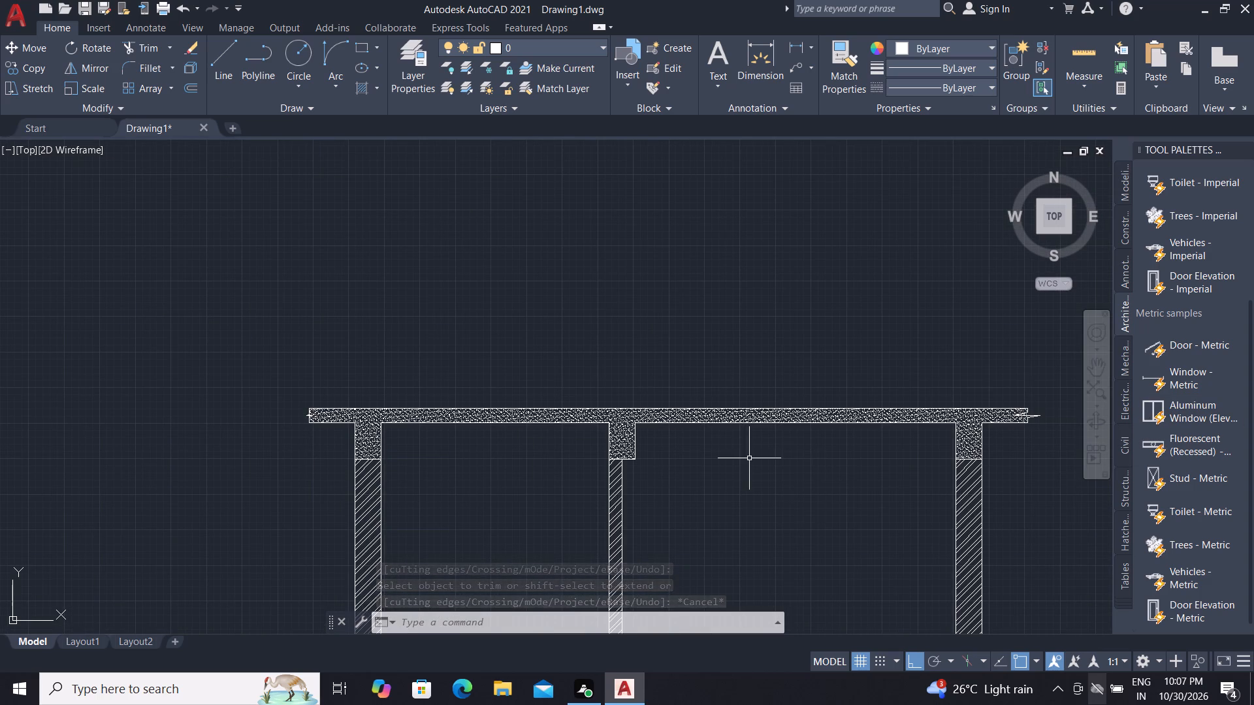
middle_click_drag(742, 455, 636, 422)
scroll(959, 415, "up", 2)
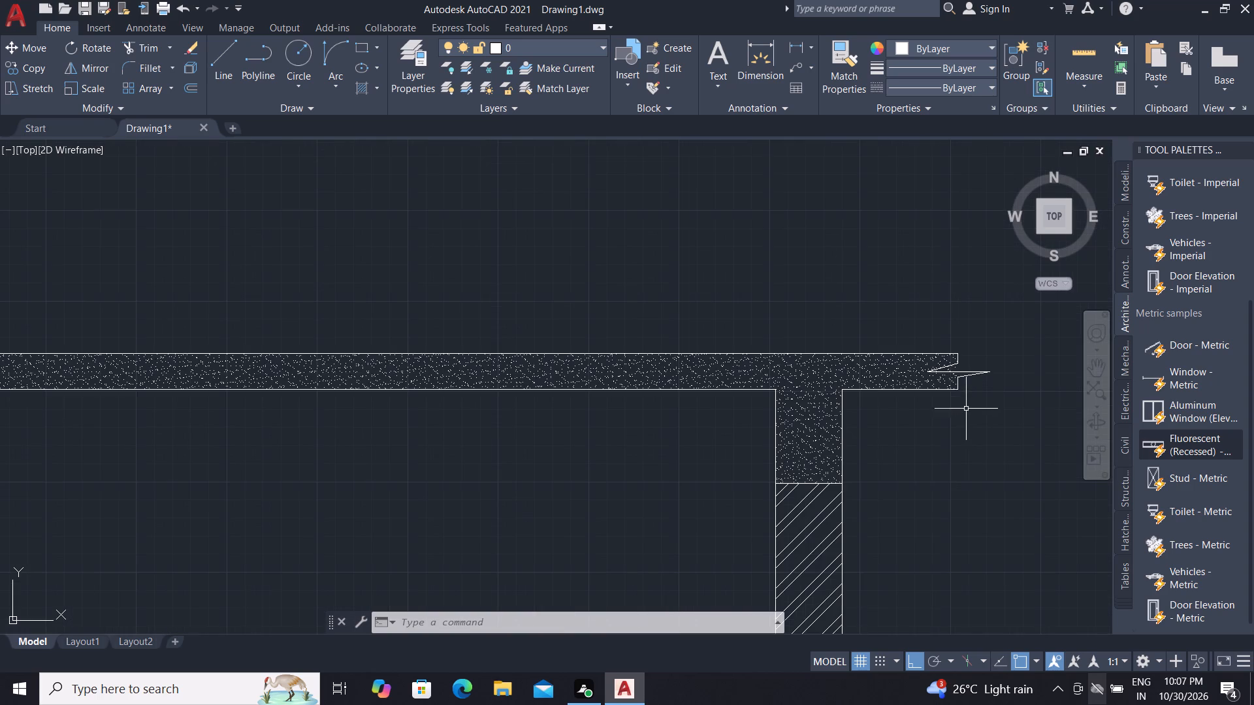
scroll(942, 371, "up", 2)
left_click(924, 370)
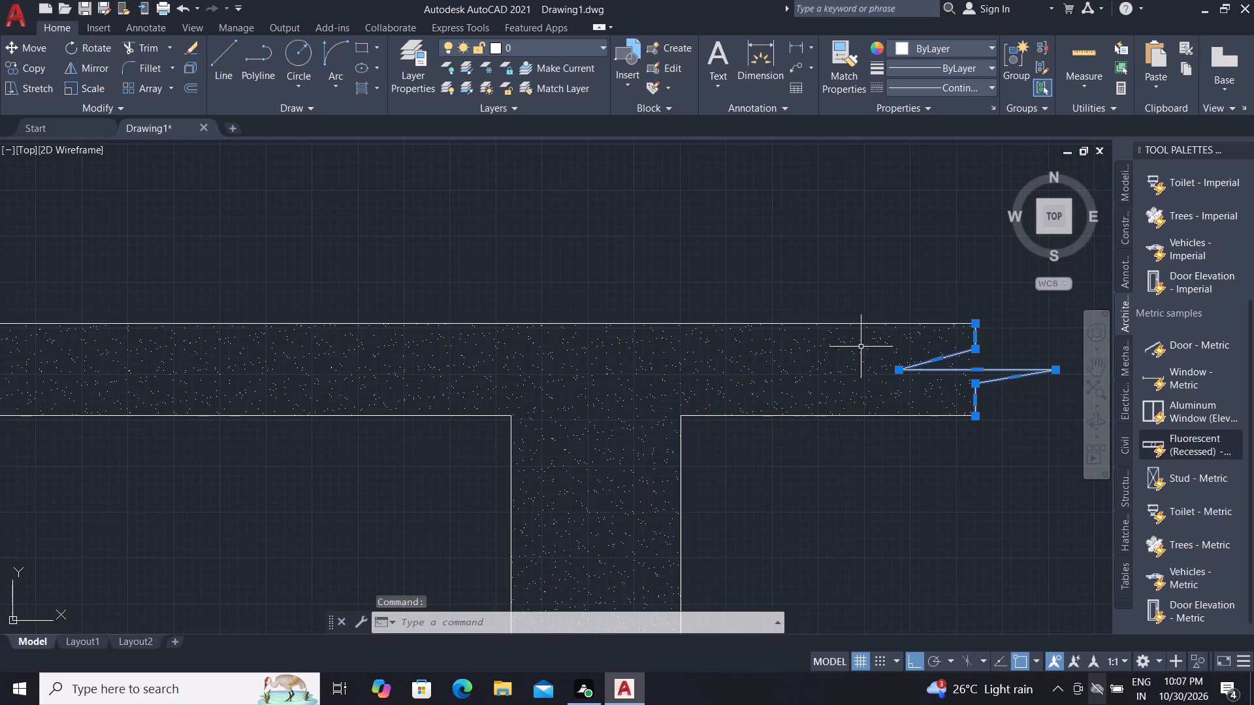
scroll(724, 401, "down", 1)
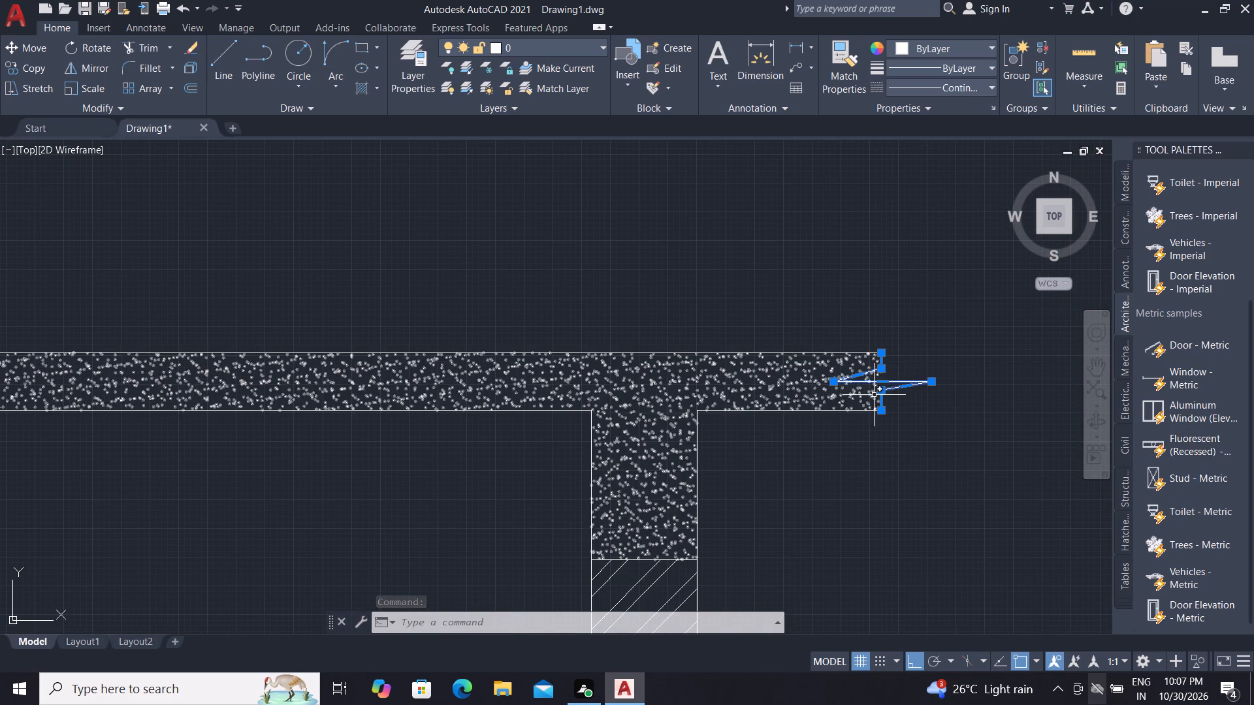
scroll(874, 395, "up", 3)
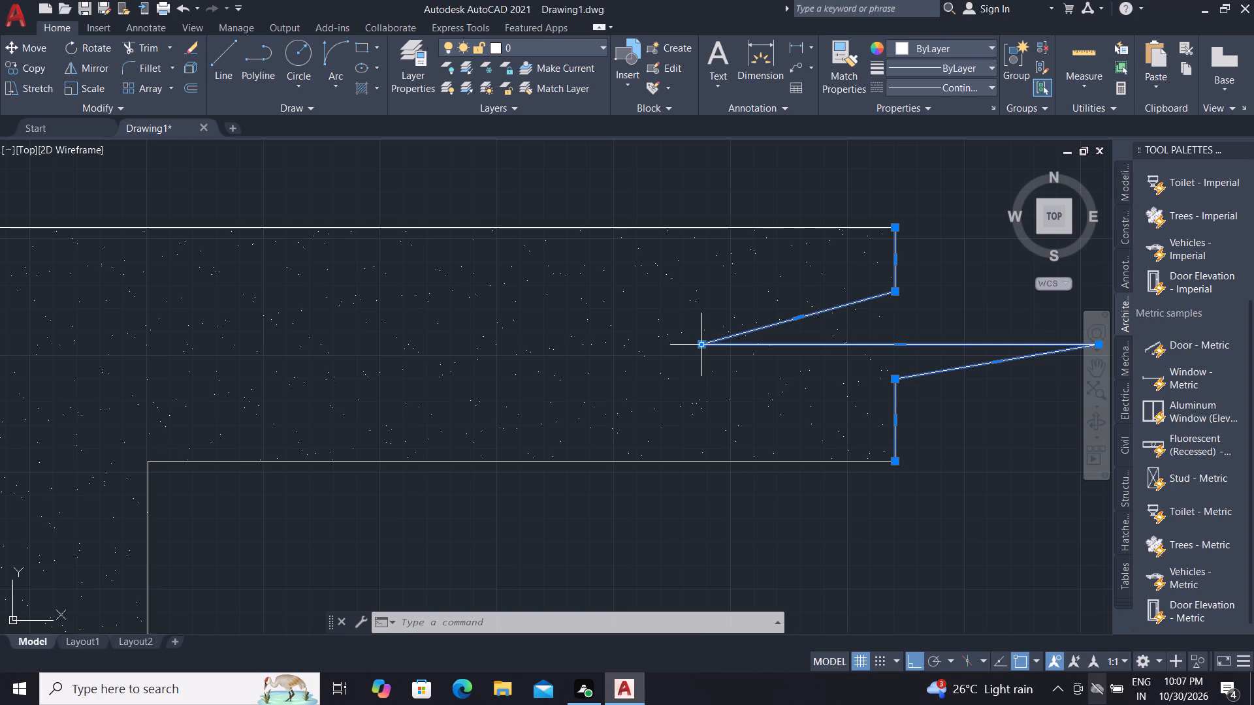
left_click(700, 345)
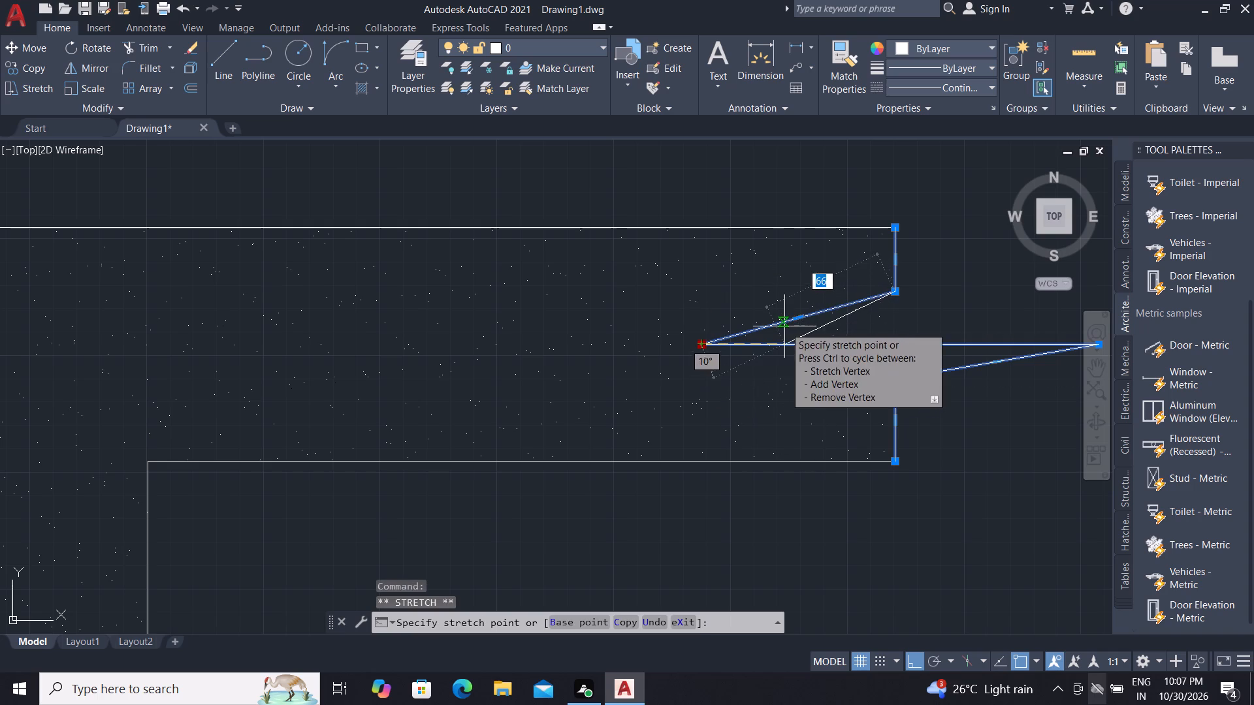
left_click(784, 326)
scroll(745, 368, "down", 3)
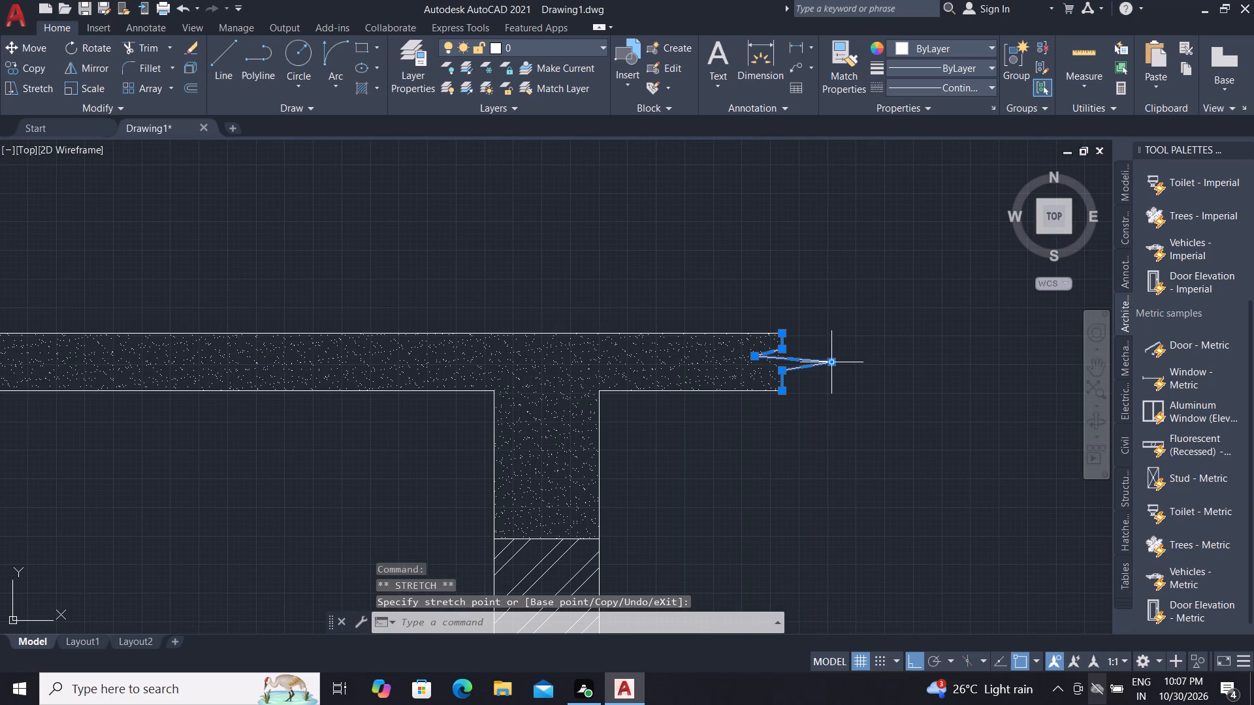
left_click(835, 360)
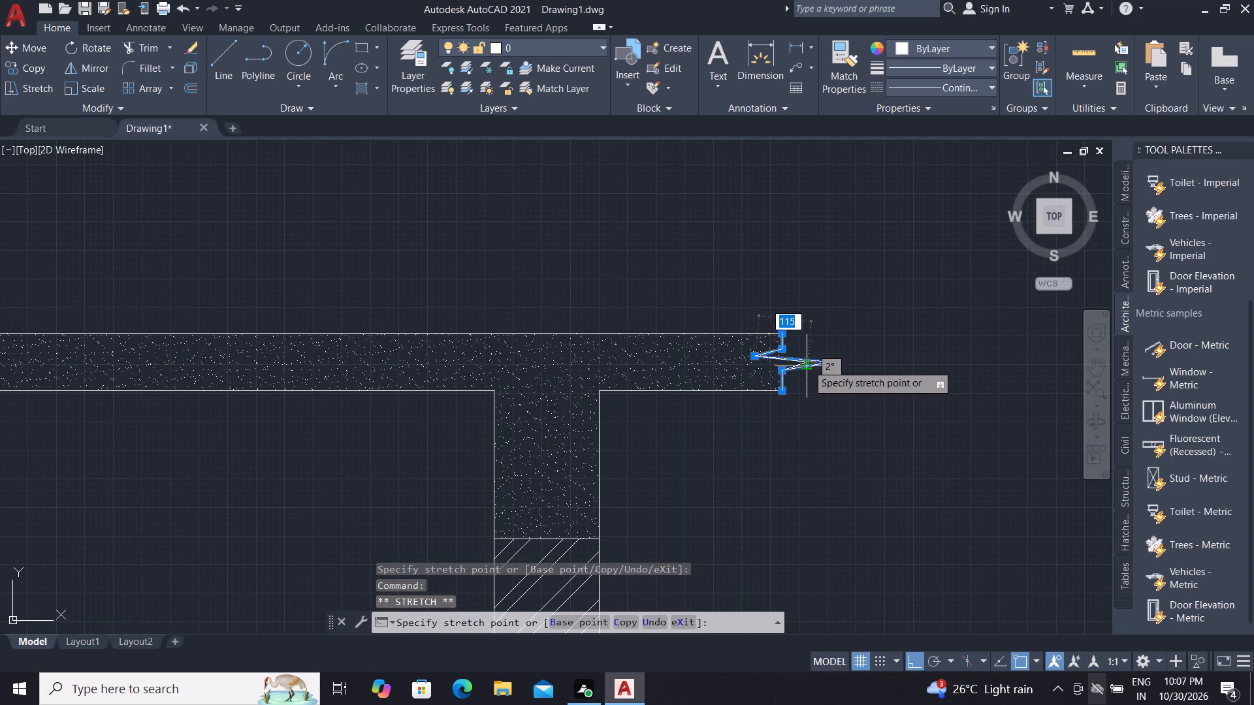
left_click(809, 365)
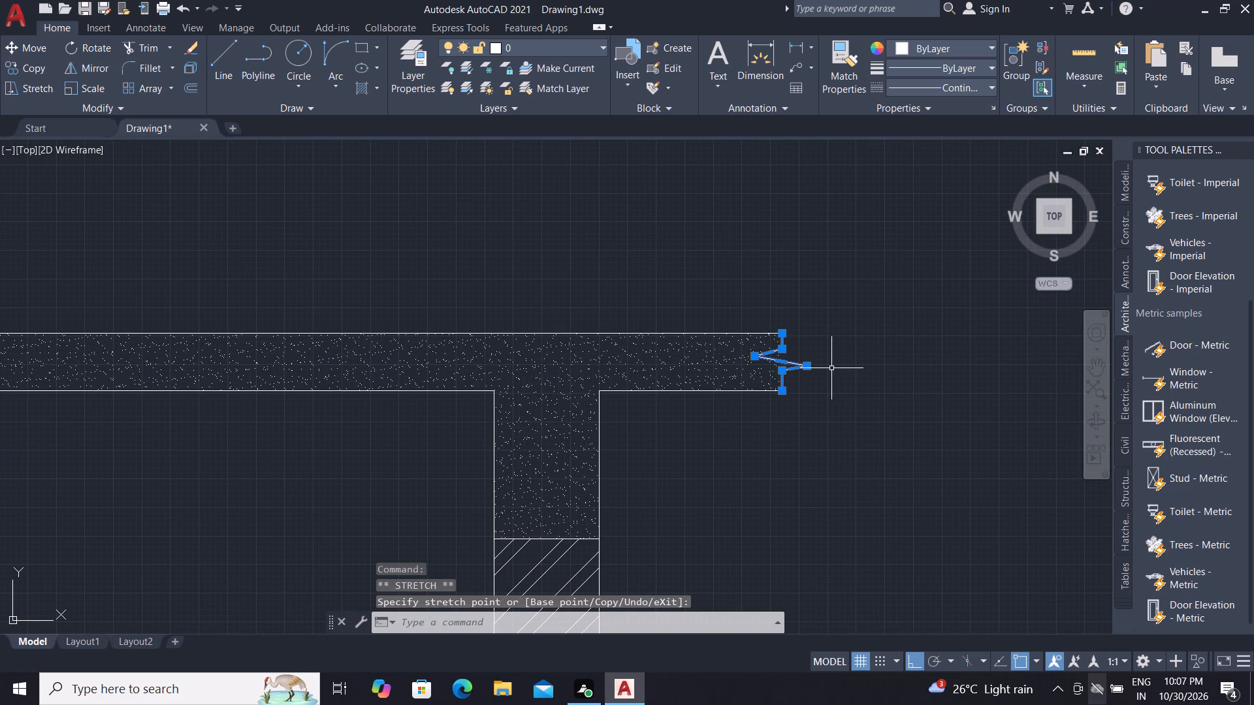
key("grave")
key("Escape")
key("Escape")
key("Escape")
key("Escape")
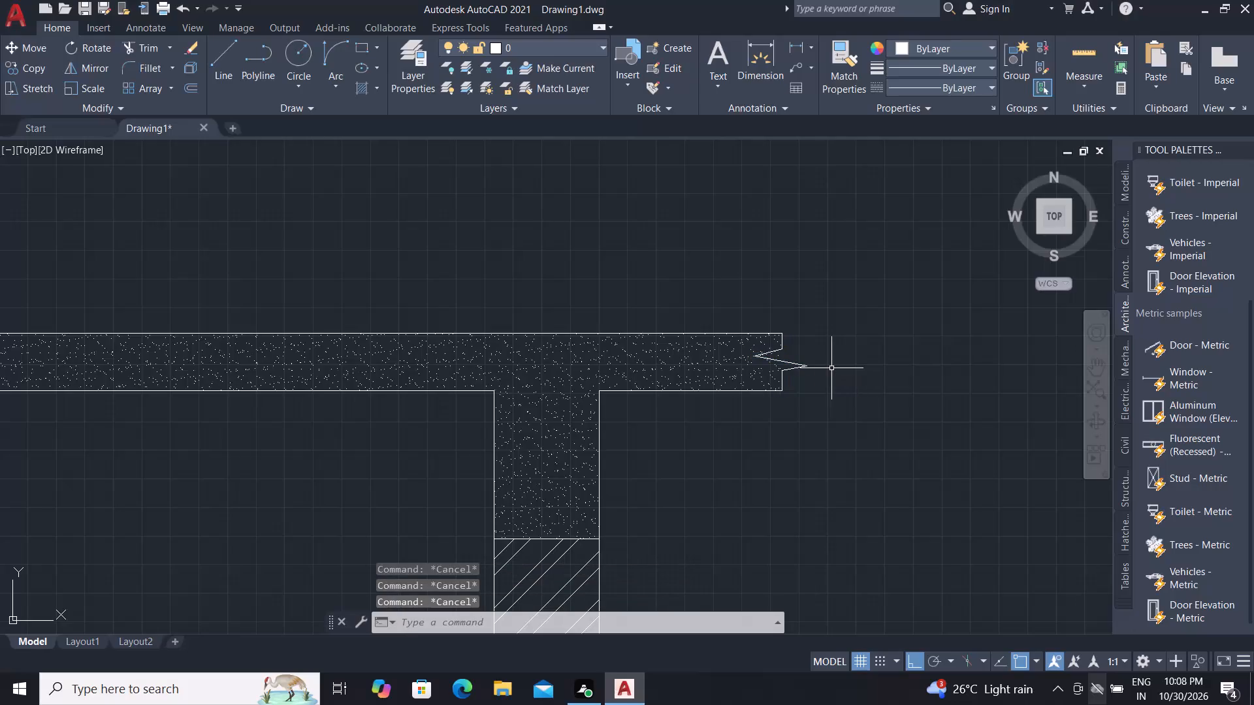
Start a break line for the slab's left end in the section below section B-B, beside the 125 dimension.
scroll(833, 378, "down", 5)
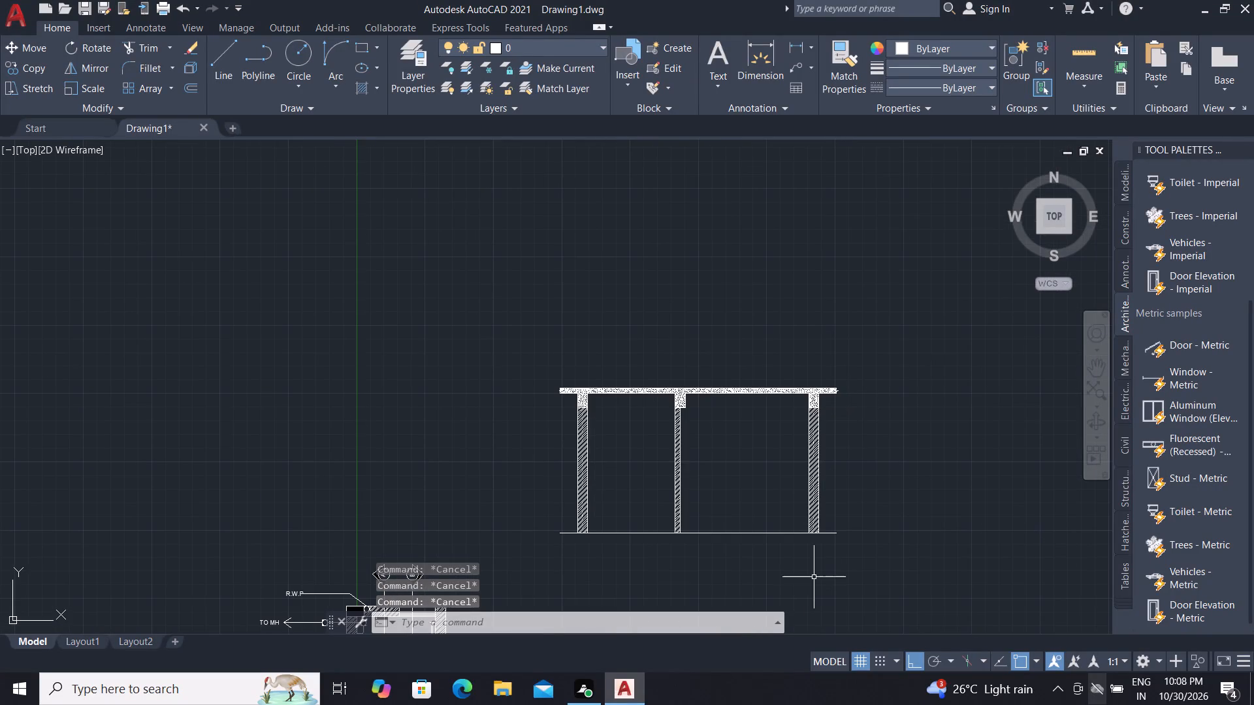
scroll(733, 514, "down", 2)
scroll(717, 409, "down", 1)
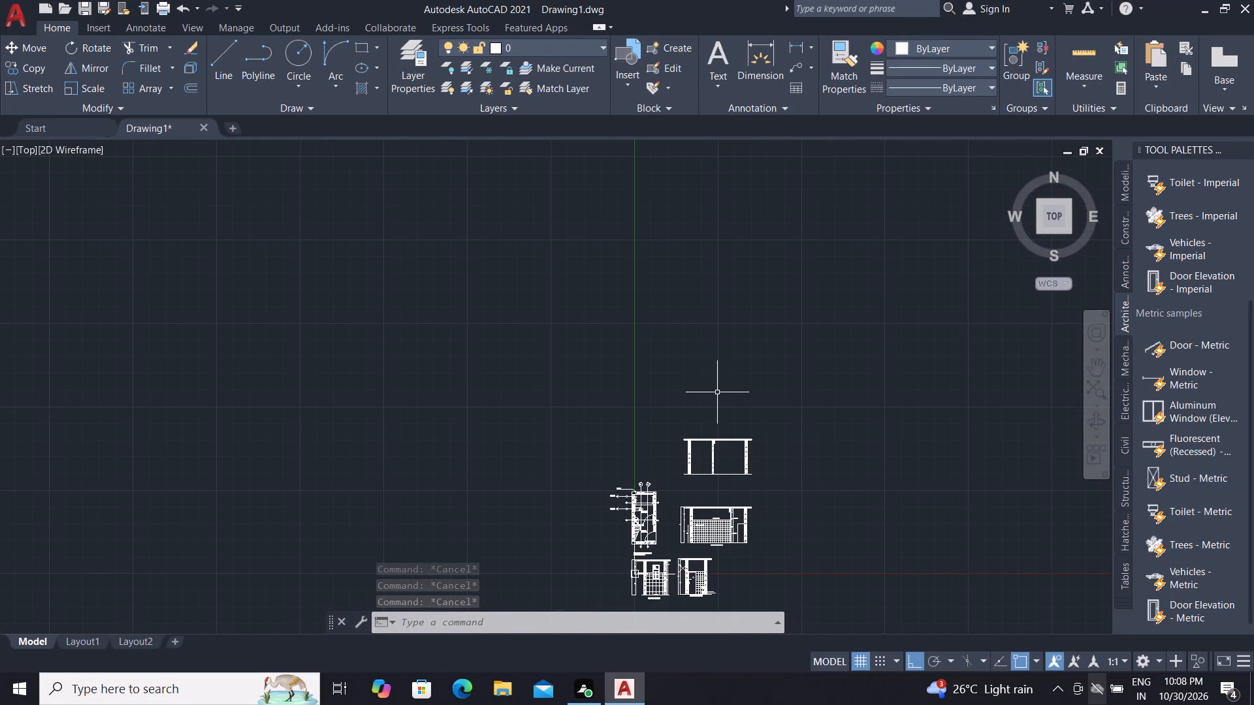
scroll(697, 644, "up", 3)
scroll(692, 585, "up", 4)
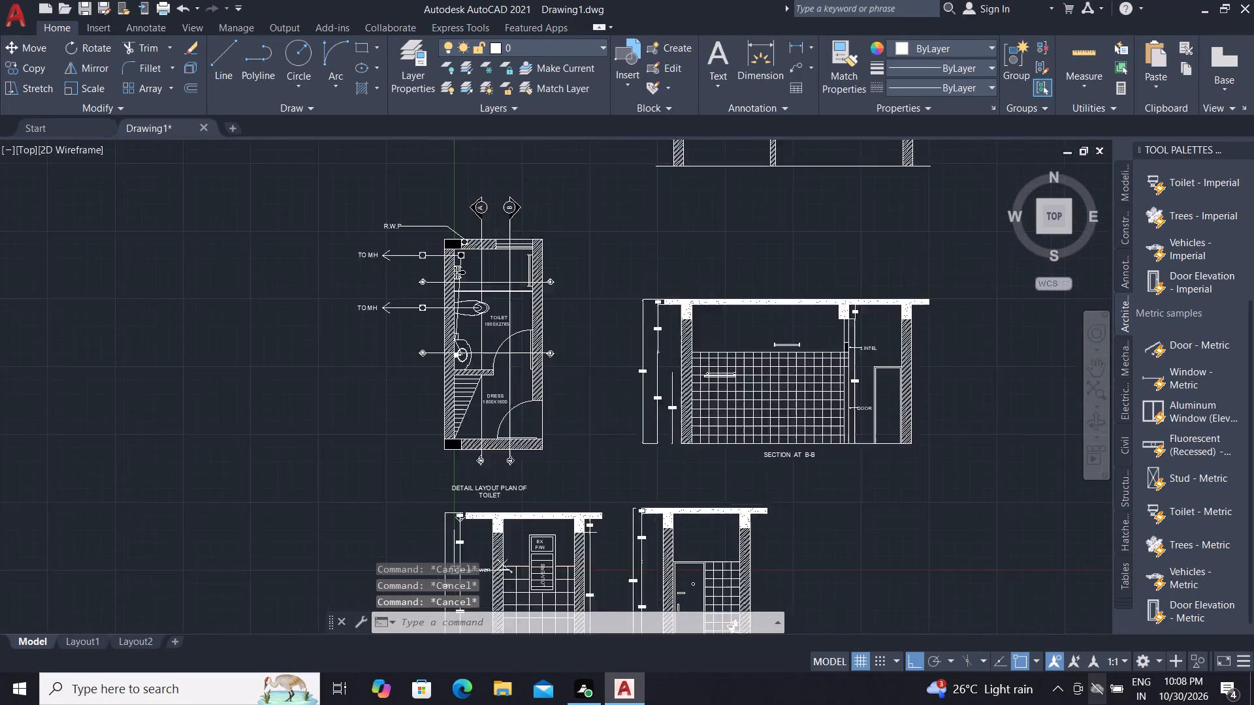
scroll(682, 527, "up", 1)
scroll(596, 487, "up", 3)
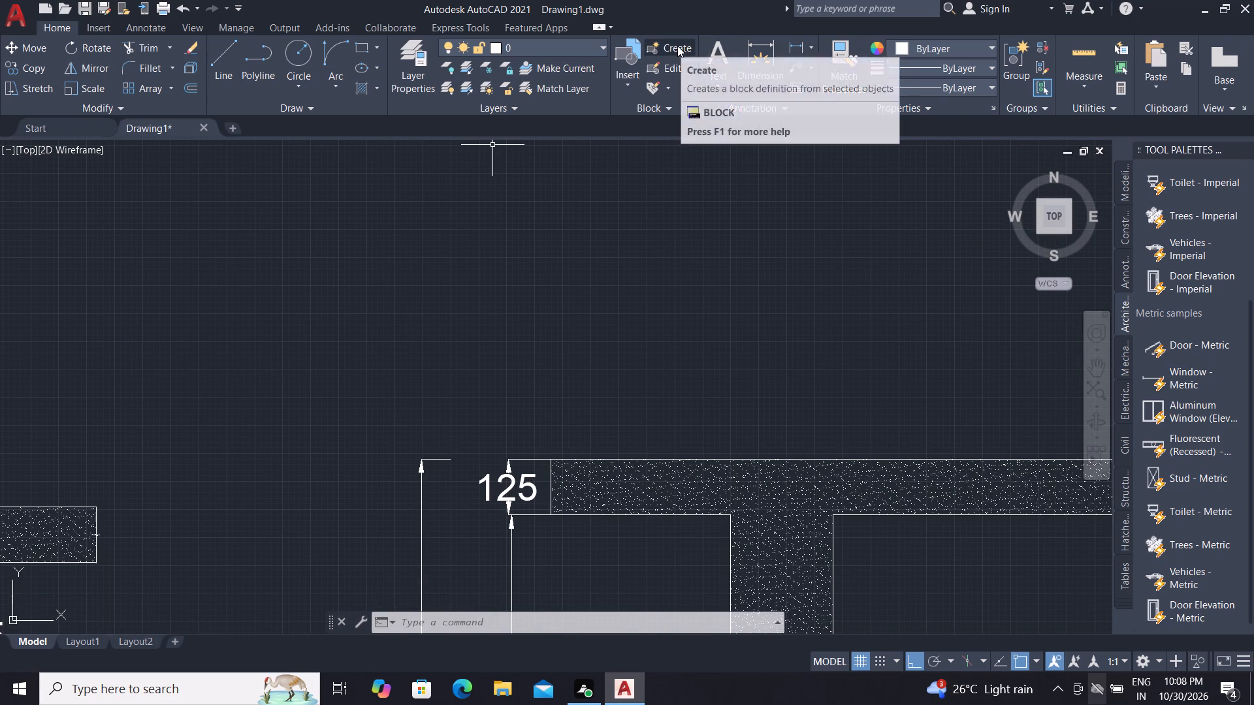
key("b")
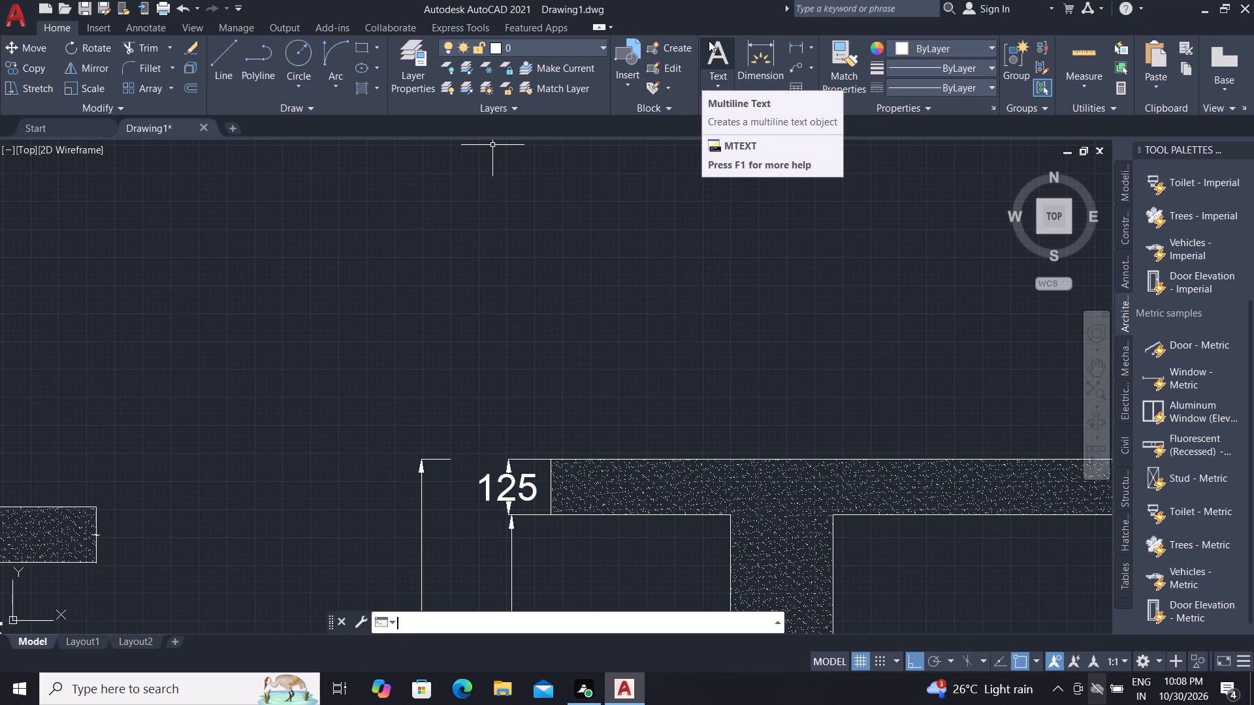
type("RE")
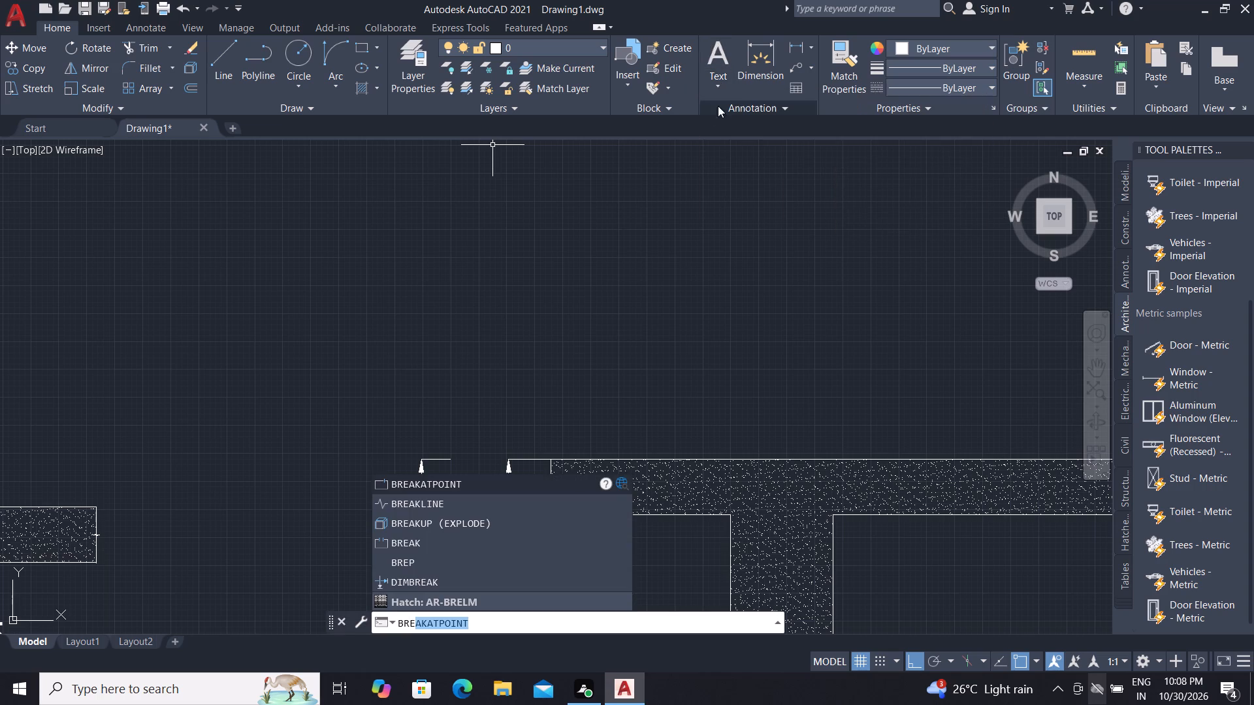
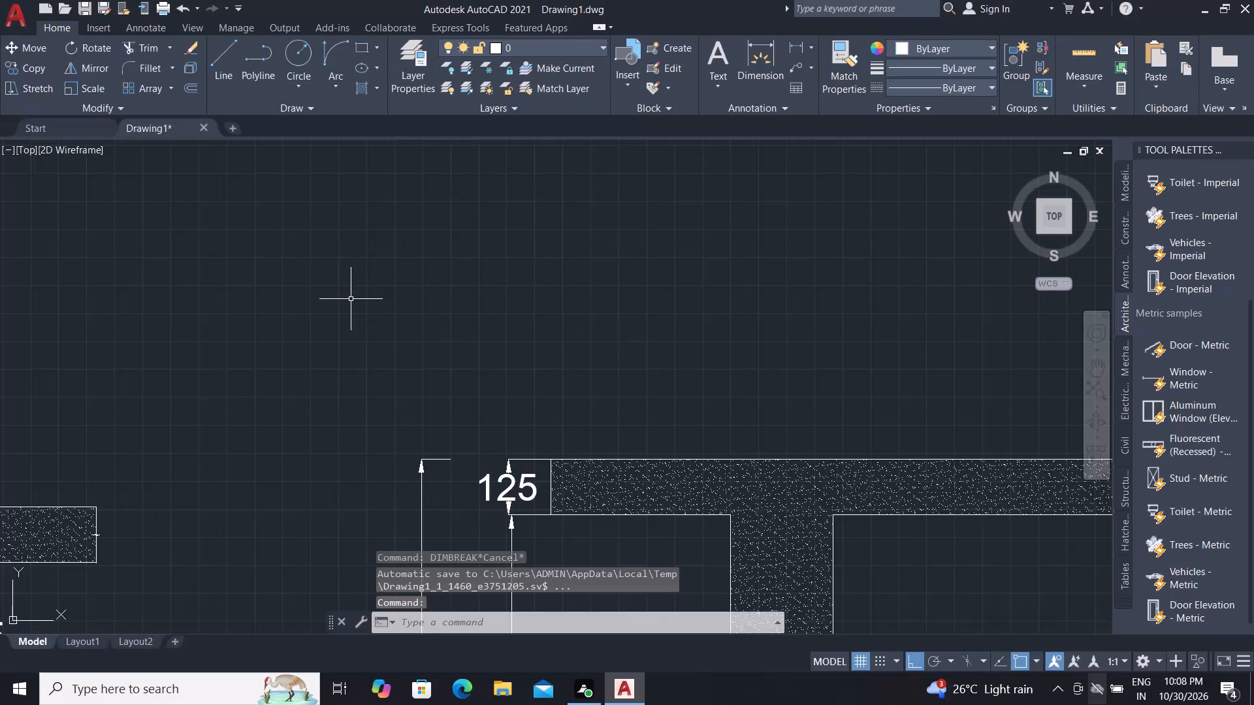
Review the toilet layout plan and the surrounding section drawings.
scroll(380, 317, "down", 1)
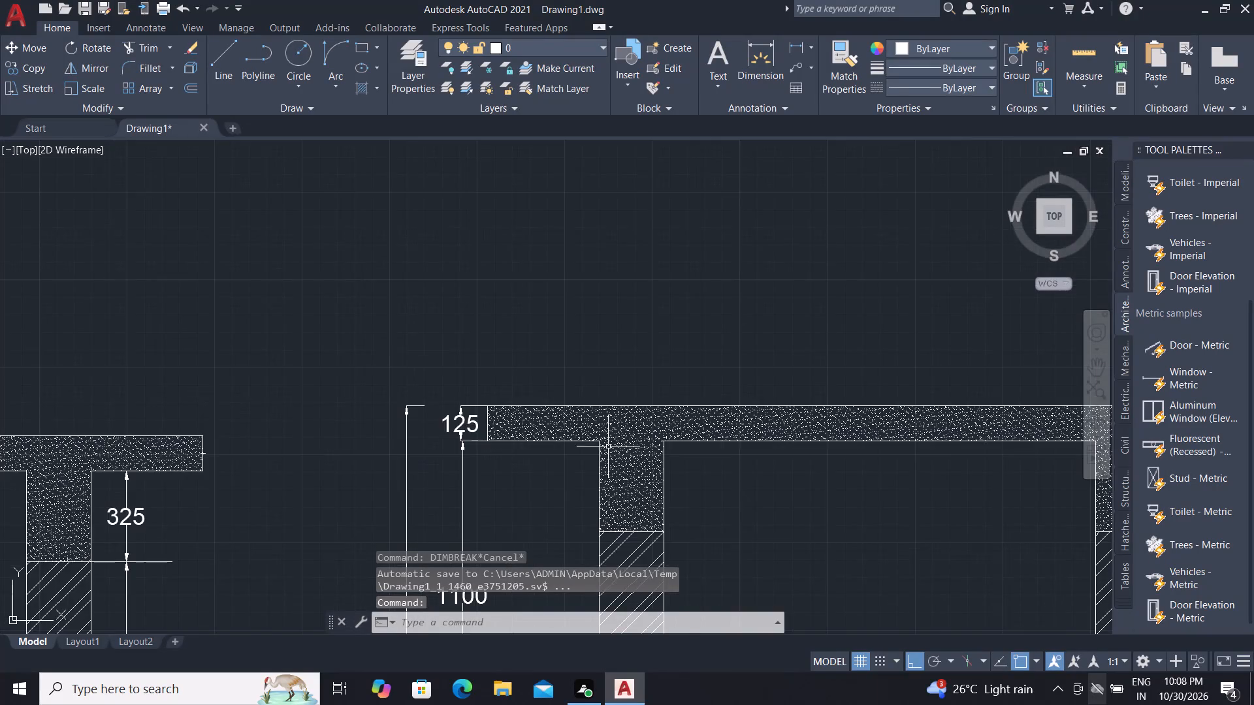
scroll(741, 474, "down", 2)
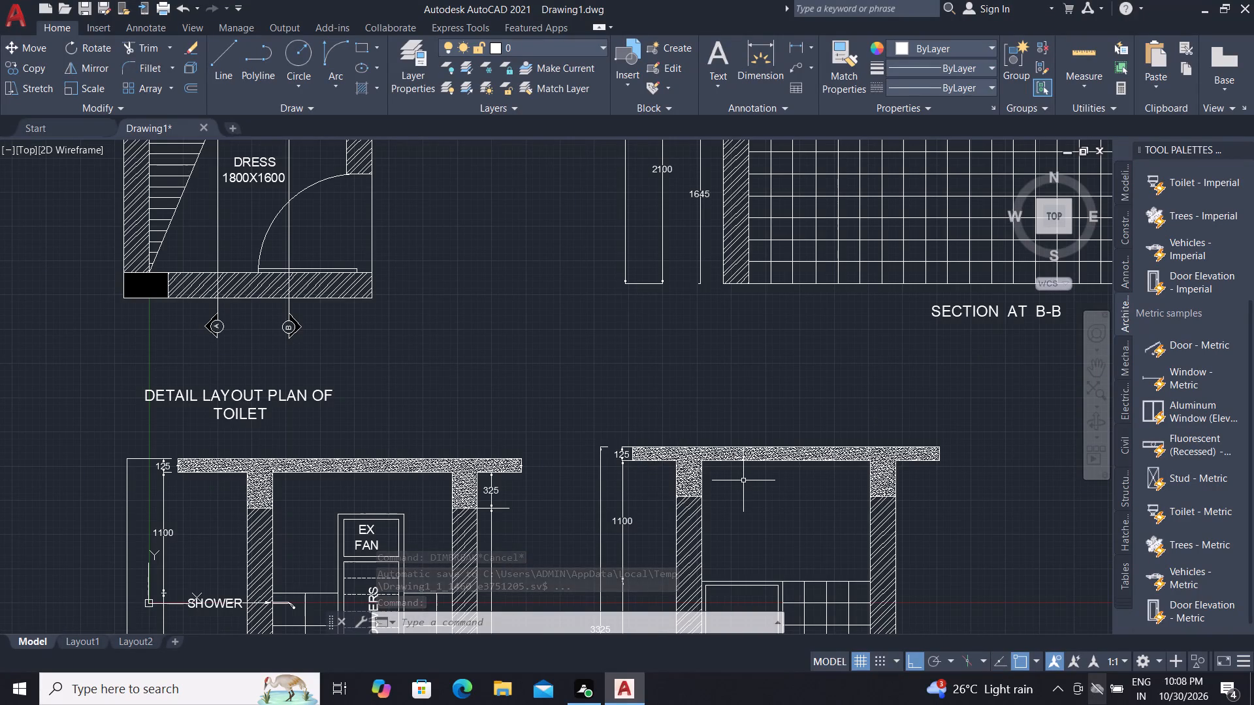
scroll(593, 453, "up", 3)
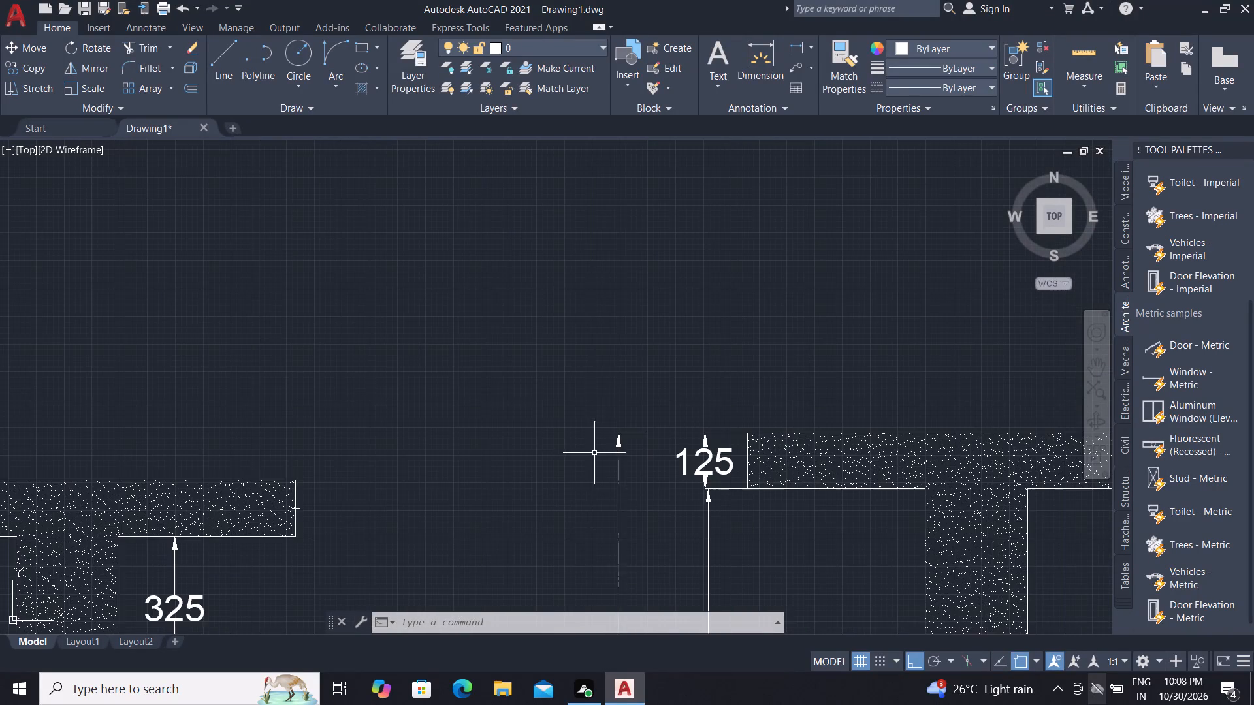
scroll(601, 454, "down", 5)
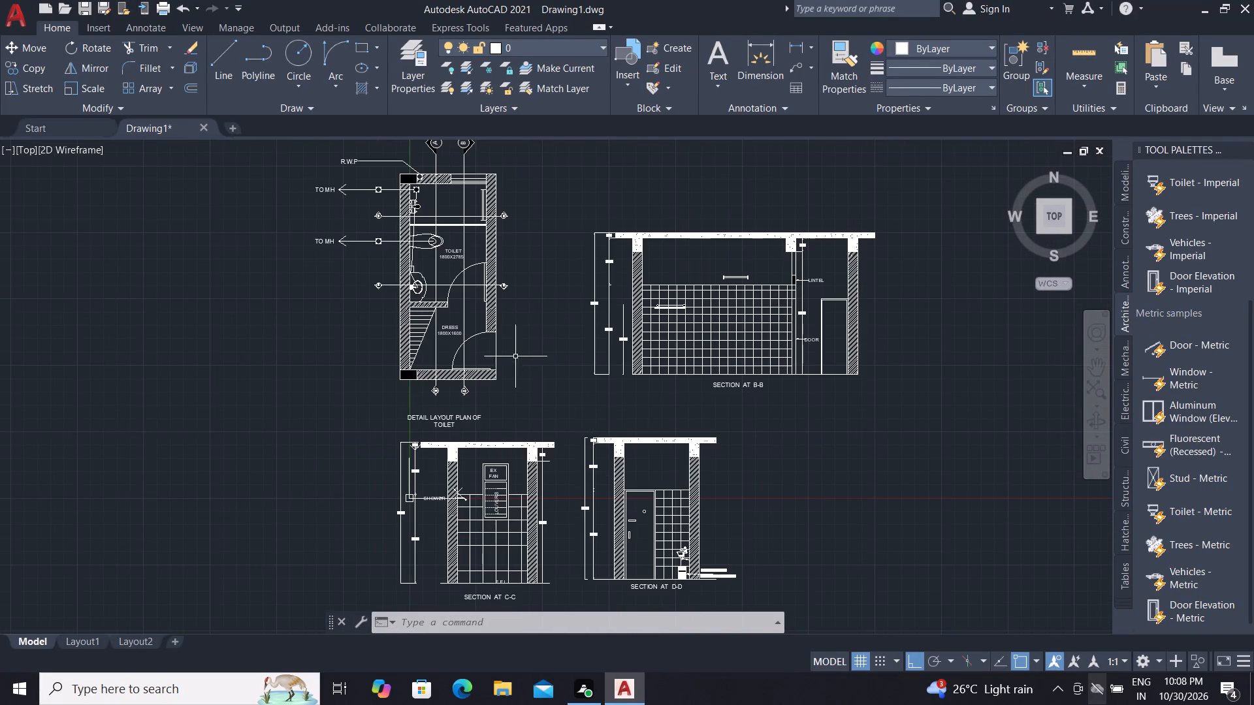
scroll(609, 349, "up", 2)
scroll(619, 377, "down", 2)
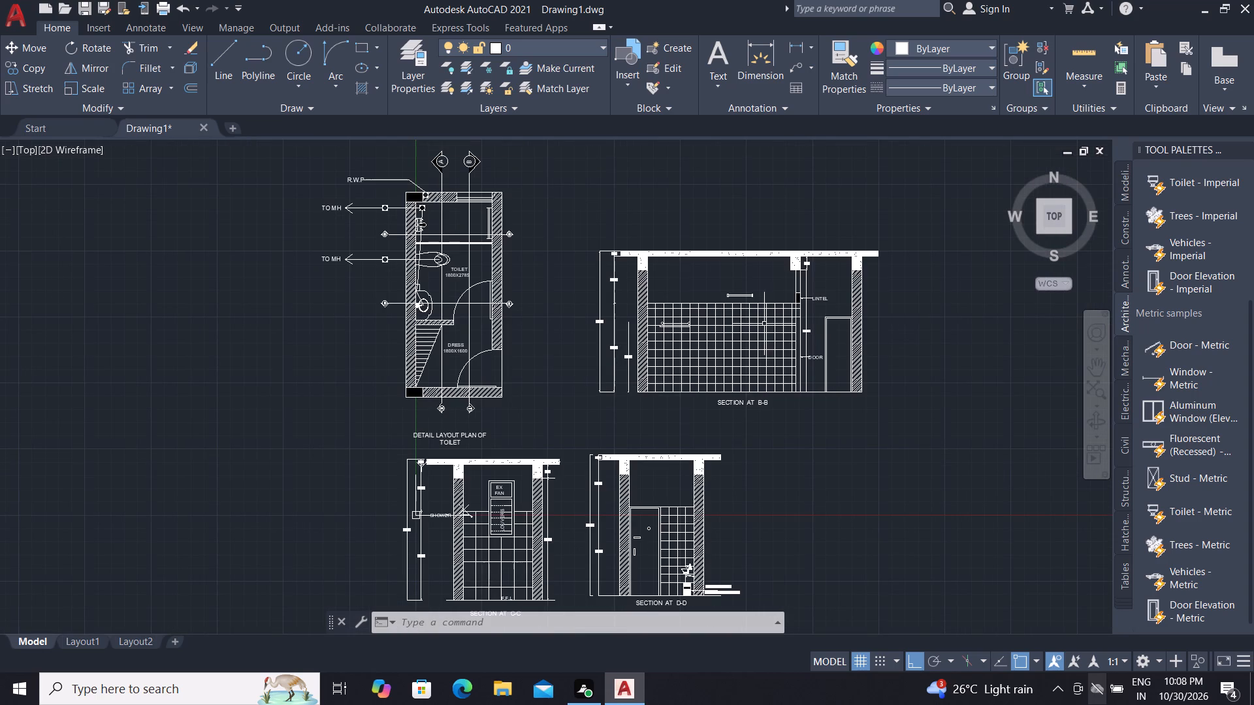
scroll(716, 339, "down", 2)
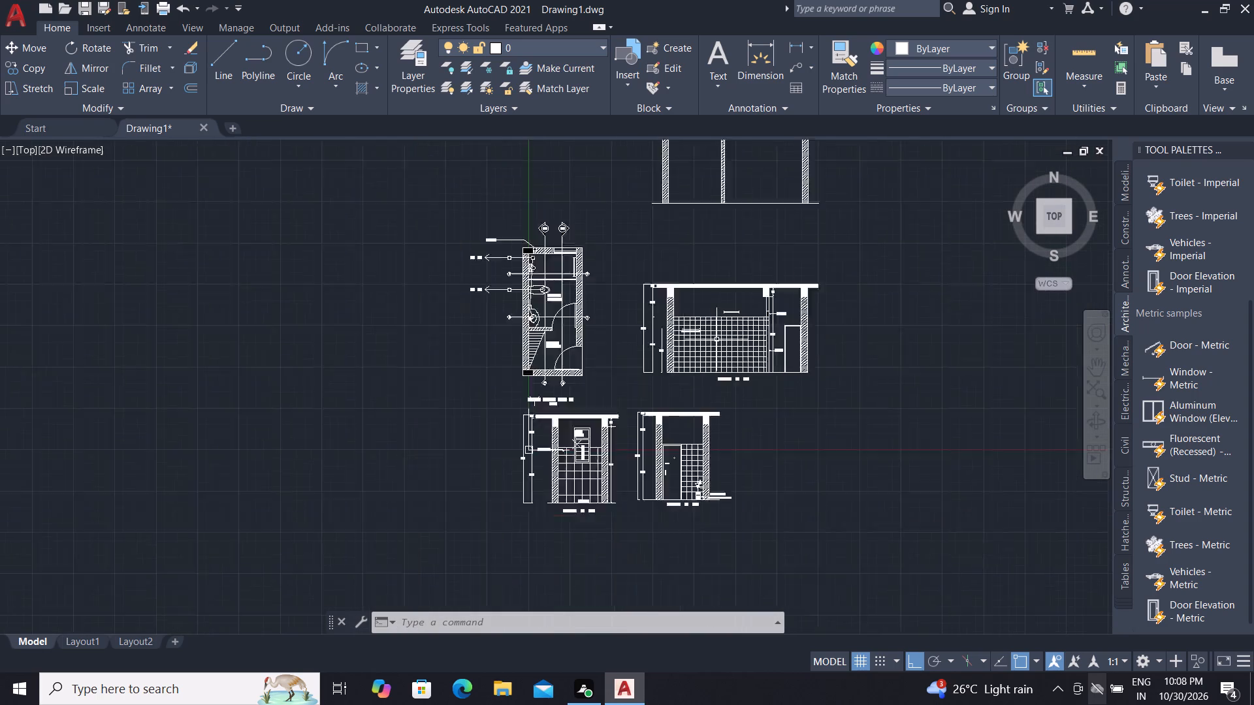
Copy the SECTION AT B-B title straight up to beneath the untitled section above it.
scroll(698, 234, "up", 3)
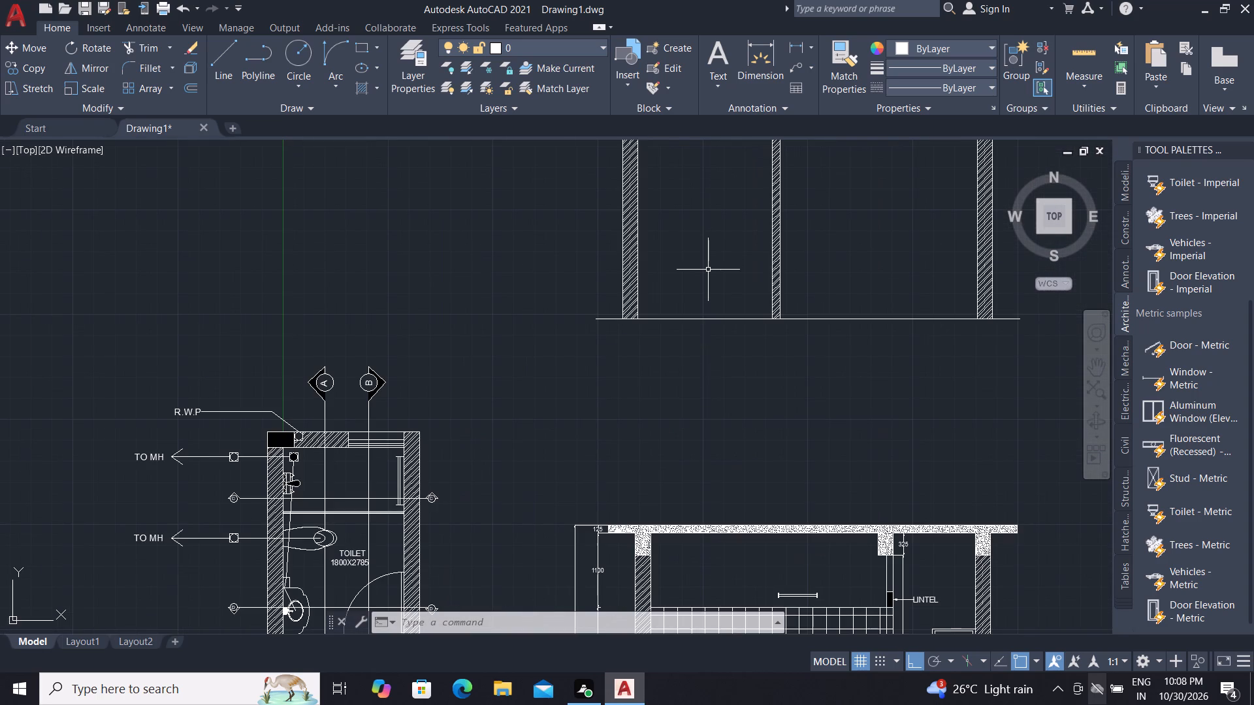
key("c")
key("o")
key("space")
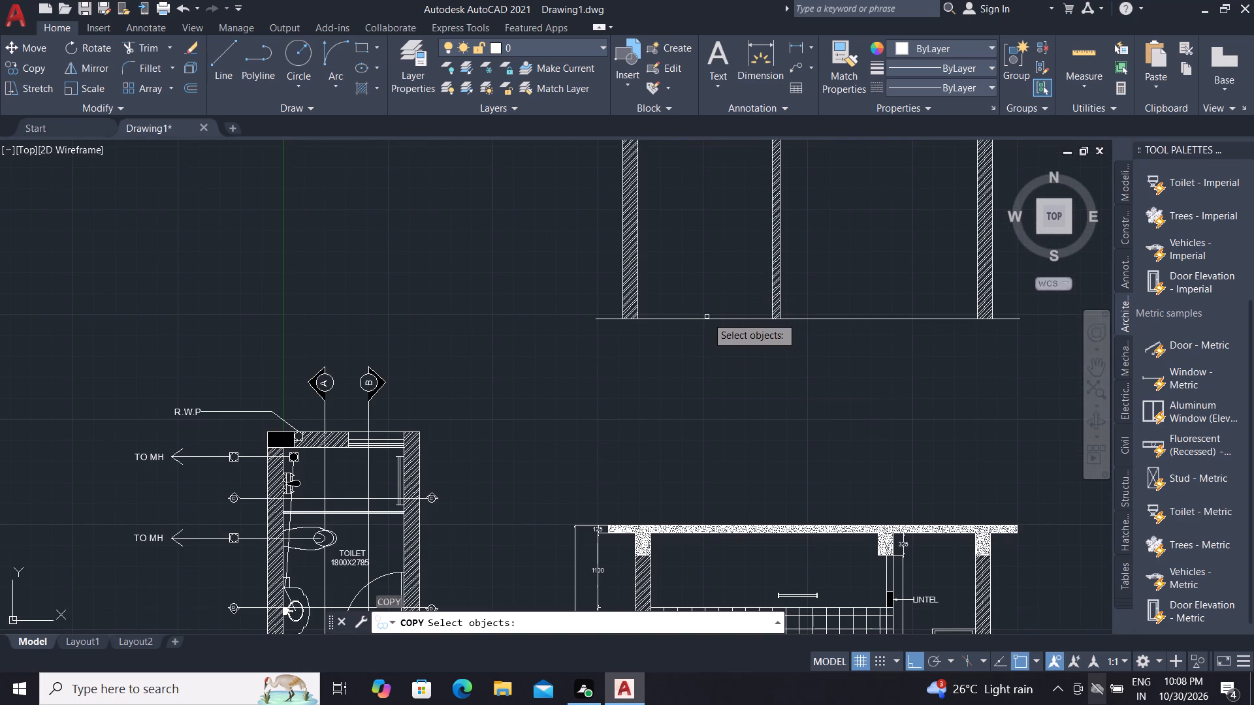
scroll(766, 445, "down", 1)
scroll(758, 498, "down", 2)
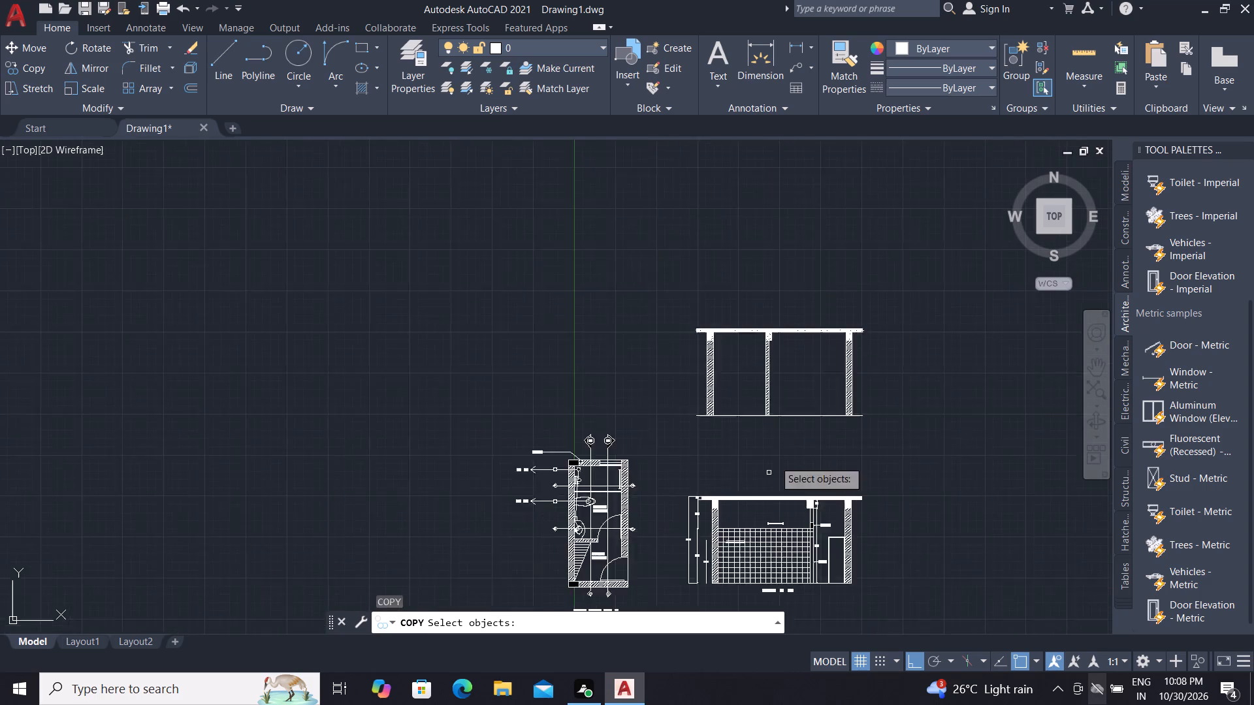
scroll(792, 402, "down", 1)
scroll(775, 501, "up", 5)
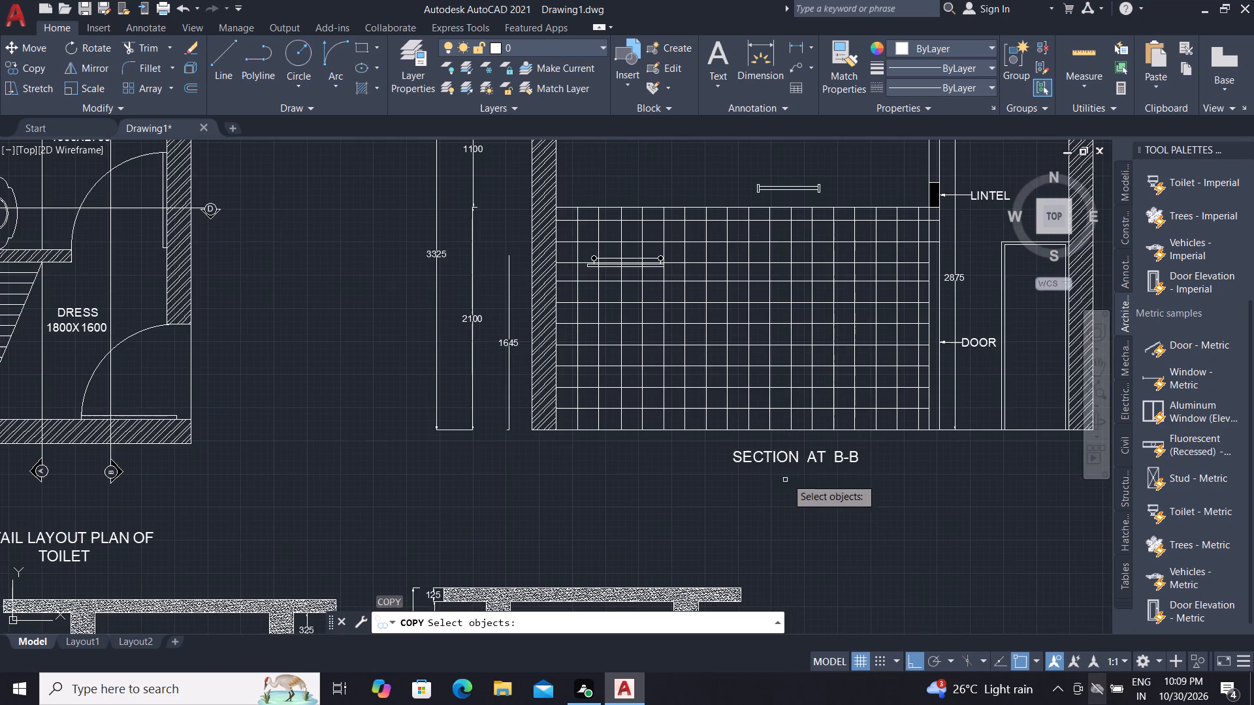
left_click(783, 459)
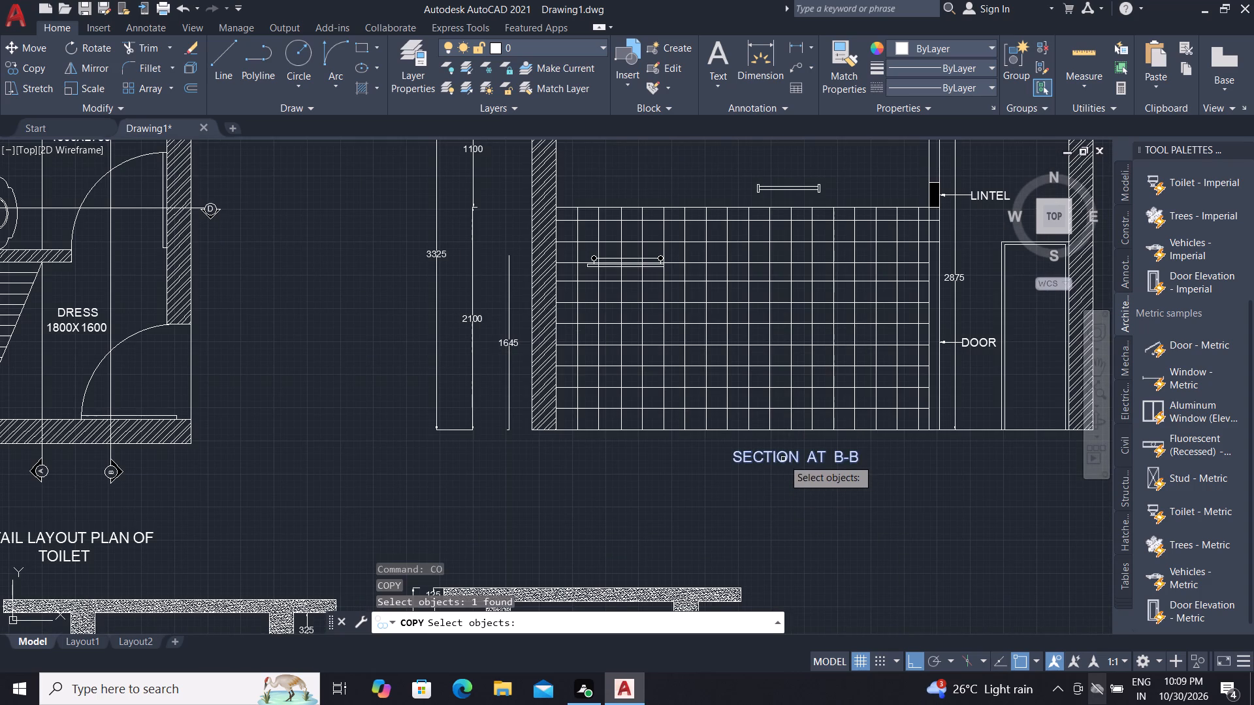
right_click_drag(783, 459, 777, 466)
left_click(775, 466)
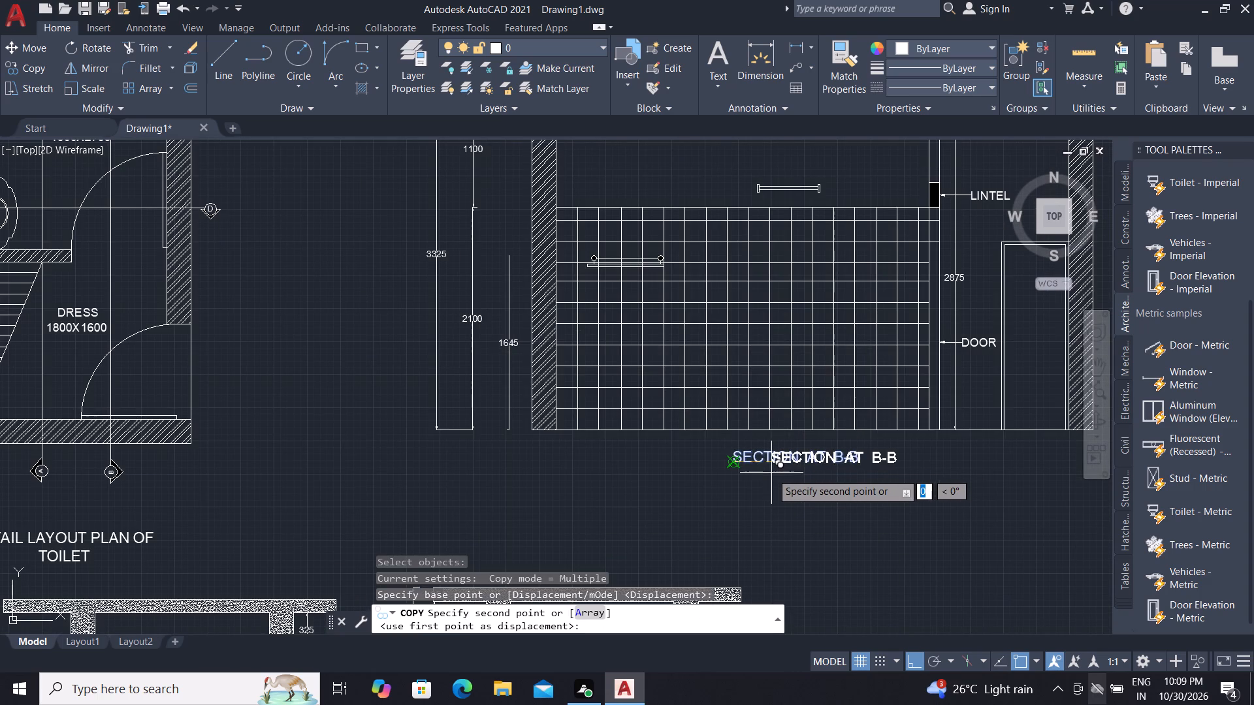
scroll(728, 362, "down", 4)
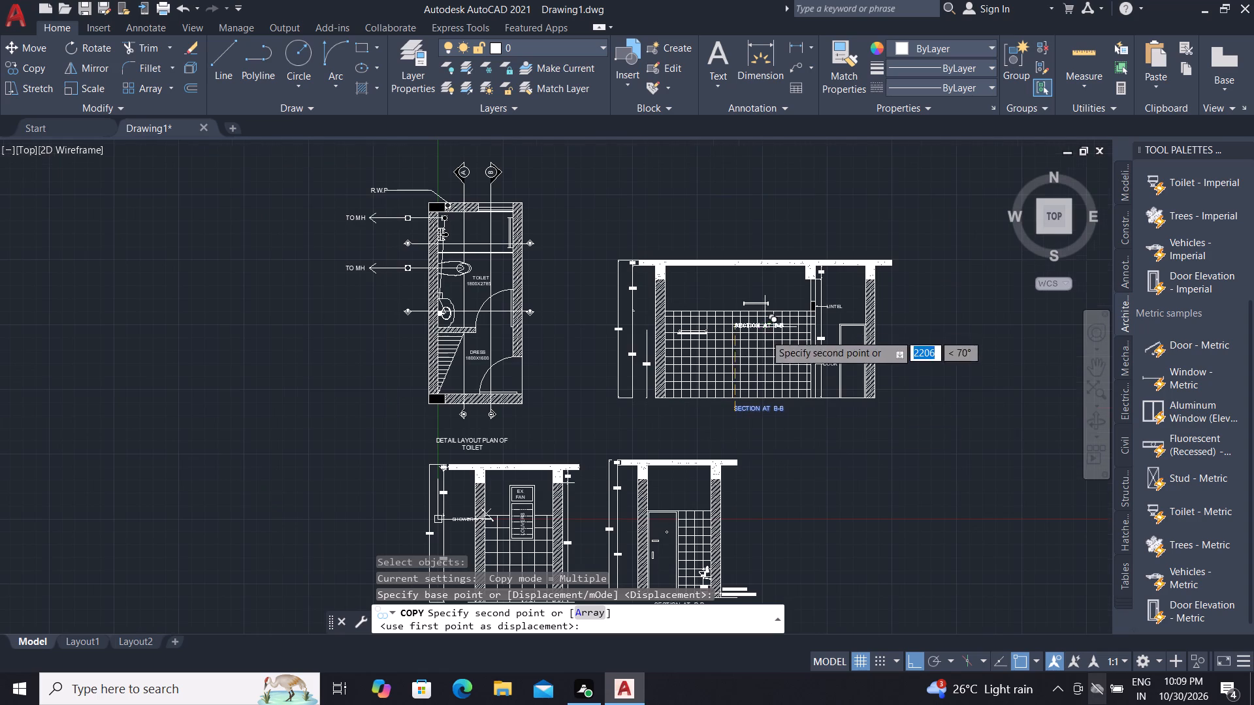
scroll(763, 273, "up", 4)
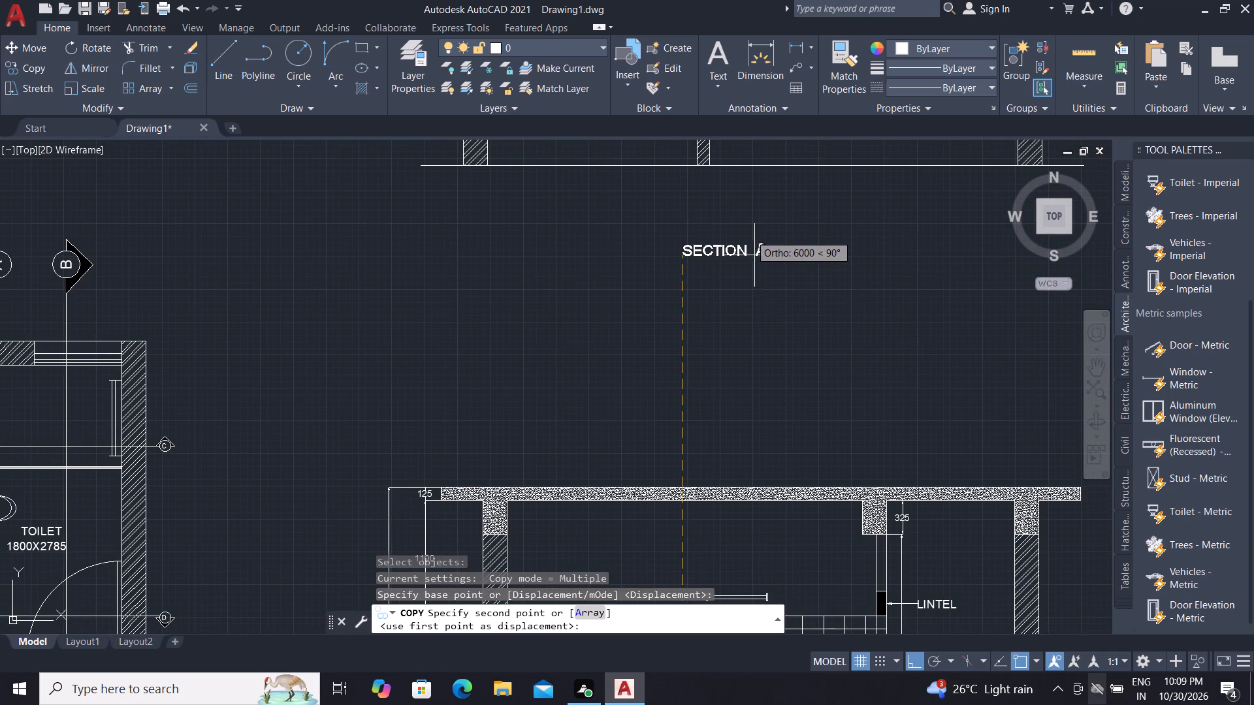
left_click(731, 208)
key("Escape")
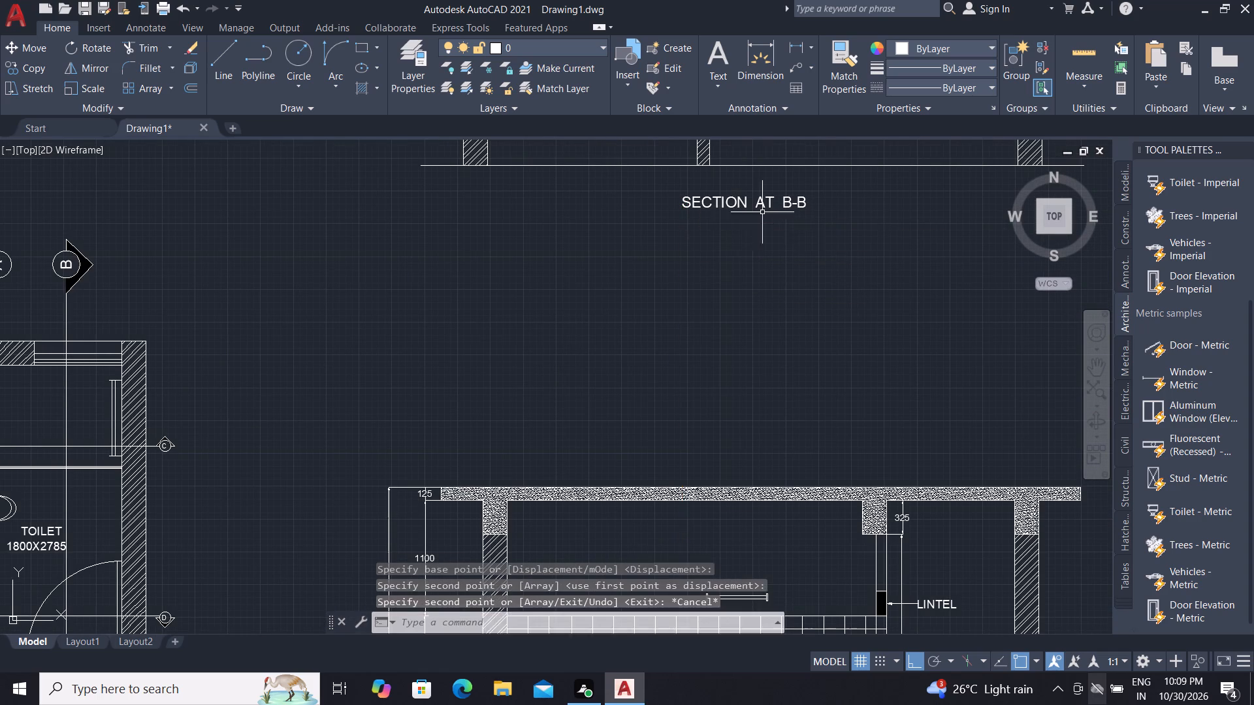
Edit the copied title to read SECTION AT A-A.
scroll(774, 204, "up", 2)
double_click(754, 202)
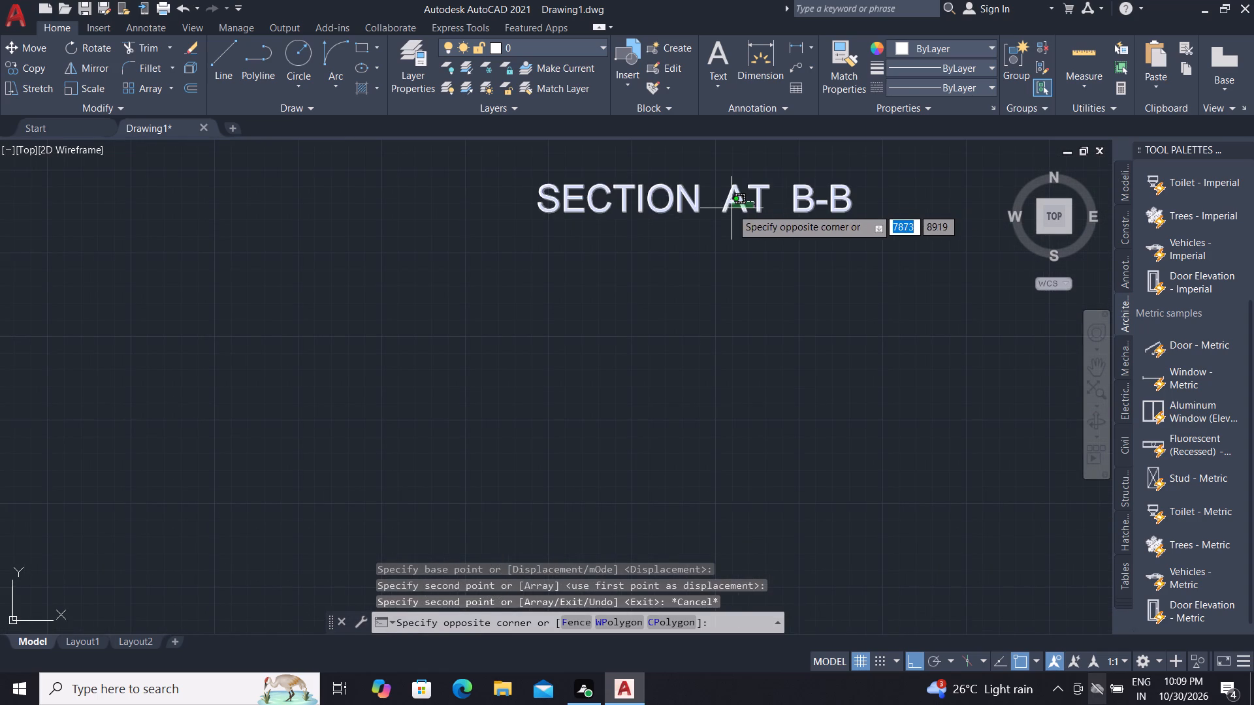
double_click(731, 208)
double_click(732, 200)
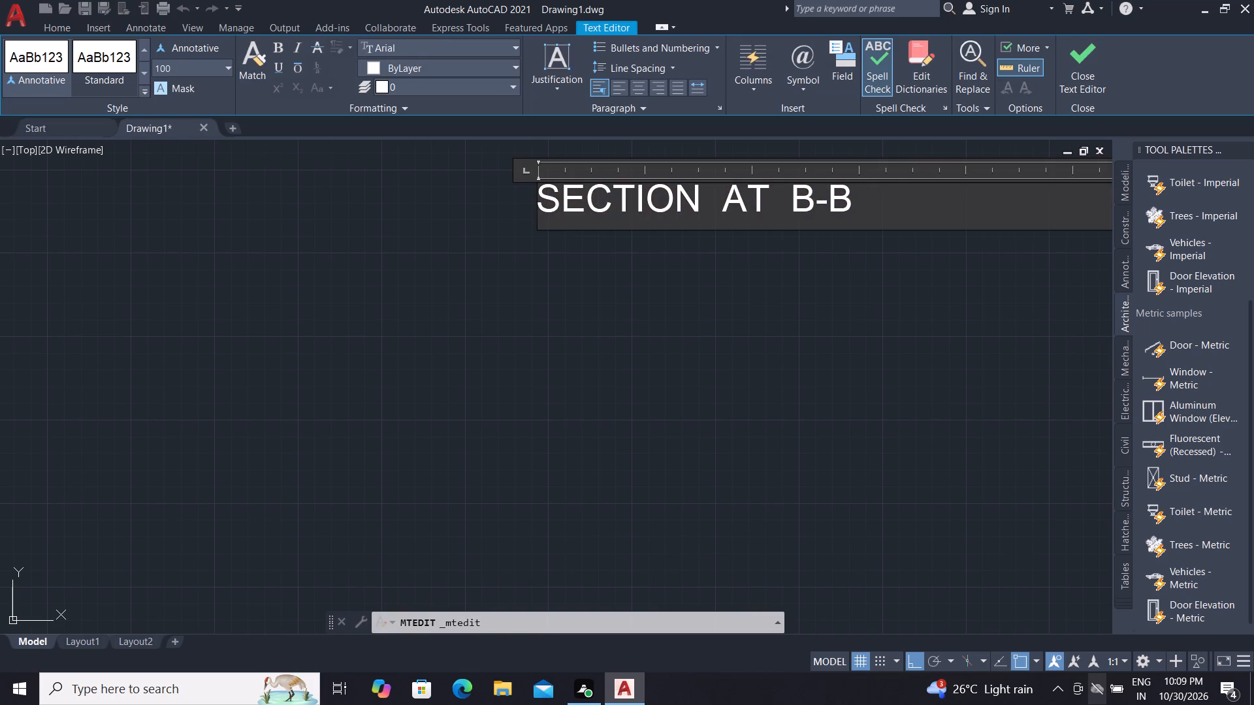
scroll(761, 193, "up", 1)
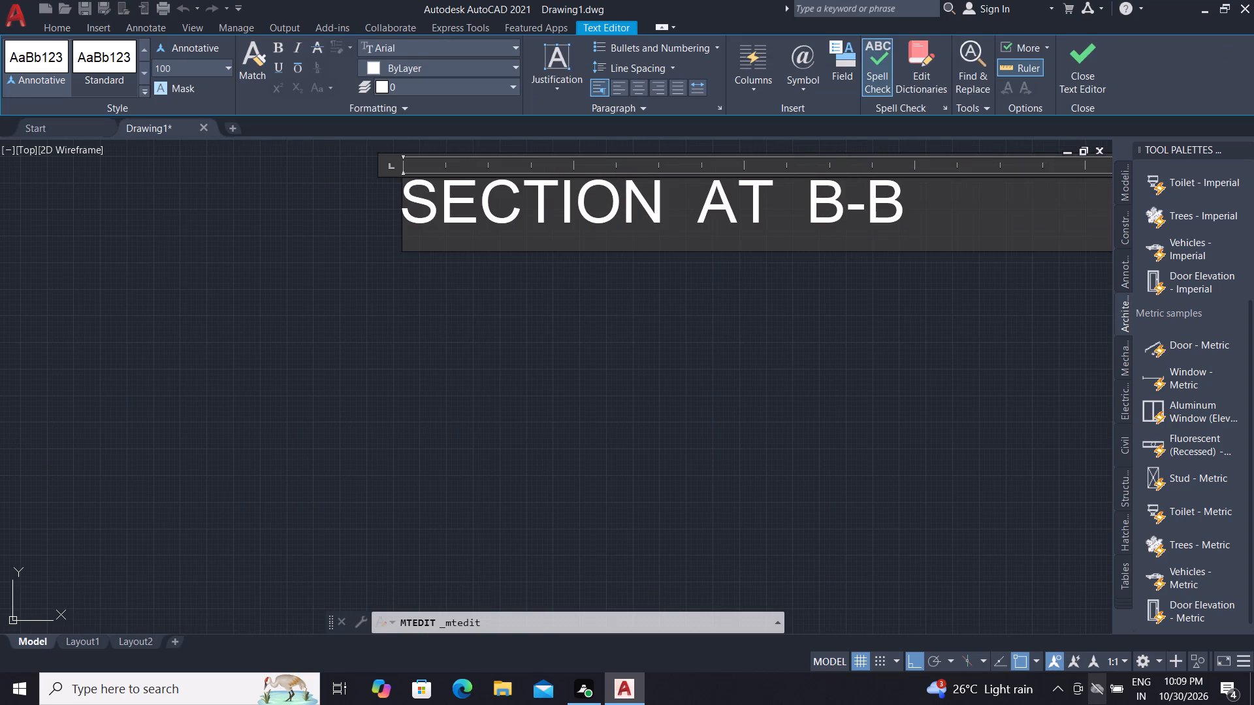
scroll(890, 206, "up", 3)
left_click(991, 195)
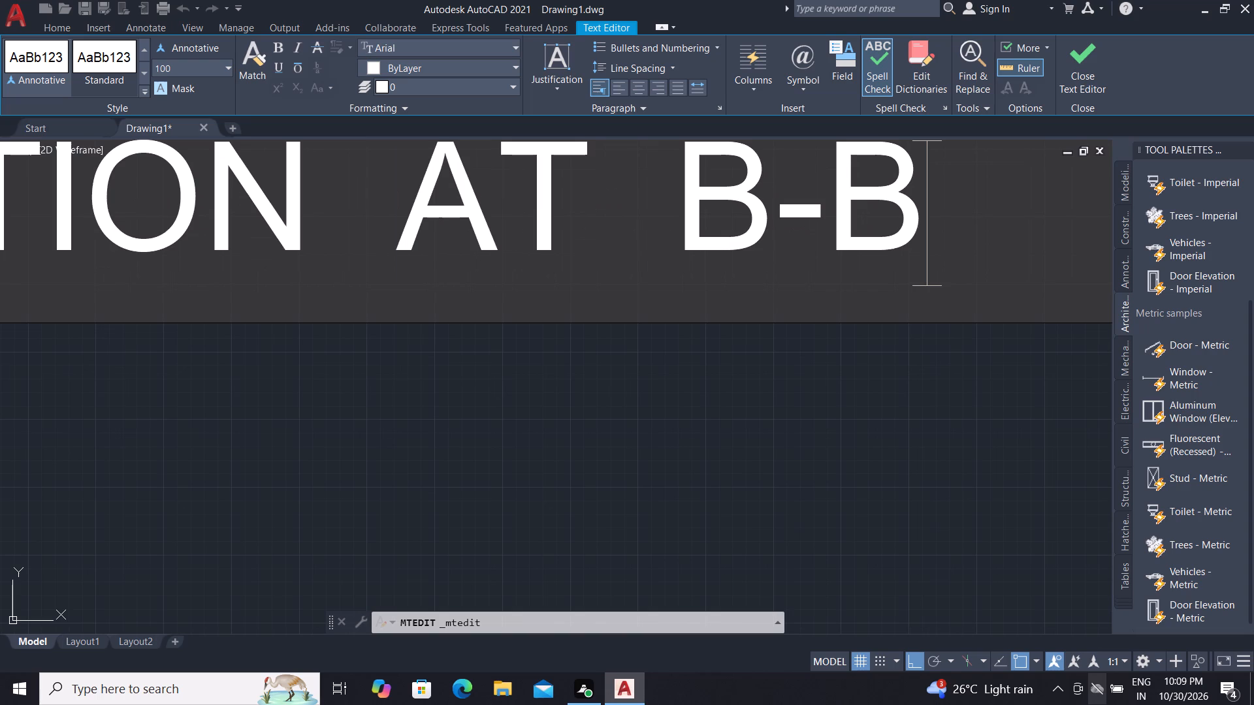
key("BackSpace")
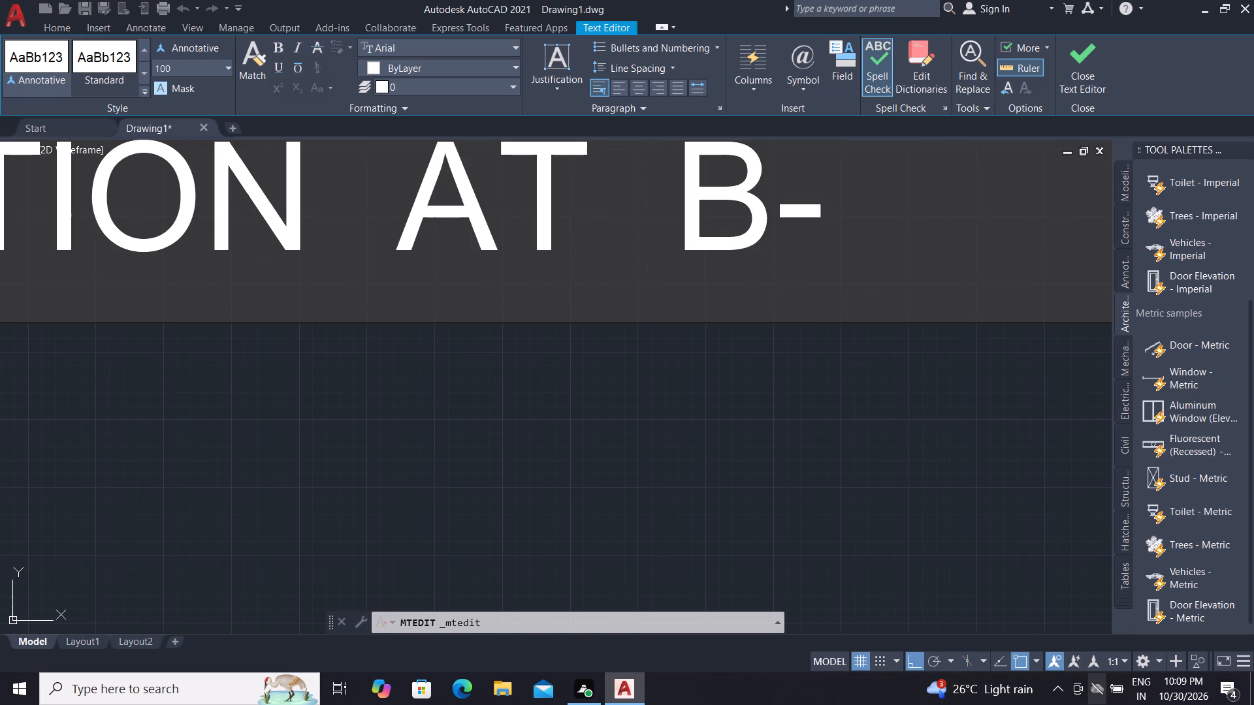
key("a")
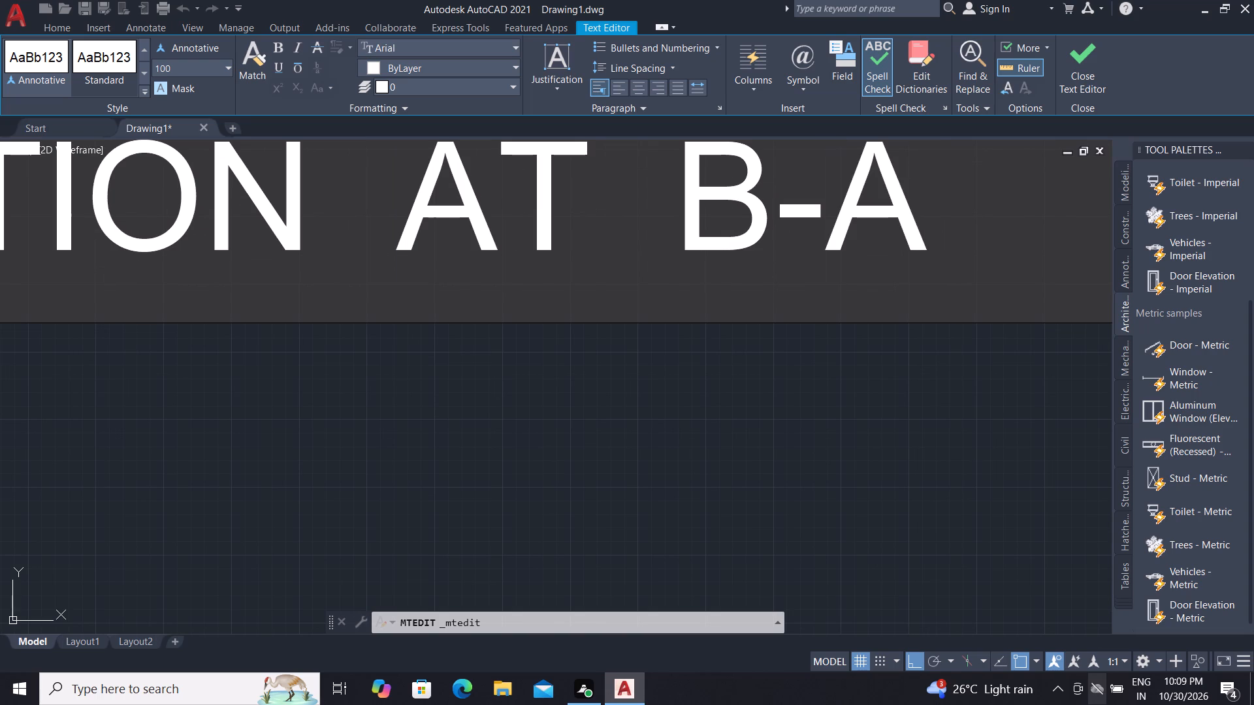
left_click(769, 188)
key("BackSpace")
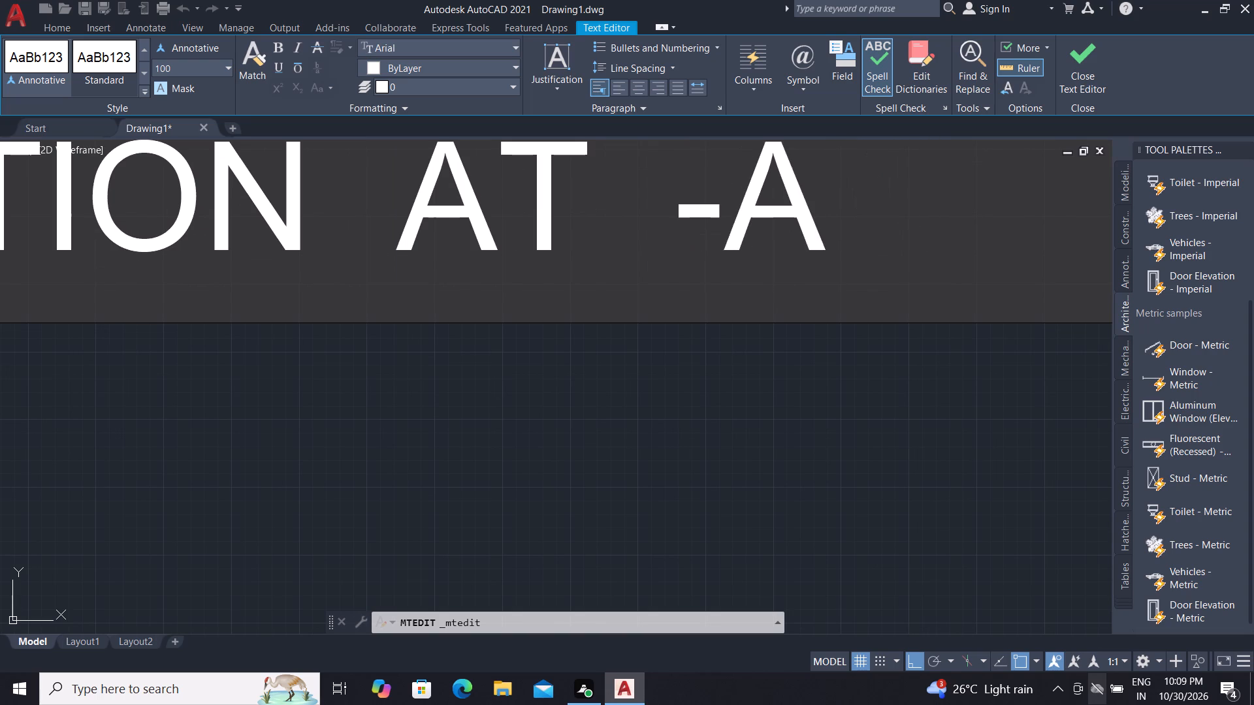
key("a")
left_click(782, 403)
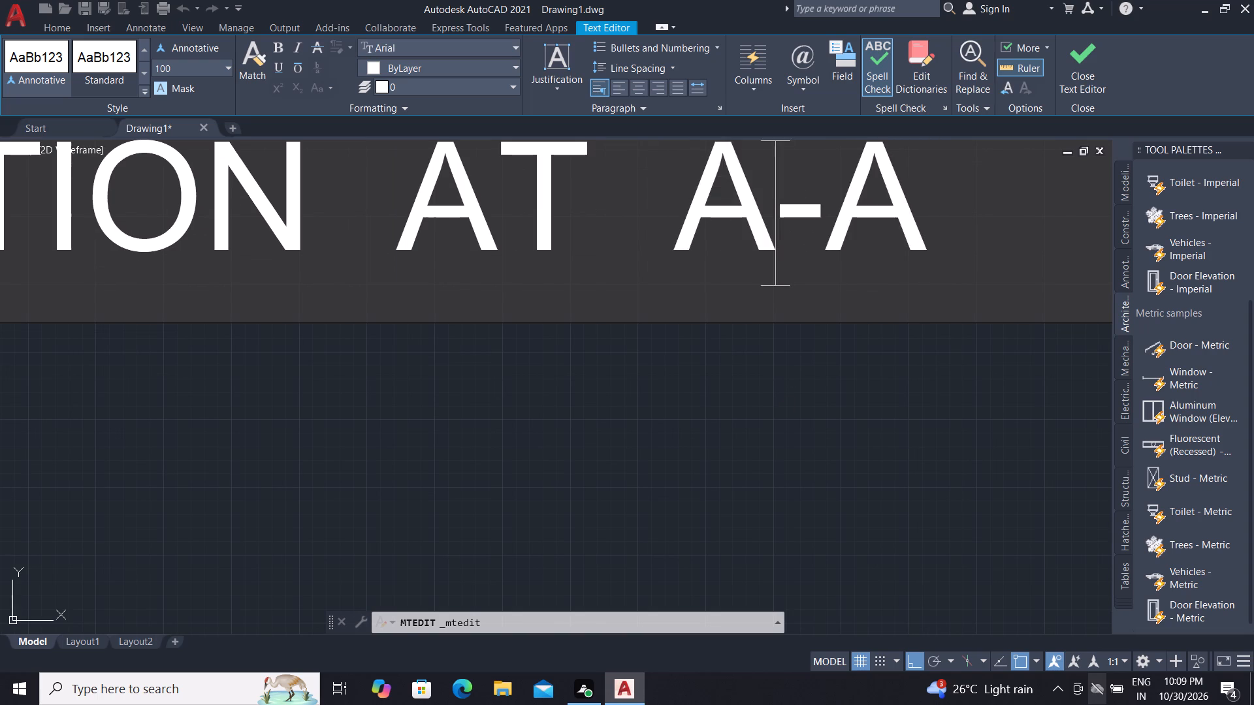
key("Escape")
Add a vertical linear dimension for the roof slab's thickness at the left end of section A-A.
scroll(780, 403, "down", 7)
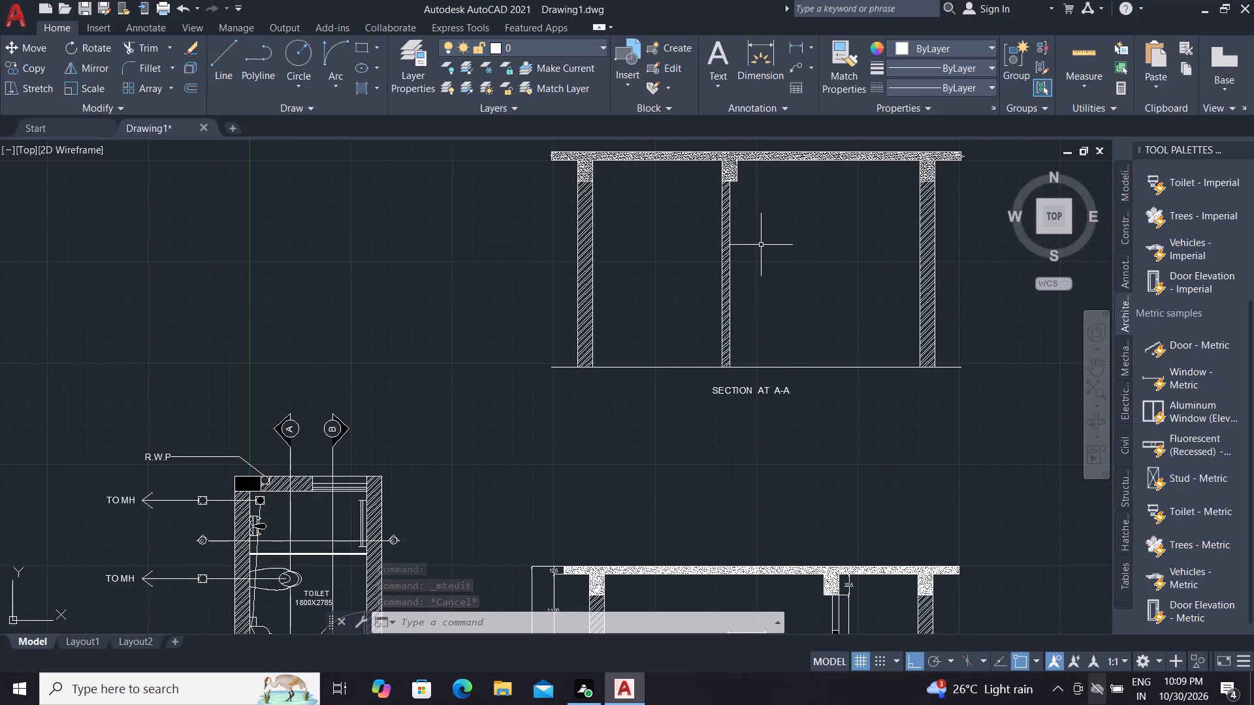
scroll(762, 243, "up", 3)
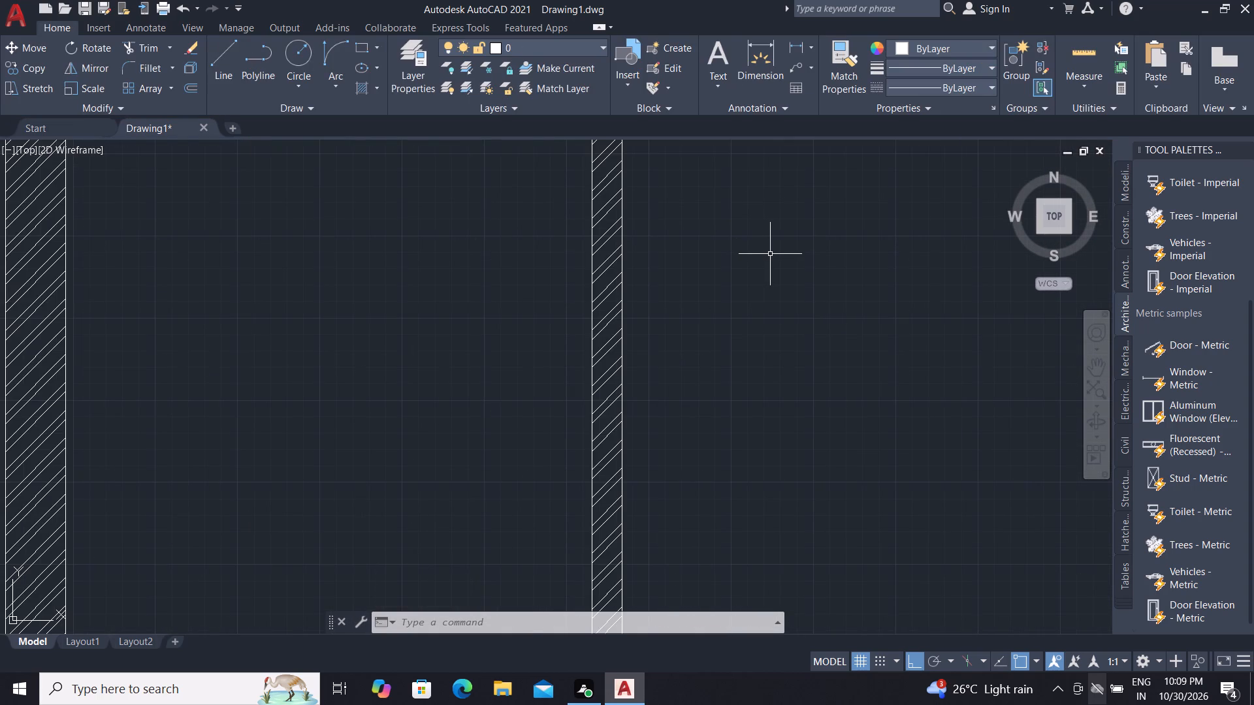
scroll(770, 254, "down", 1)
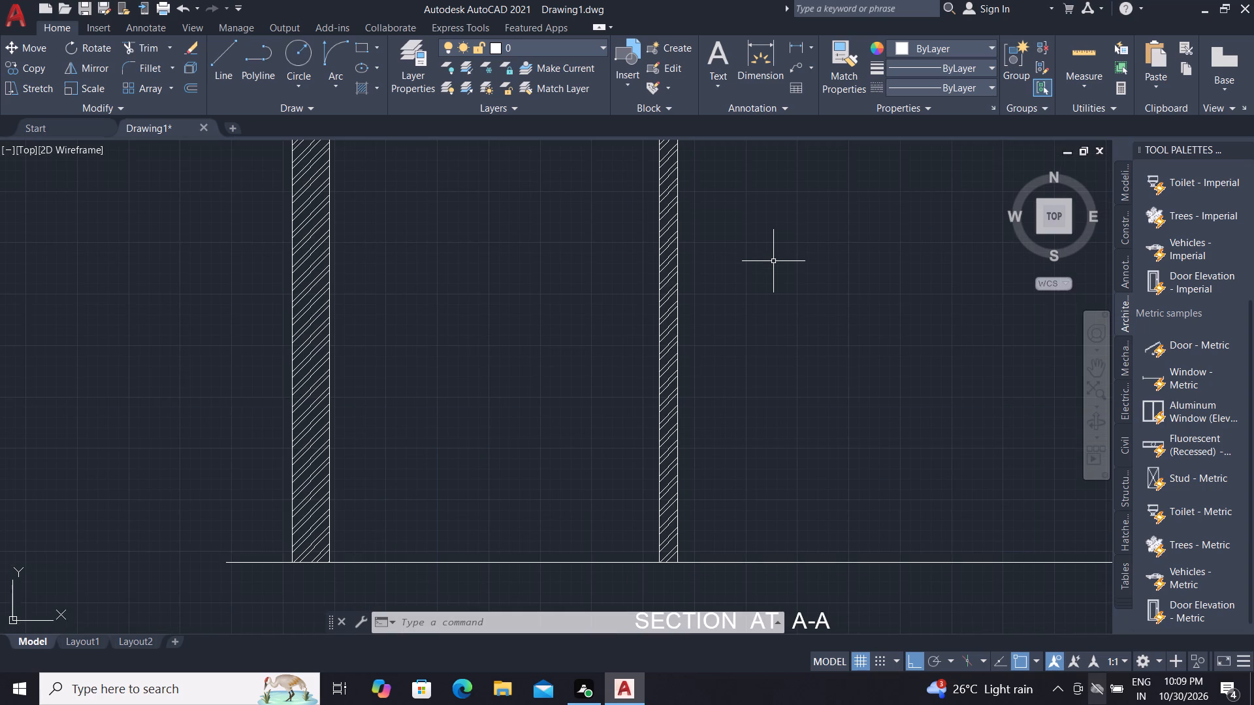
scroll(775, 268, "down", 2)
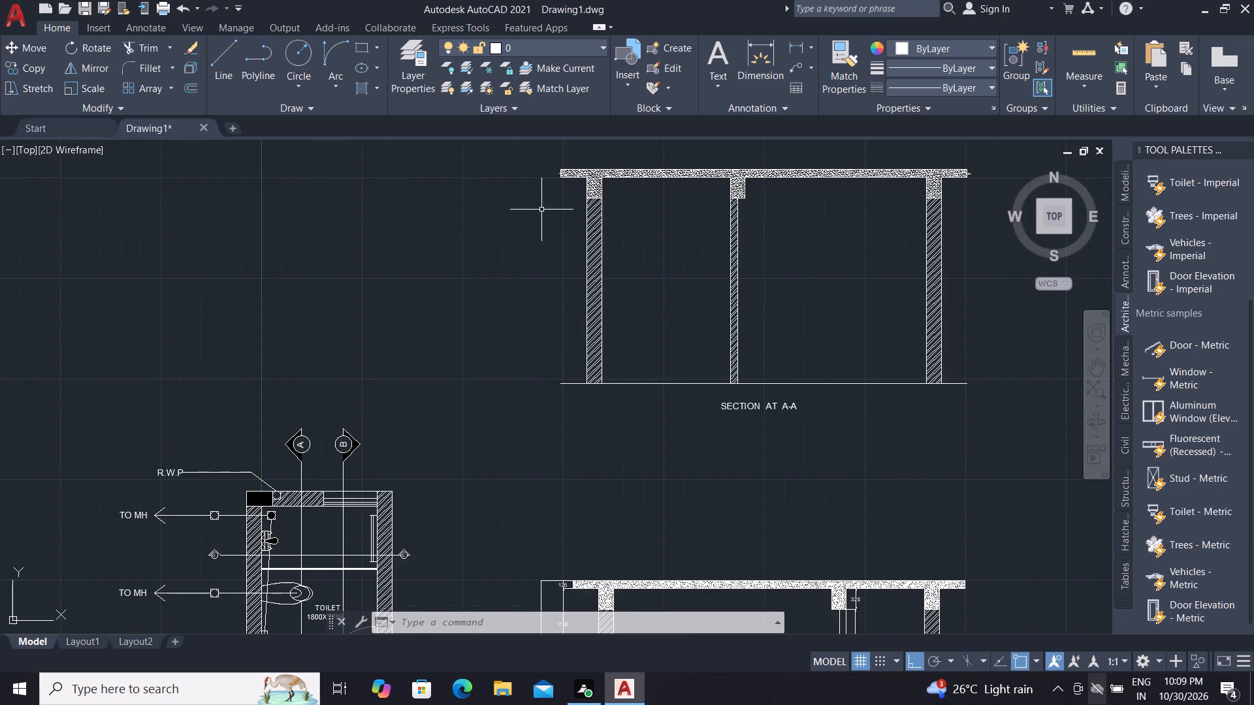
scroll(565, 158, "up", 2)
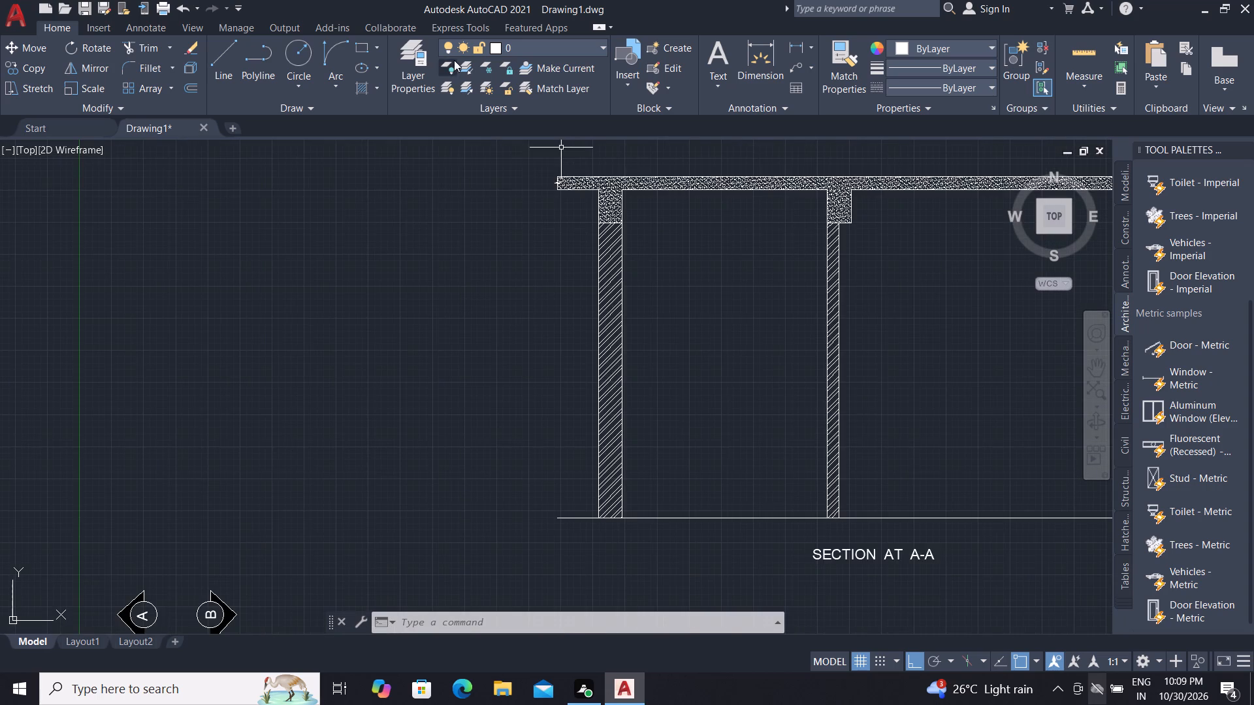
scroll(530, 166, "up", 3)
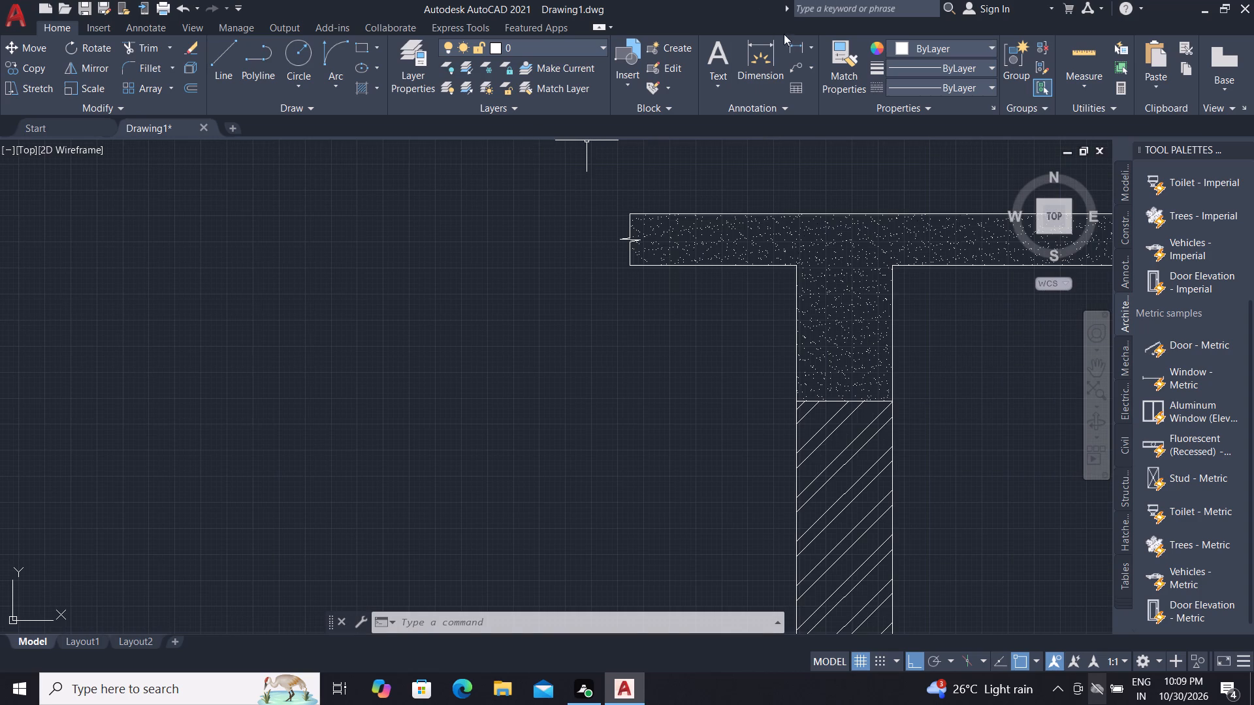
left_click(792, 44)
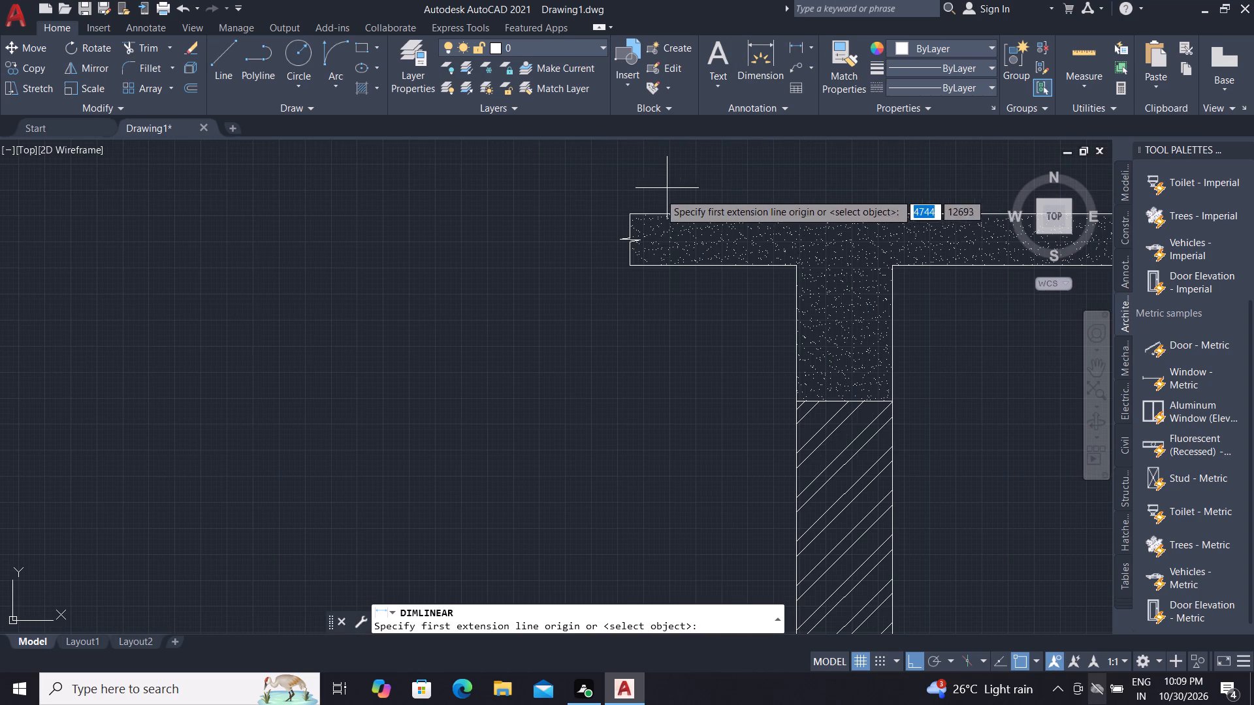
left_click(626, 269)
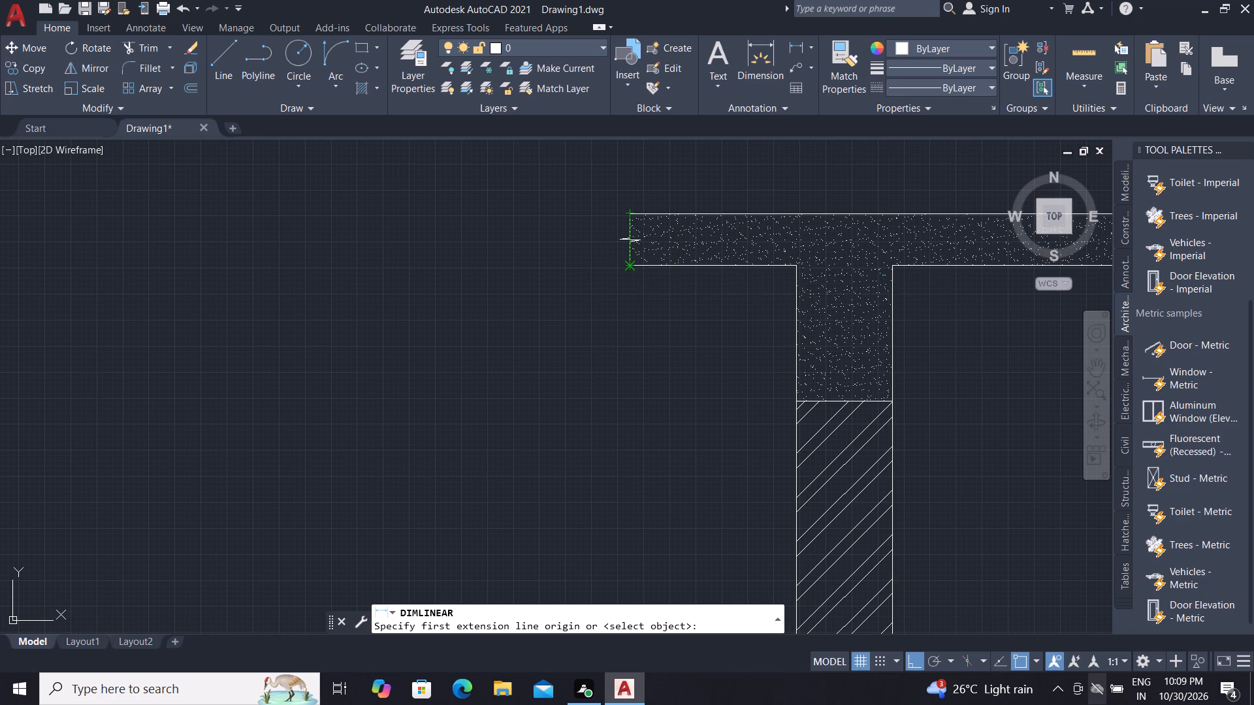
left_click(629, 214)
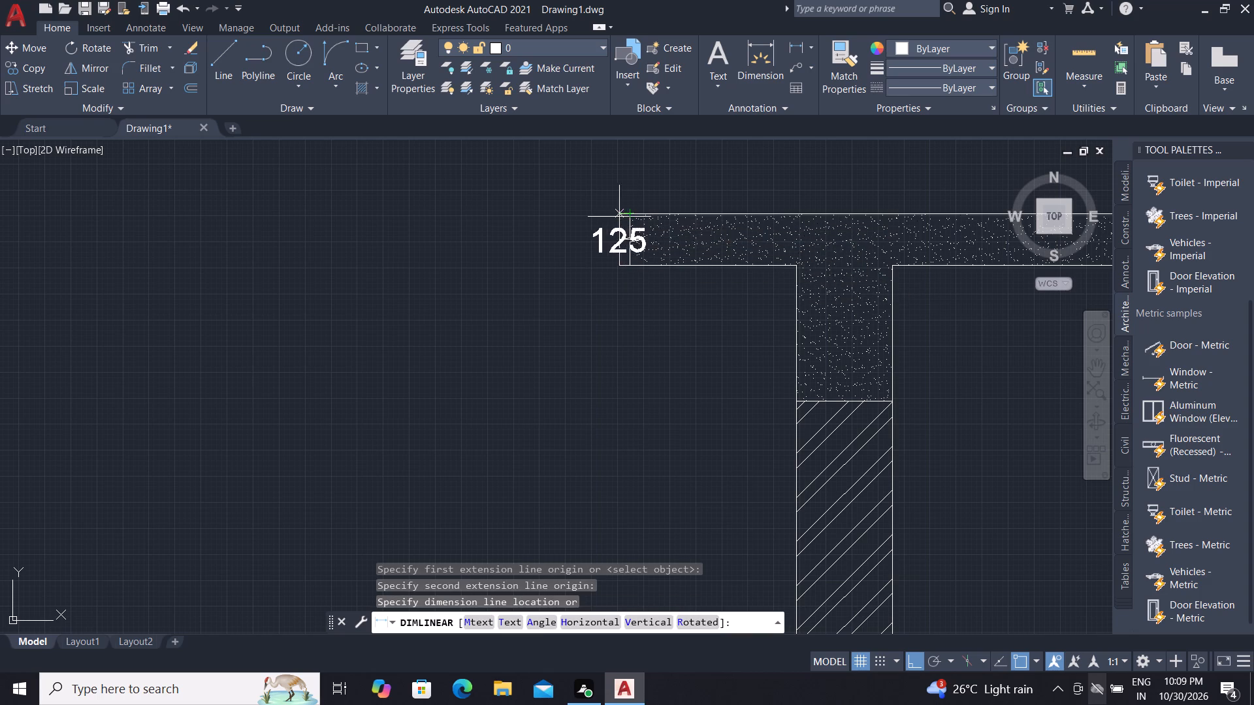
left_click(577, 206)
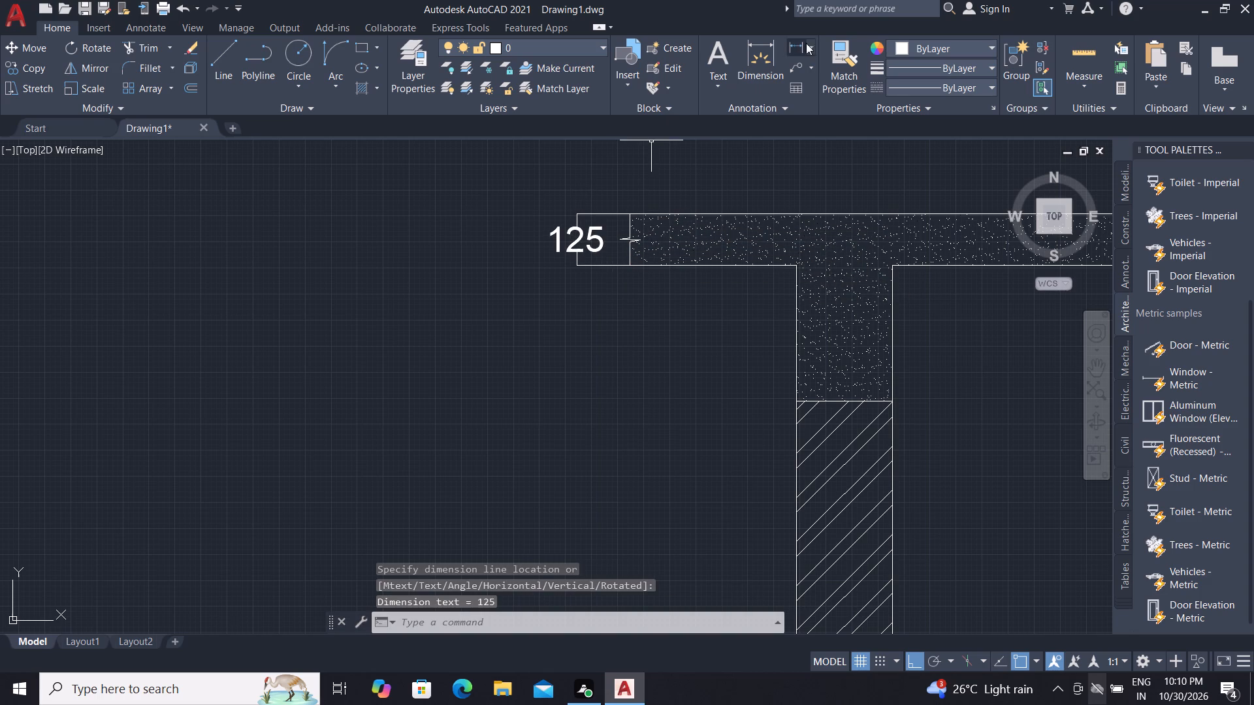
Match the properties of section B-B's existing vertical dimension onto the 125 slab thickness dimensions in sections B-B and A-A.
left_click(843, 78)
scroll(802, 306, "down", 3)
scroll(739, 351, "down", 2)
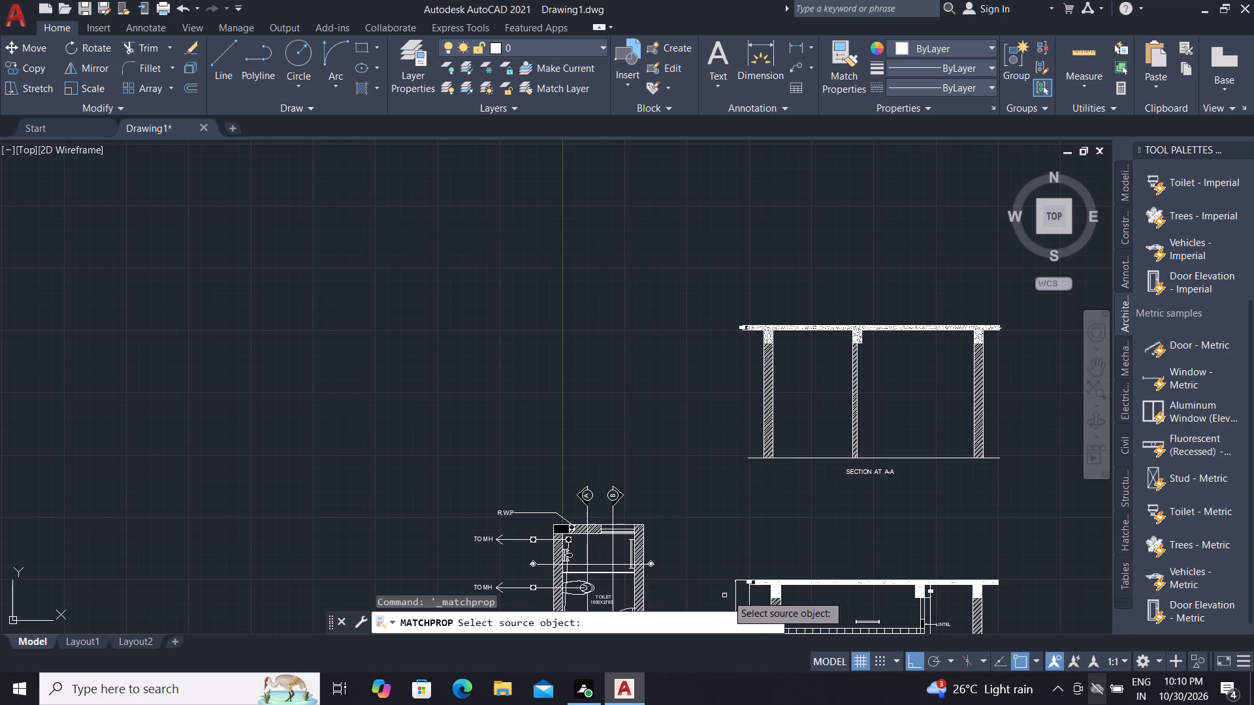
scroll(737, 592, "up", 4)
scroll(802, 552, "up", 3)
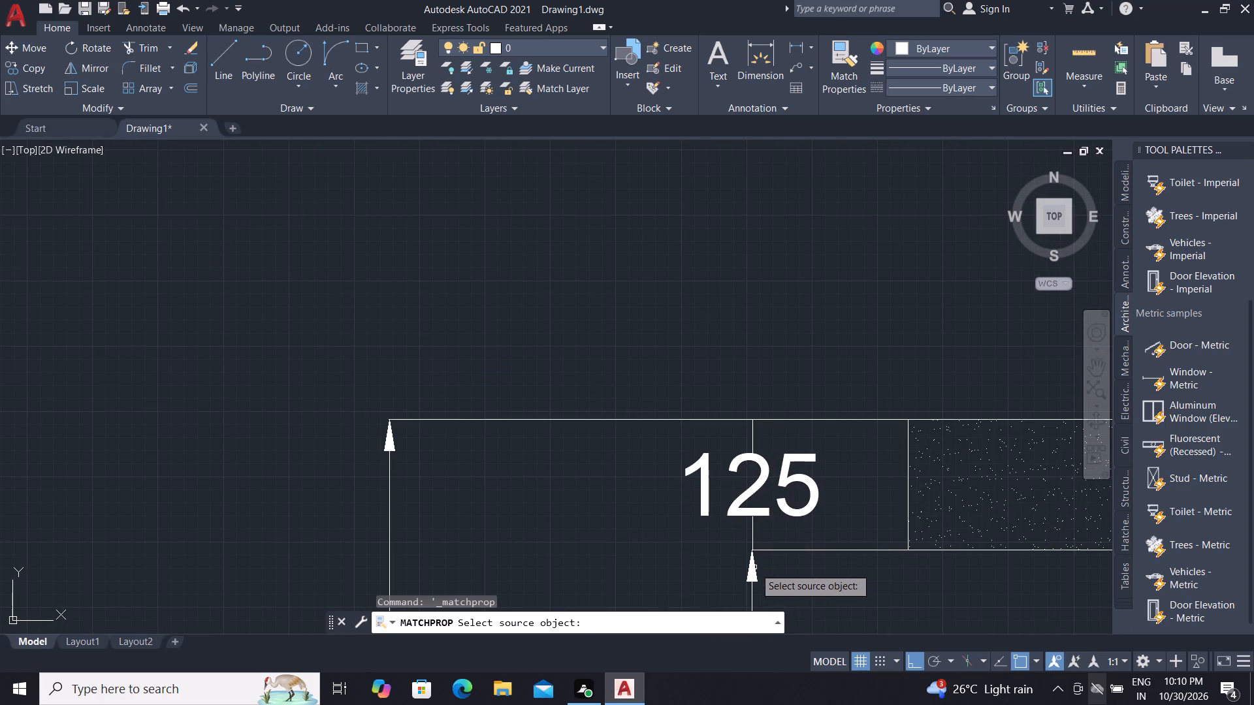
left_click(754, 567)
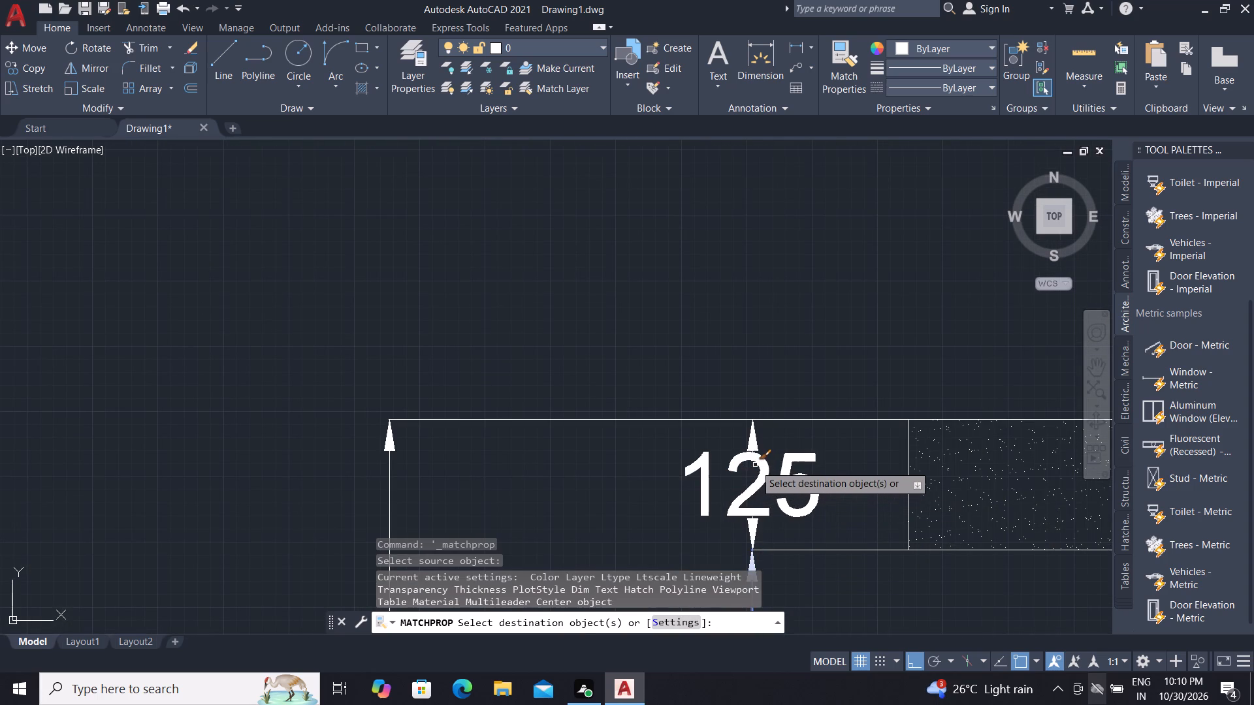
left_click(755, 465)
scroll(767, 505, "down", 7)
scroll(787, 565, "down", 2)
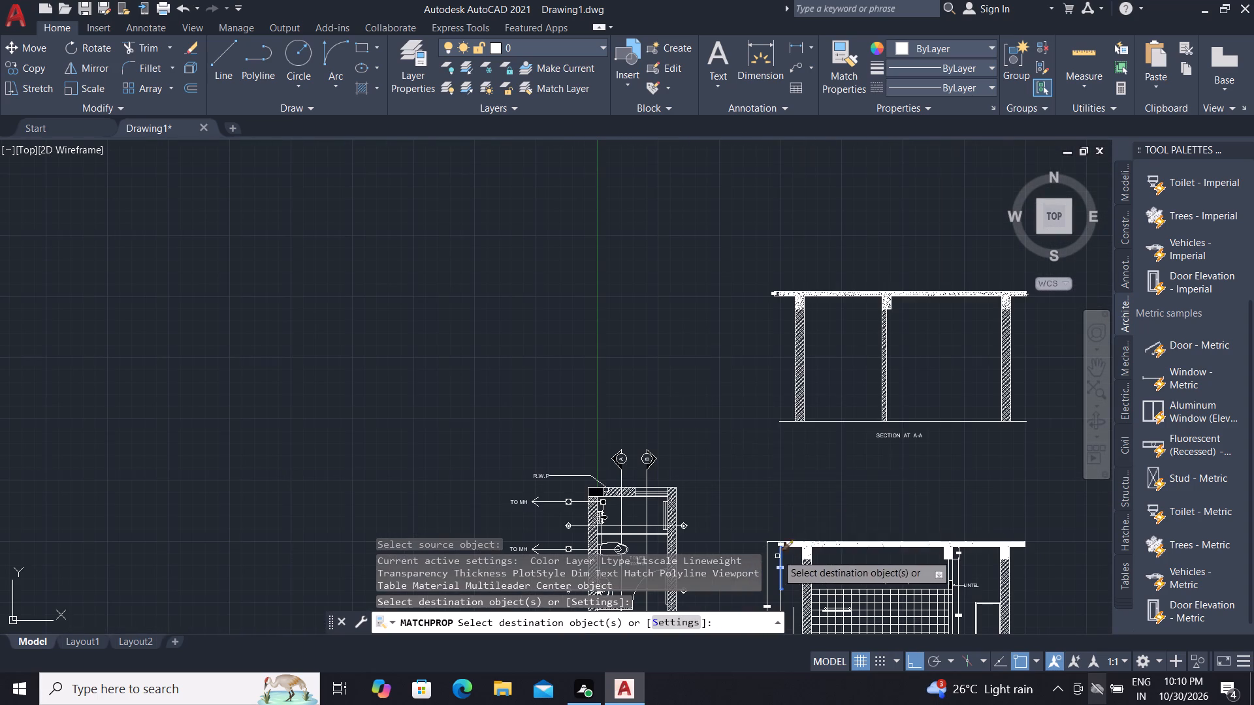
scroll(767, 285, "up", 3)
scroll(824, 354, "up", 2)
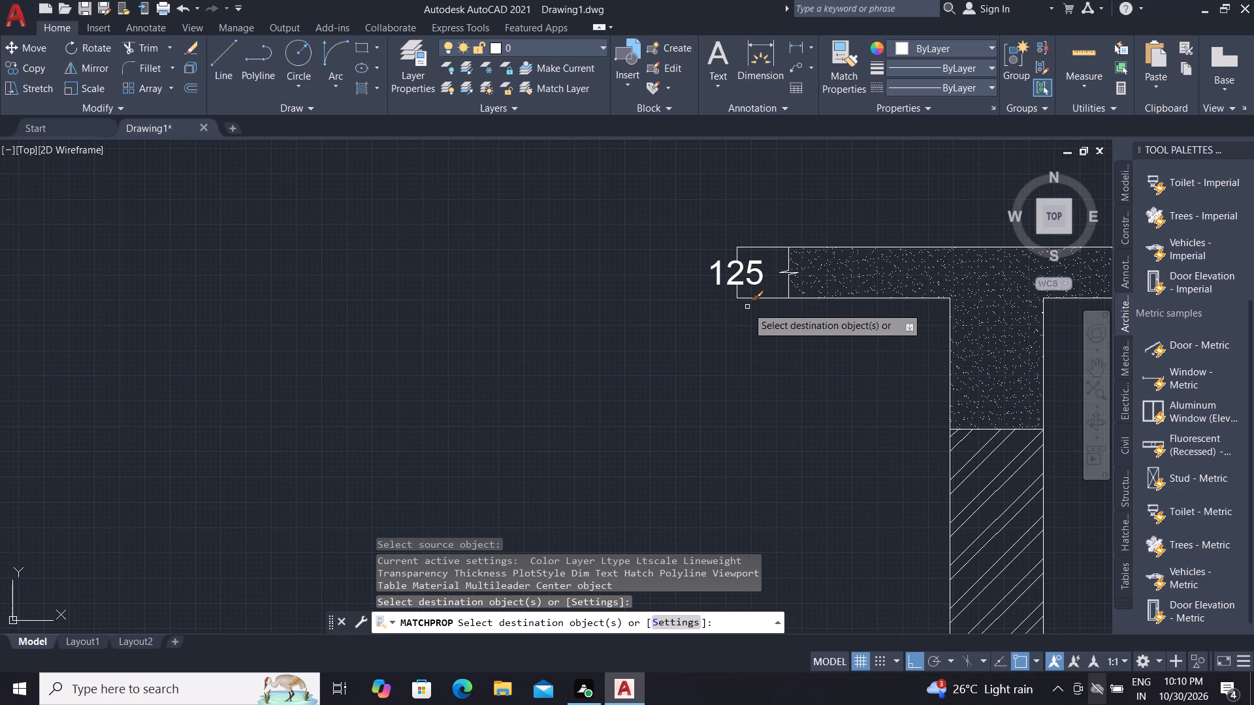
left_click(735, 277)
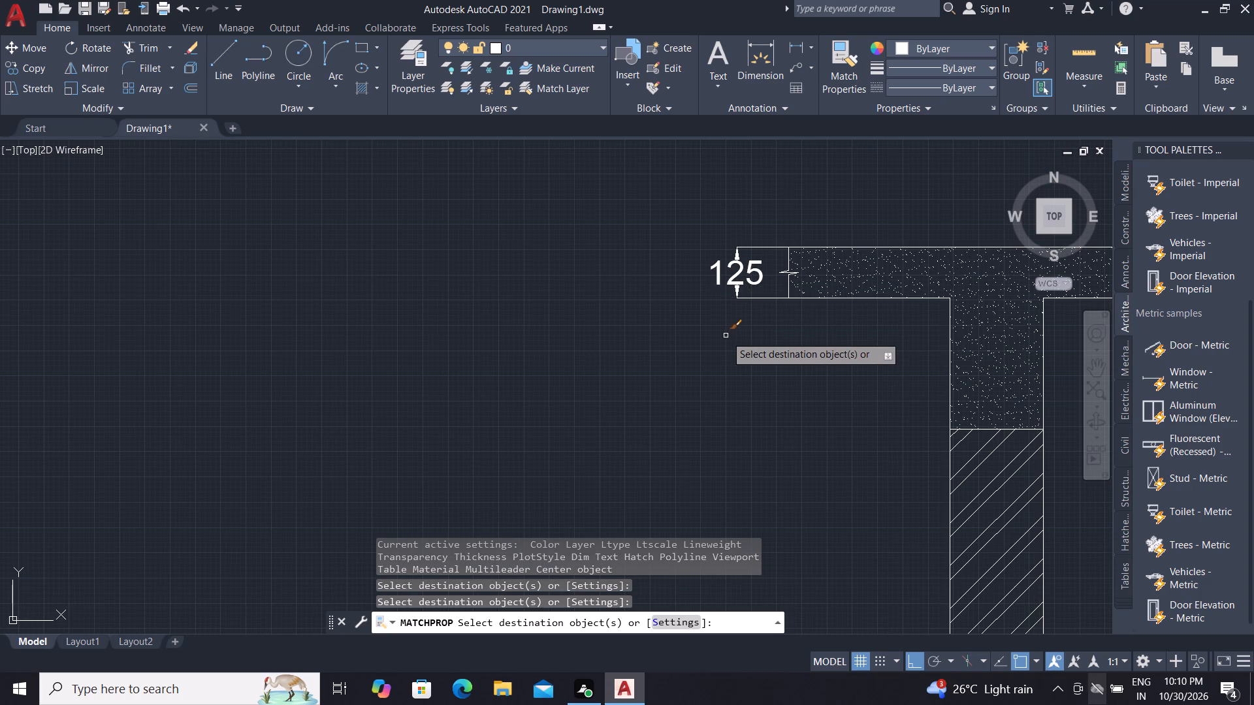
key("Escape")
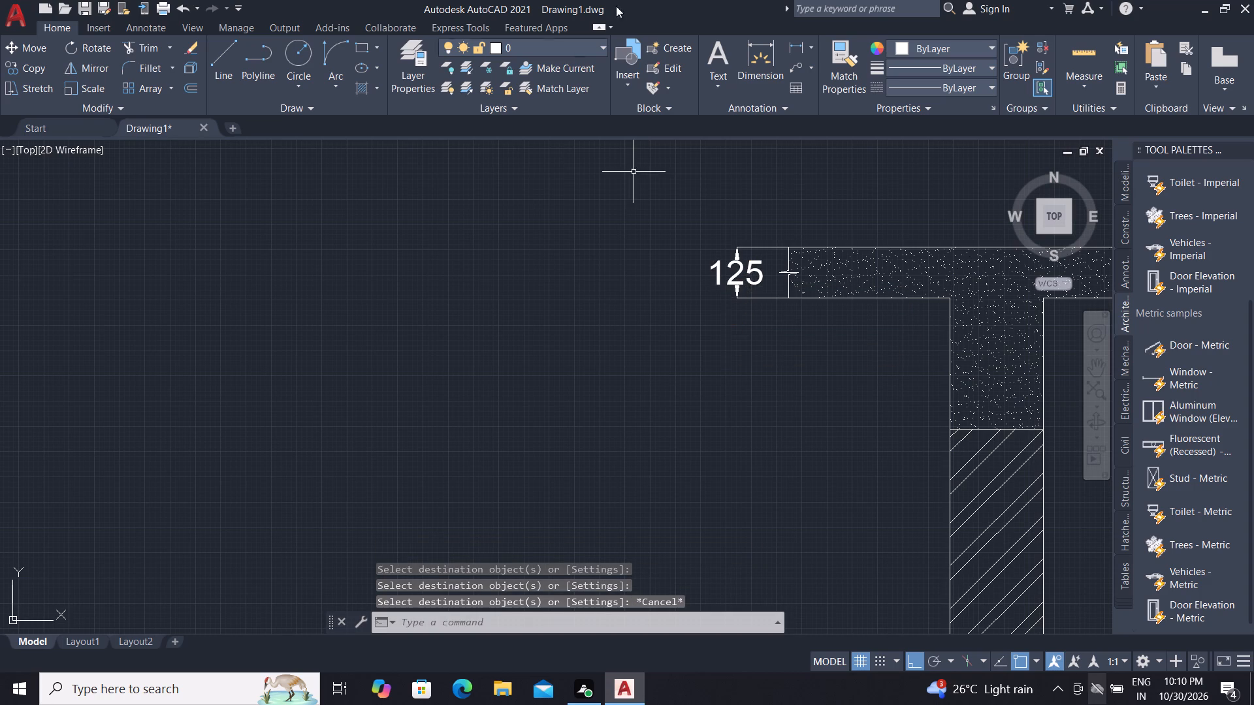
Add a vertical linear dimension for the beam's drop below the slab, beside the right-hand wall of section A-A.
scroll(739, 149, "down", 1)
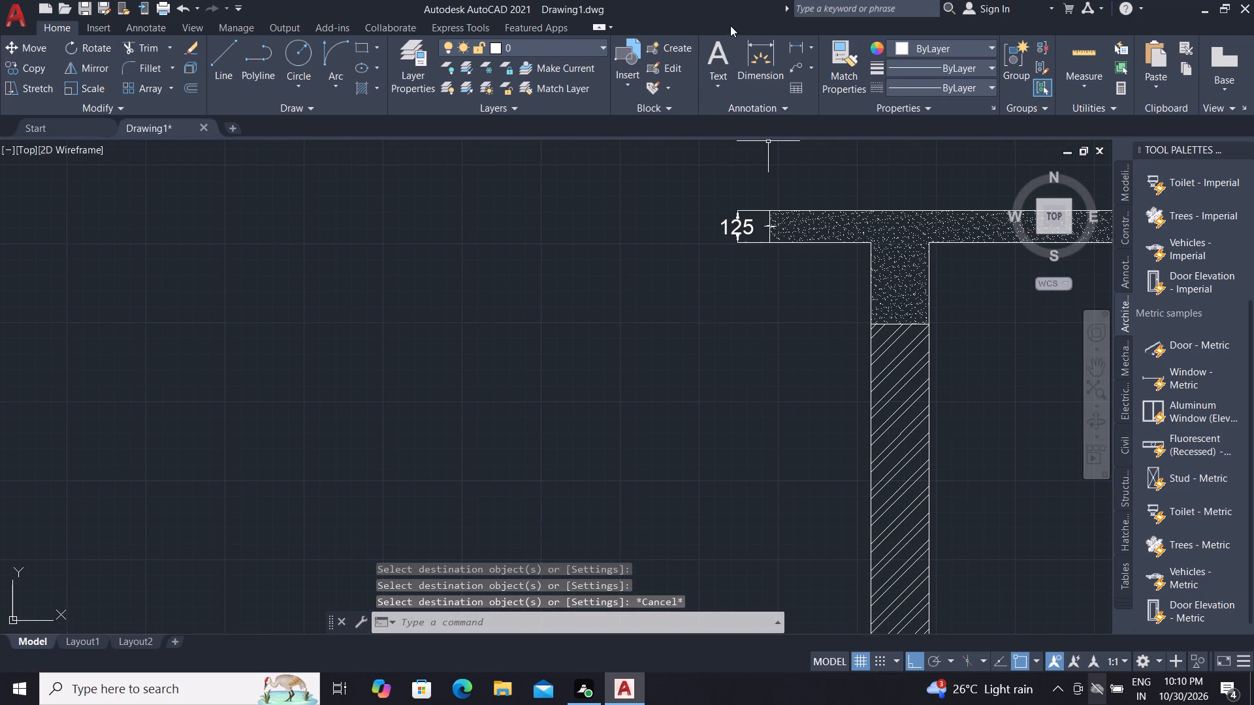
left_click(794, 44)
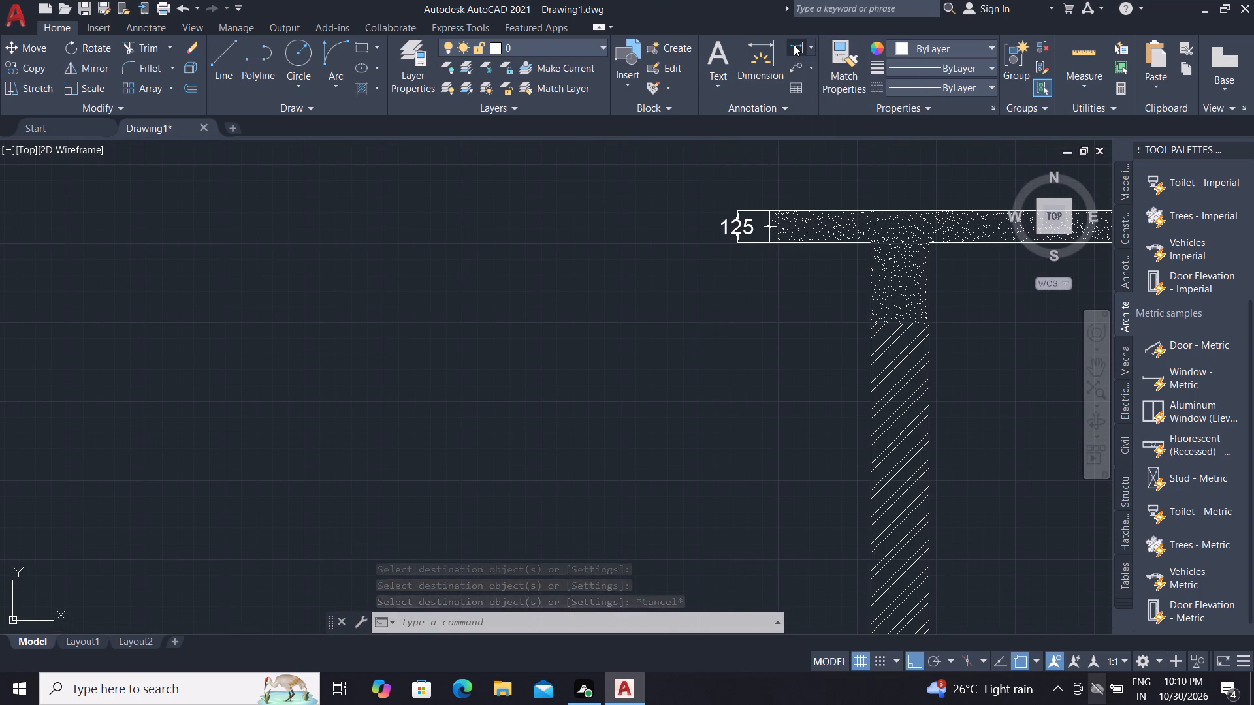
scroll(690, 303, "down", 5)
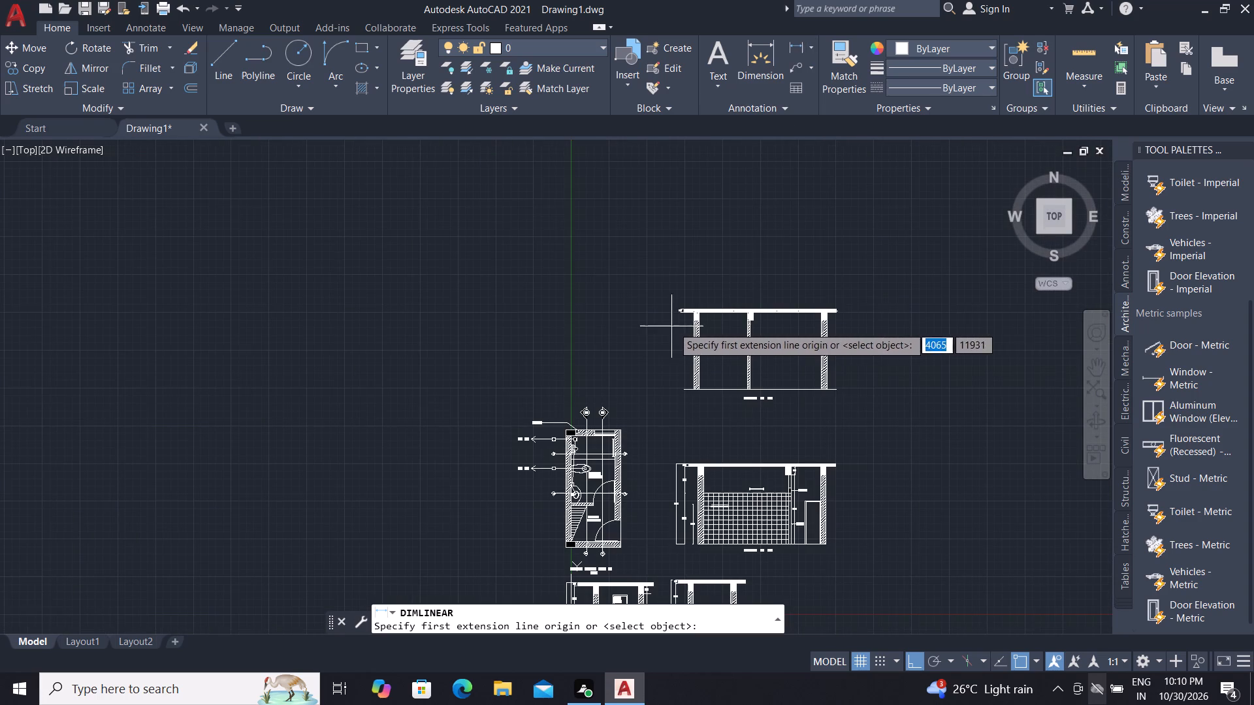
scroll(831, 312, "up", 6)
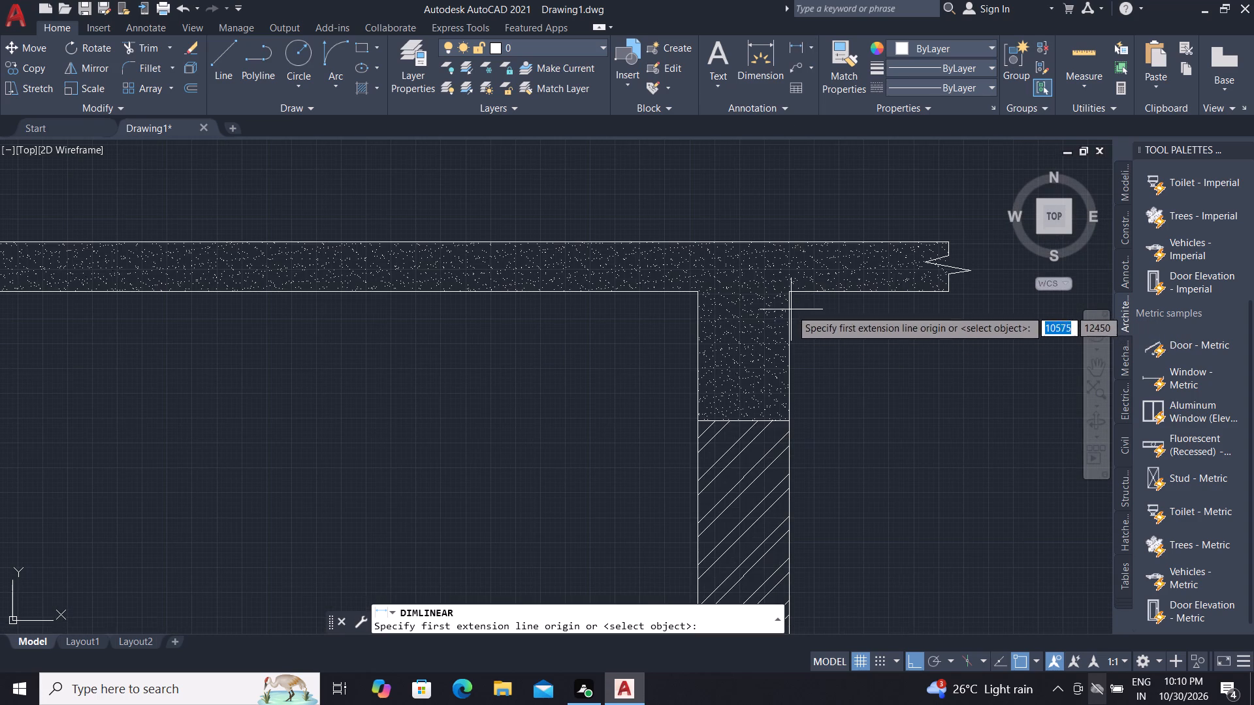
left_click(788, 293)
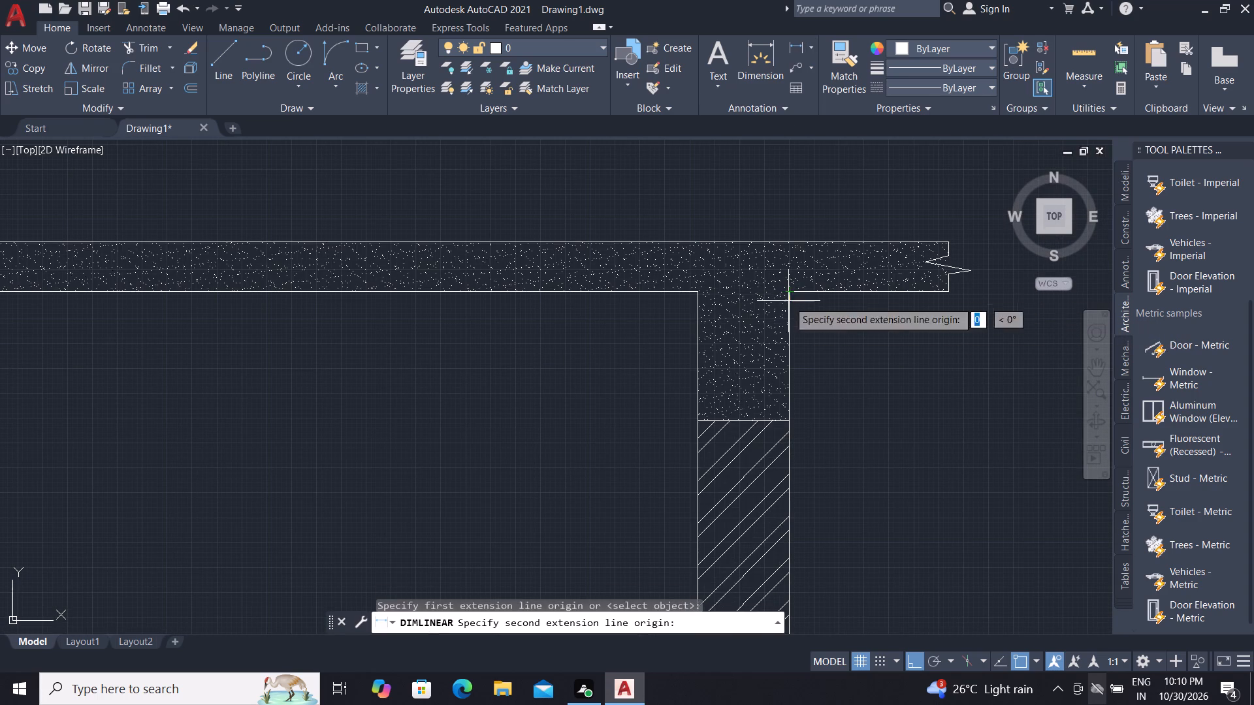
left_click(791, 421)
left_click(846, 418)
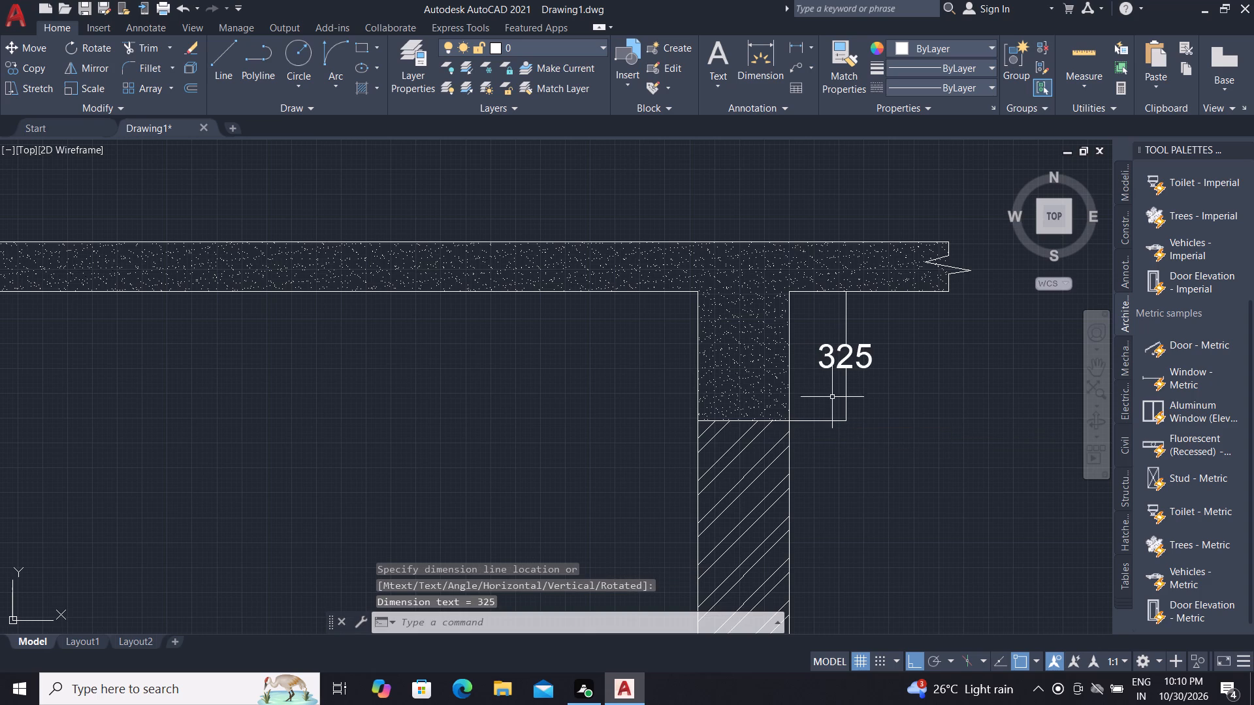
Match the properties of section A-A's slab thickness dimension onto the new beam depth dimension.
left_click(839, 76)
scroll(877, 184, "down", 2)
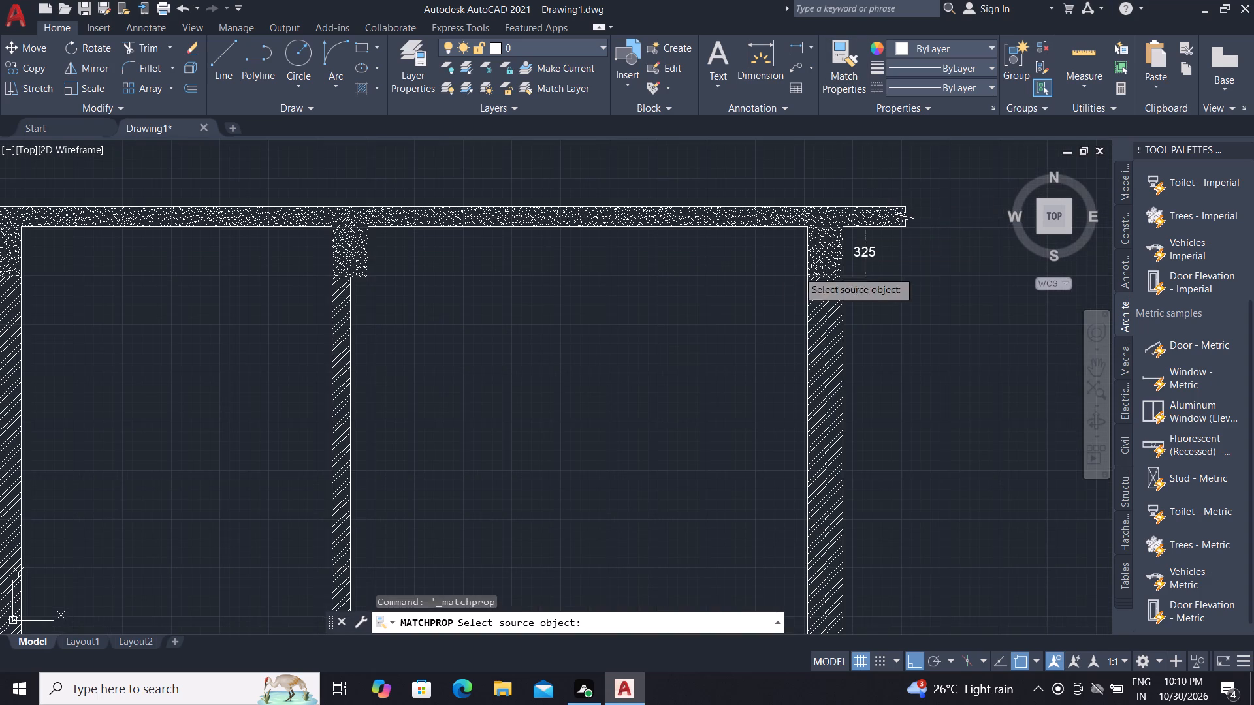
scroll(731, 330, "down", 1)
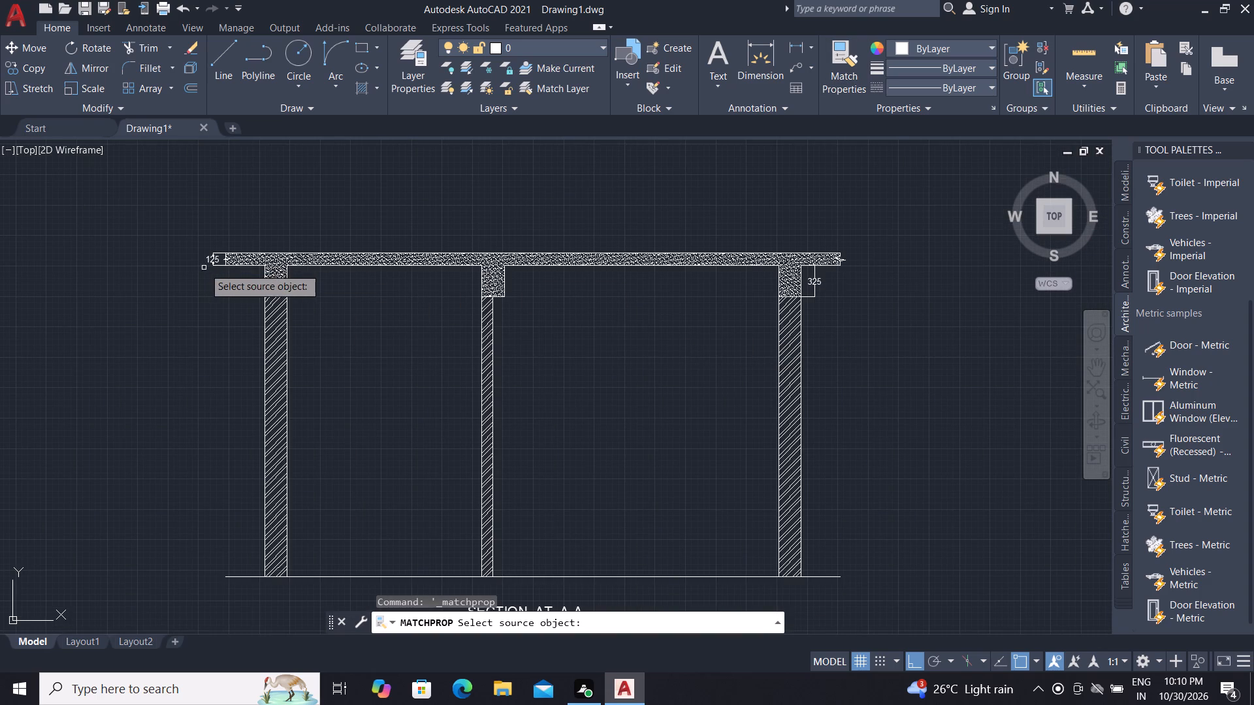
left_click(214, 261)
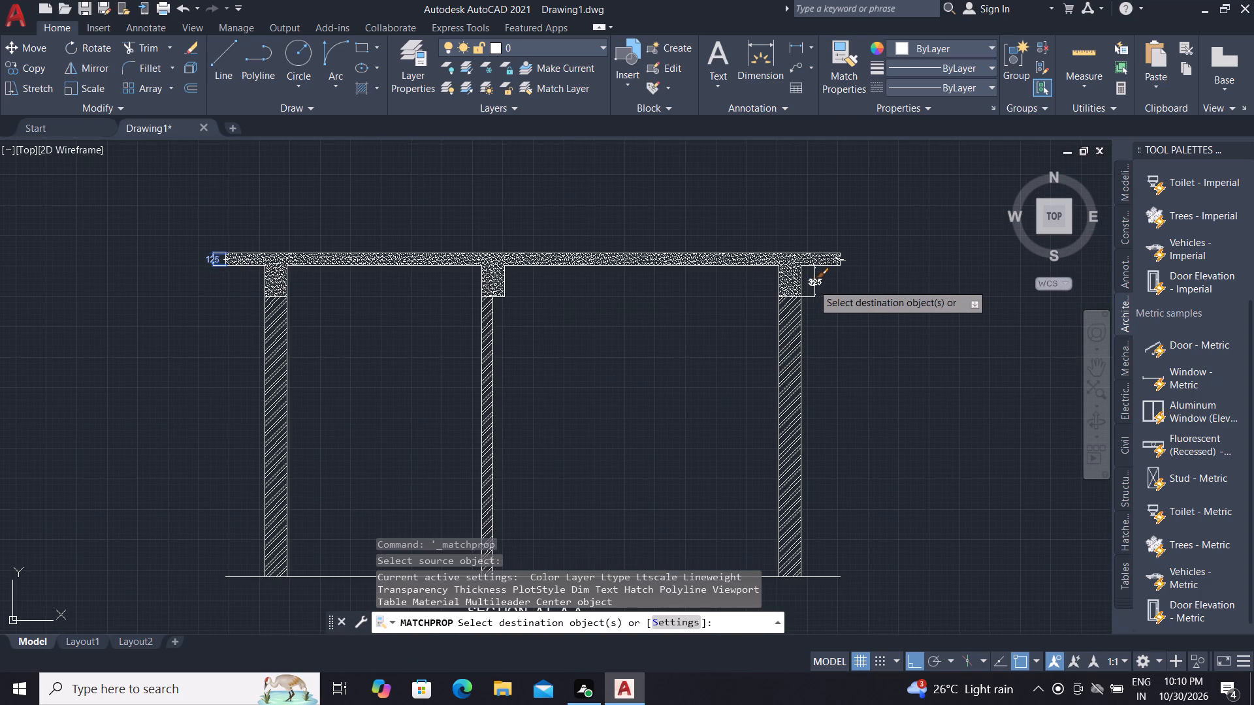
left_click(816, 283)
scroll(818, 283, "up", 4)
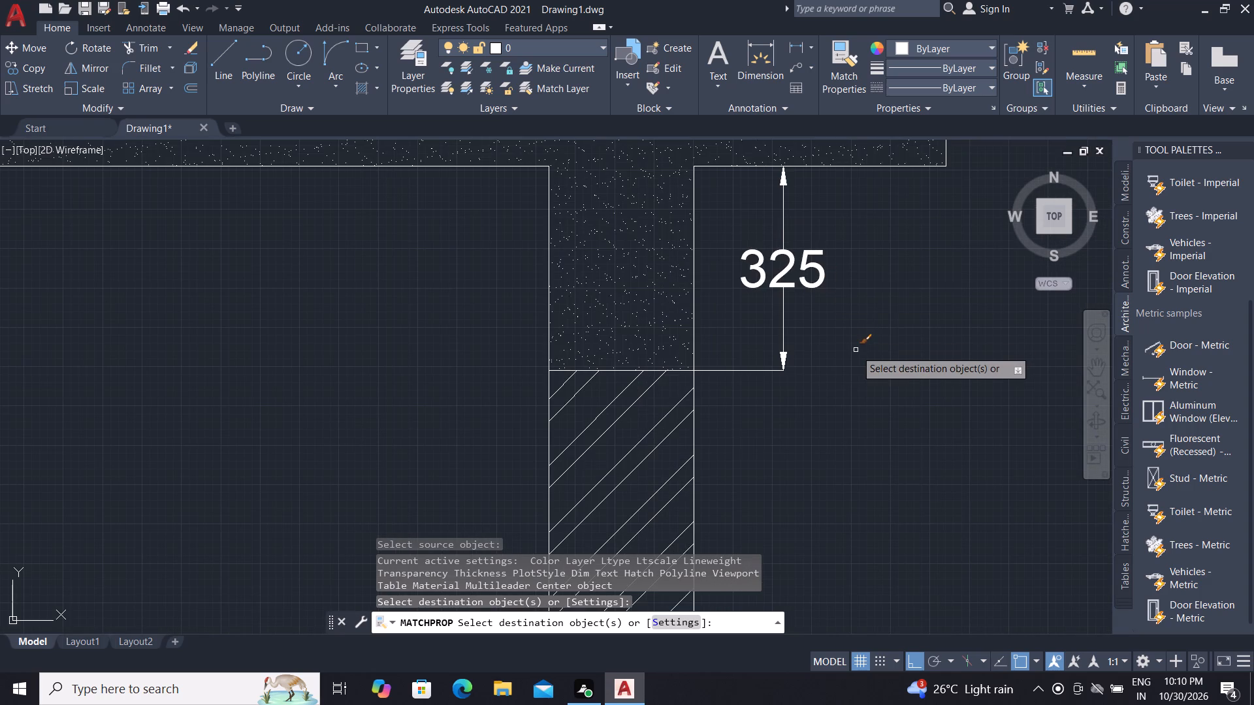
key("Escape")
key("Escape")
key("Escape")
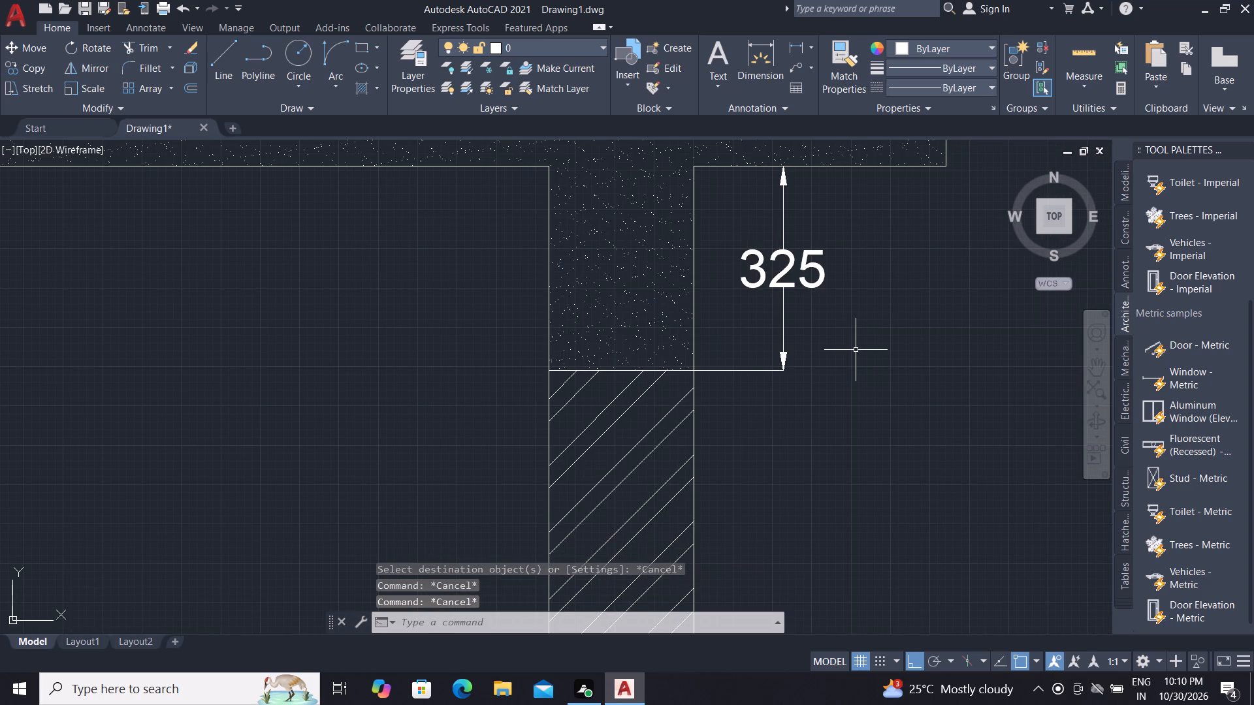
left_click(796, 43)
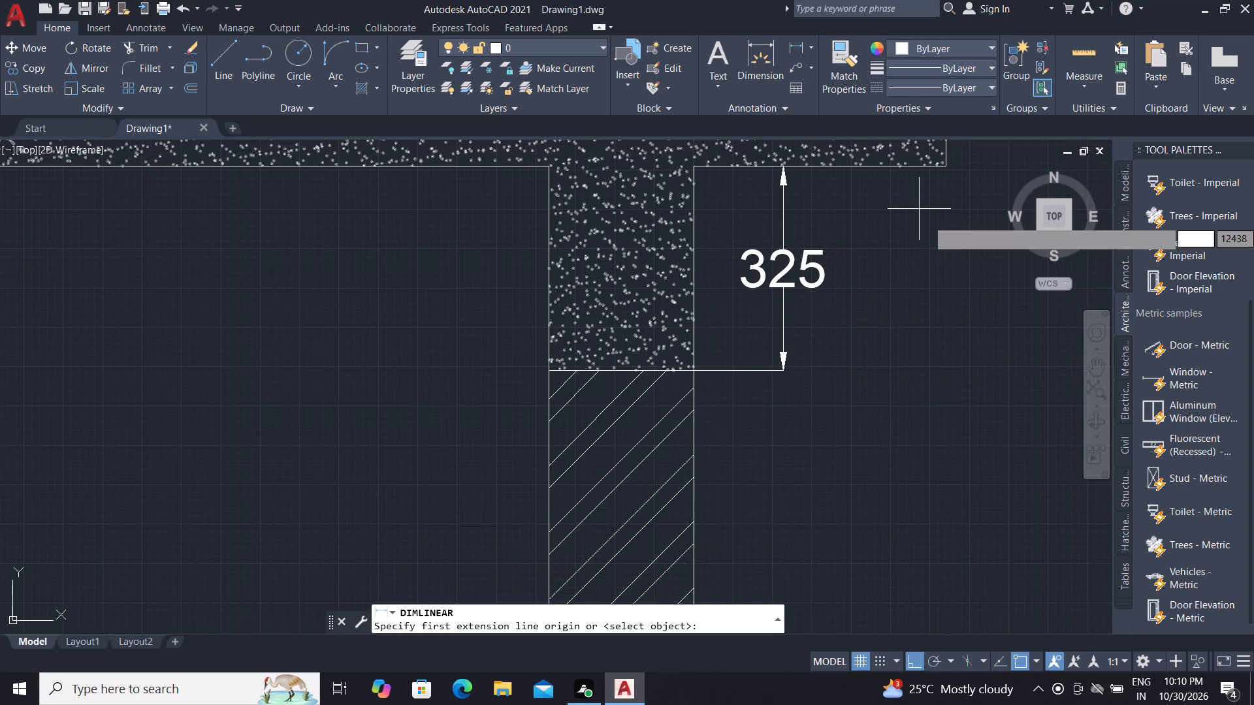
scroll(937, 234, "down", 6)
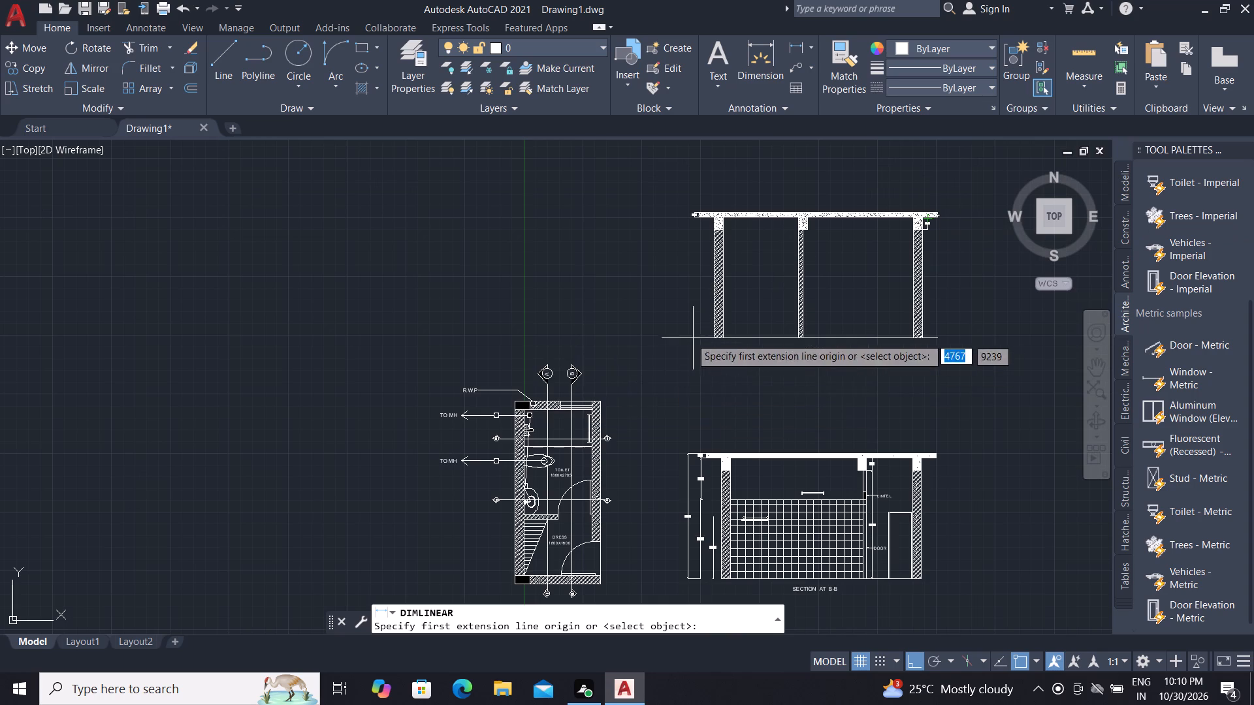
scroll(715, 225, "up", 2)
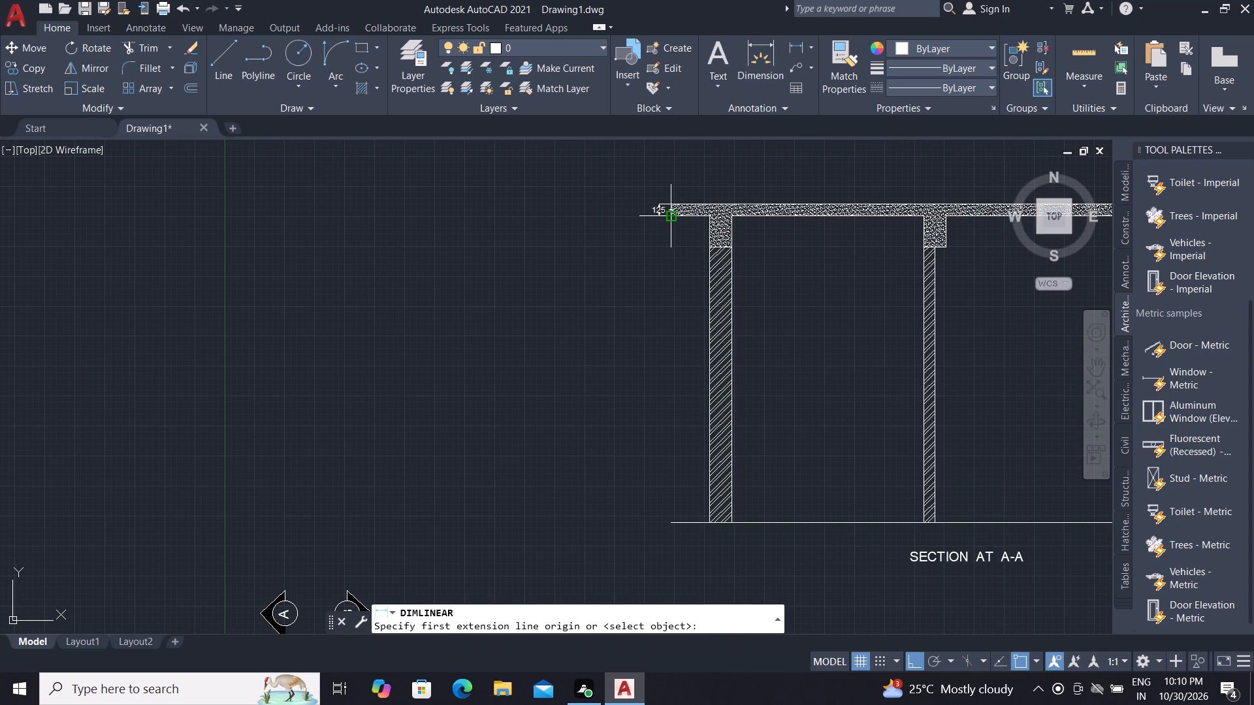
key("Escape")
Offset the slab's underside line in the left bay of section A-A downwards by 1100.
type("O")
key("space")
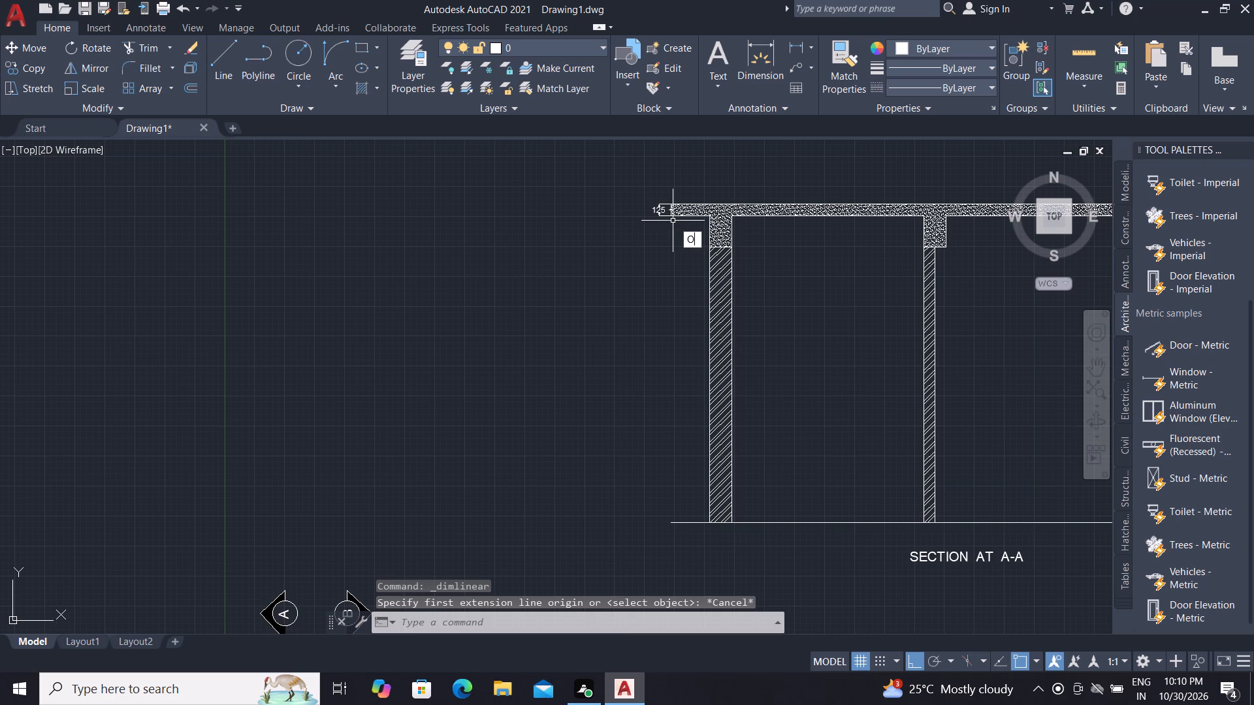
type("11")
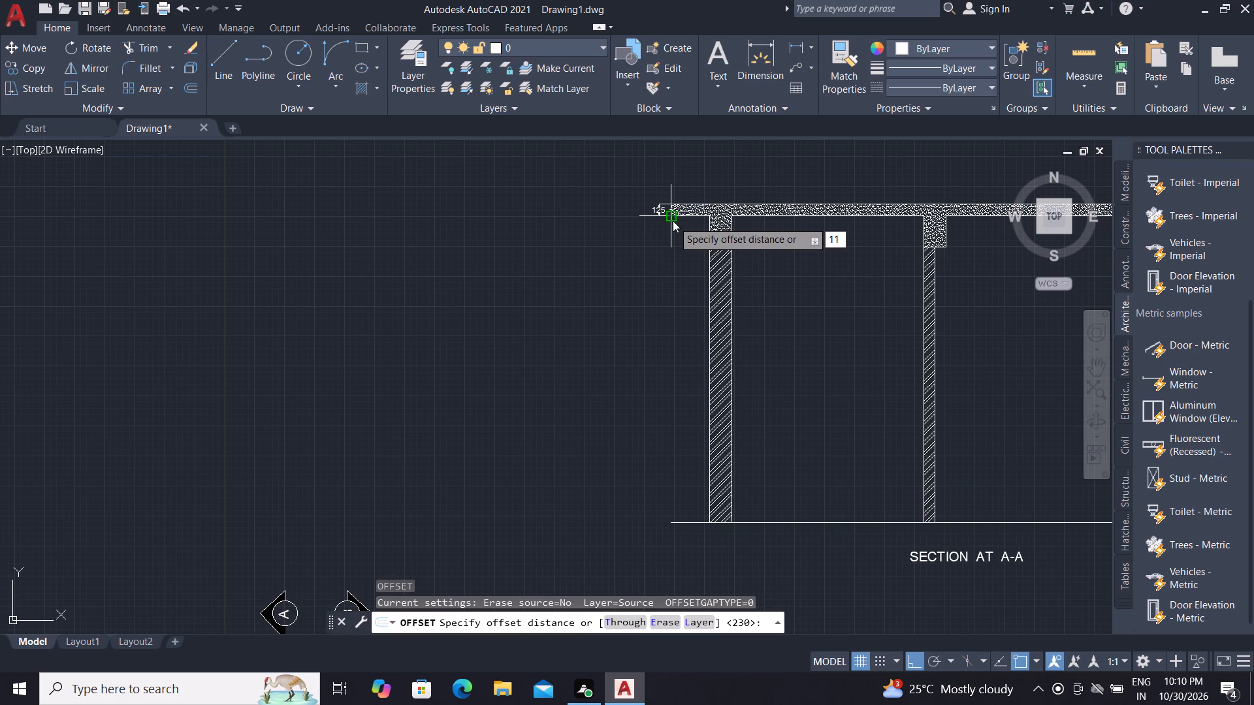
type("00")
key("space")
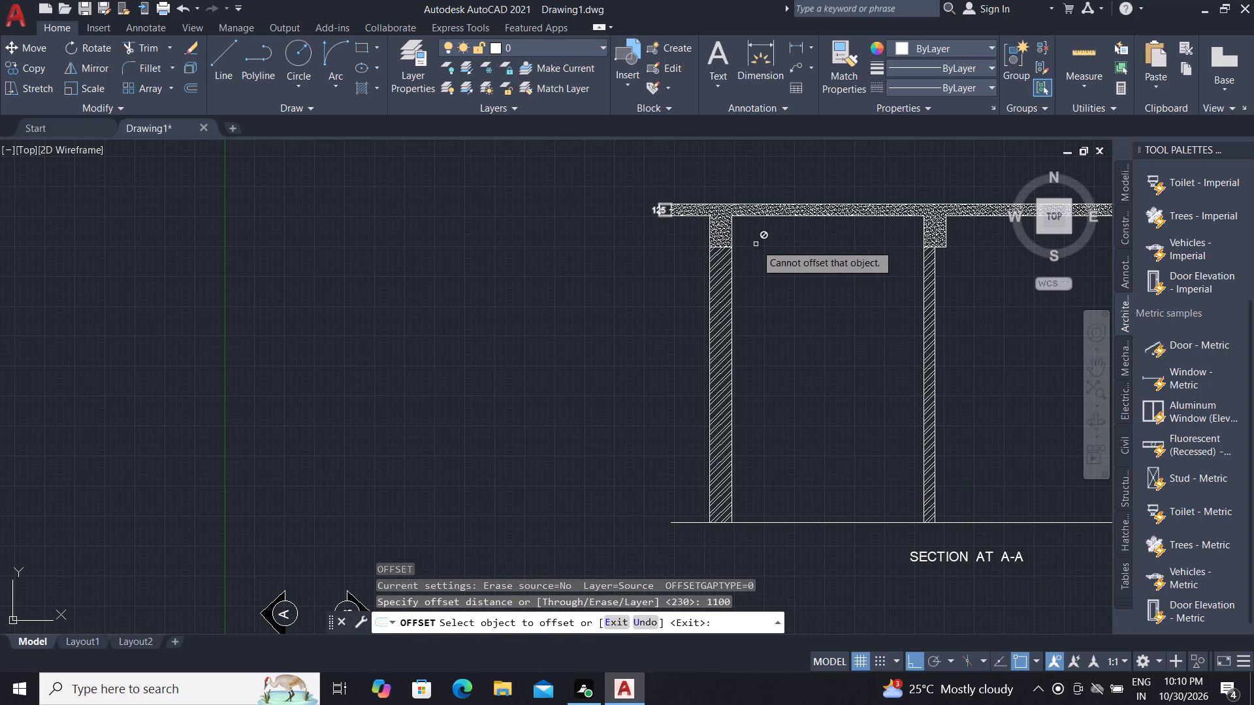
left_click(767, 217)
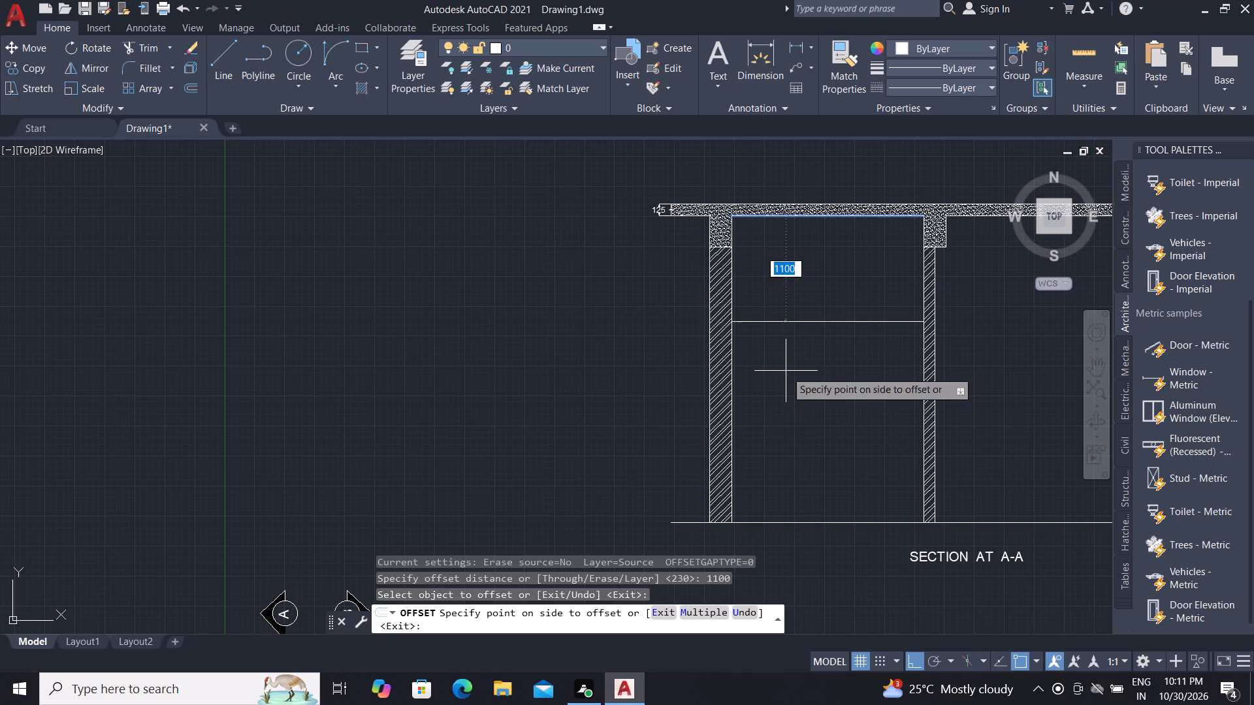
left_click(786, 371)
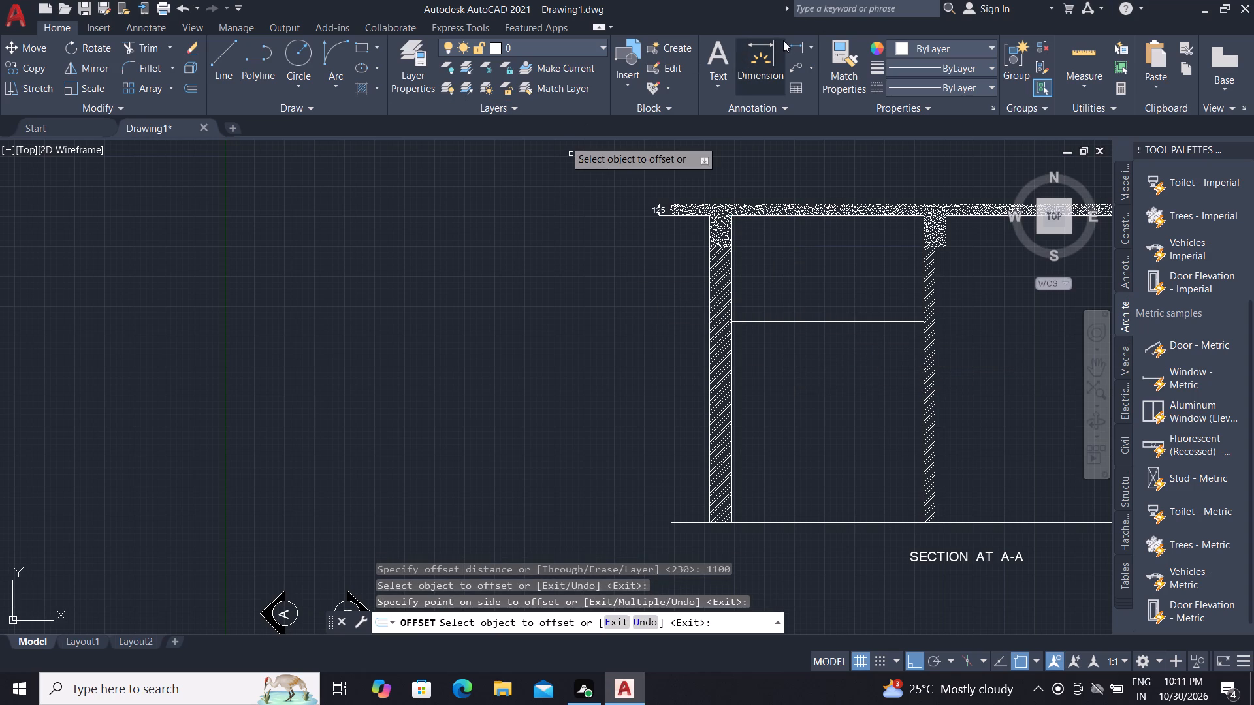
Add a vertical linear dimension from the offset line's level up to the slab's underside, aligned below the slab thickness dimension.
left_click(802, 42)
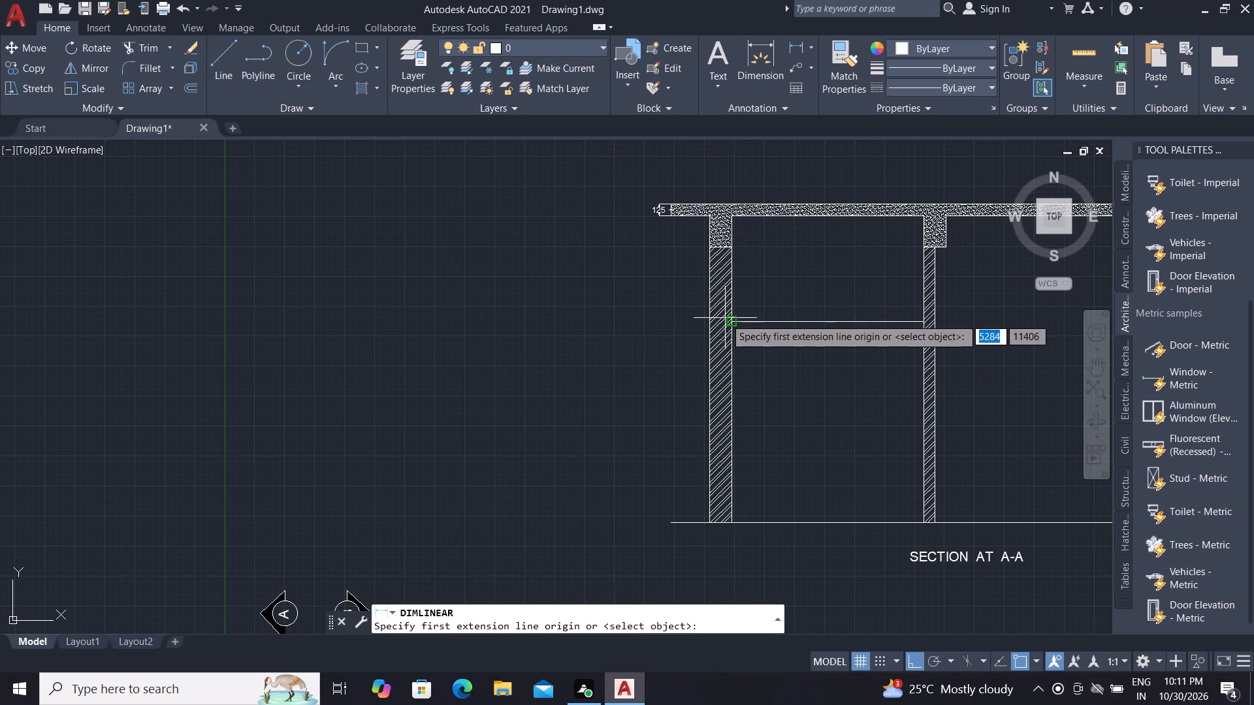
left_click(664, 322)
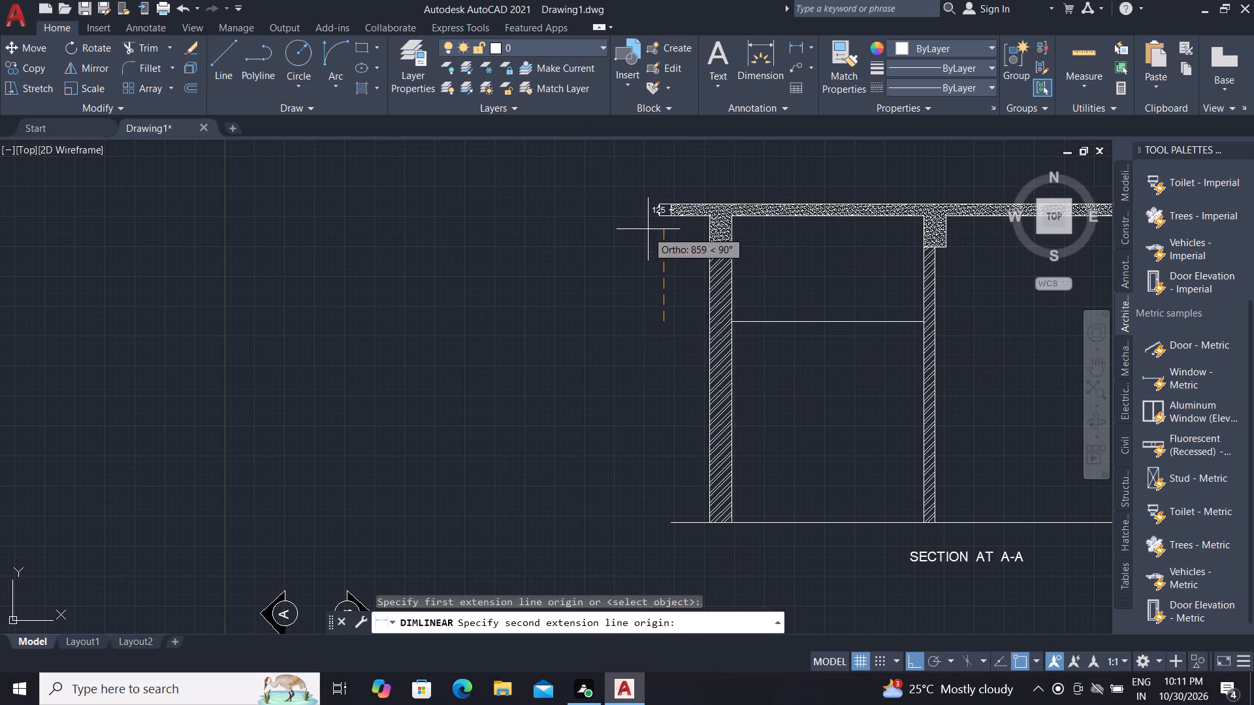
scroll(663, 208, "up", 2)
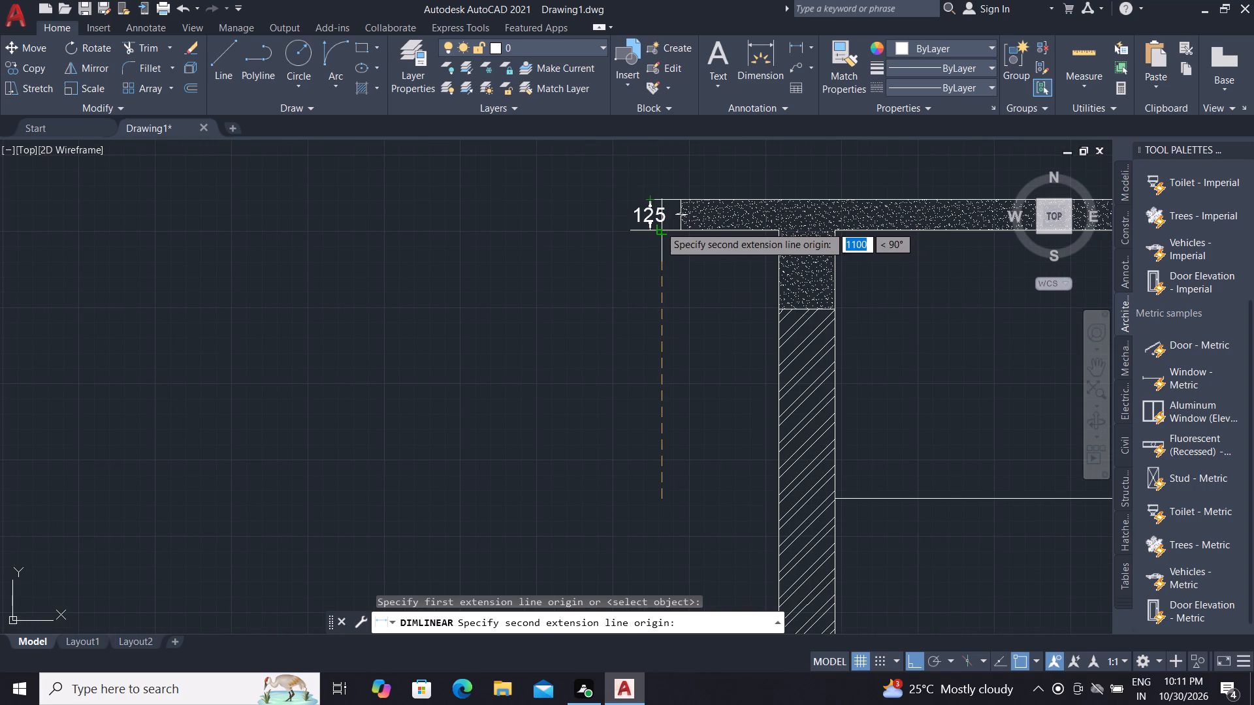
left_click(660, 226)
left_click(653, 230)
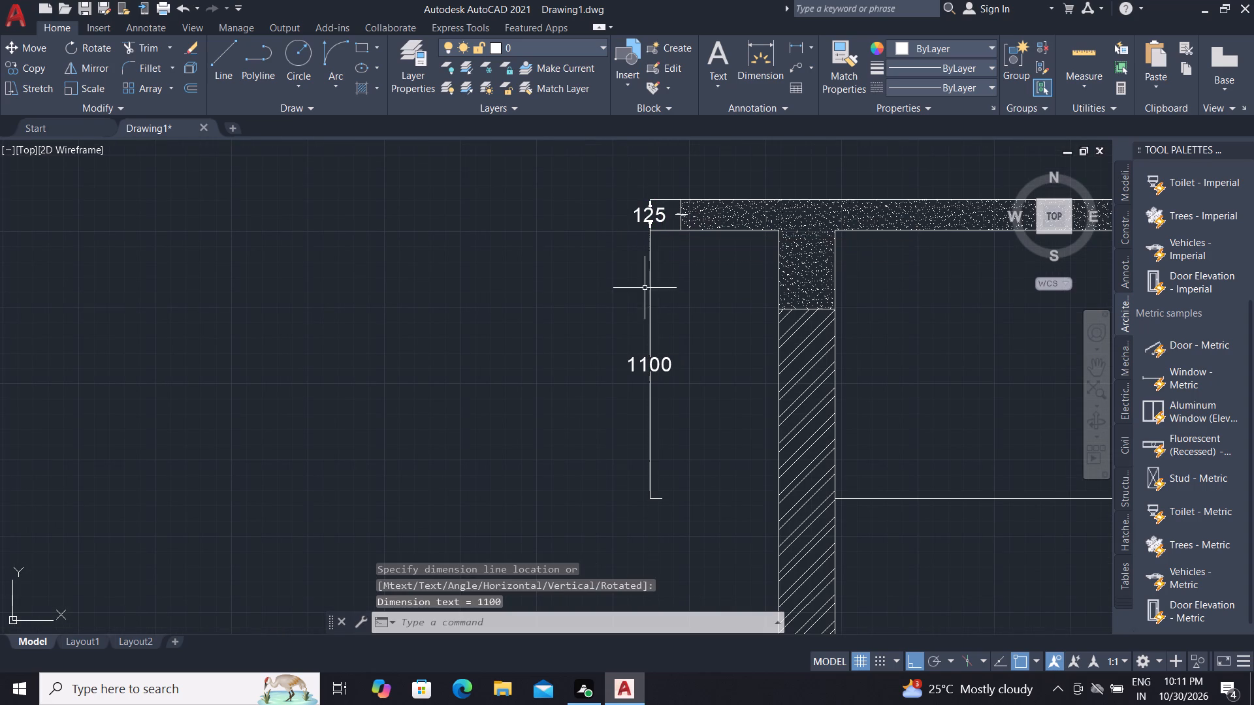
Match the properties of the slab thickness dimension onto the new vertical dimension below it.
left_click(843, 84)
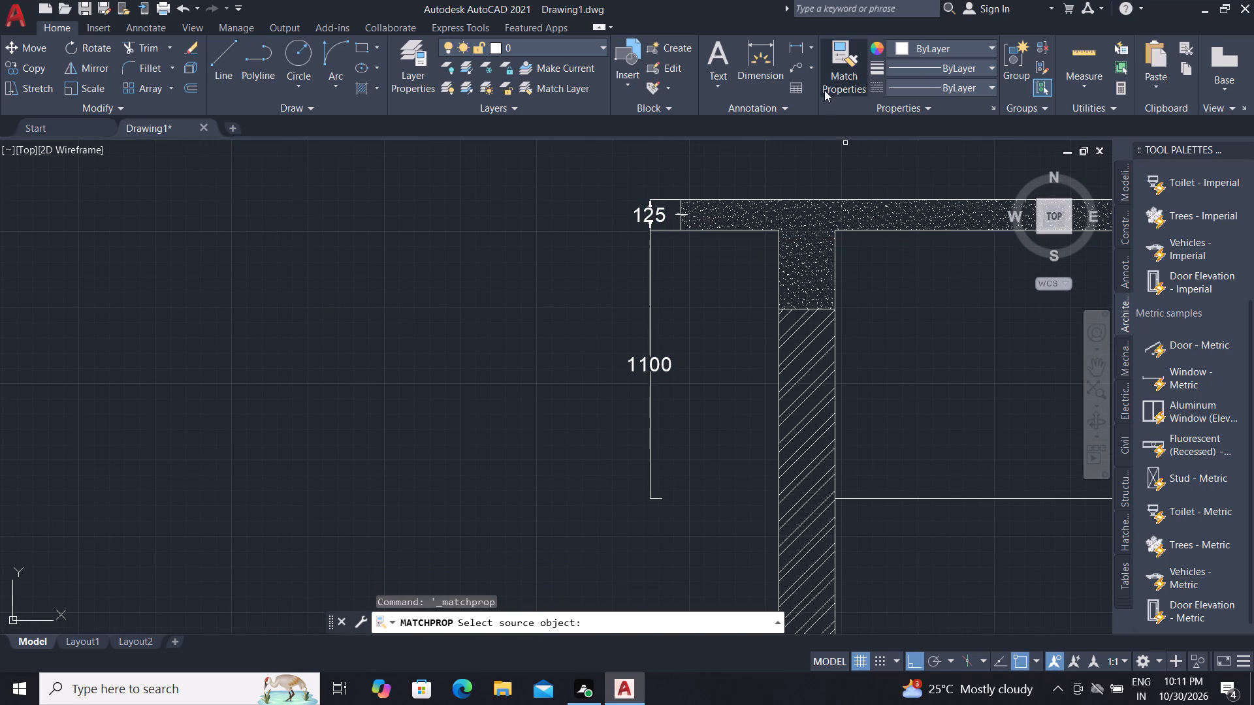
left_click(649, 220)
left_click(651, 260)
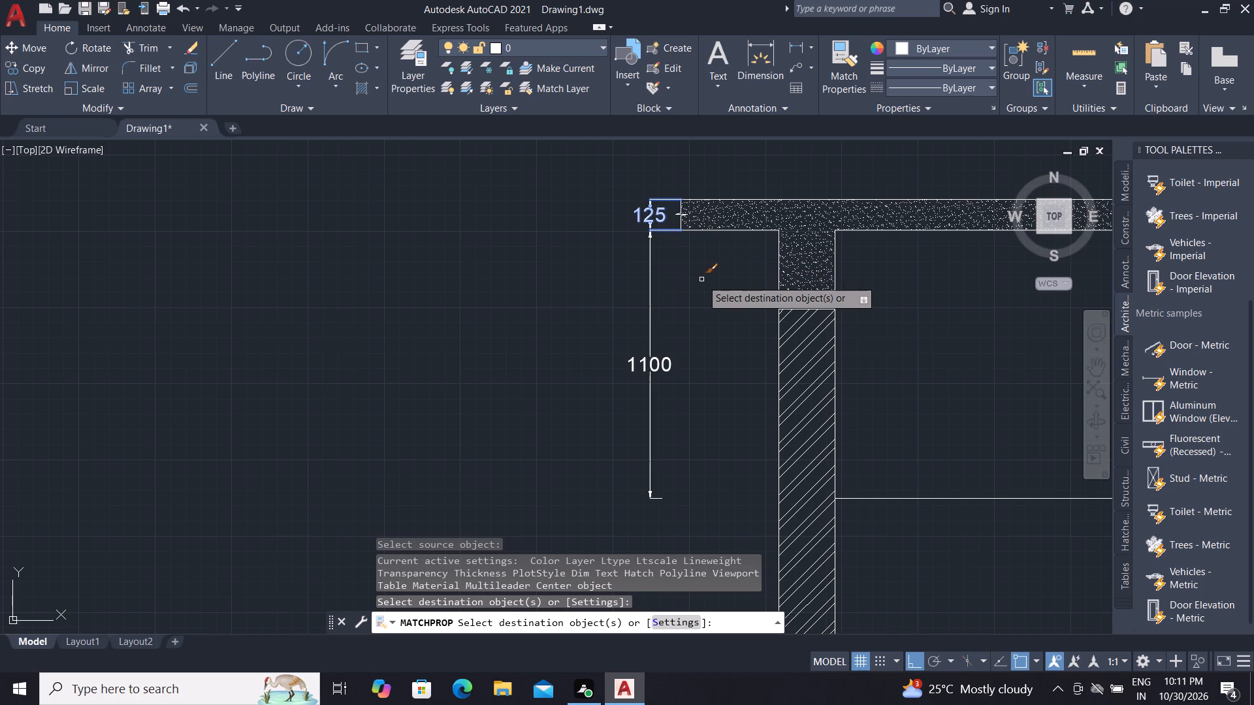
key("Escape")
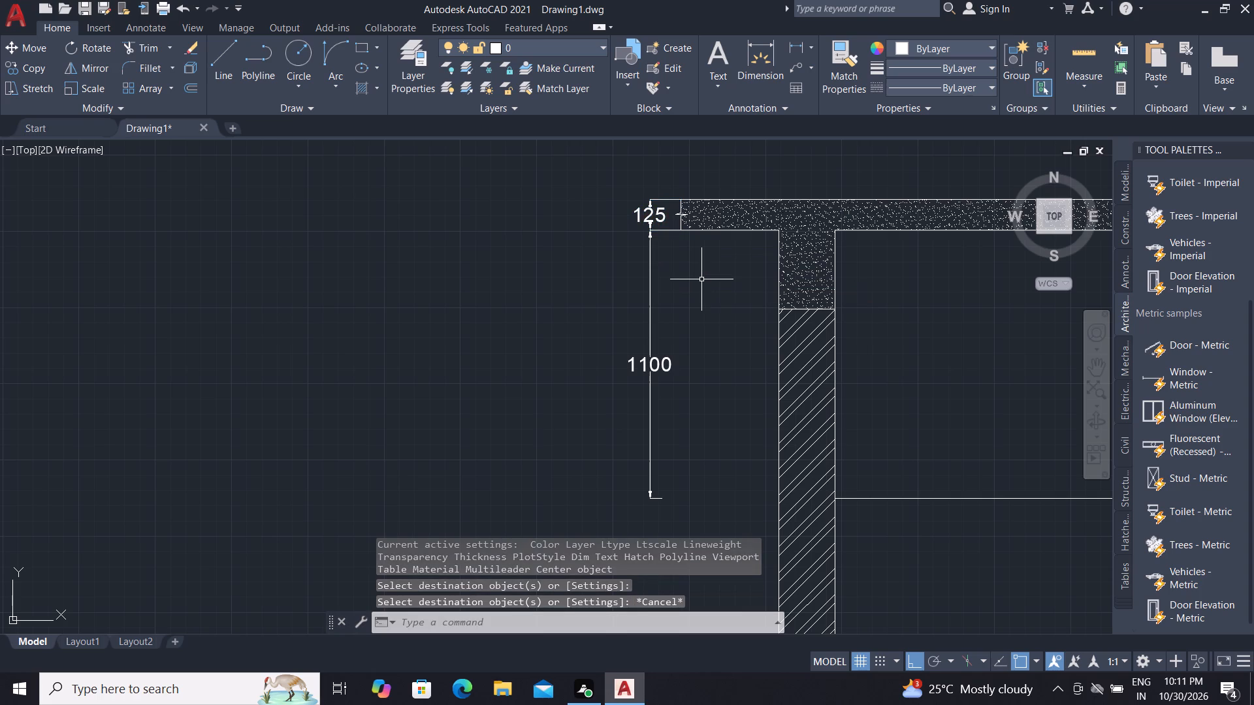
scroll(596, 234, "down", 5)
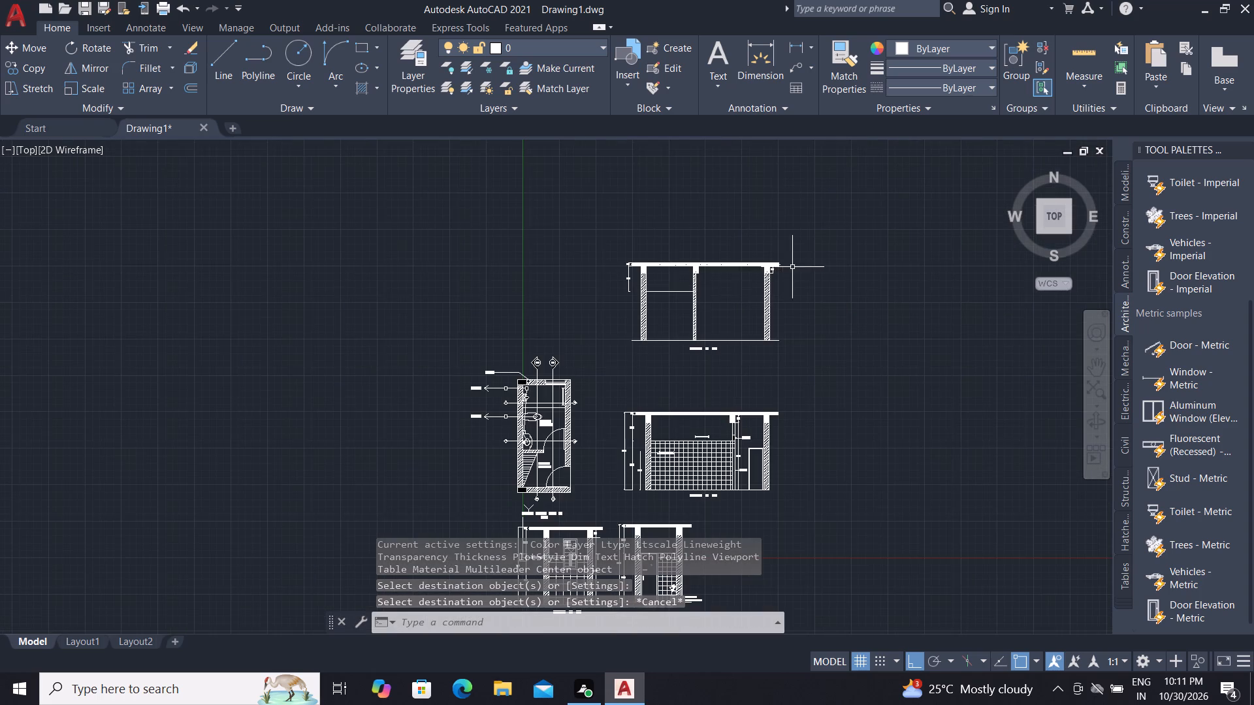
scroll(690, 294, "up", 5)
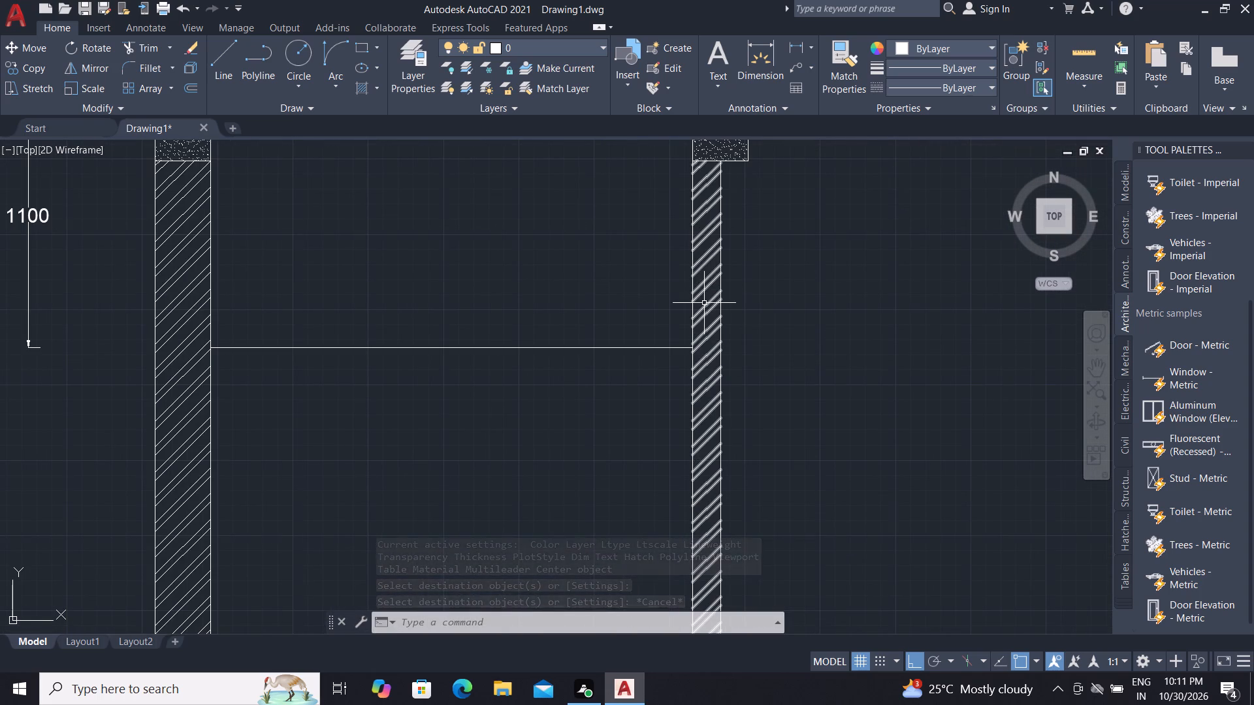
Extend the offset line in section A-A's left bay through the middle wall to the inner face of the right outer wall.
type("EX")
key("space")
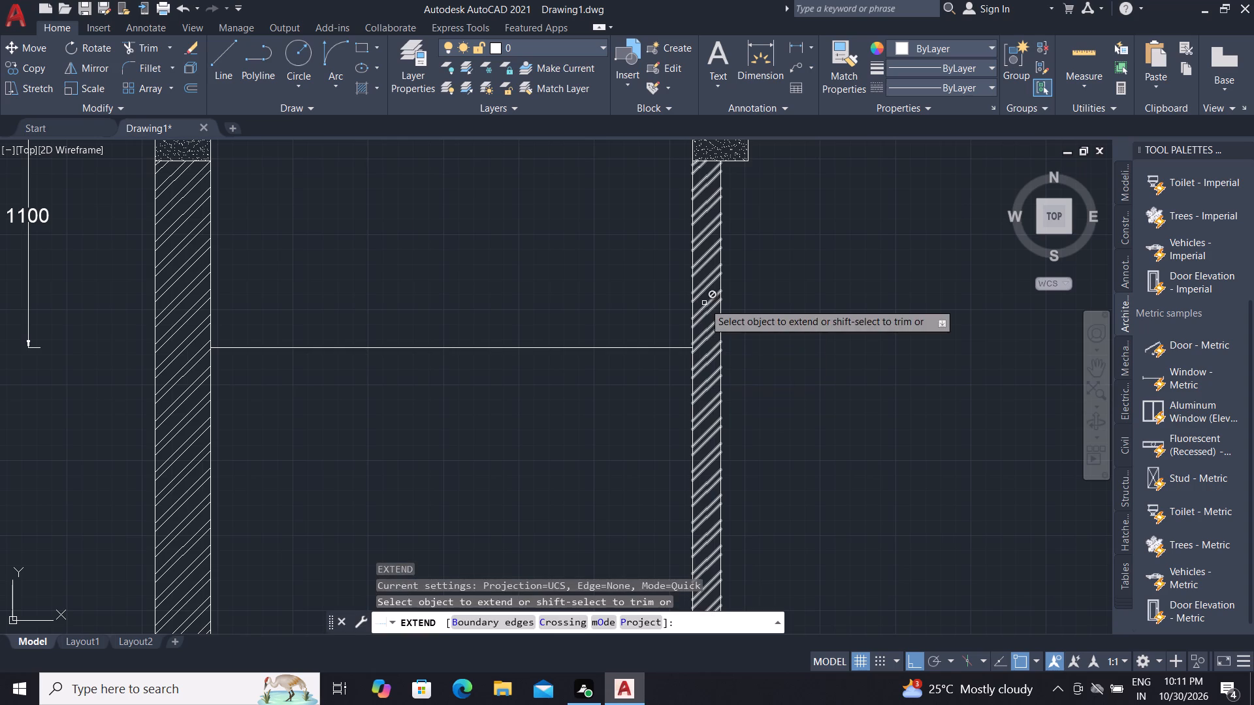
left_click(684, 347)
left_click(684, 348)
double_click(684, 348)
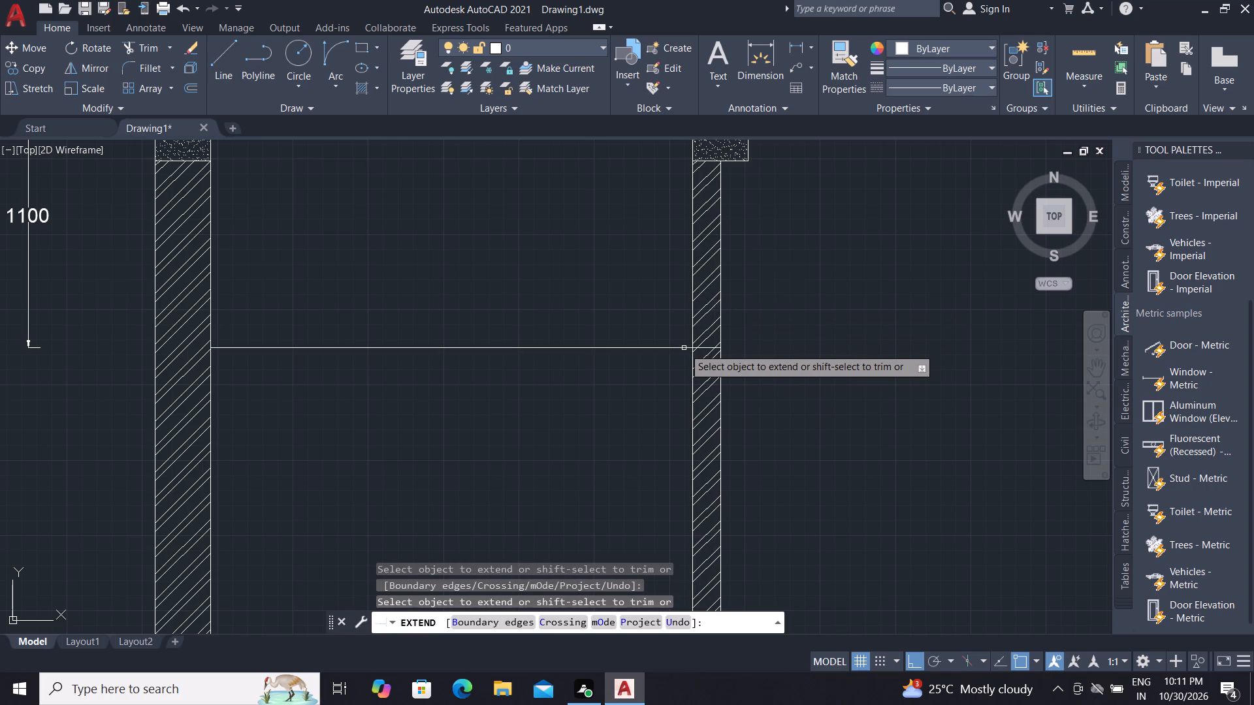
left_click(684, 348)
left_click(684, 348)
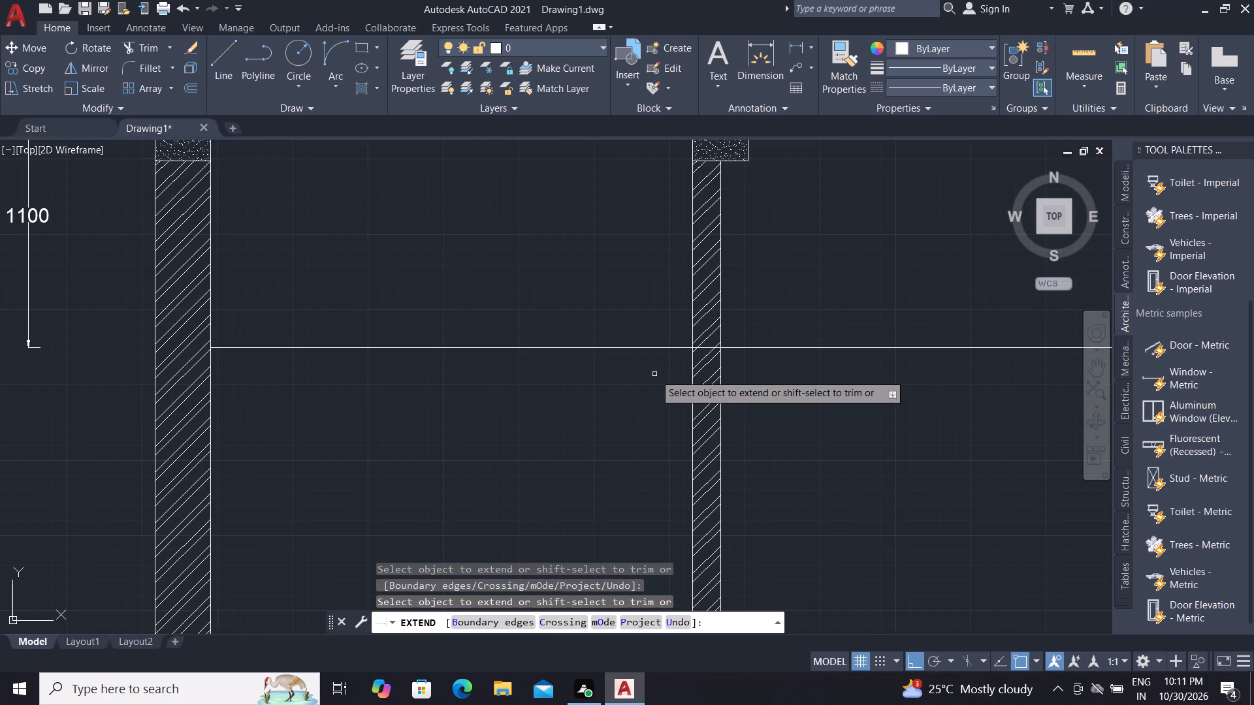
key("Escape")
Trim the extended line out of the left bay and the middle wall's thickness, keeping only the right bay portion.
type("TR")
key("space")
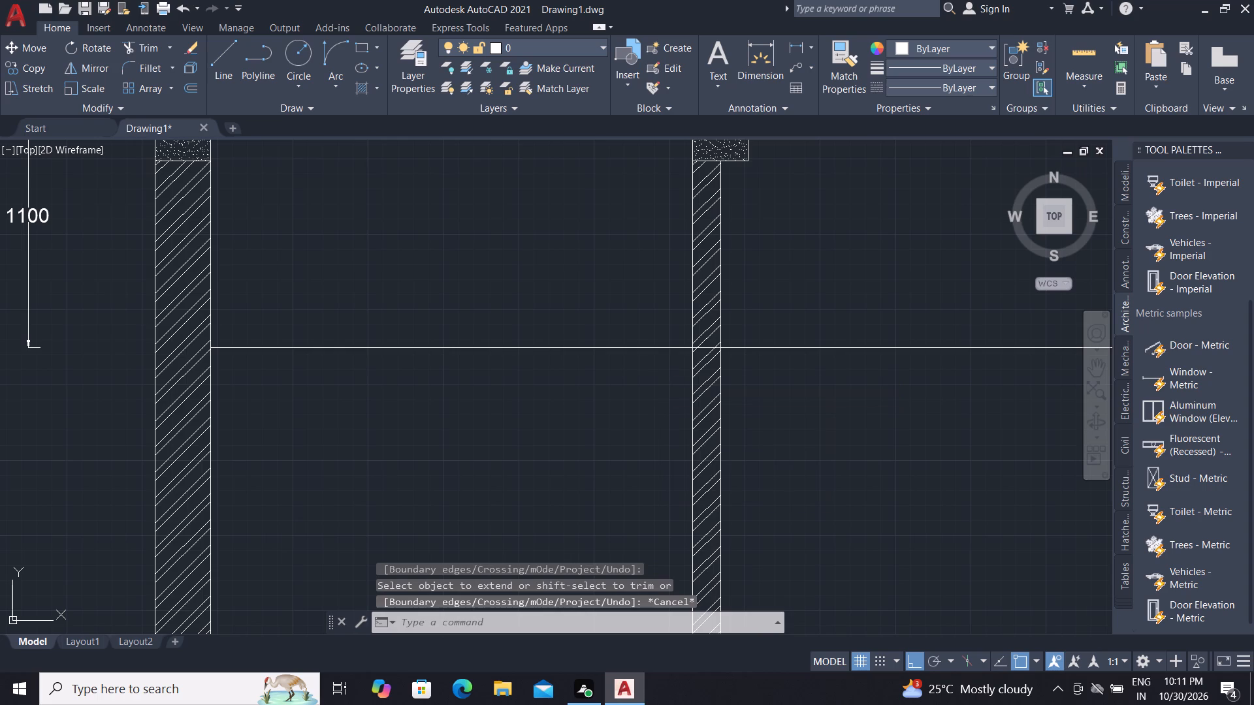
left_click(650, 296)
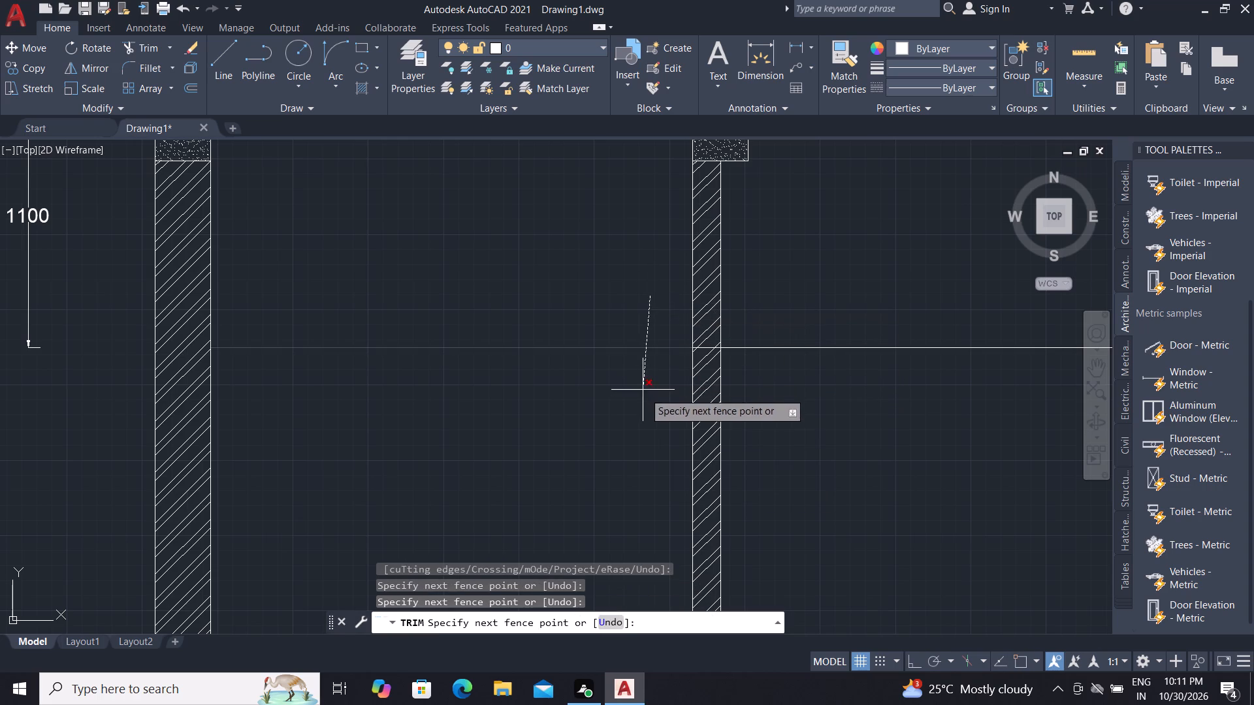
left_click(648, 385)
scroll(703, 339, "up", 4)
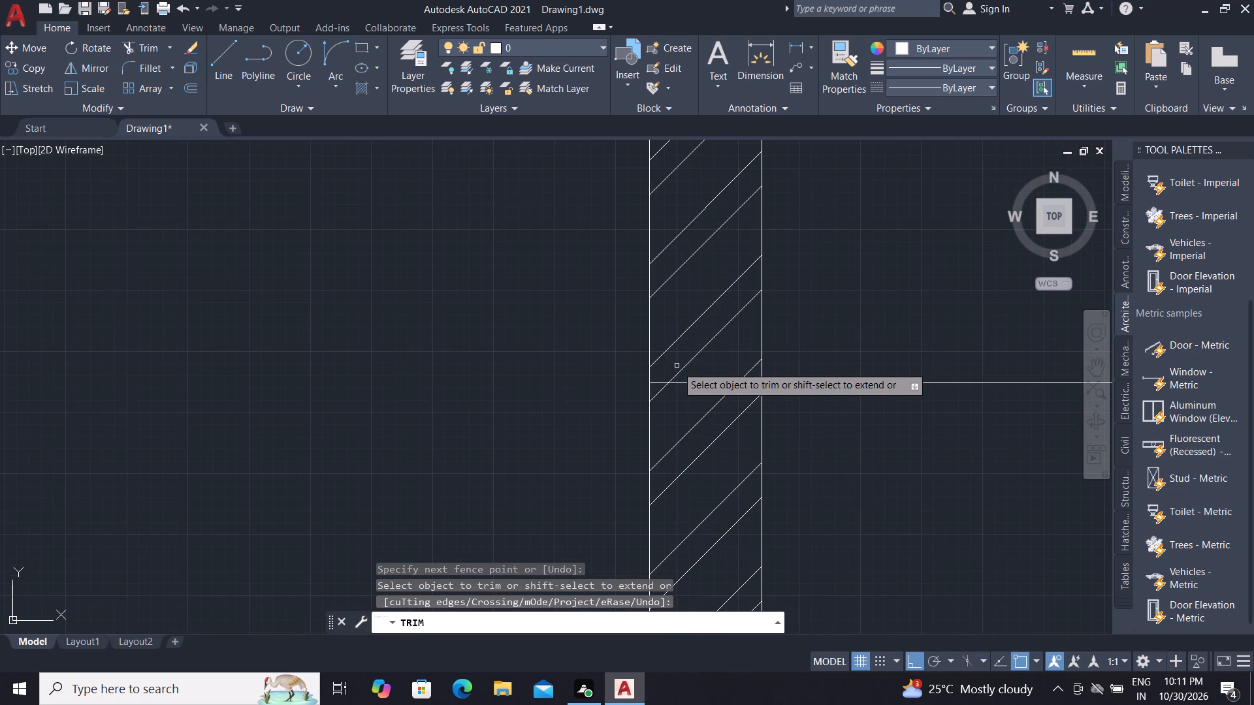
left_click(653, 381)
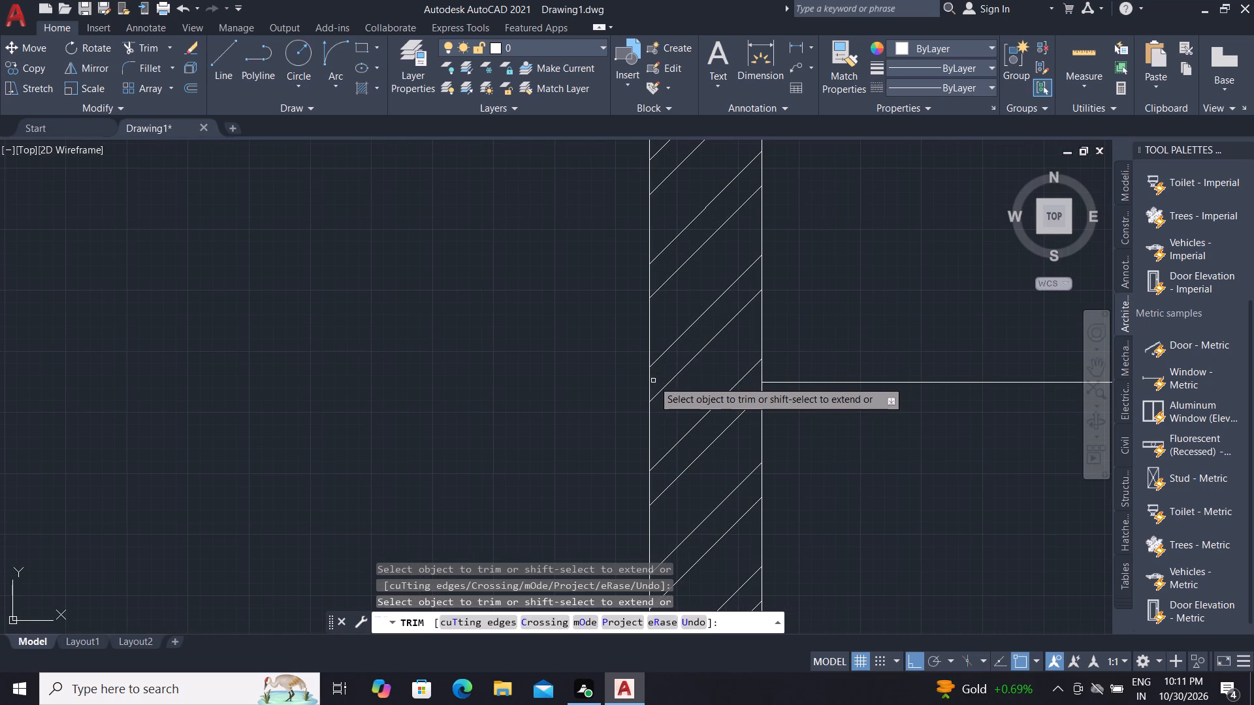
scroll(769, 374, "down", 2)
scroll(792, 431, "down", 4)
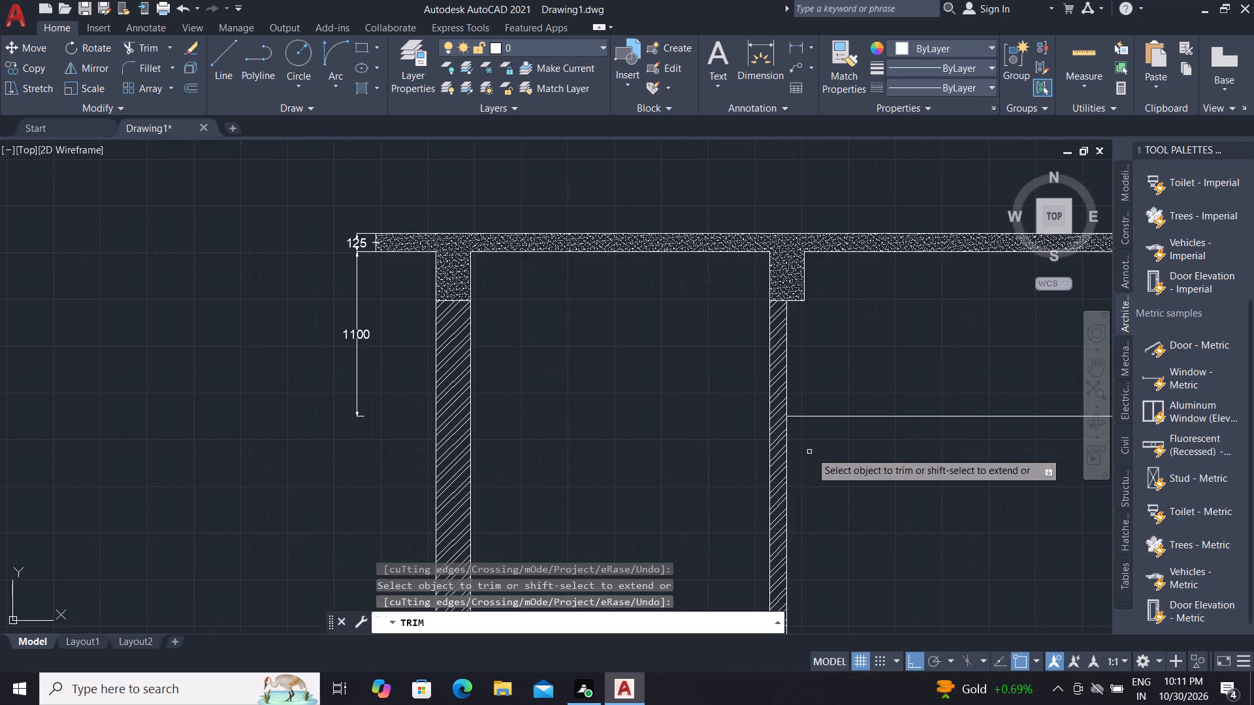
scroll(537, 373, "down", 2)
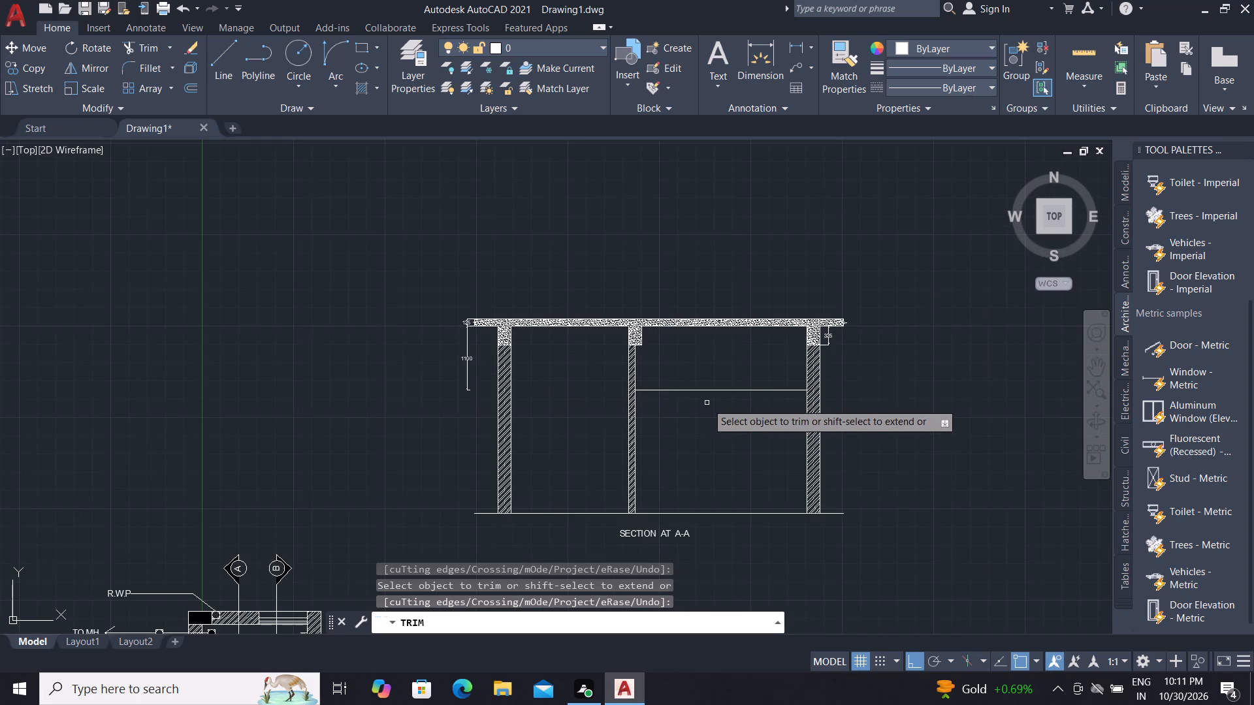
scroll(707, 403, "up", 2)
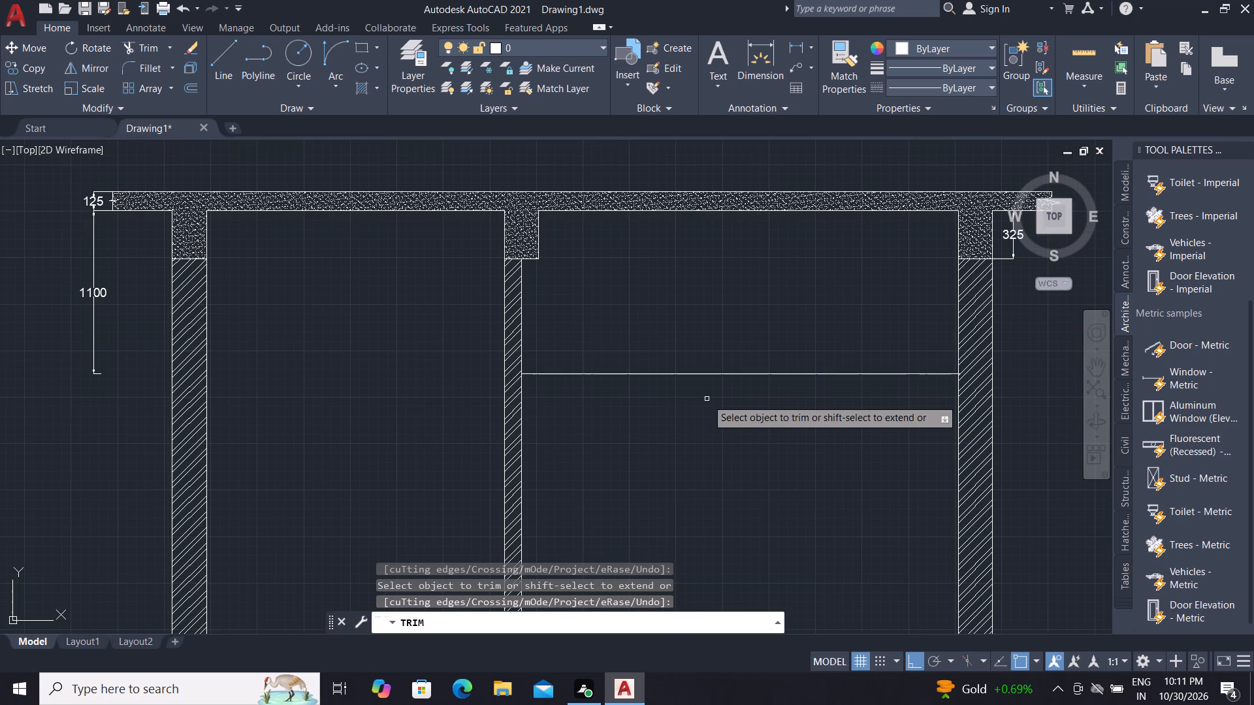
middle_click_drag(679, 388, 625, 363)
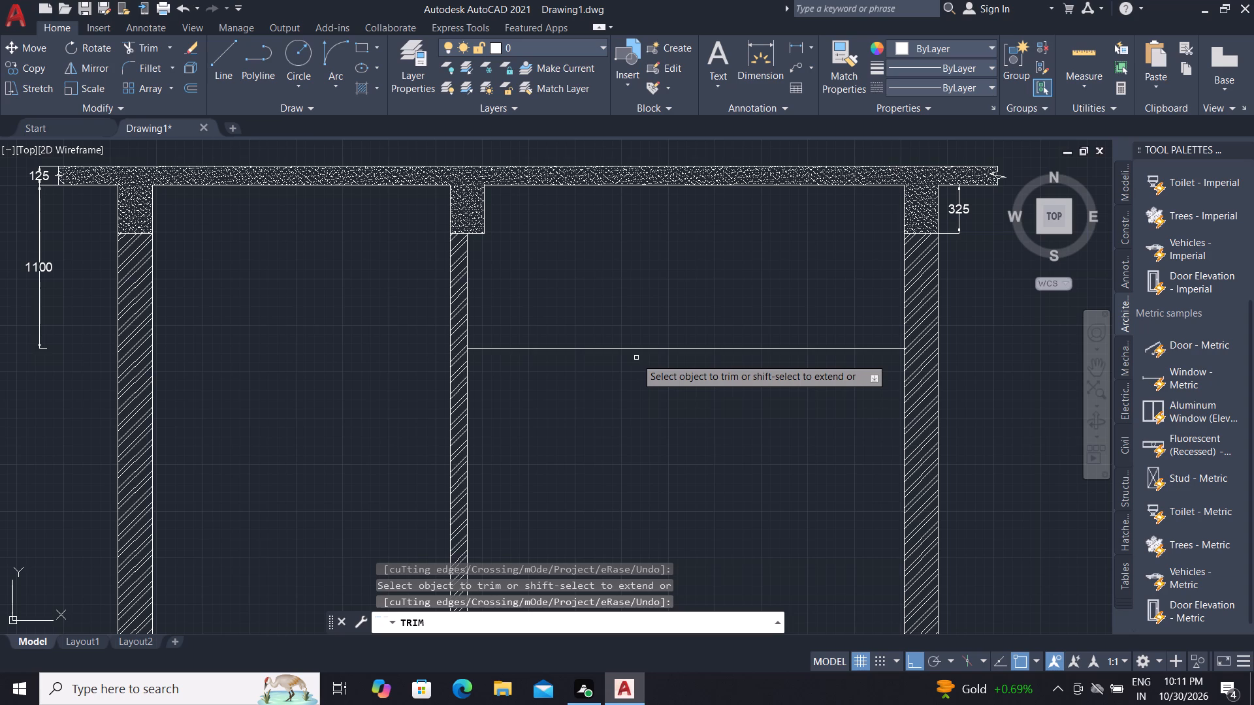
key("Escape")
key("Escape")
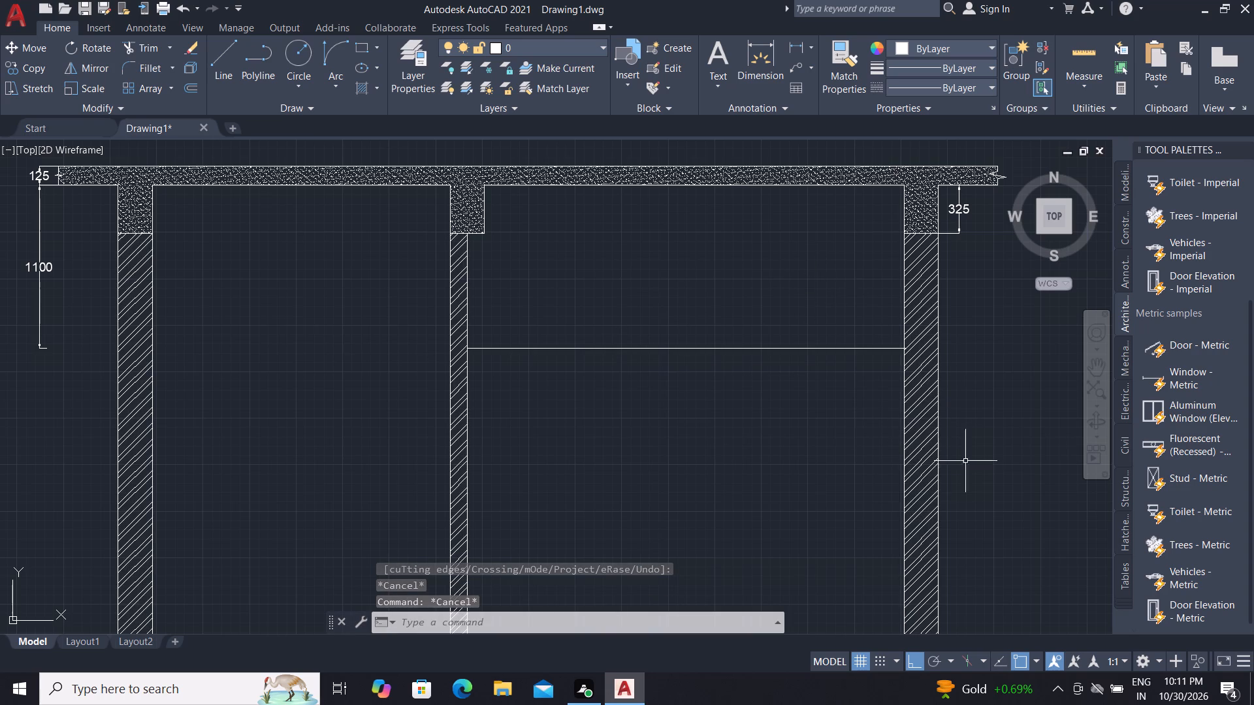
Draw a horizontal line across the thickness of section A-A's right outer wall, a little below the right bay's interior line.
middle_click(1029, 423)
scroll(861, 303, "down", 1)
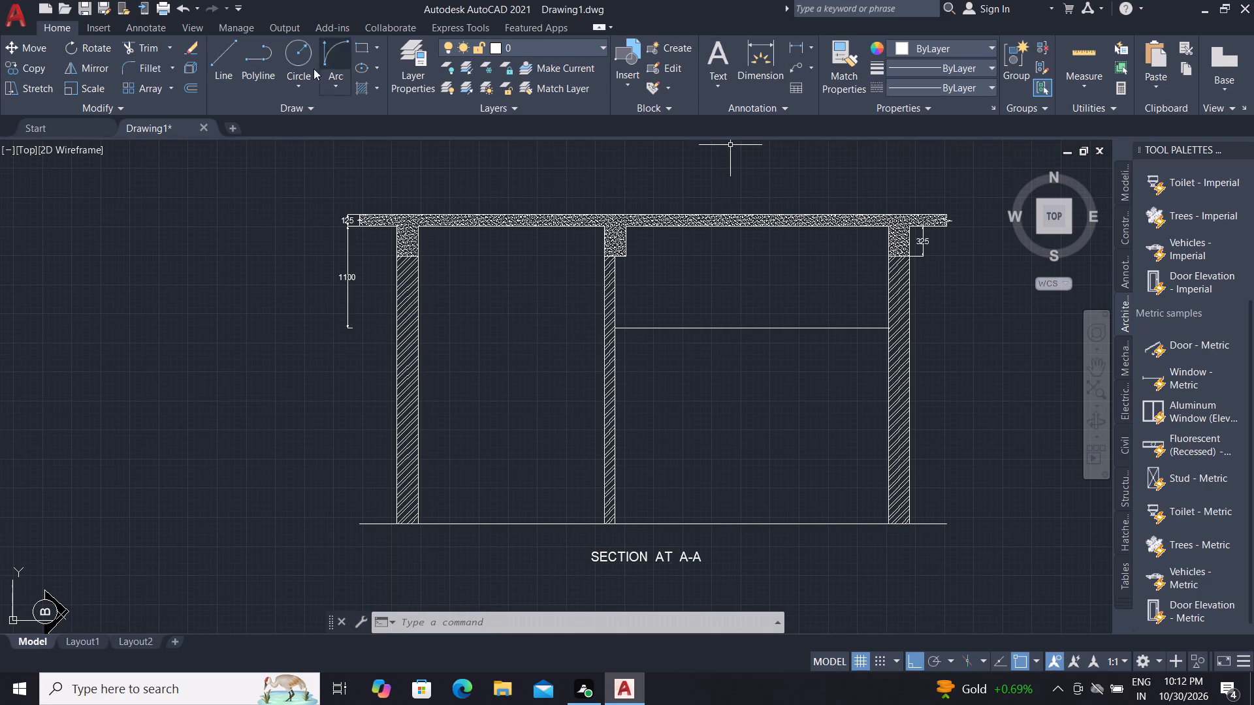
left_click(229, 46)
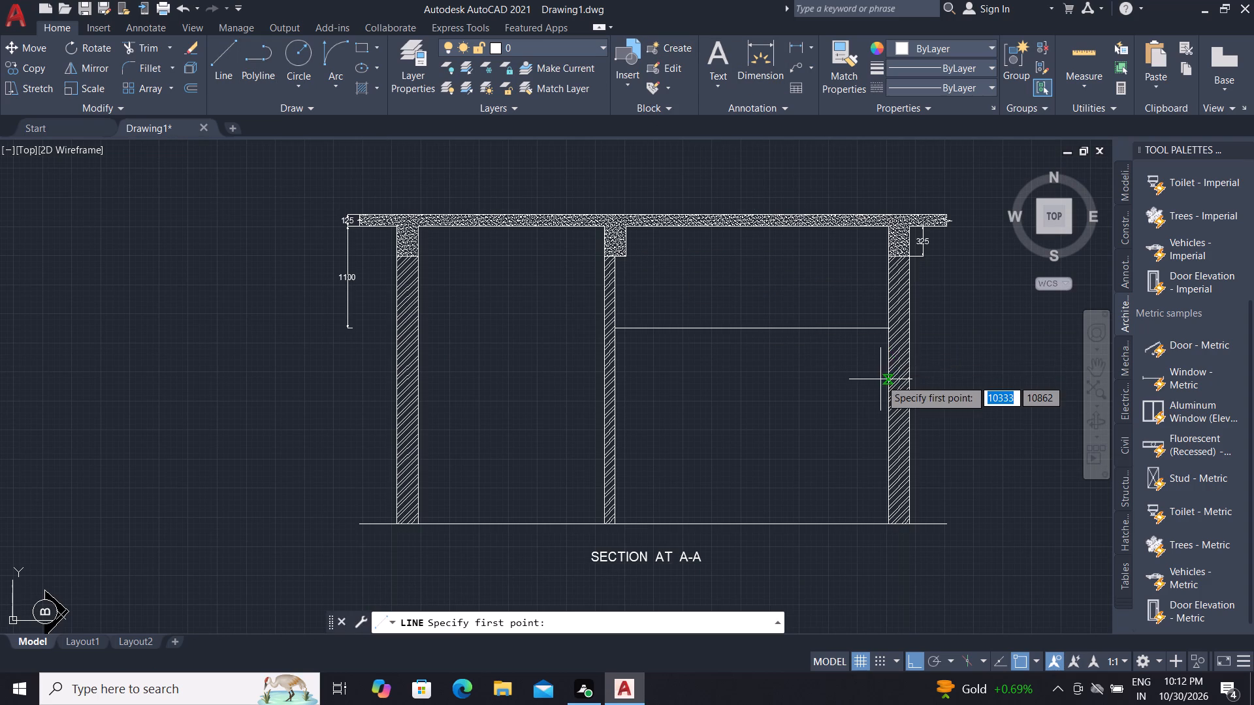
scroll(880, 379, "up", 1)
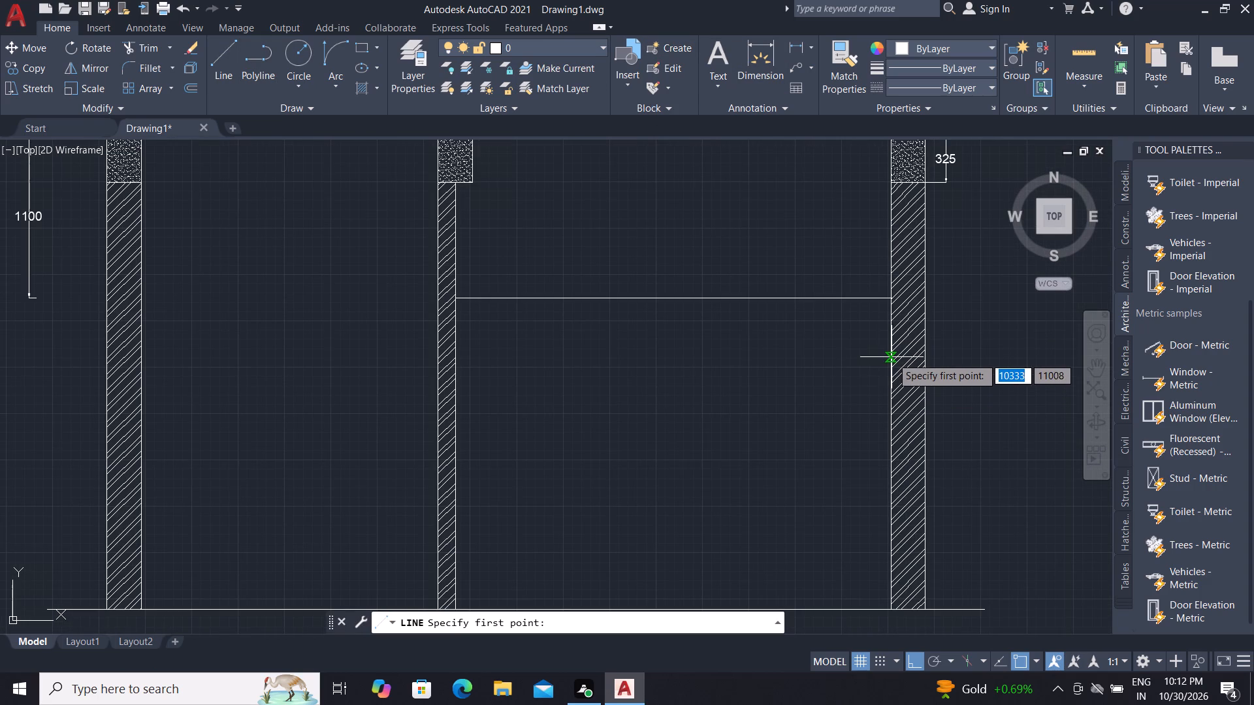
left_click(890, 371)
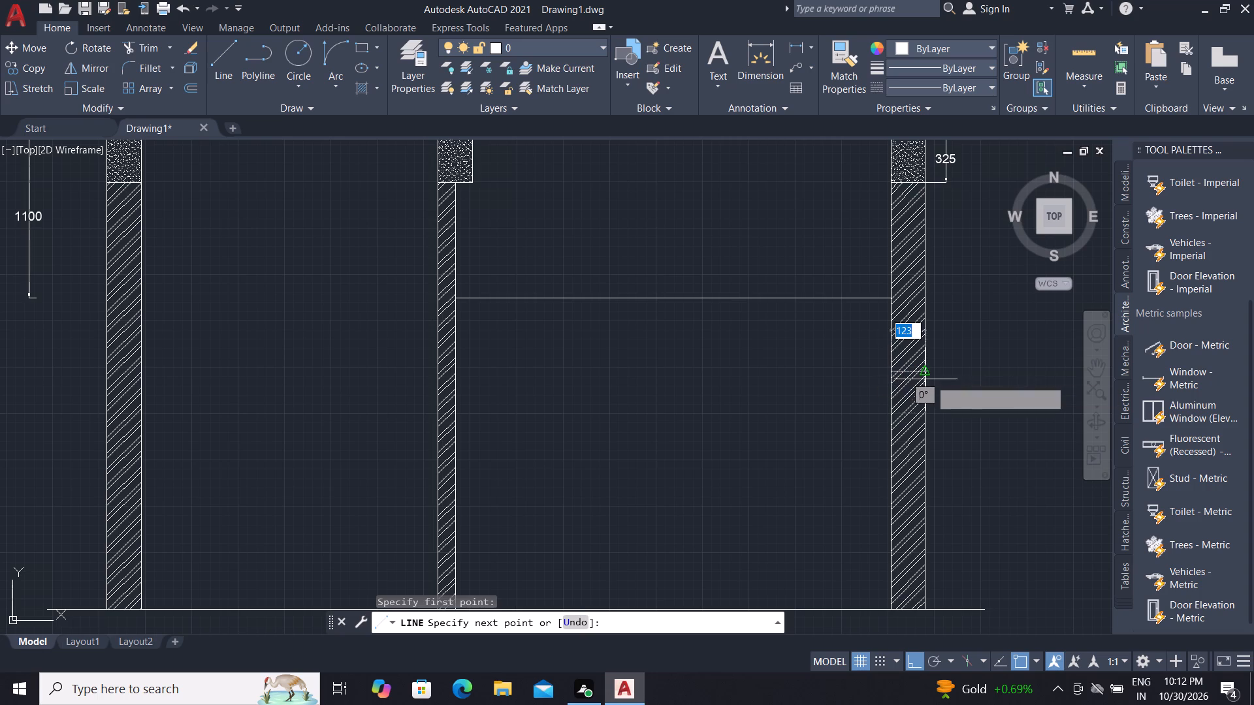
left_click(923, 368)
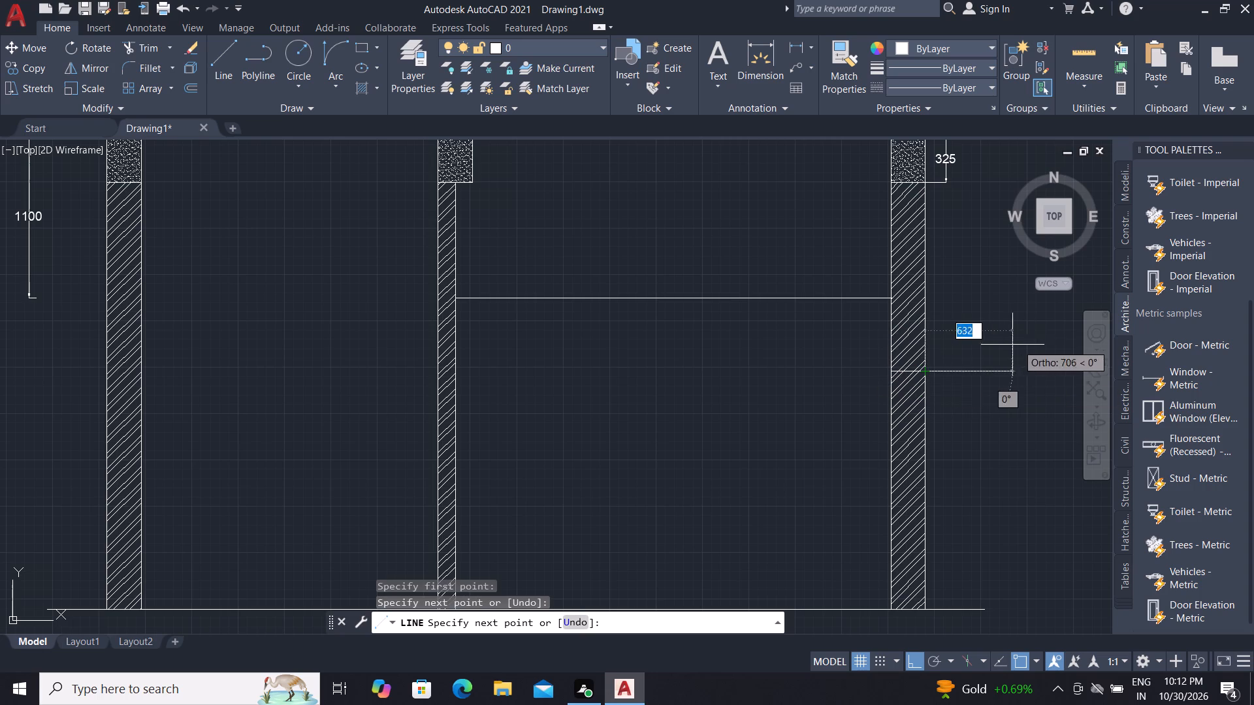
key("Escape")
Delete the diagonal wall hatch that fills section A-A's outer walls.
left_click(908, 296)
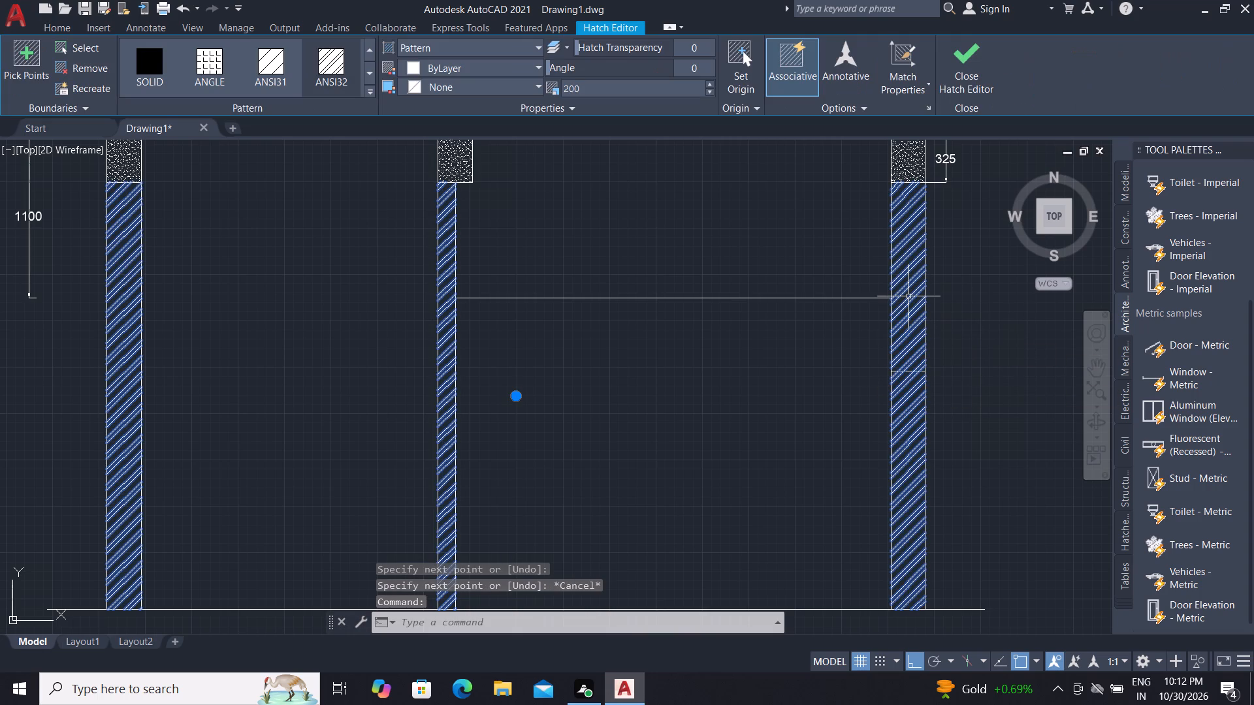
key("Delete")
Hatch the right outer wall below the new cross line with the ANSI32 pattern and ByLayer colour.
type("H")
key("space")
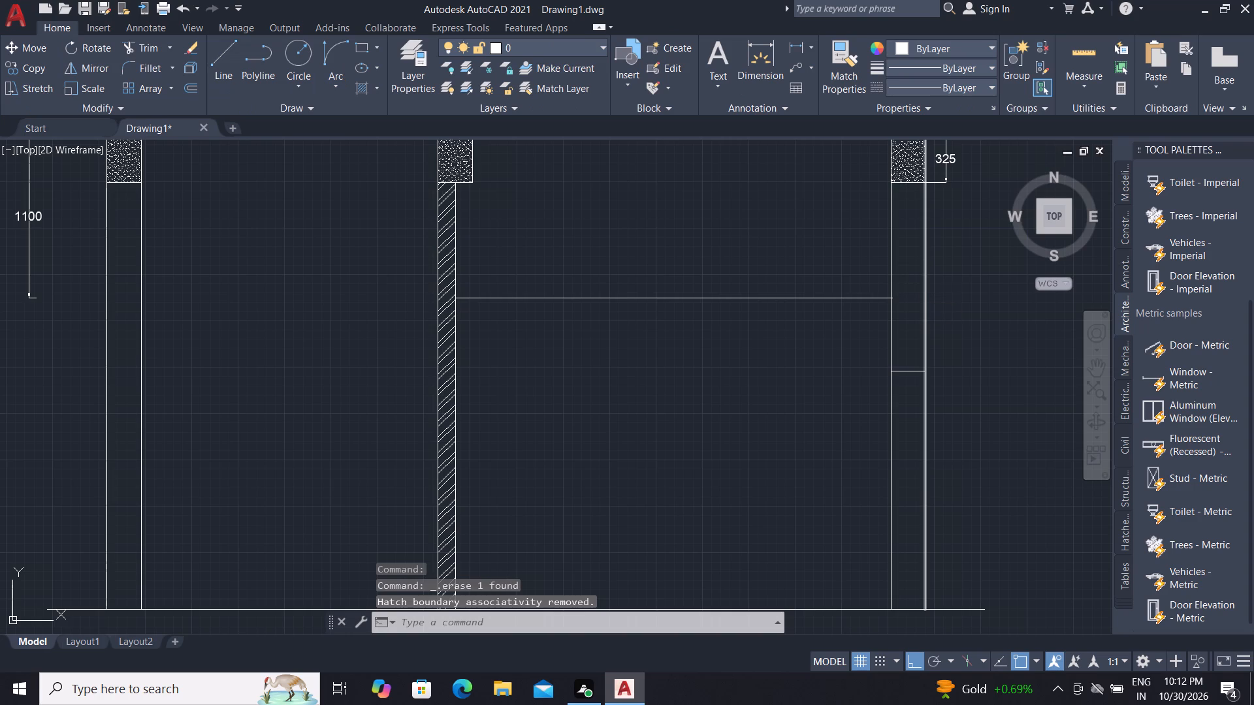
left_click(912, 471)
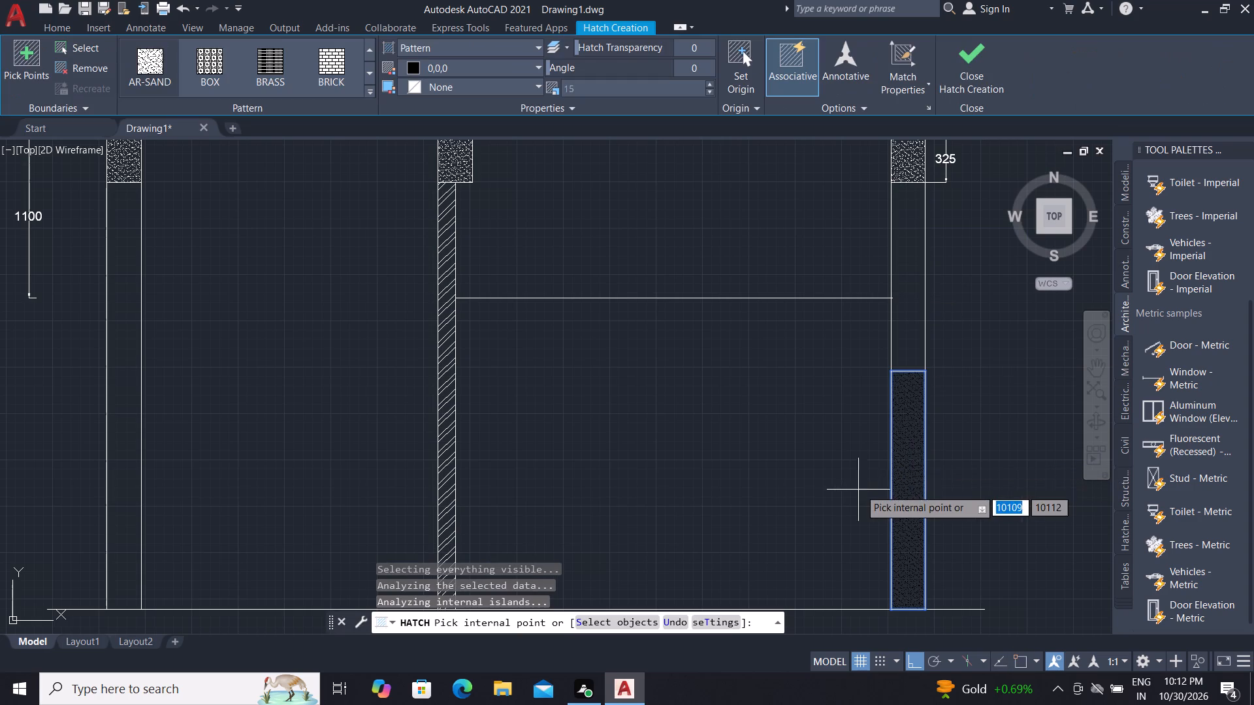
left_click(371, 54)
left_click(371, 54)
left_click(369, 46)
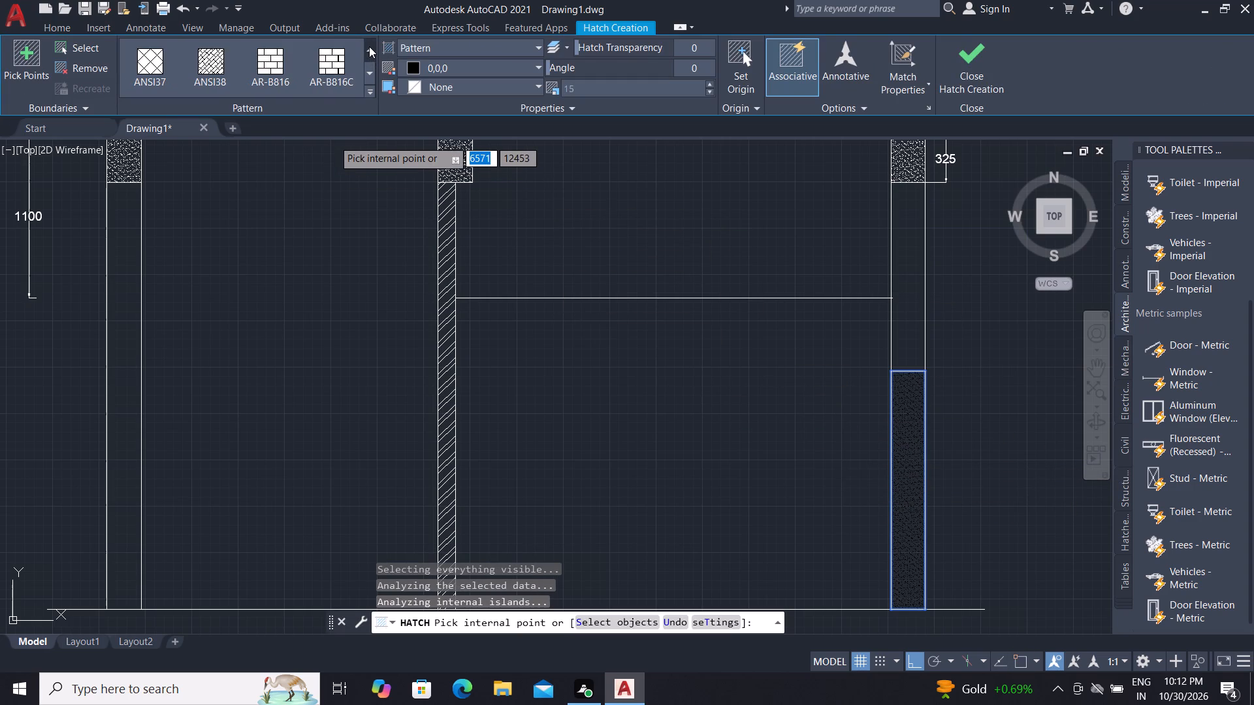
left_click(369, 46)
left_click(368, 45)
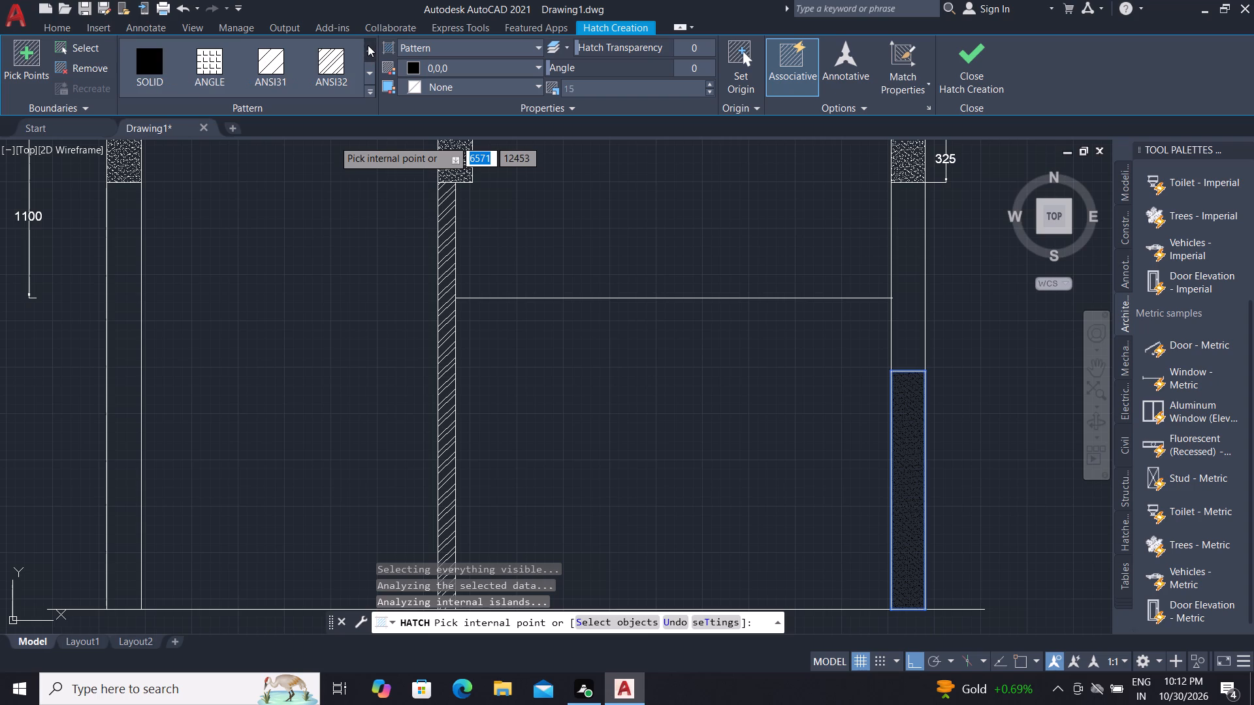
left_click(334, 61)
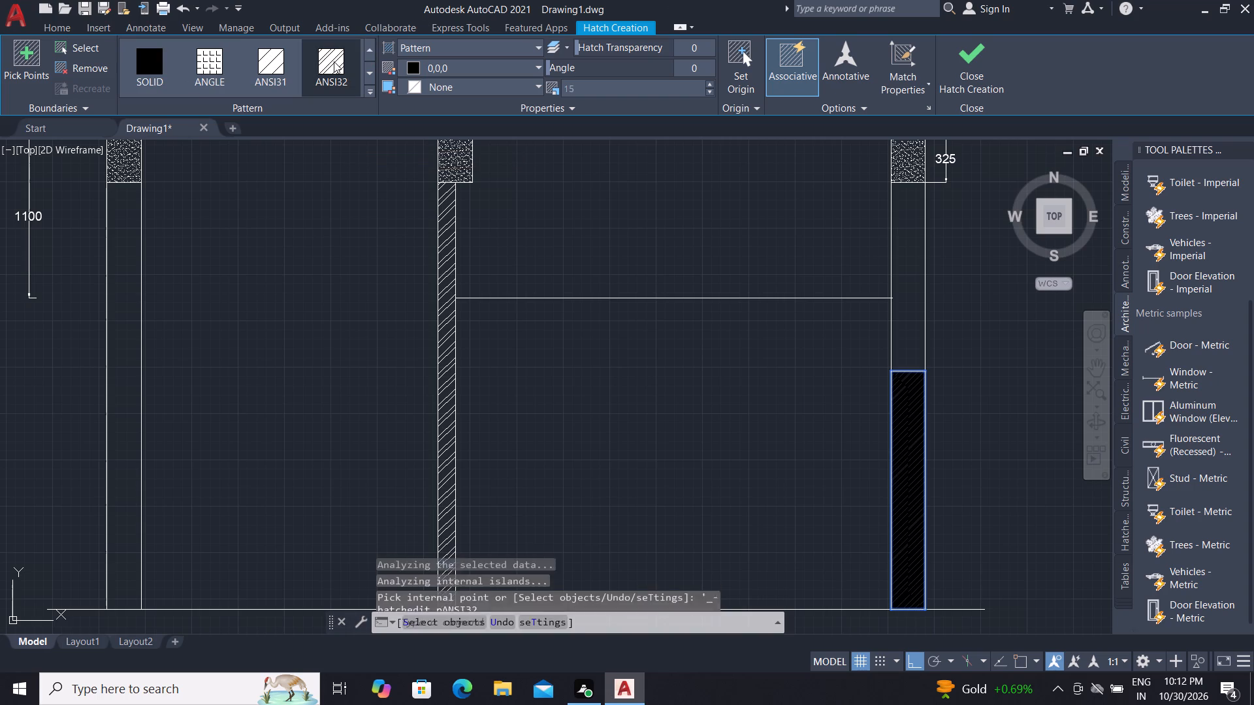
left_click(505, 70)
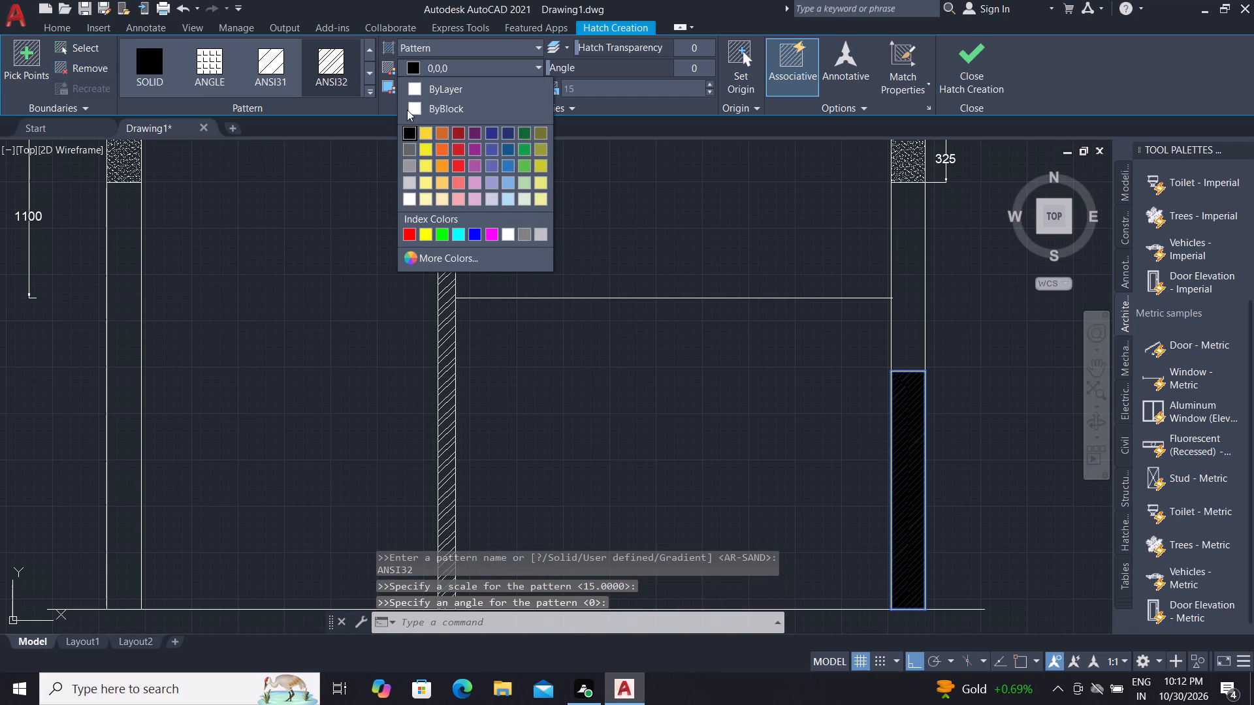
left_click(419, 84)
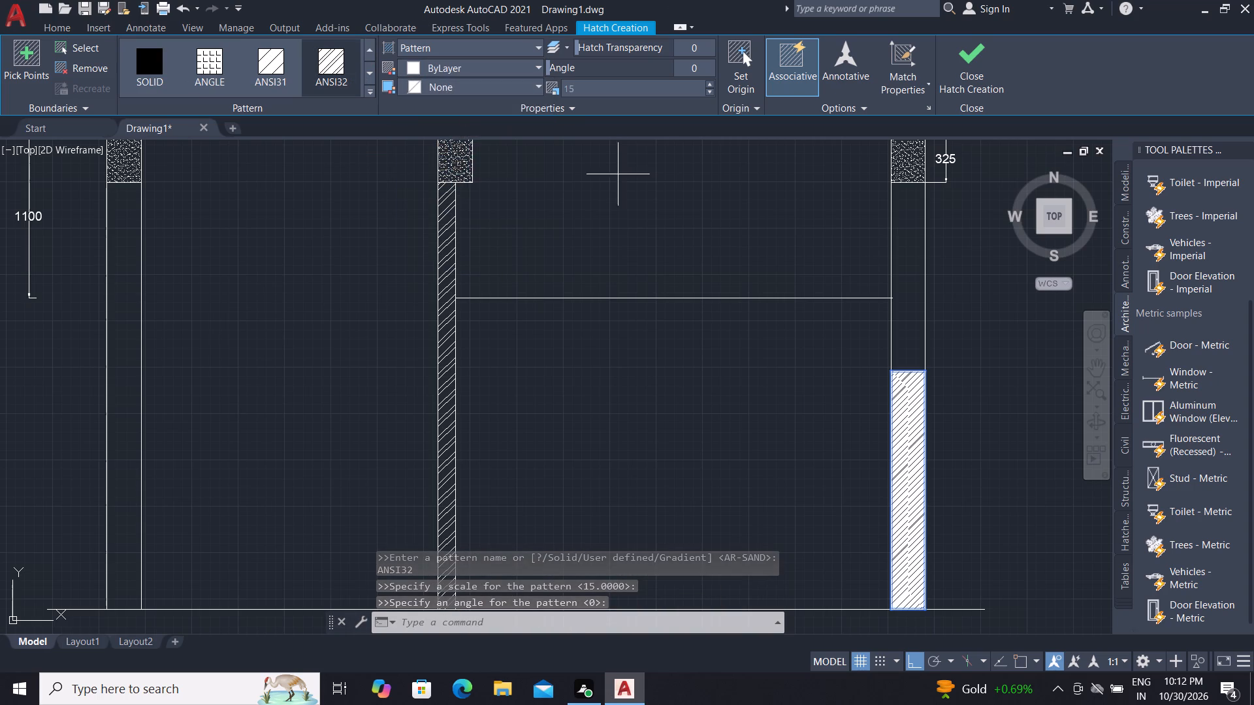
key("Escape")
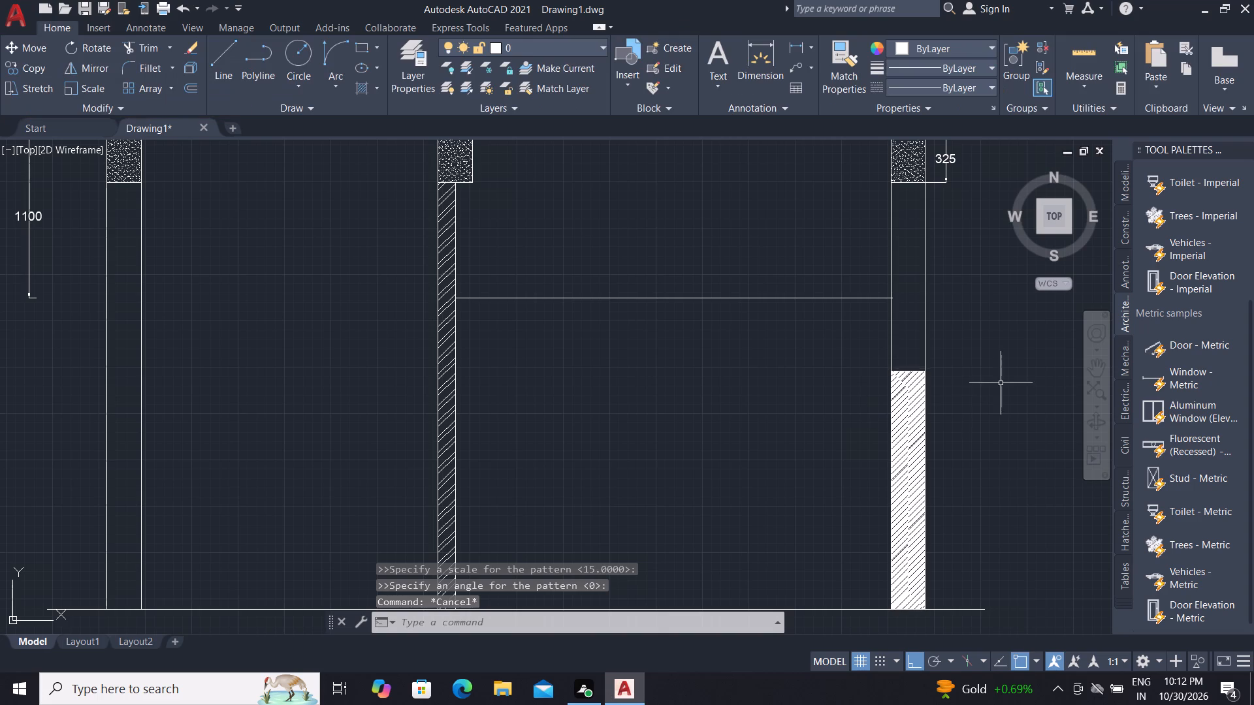
Set the scale of the right outer wall's new hatch to 200.
left_click(918, 412)
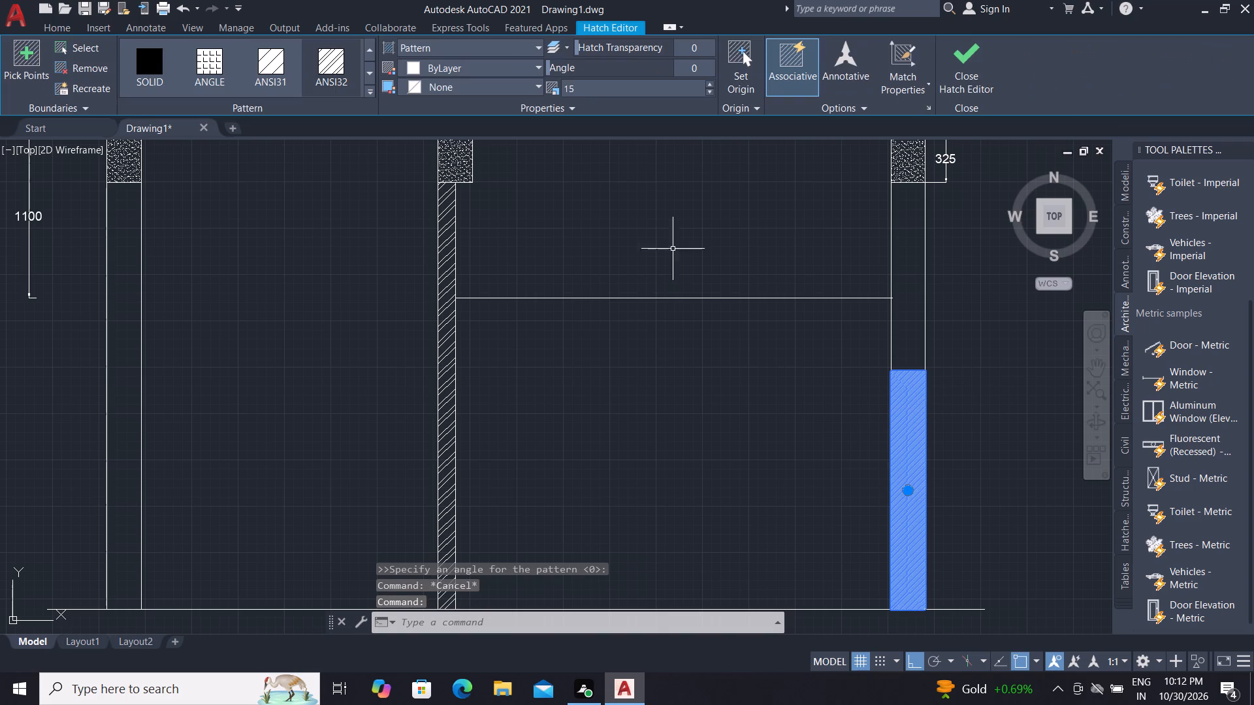
left_click(591, 84)
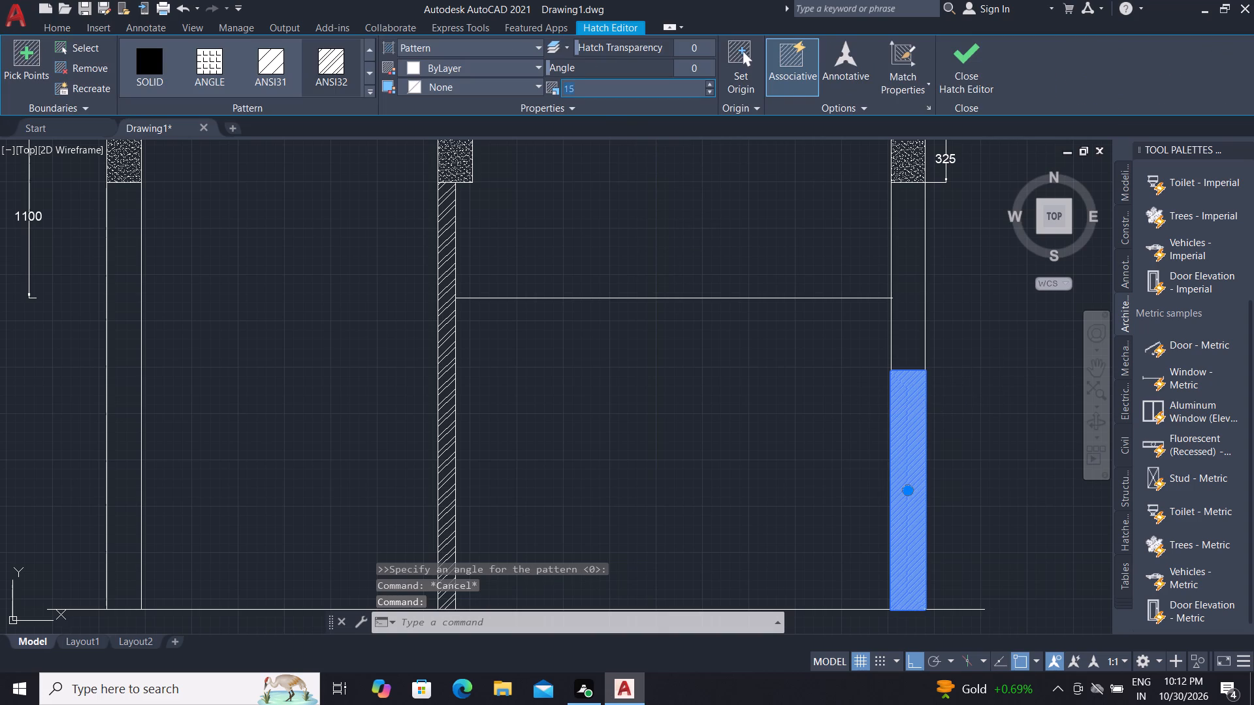
key("BackSpace")
key("3")
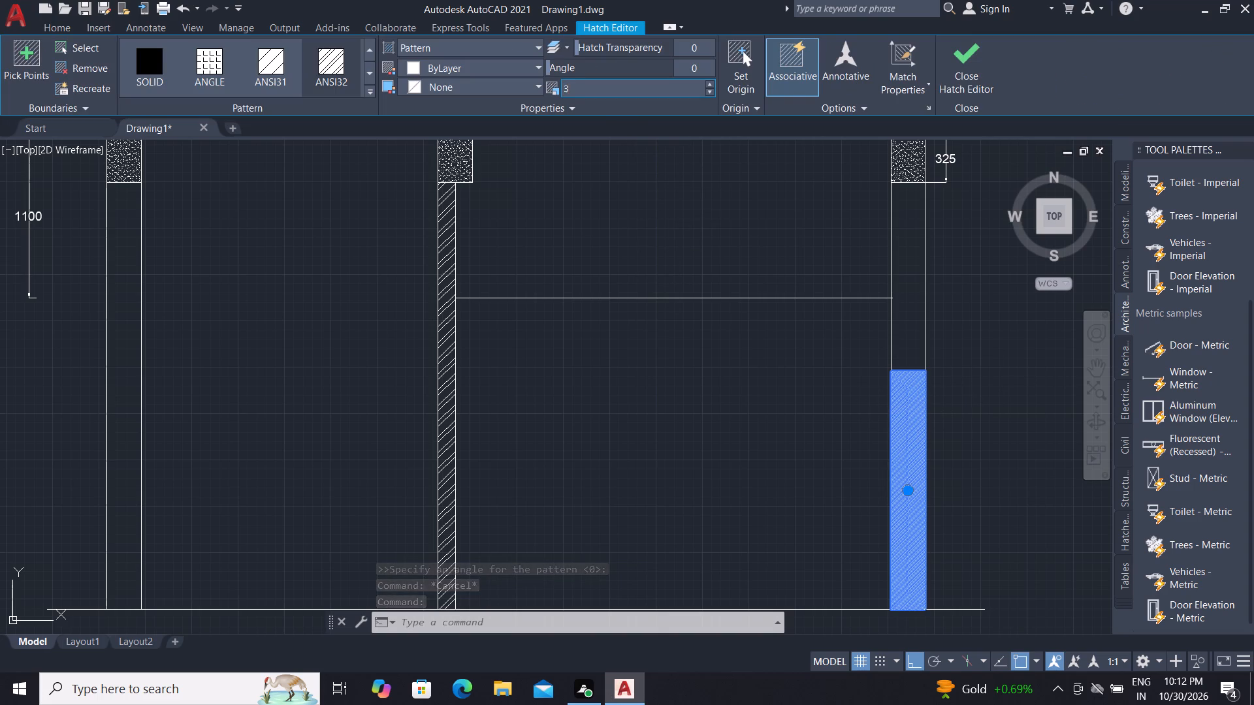
key("BackSpace")
type("200")
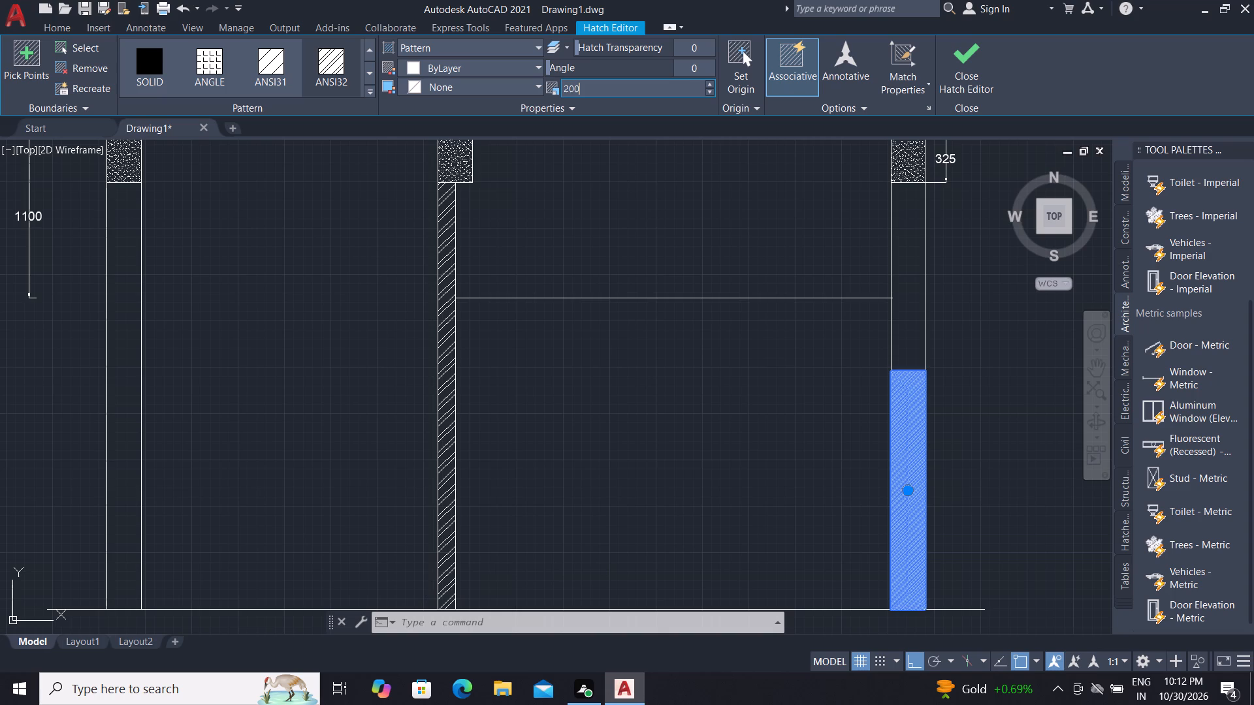
key("Return")
key("Escape")
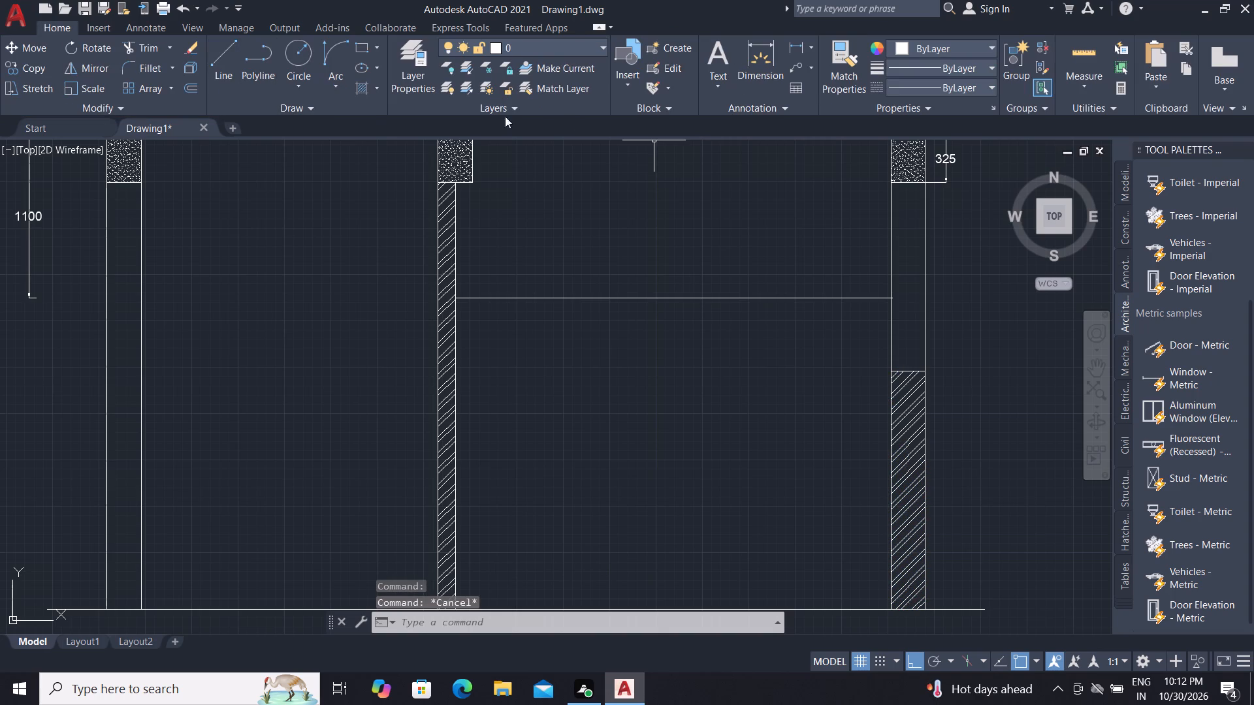
key("Escape")
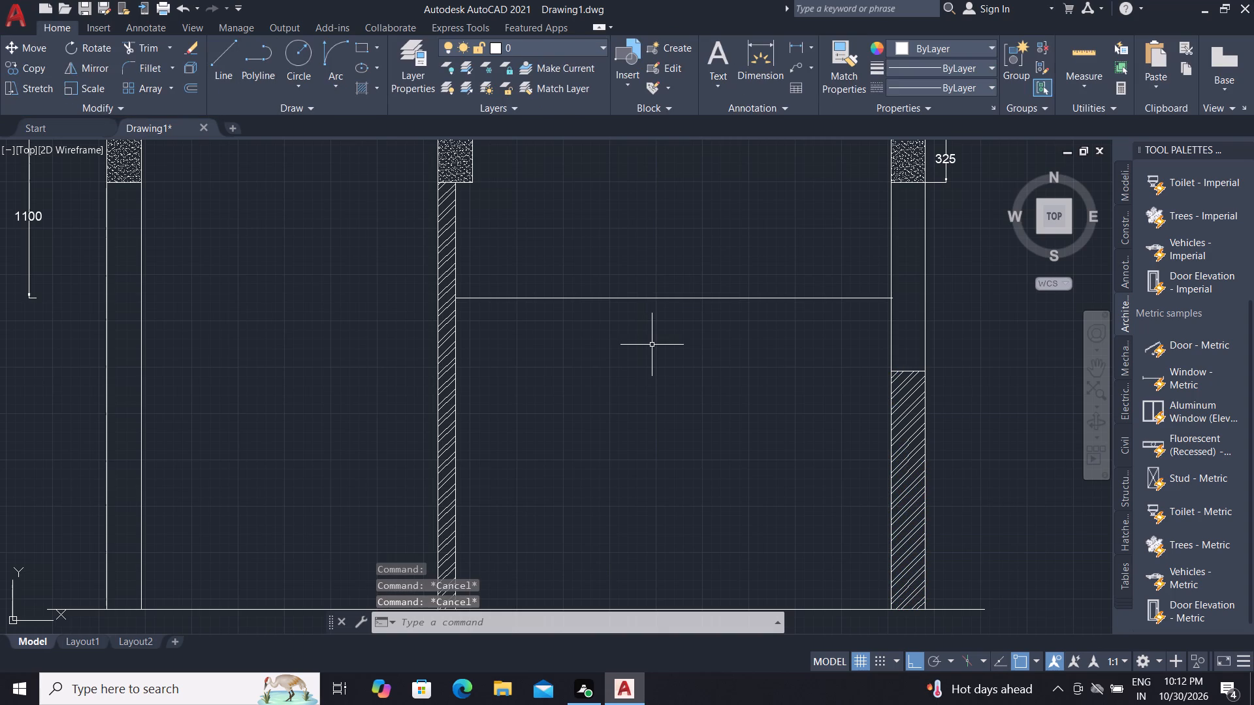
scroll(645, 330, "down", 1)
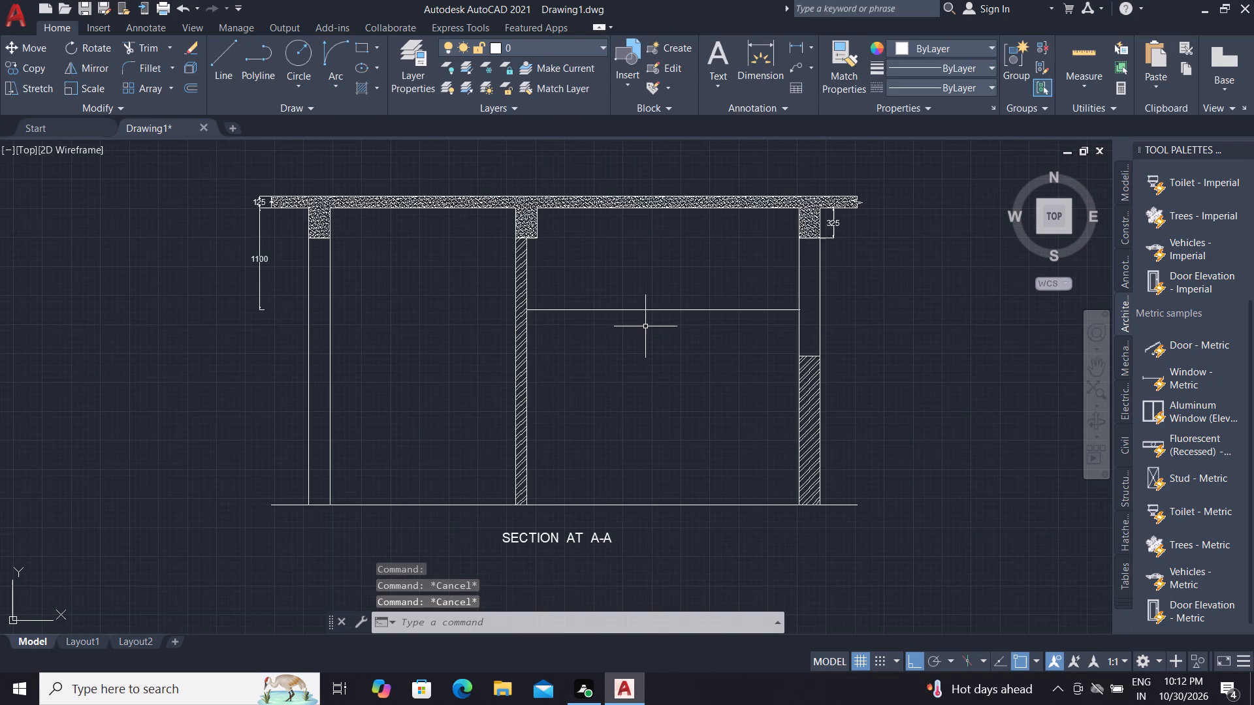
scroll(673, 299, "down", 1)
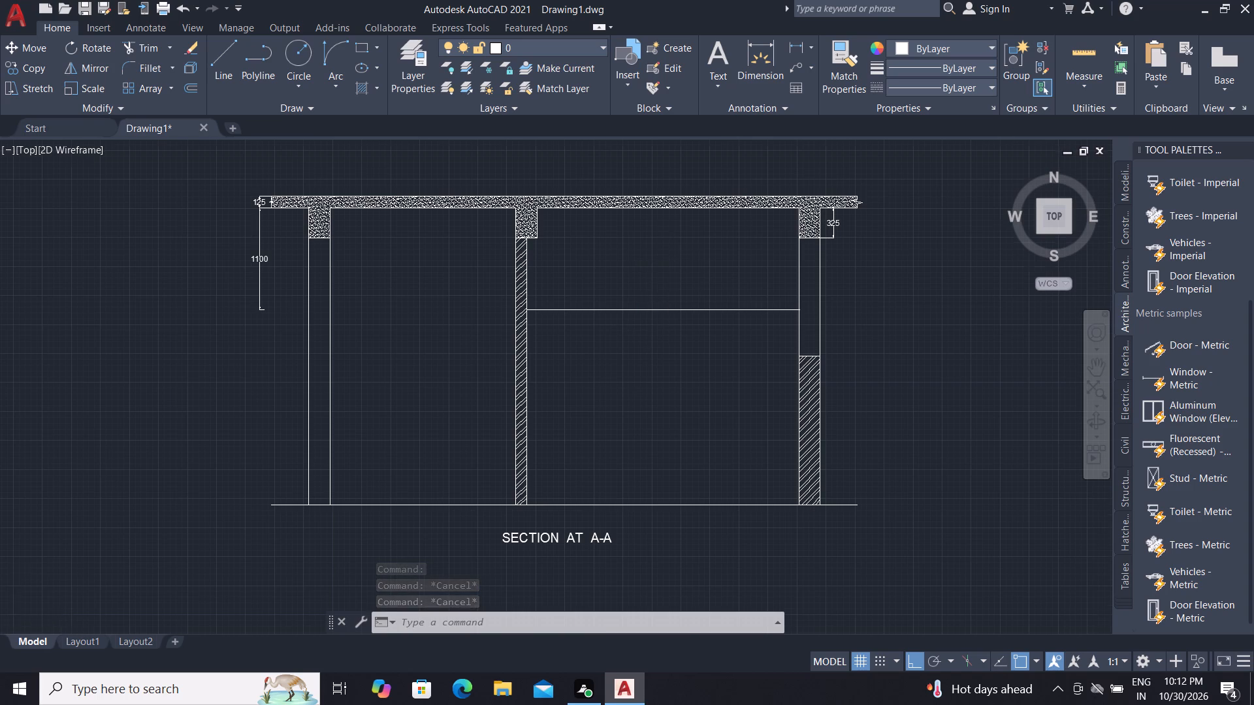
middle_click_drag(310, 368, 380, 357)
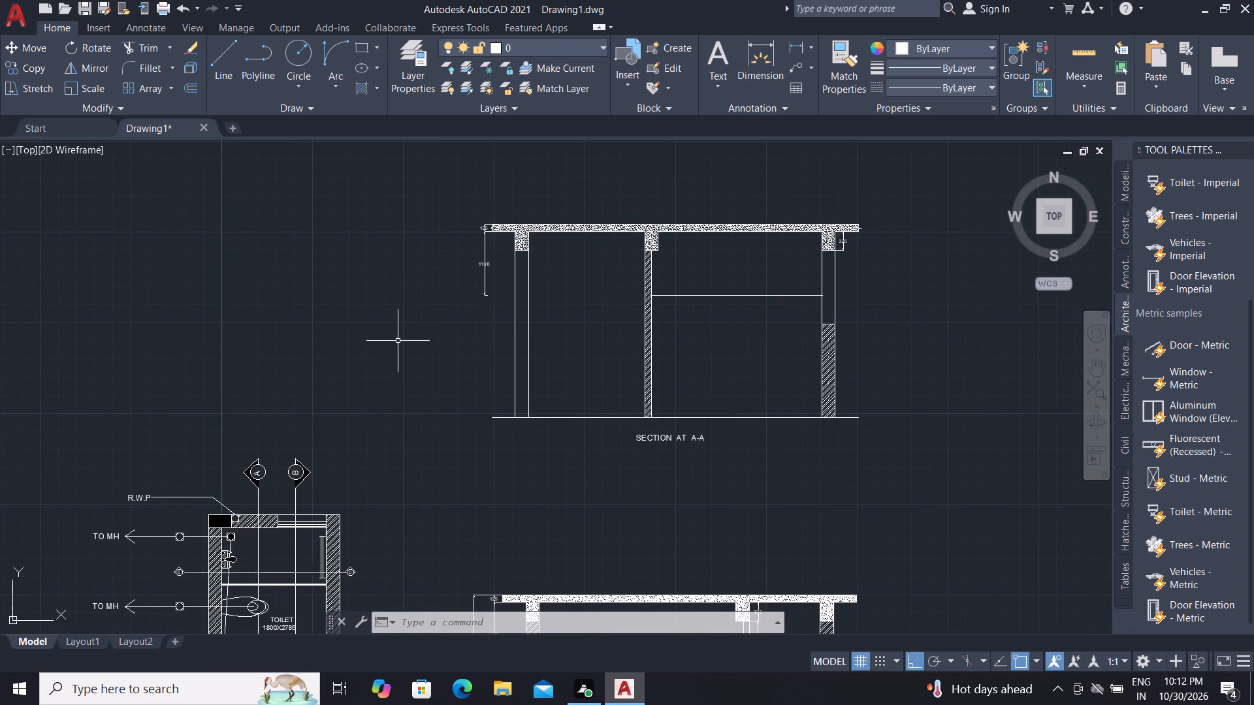
Hatch the full height of section A-A's left outer wall below the beam.
key("Escape")
type("H")
key("space")
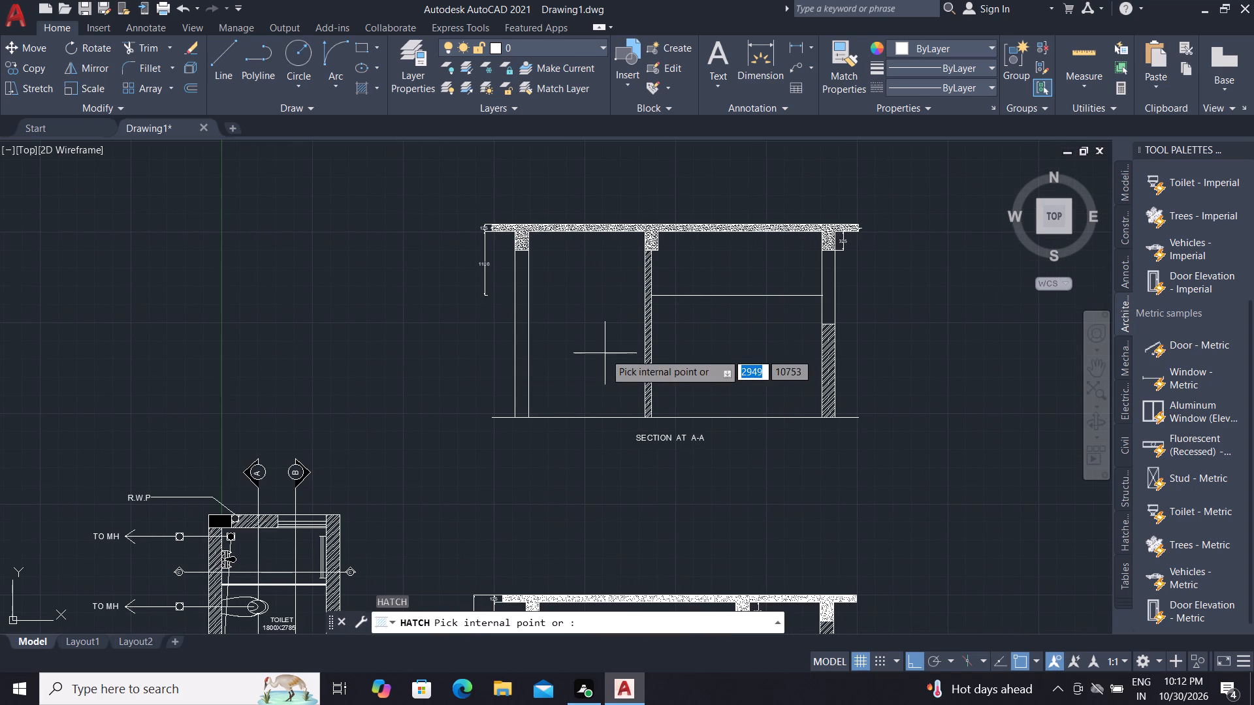
left_click(518, 310)
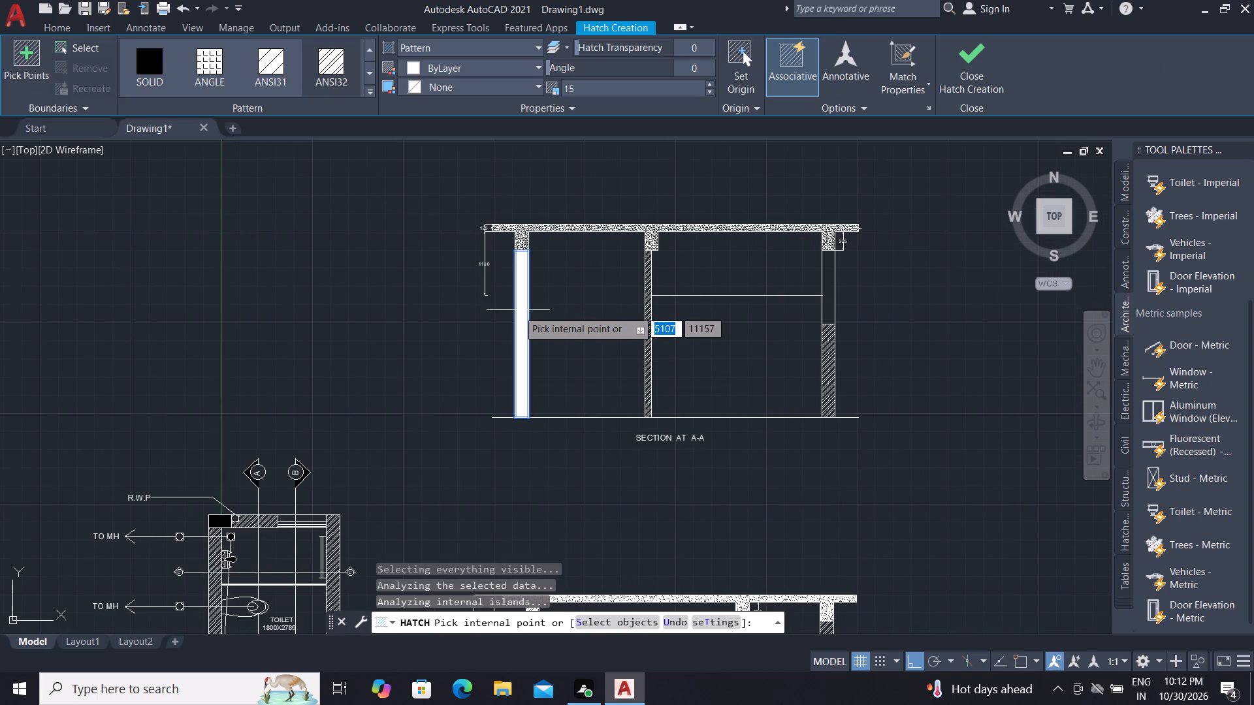
key("Escape")
scroll(516, 309, "up", 5)
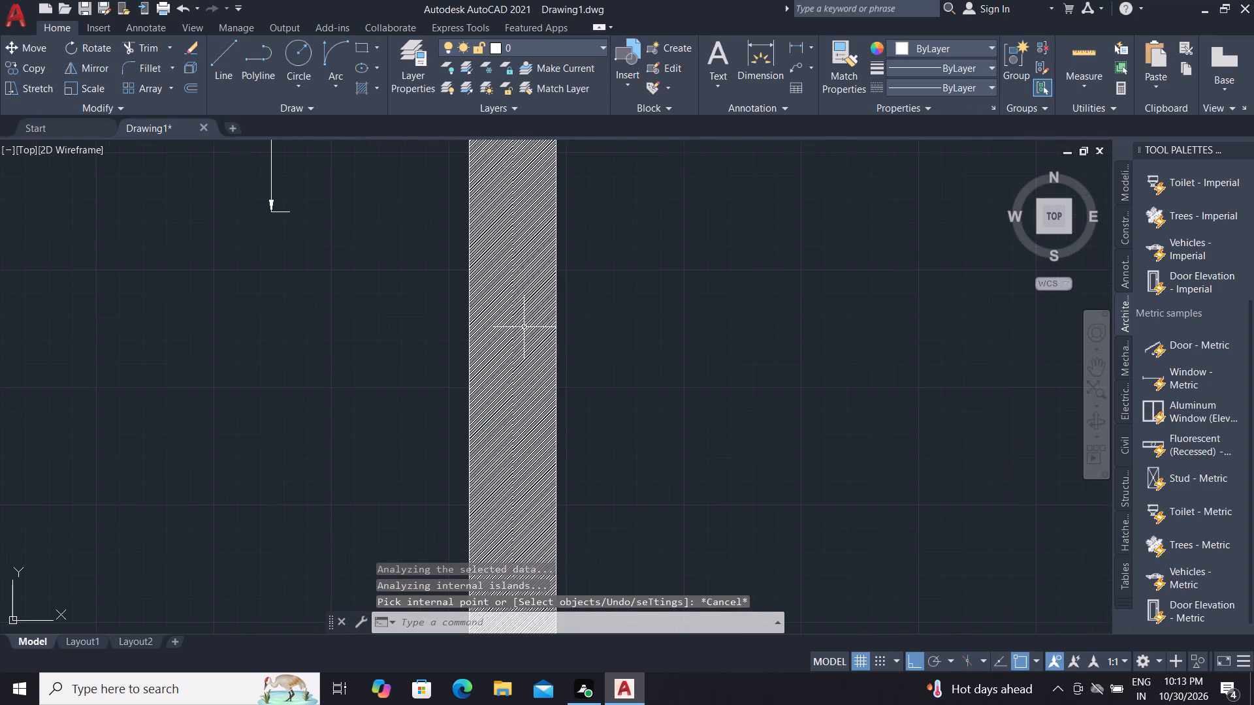
key("Escape")
key("Escape")
Match the left outer wall's hatch properties to the diagonal hatch of section A-A's middle wall.
scroll(622, 420, "down", 2)
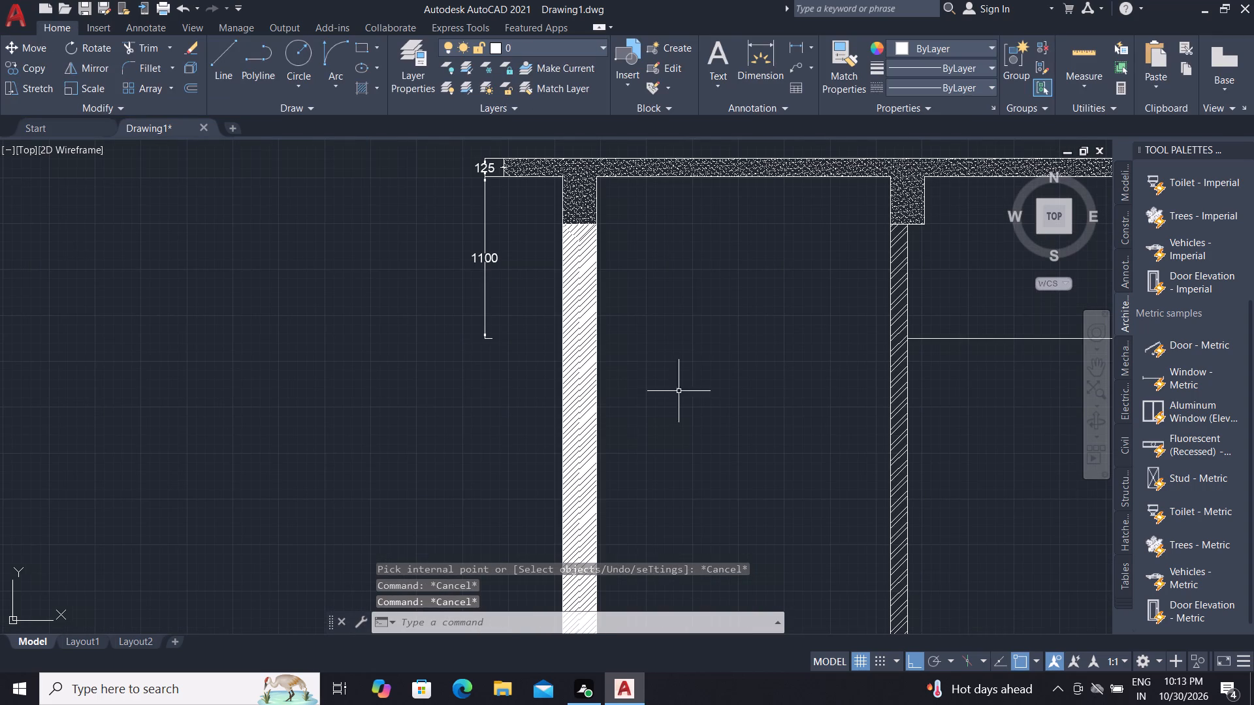
left_click(844, 59)
left_click(903, 285)
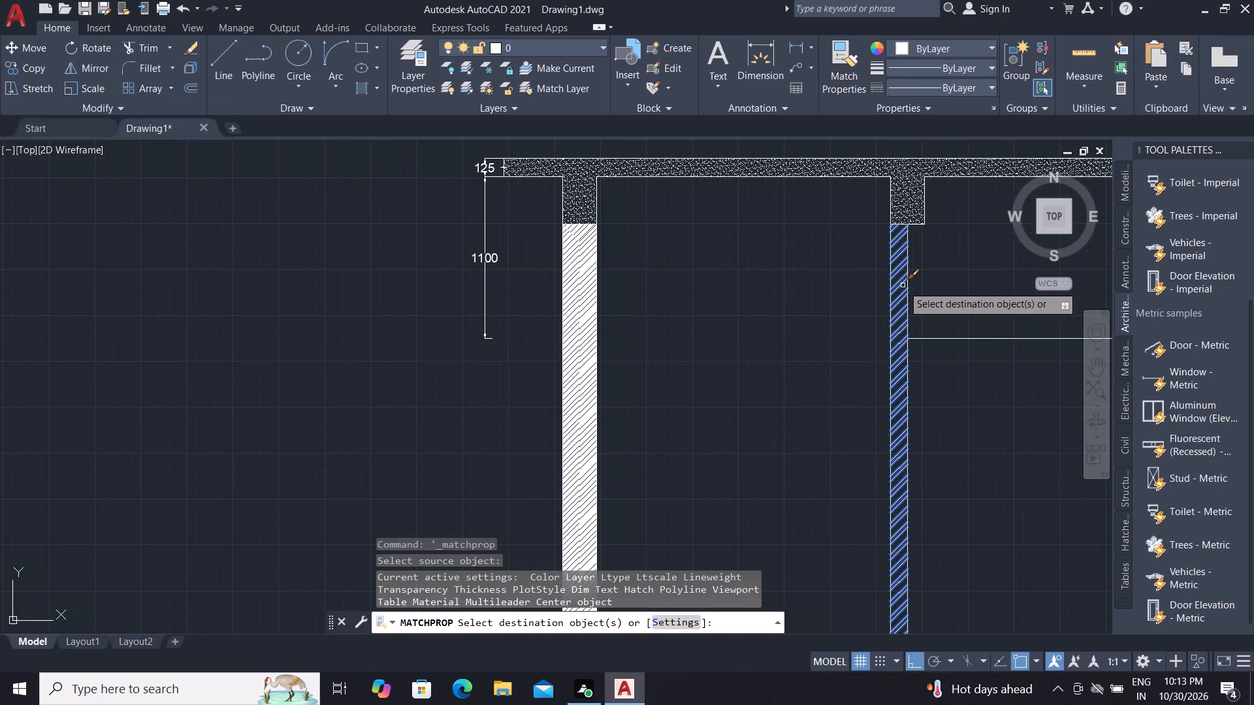
left_click(583, 326)
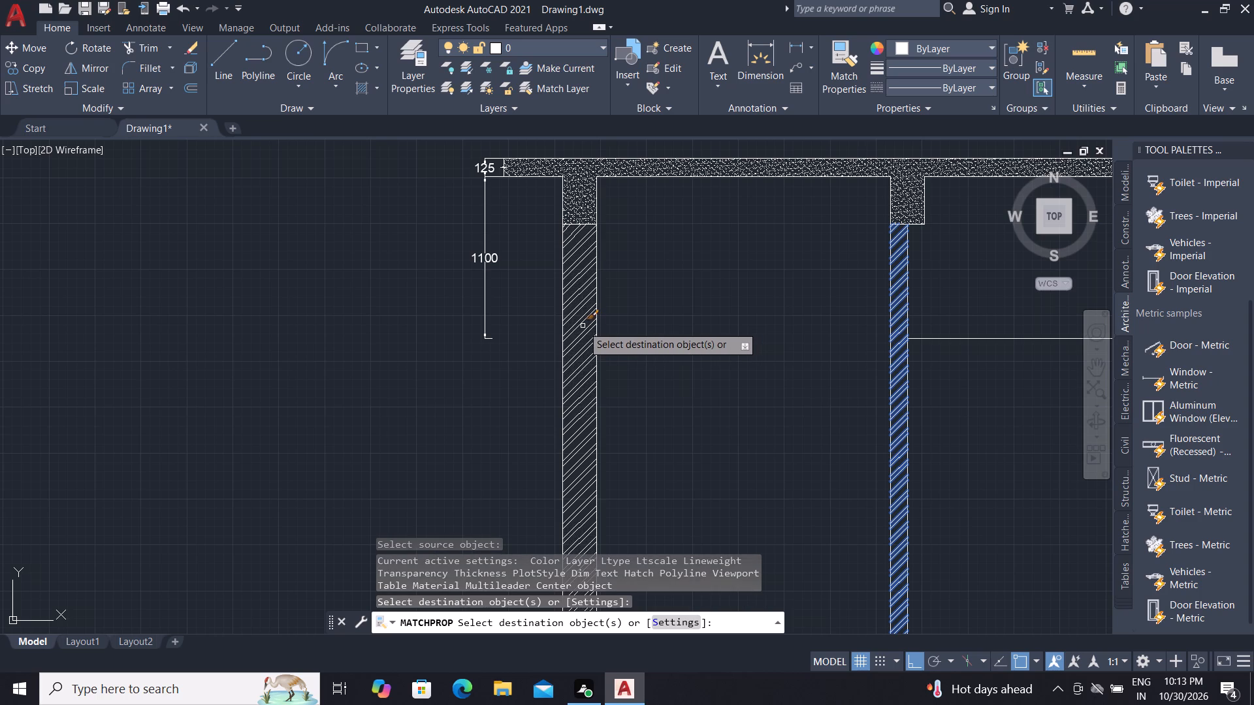
key("Escape")
Trim the end of the right bay's interior line that overshoots the right outer wall's inner face.
scroll(704, 352, "down", 2)
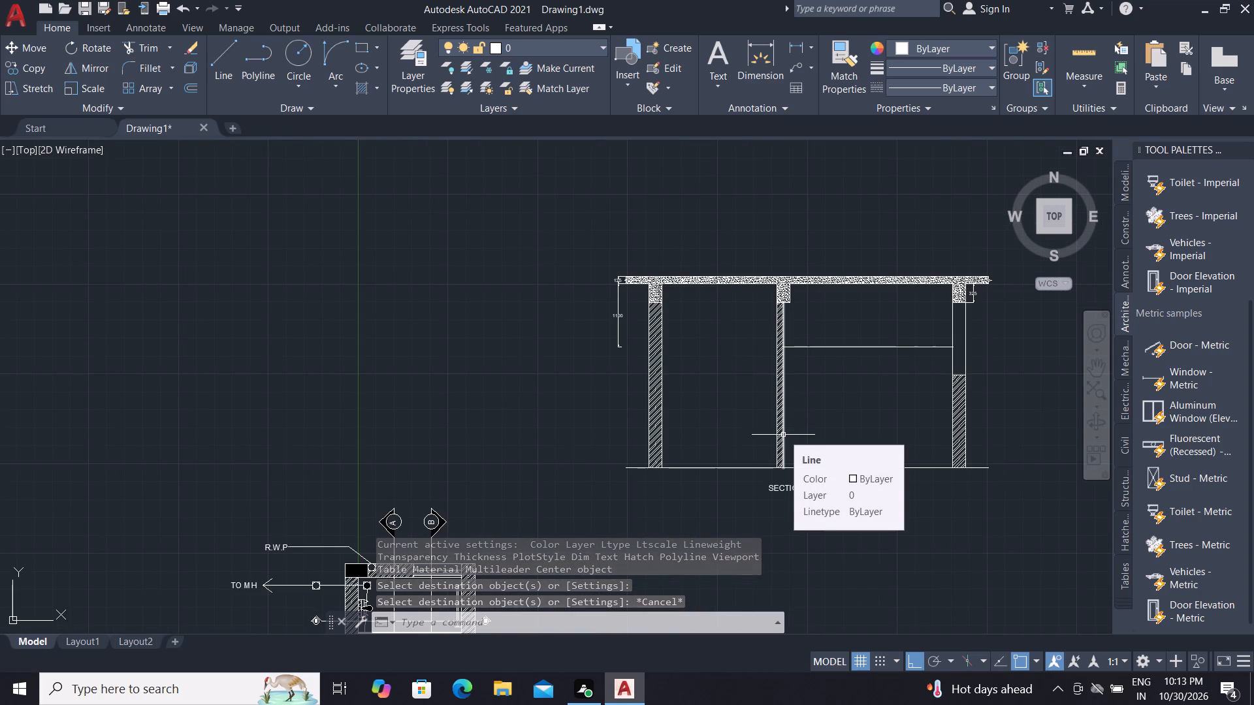
middle_click_drag(782, 435, 708, 407)
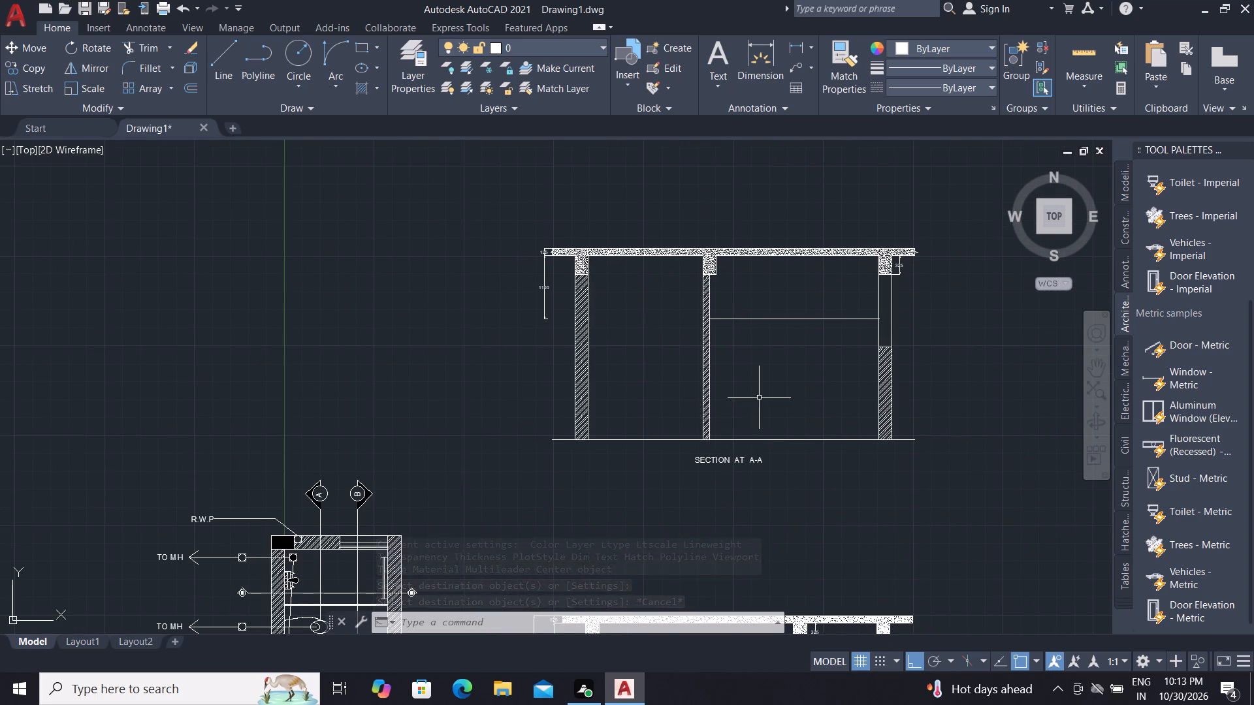
scroll(747, 373, "up", 2)
scroll(480, 403, "down", 1)
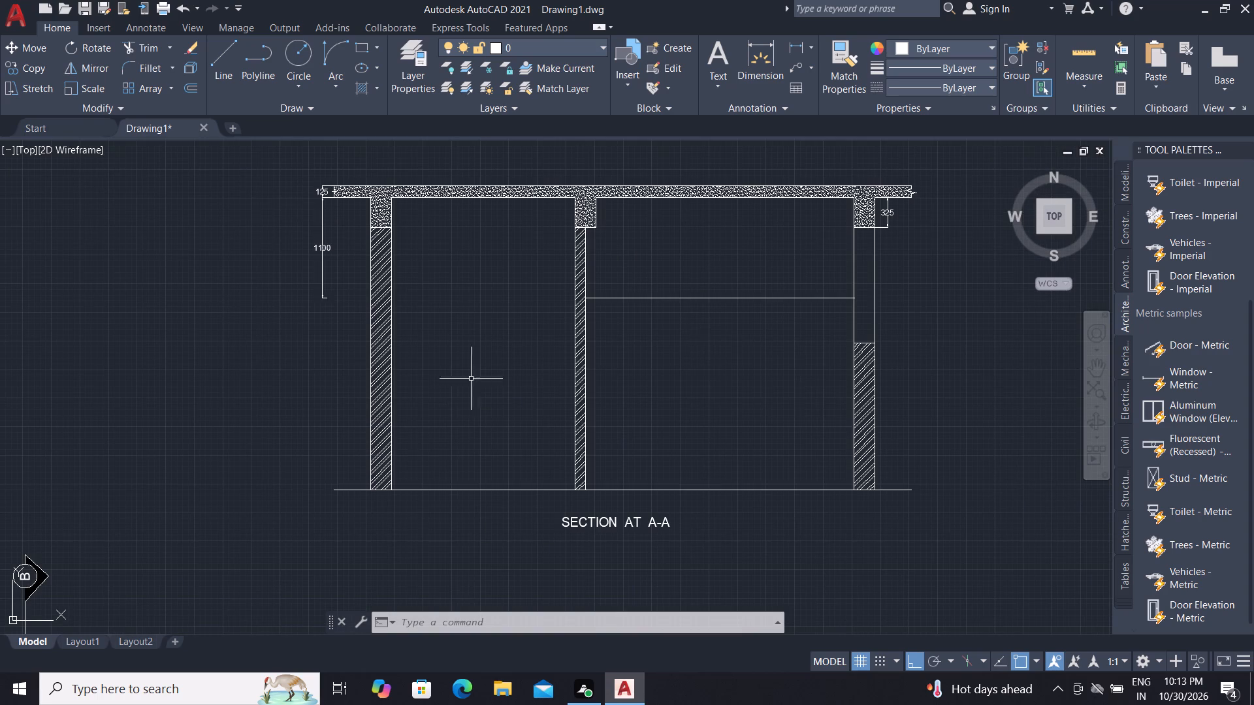
scroll(866, 477, "up", 2)
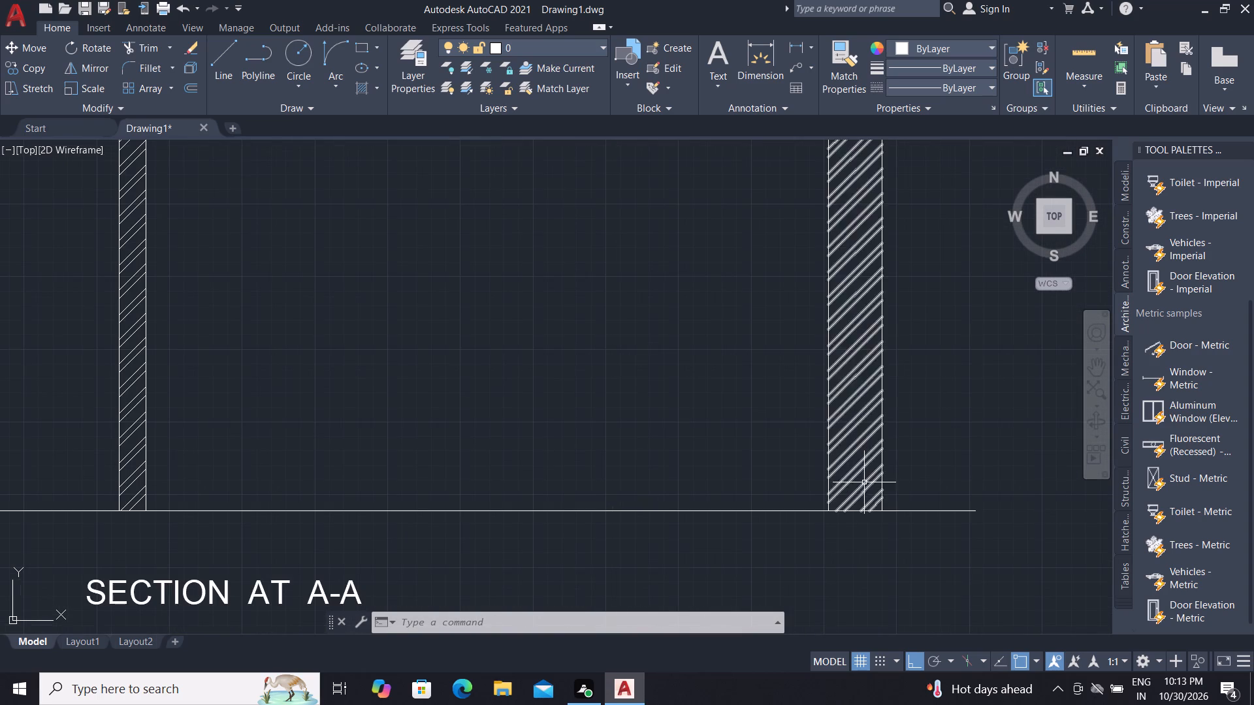
scroll(855, 487, "down", 1)
scroll(844, 153, "up", 2)
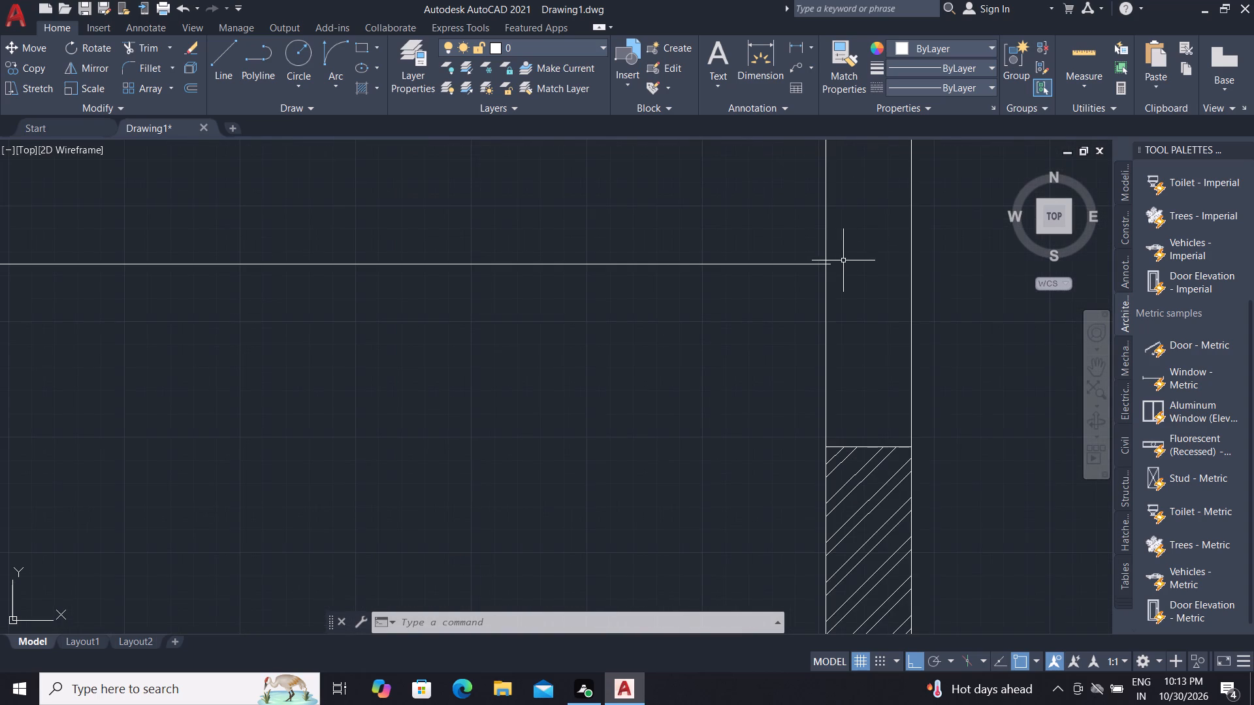
scroll(842, 254, "up", 5)
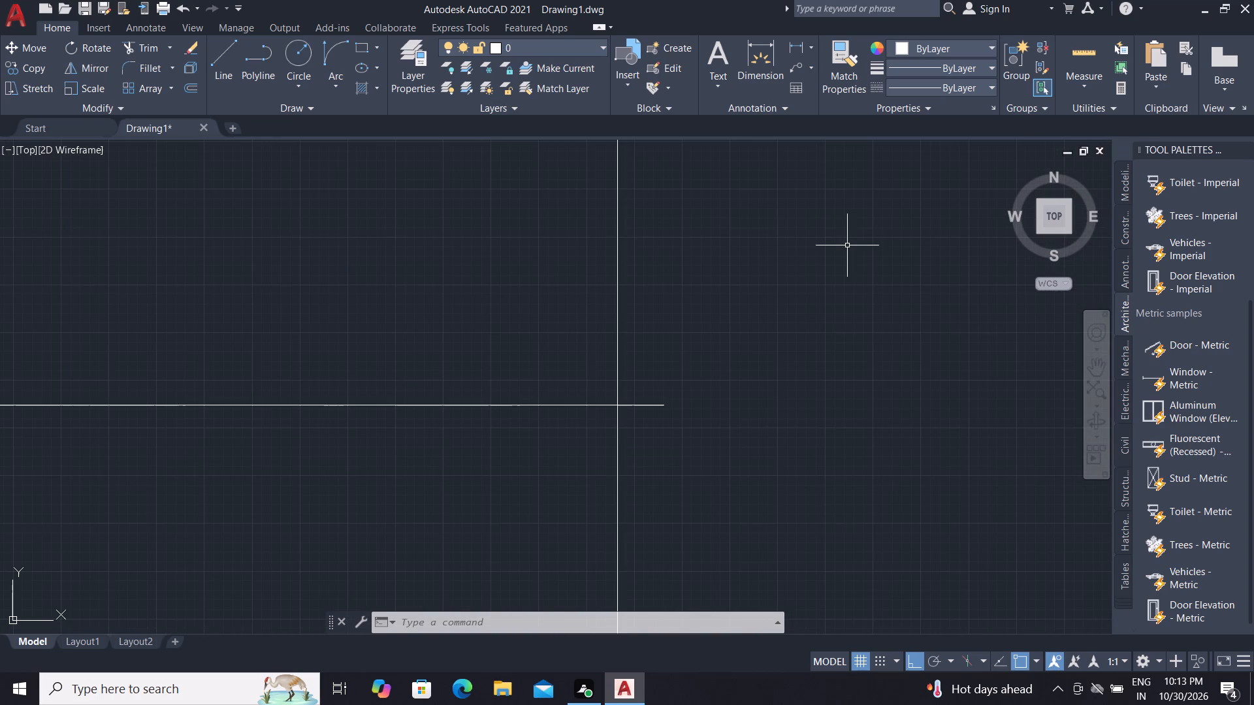
type("TR")
key("space")
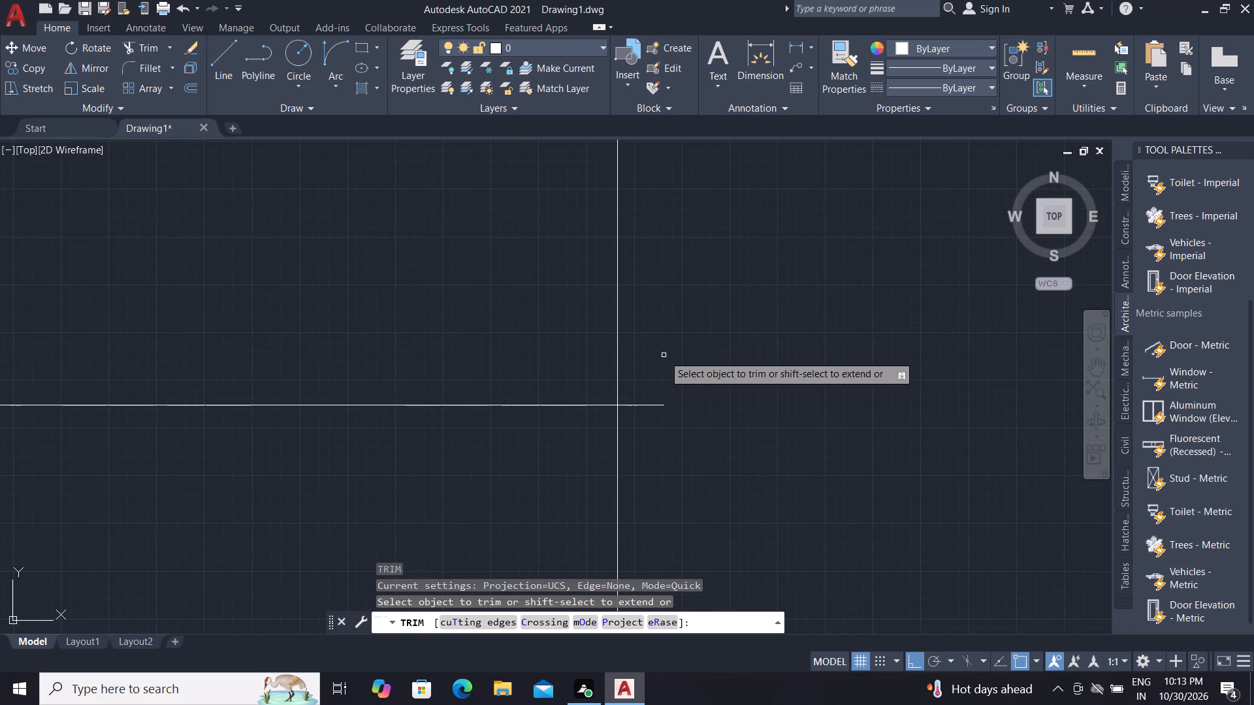
left_click(660, 366)
left_click(651, 424)
scroll(679, 383, "down", 5)
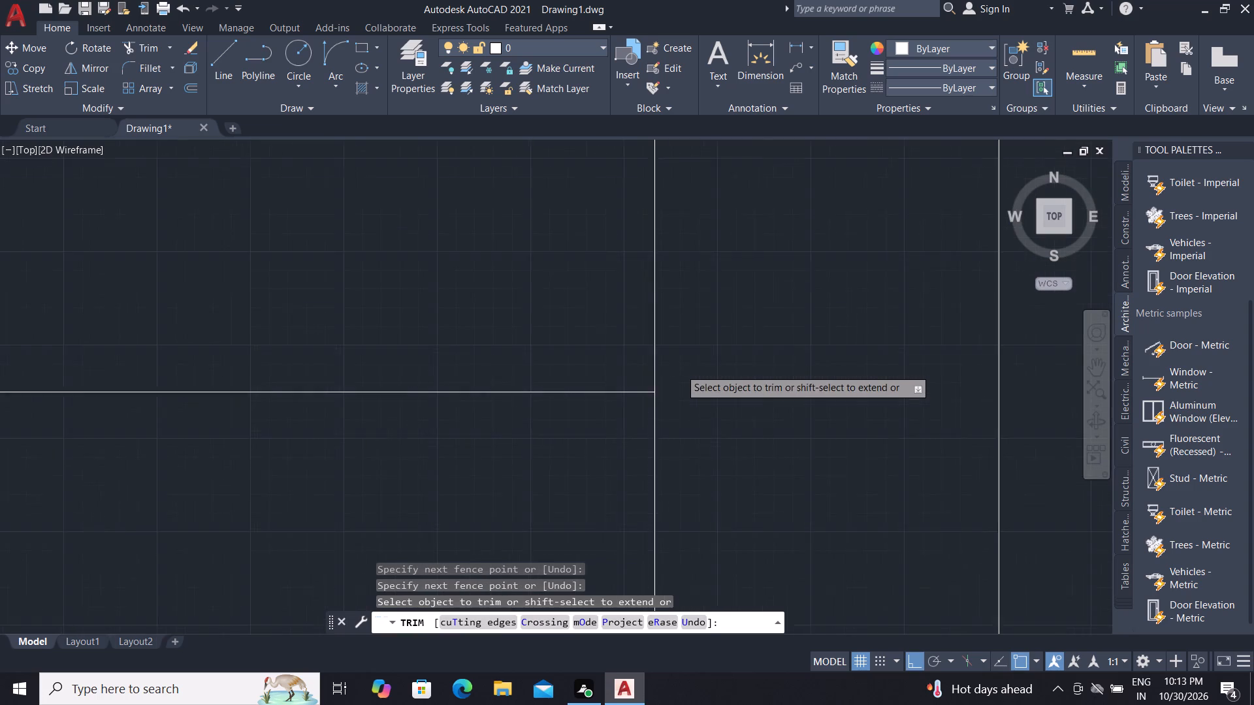
scroll(683, 365, "down", 3)
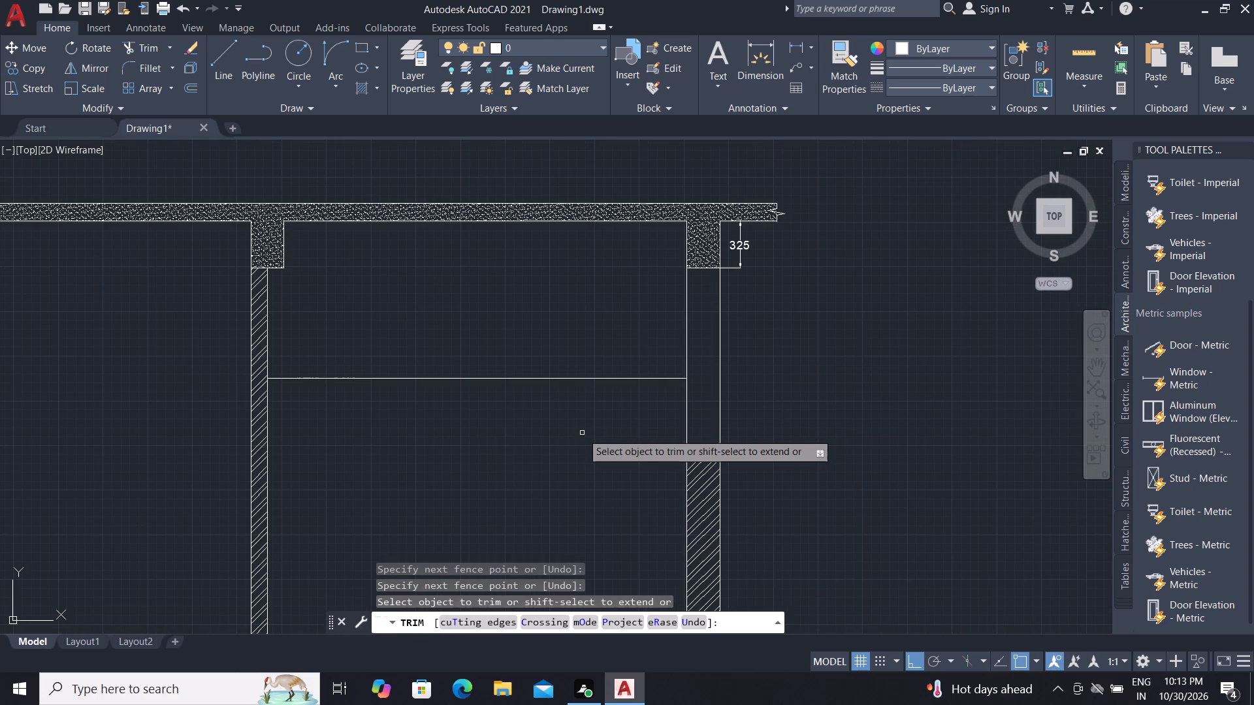
key("Escape")
key("Escape")
Offset the right bay's interior line downward repeatedly at 300 spacing, making six copies down towards the floor line.
type("O")
key("space")
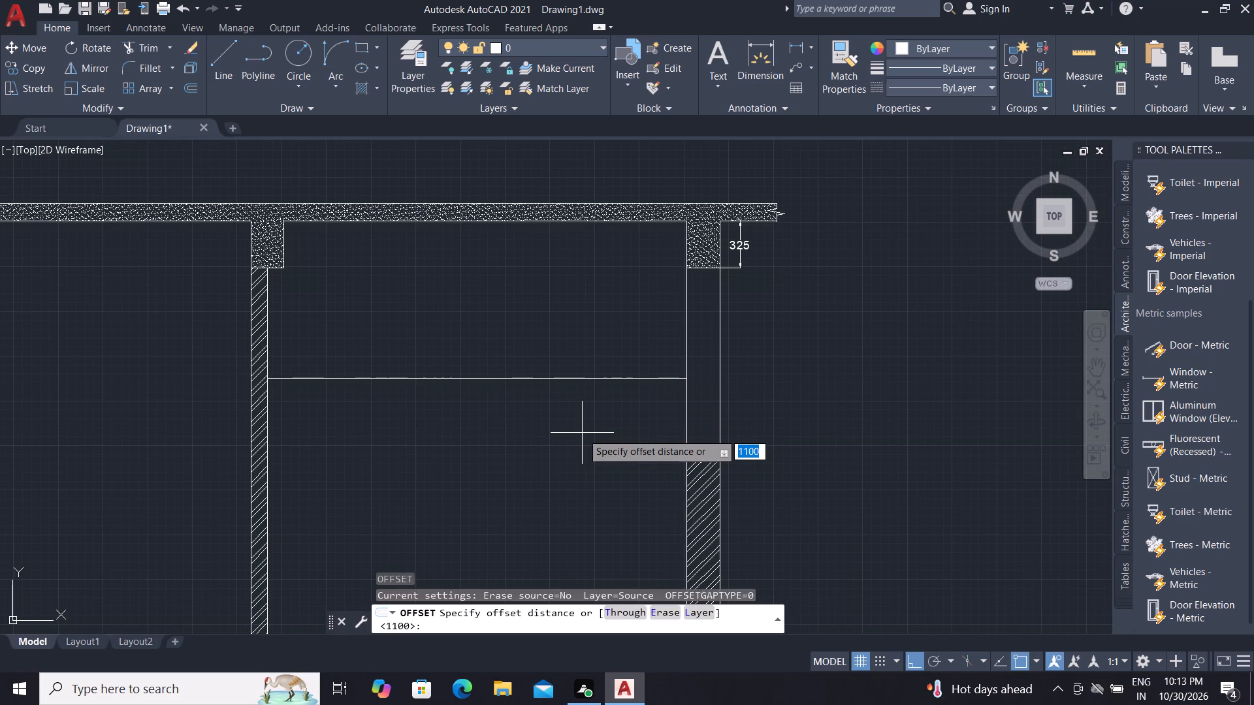
key("3")
type("00")
key("space")
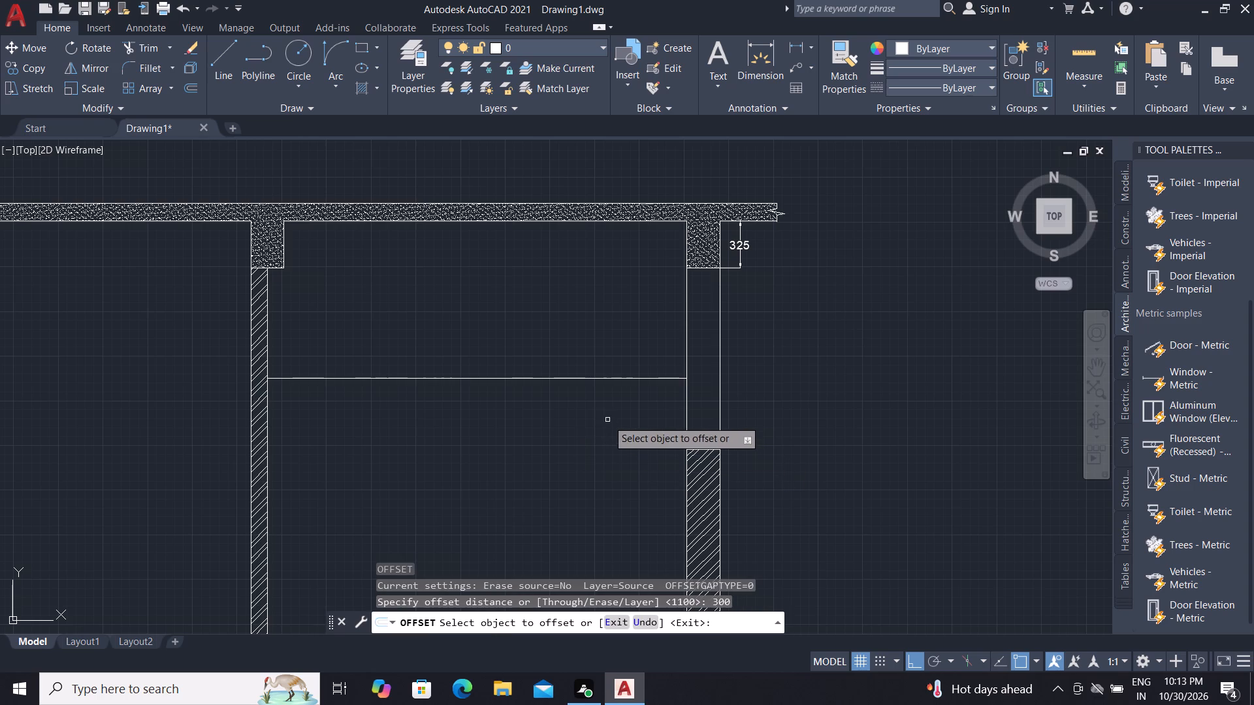
left_click(547, 379)
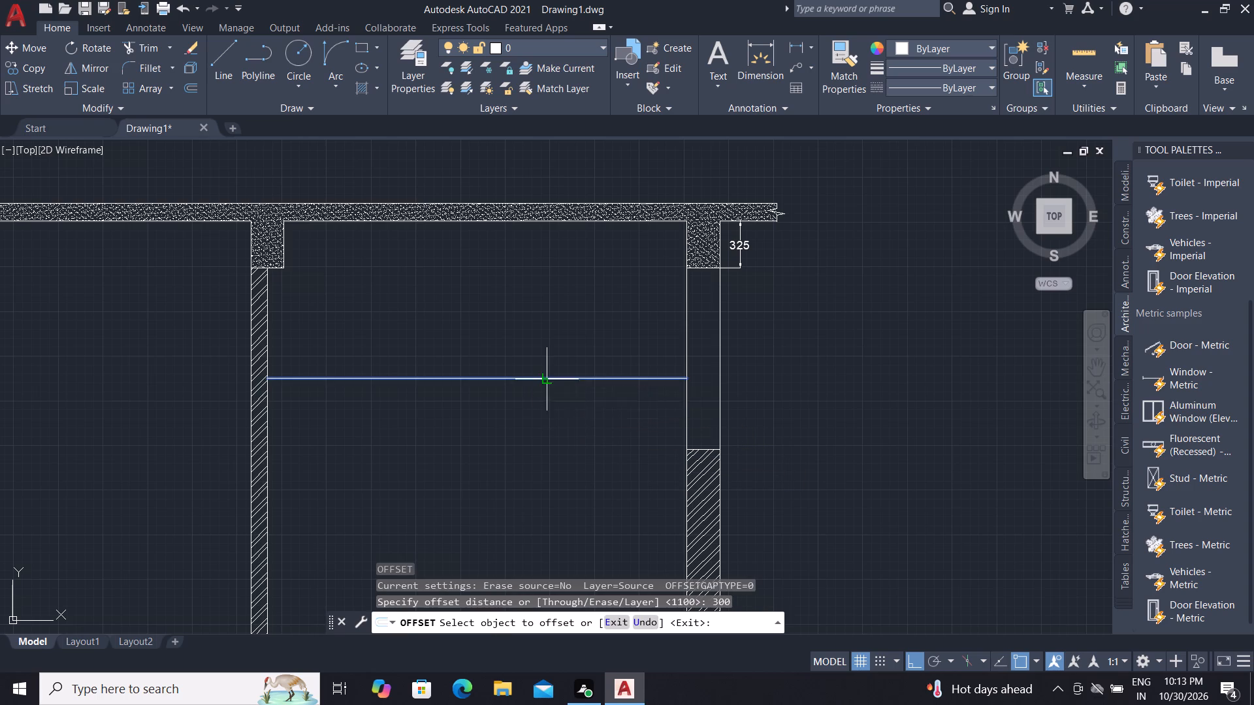
left_click(546, 453)
left_click(555, 422)
left_click(553, 455)
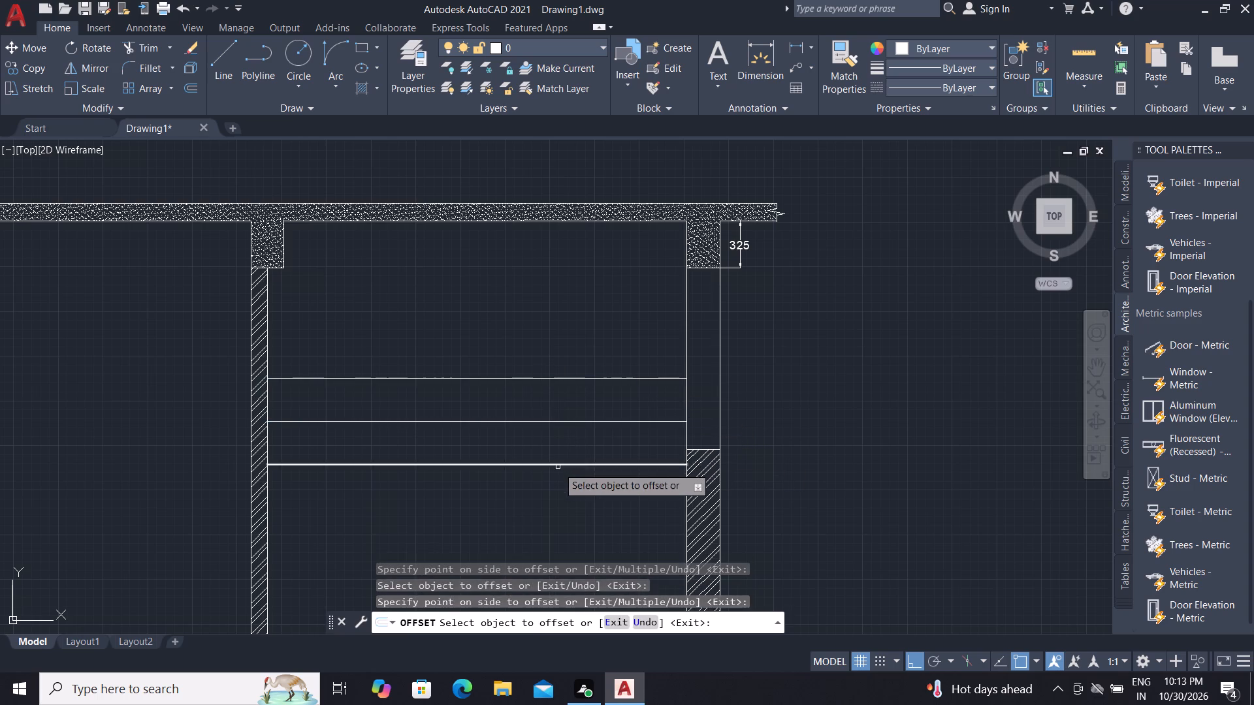
left_click(558, 467)
left_click(555, 542)
left_click(567, 510)
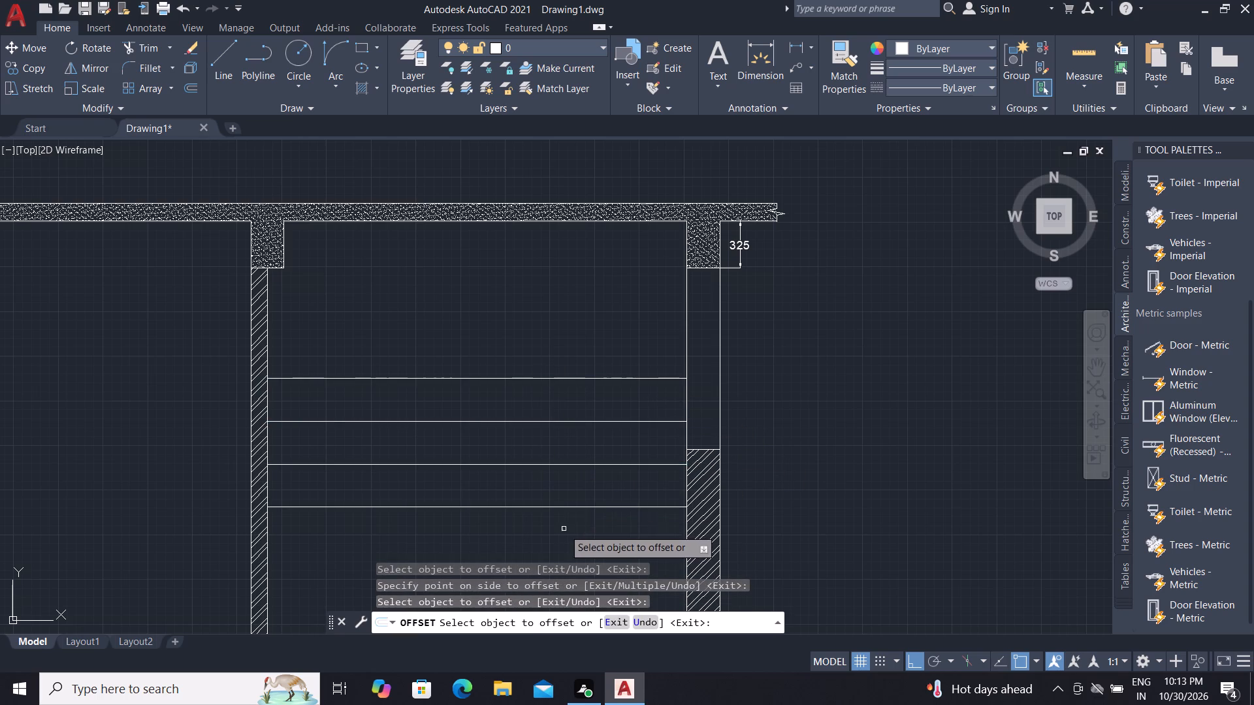
left_click(568, 507)
left_click_drag(564, 542, 564, 536)
scroll(590, 372, "down", 2)
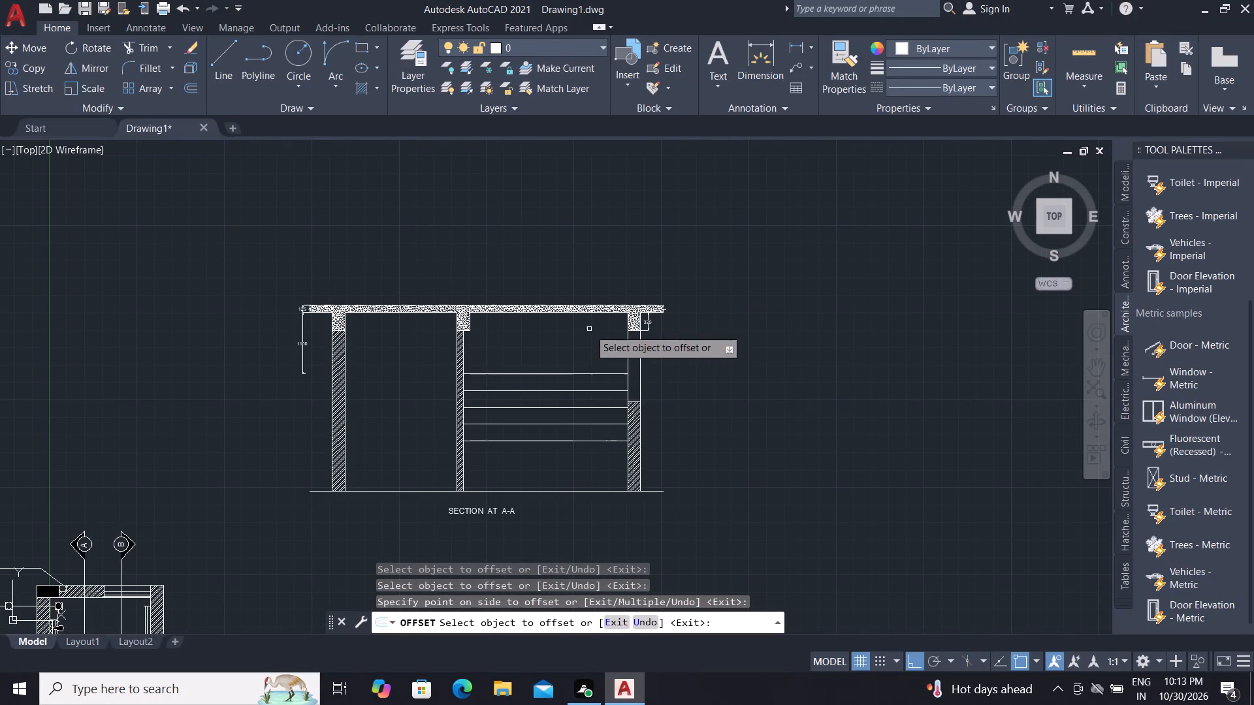
left_click(558, 441)
left_click(553, 479)
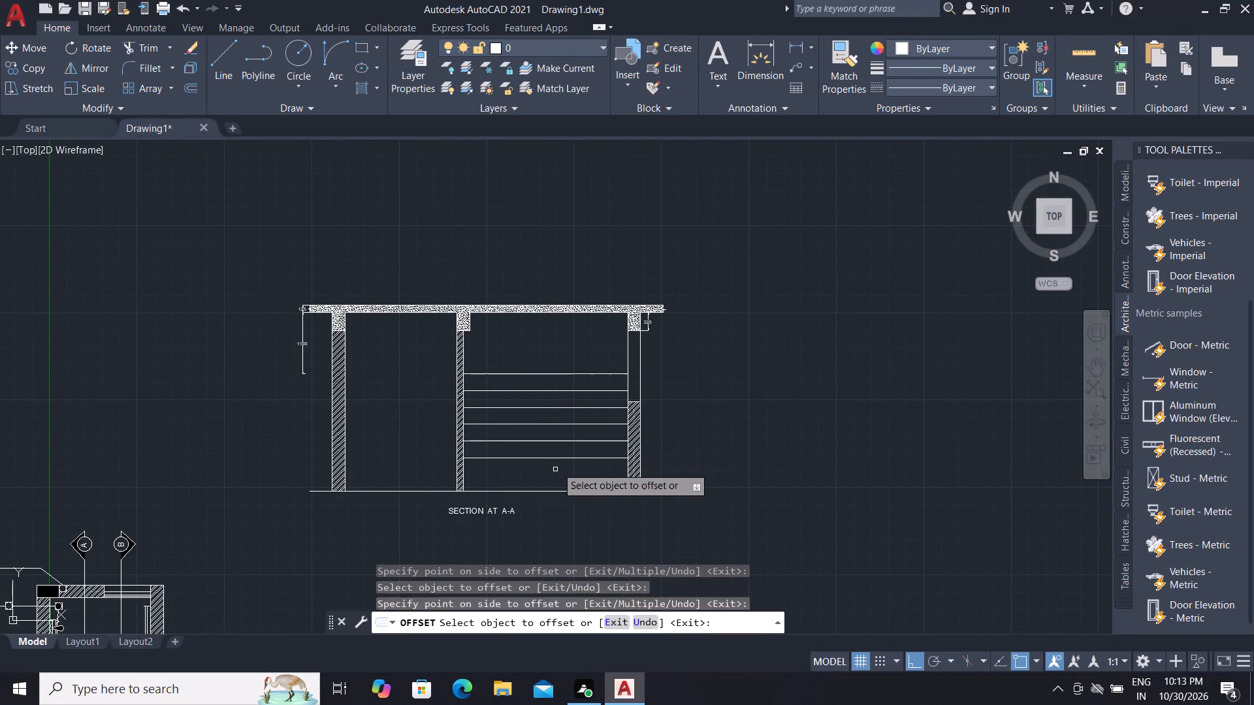
left_click(559, 459)
left_click(562, 480)
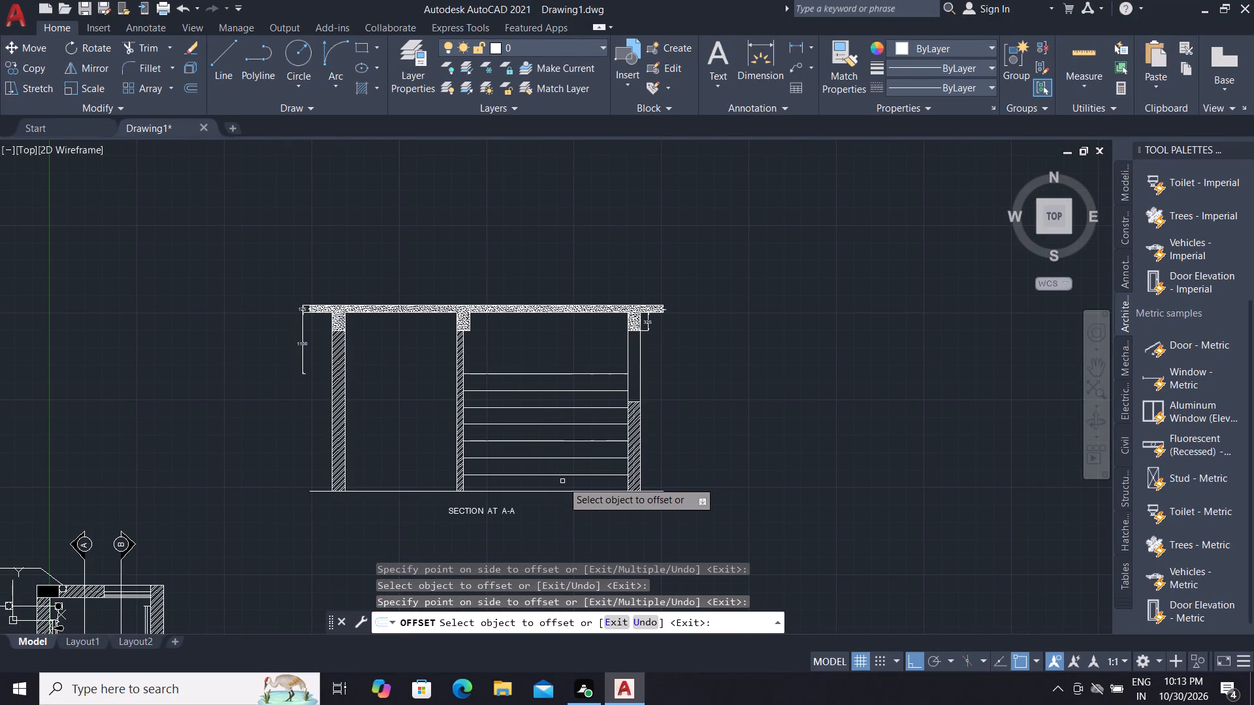
key("Escape")
Offset the right outer wall's inner face line into the right bay twice at 300 spacing.
type("O")
key("space")
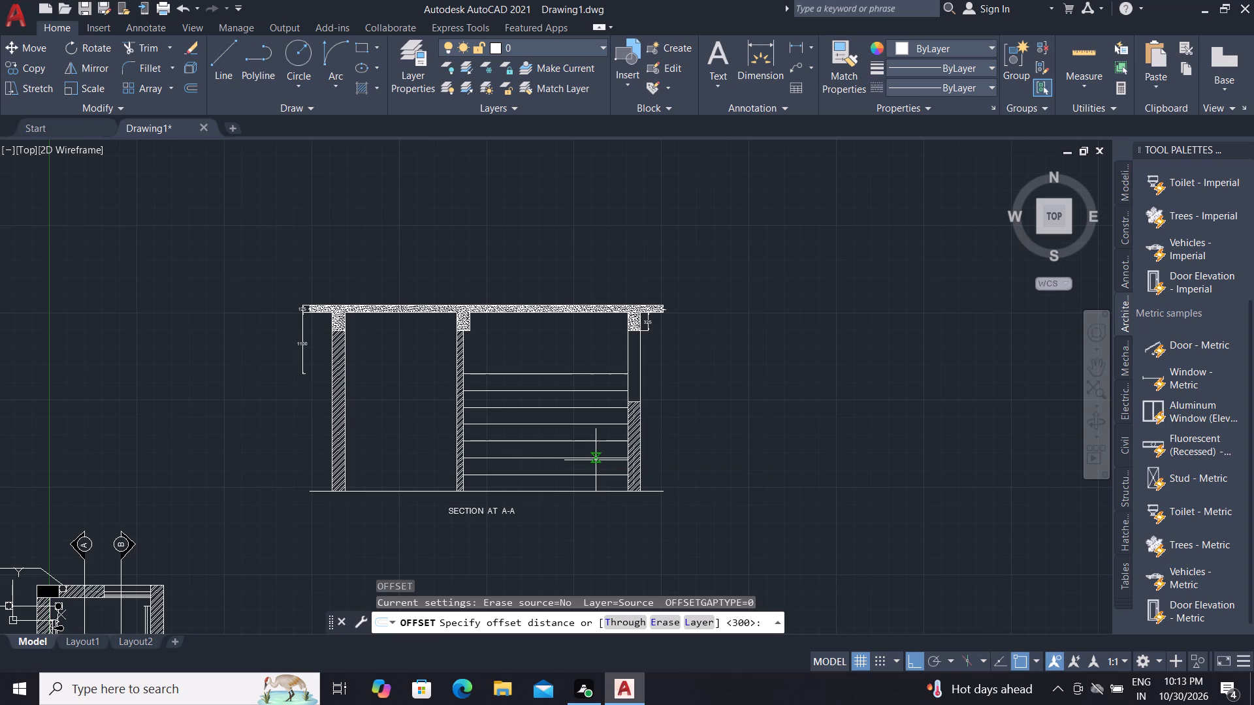
key("space")
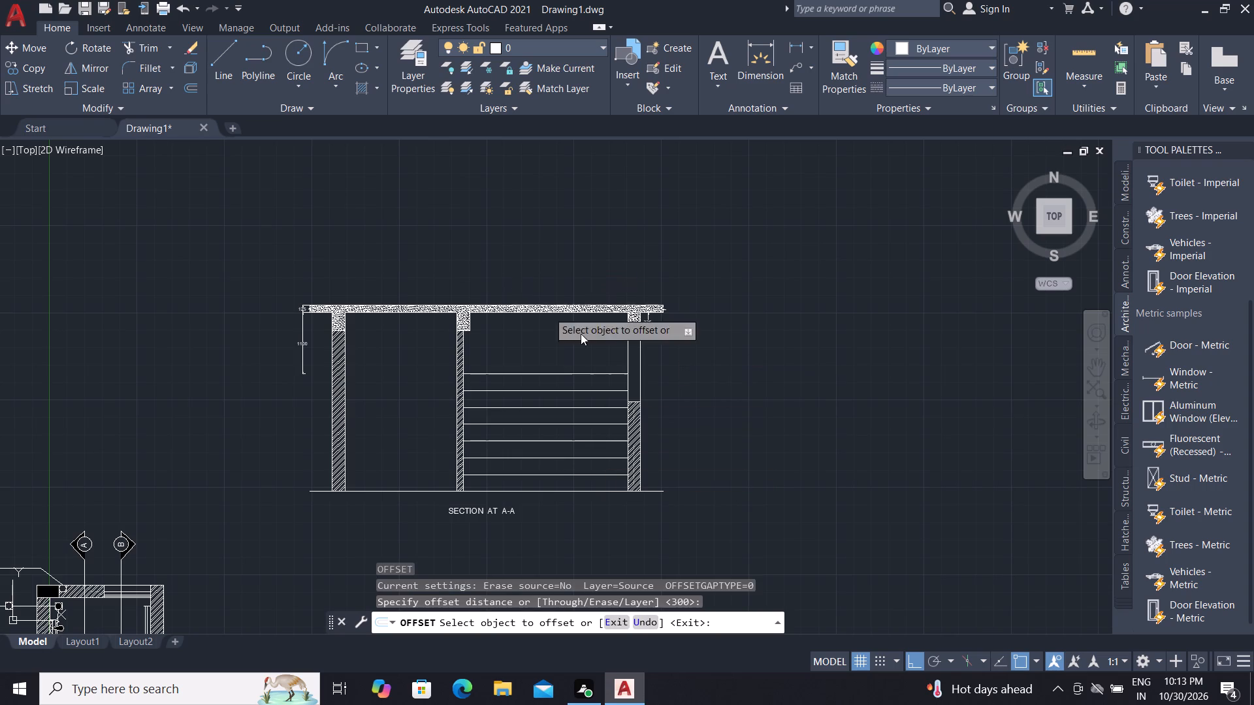
left_click(626, 352)
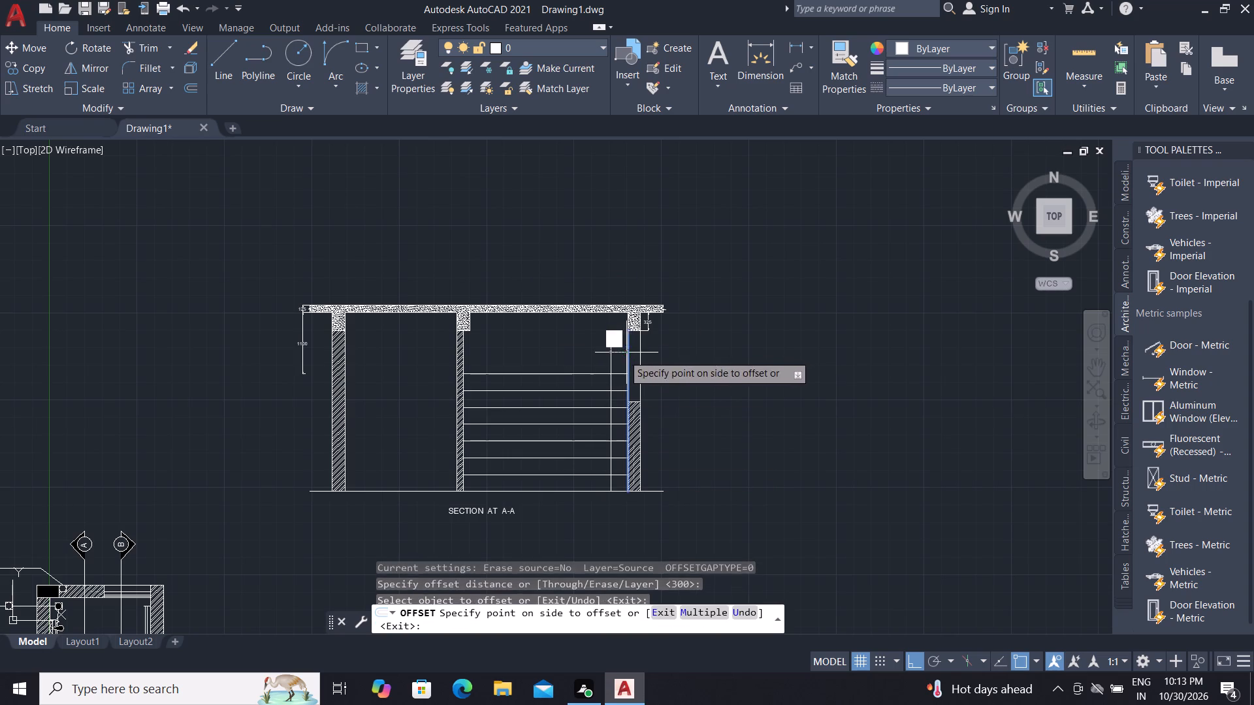
left_click(585, 357)
left_click(609, 356)
left_click(581, 360)
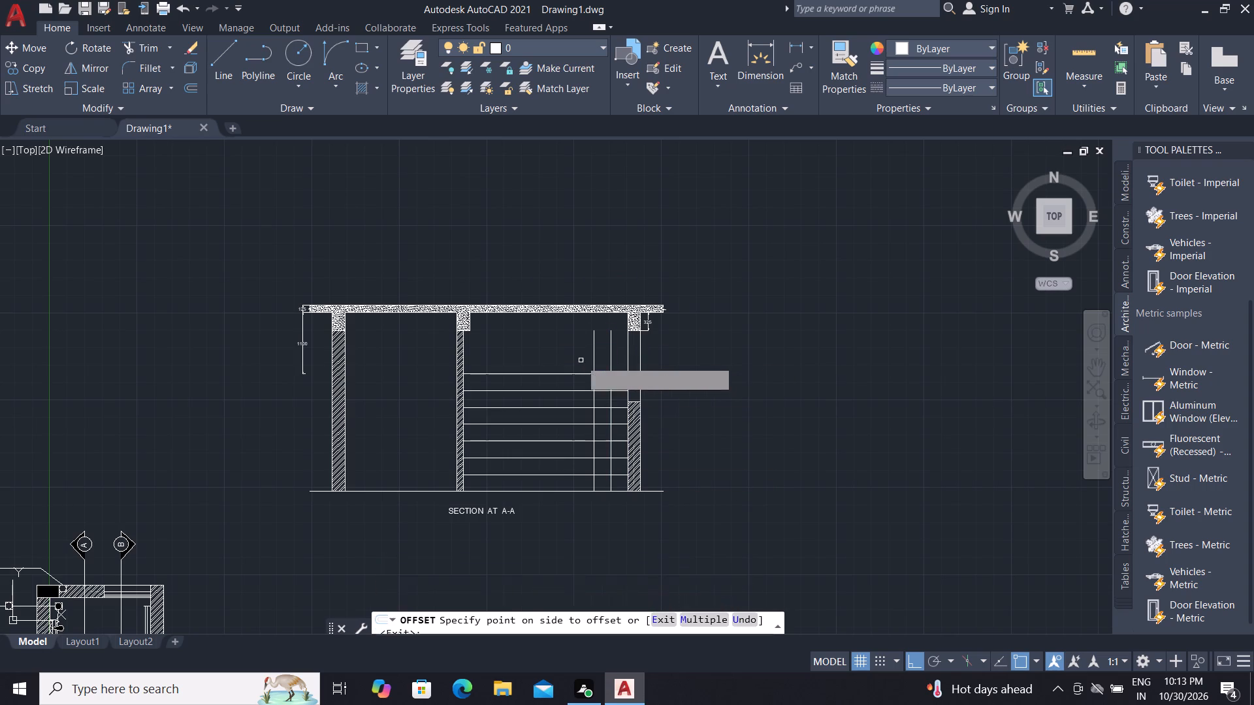
key("Escape")
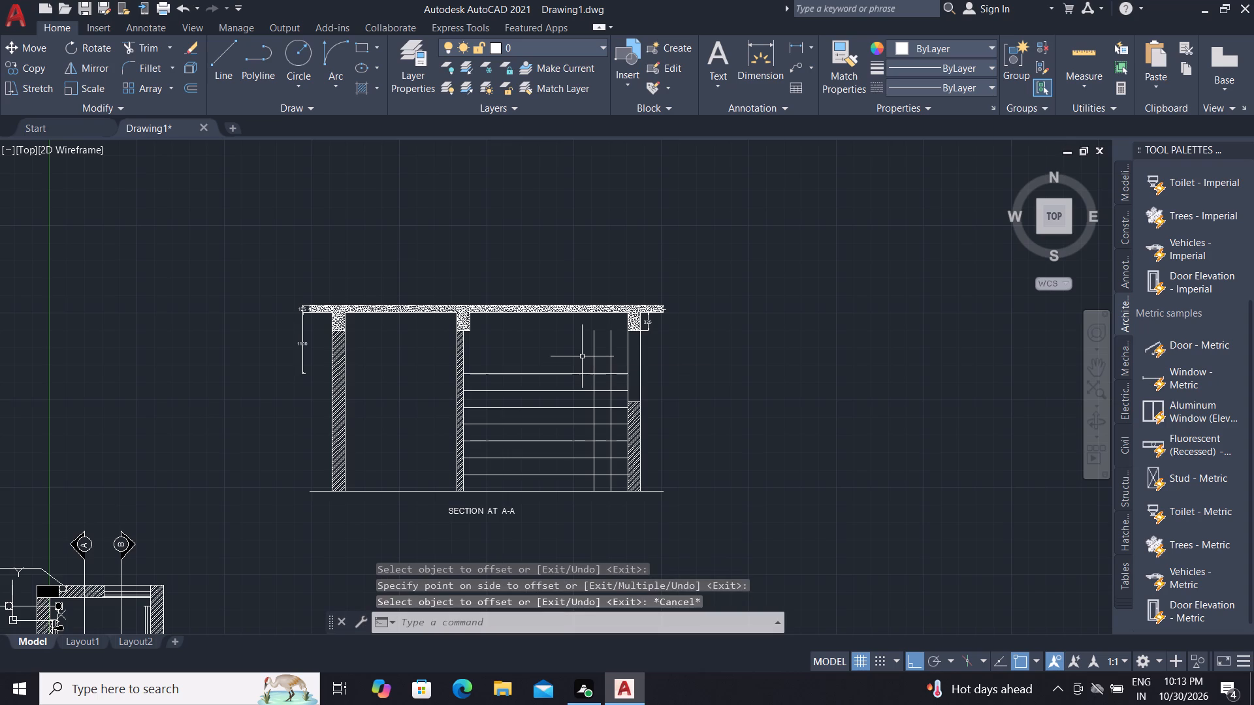
Trim the parts of the two offset vertical lines that extend above the right bay's top horizontal line.
type("TR")
key("space")
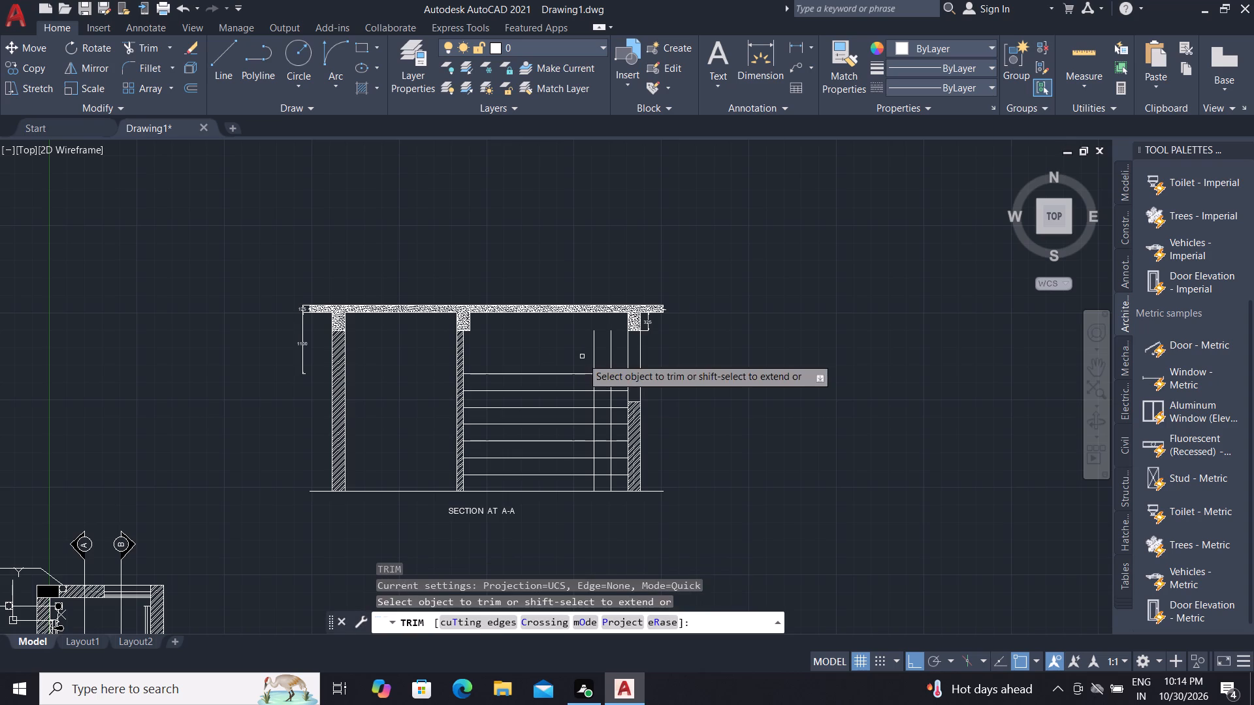
scroll(587, 386, "up", 2)
left_click(588, 301)
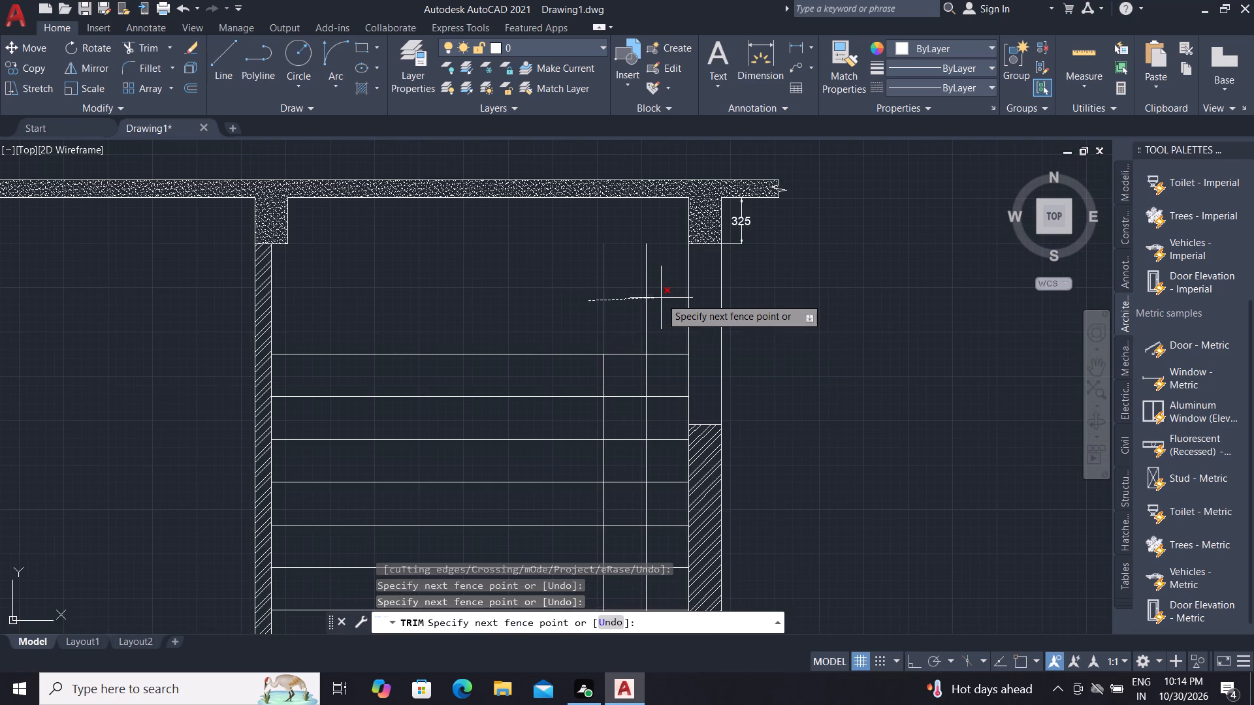
left_click(661, 300)
key("Escape")
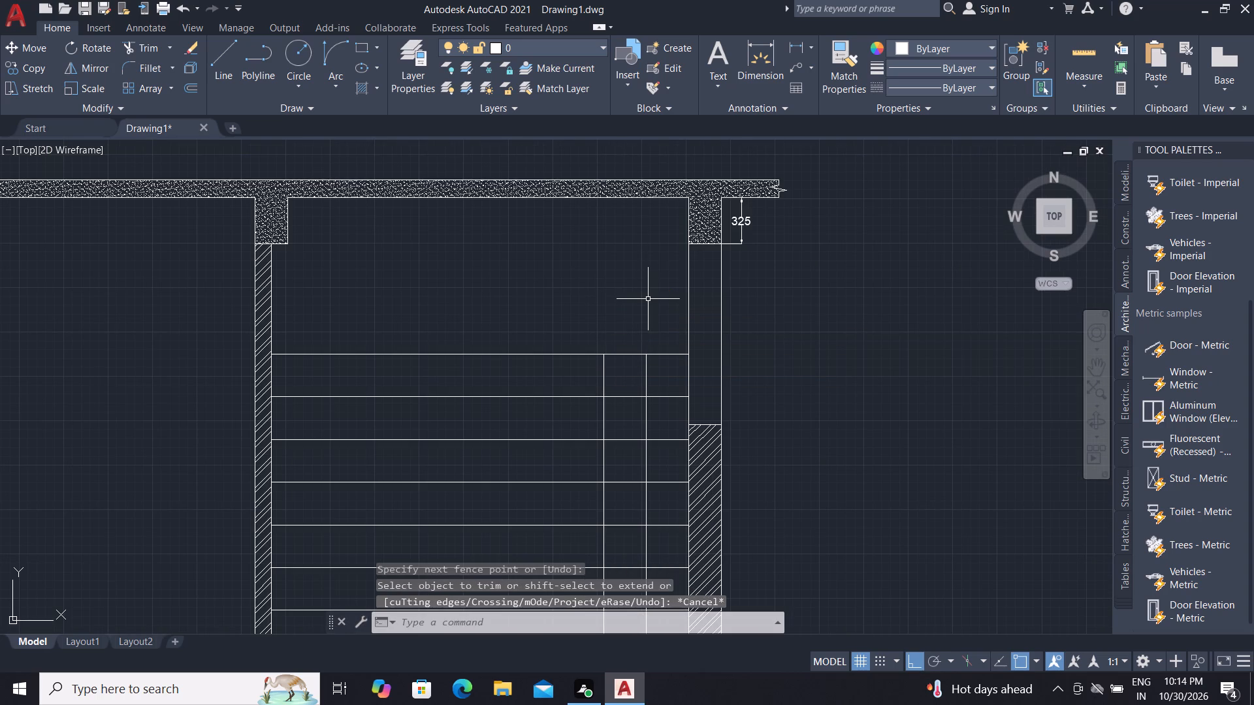
Offset the leftmost vertical grid line leftward repeatedly at 300 spacing, making seven copies up to the middle wall.
type("O")
key("space")
key("space")
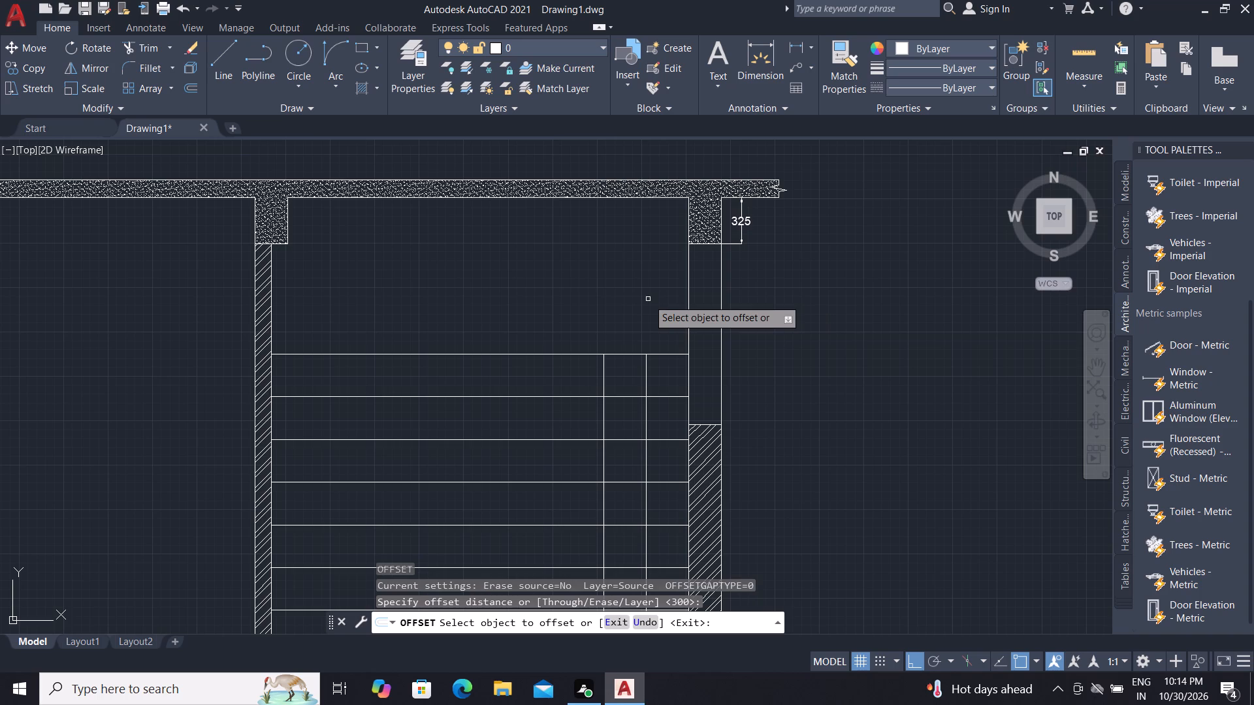
scroll(635, 246, "down", 1)
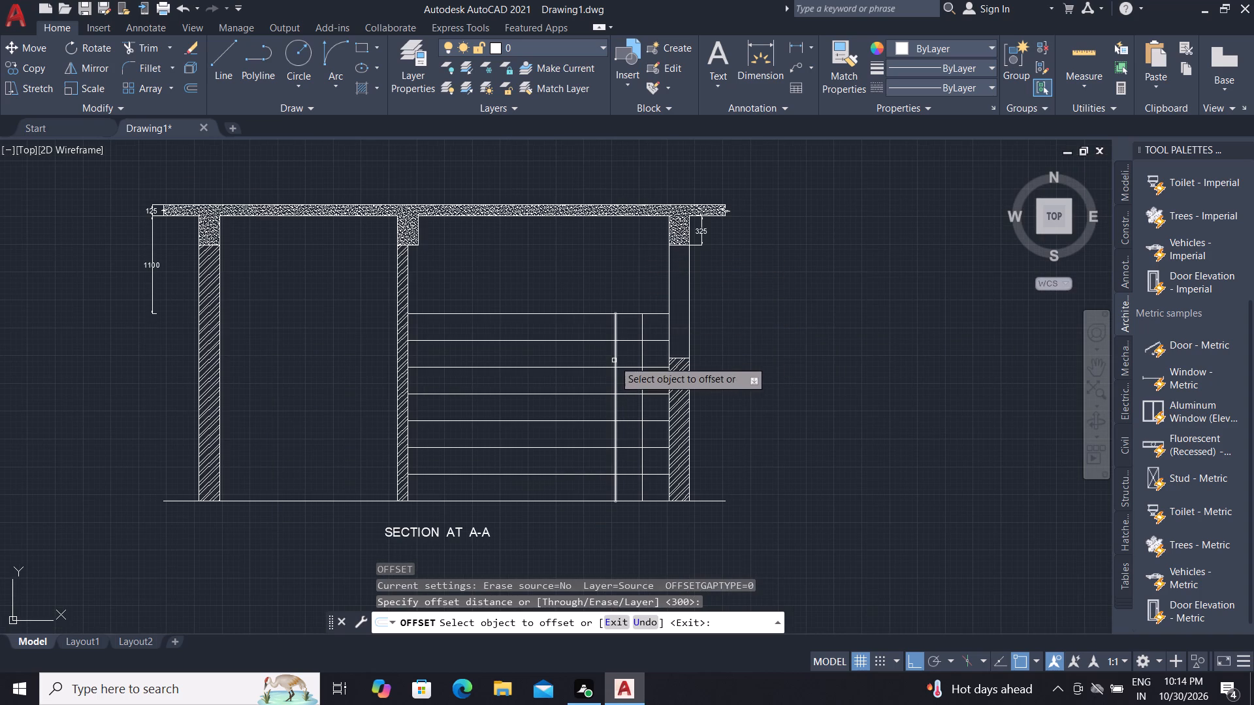
left_click(615, 360)
left_click(583, 362)
left_click(589, 360)
left_click(556, 353)
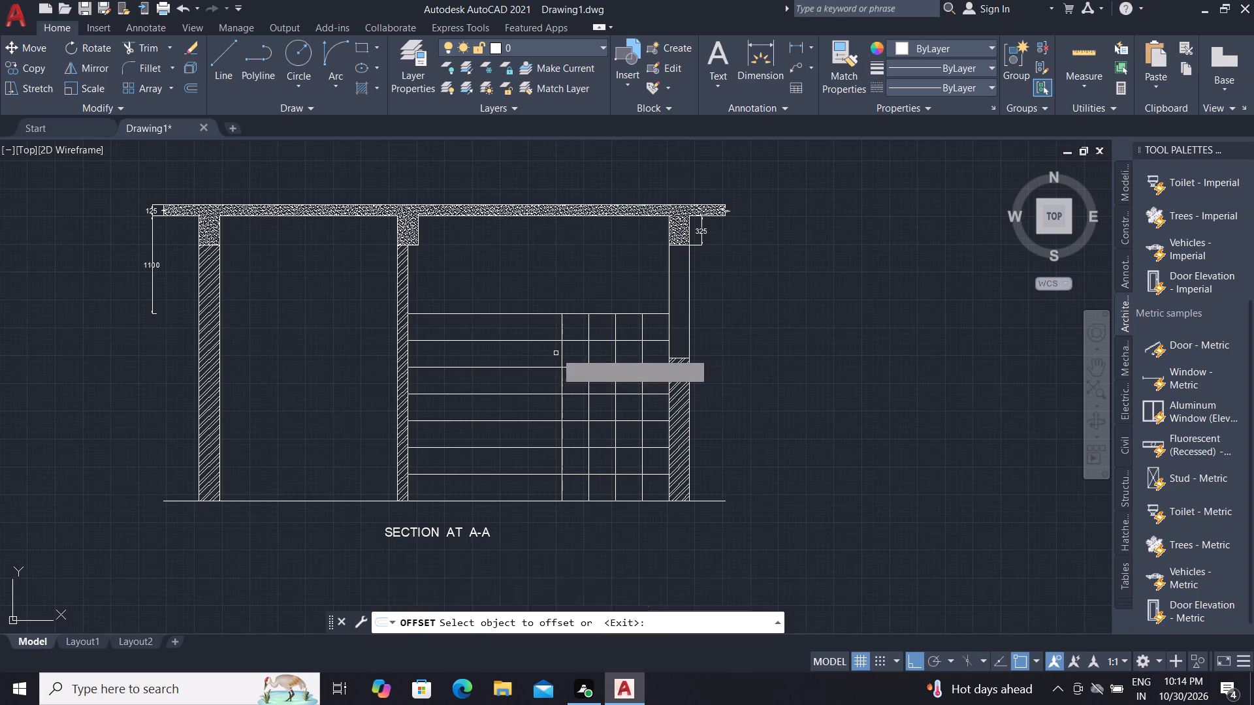
left_click(563, 349)
left_click(505, 351)
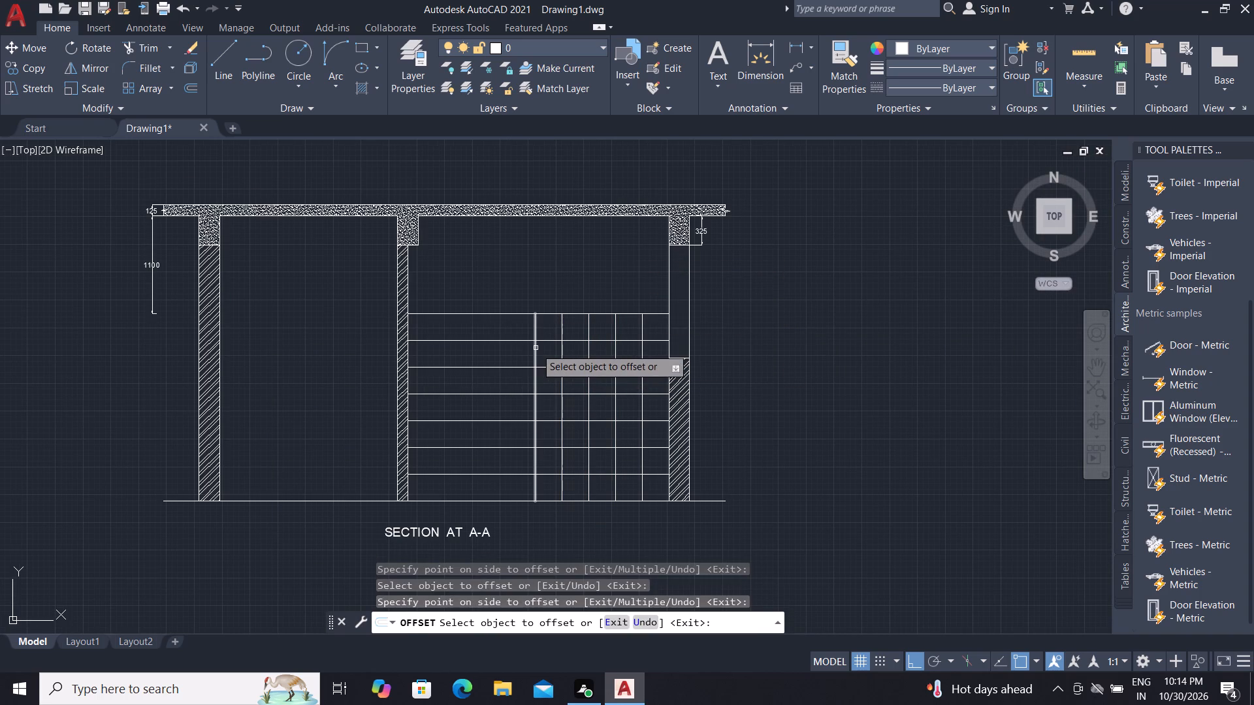
left_click(536, 348)
left_click(503, 349)
left_click(507, 349)
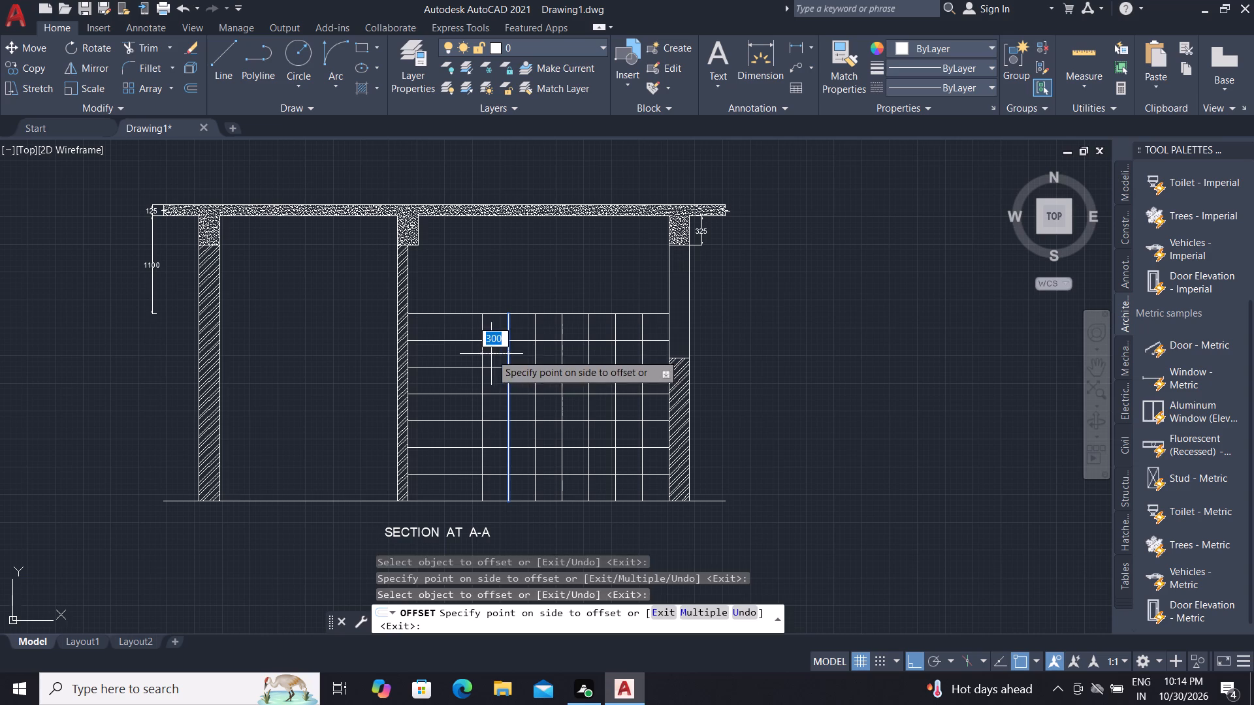
left_click(492, 354)
left_click(485, 353)
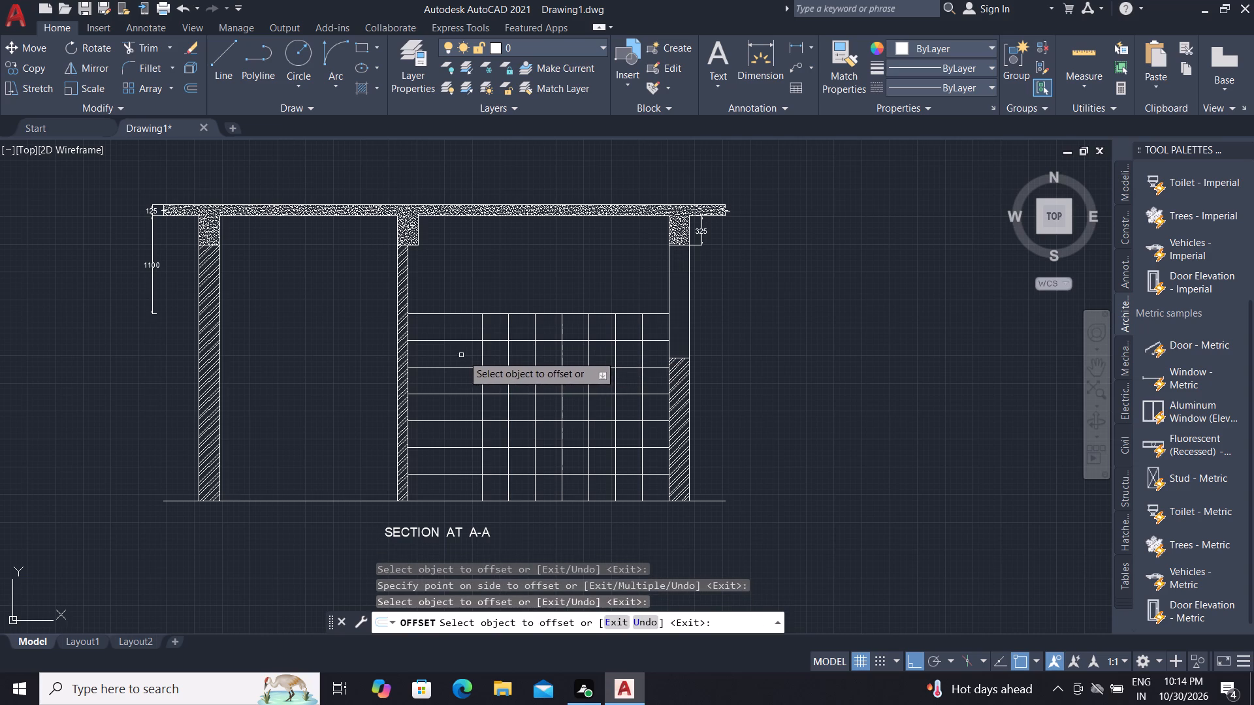
left_click(482, 359)
left_click(449, 341)
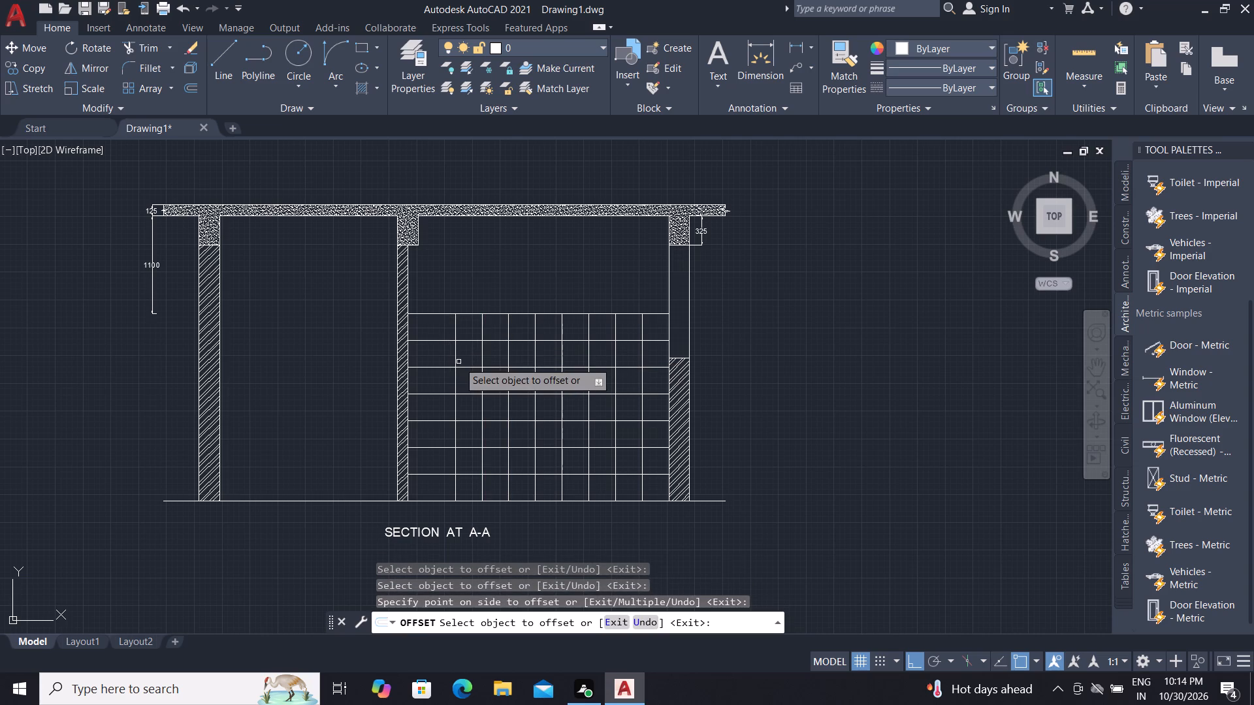
left_click(457, 360)
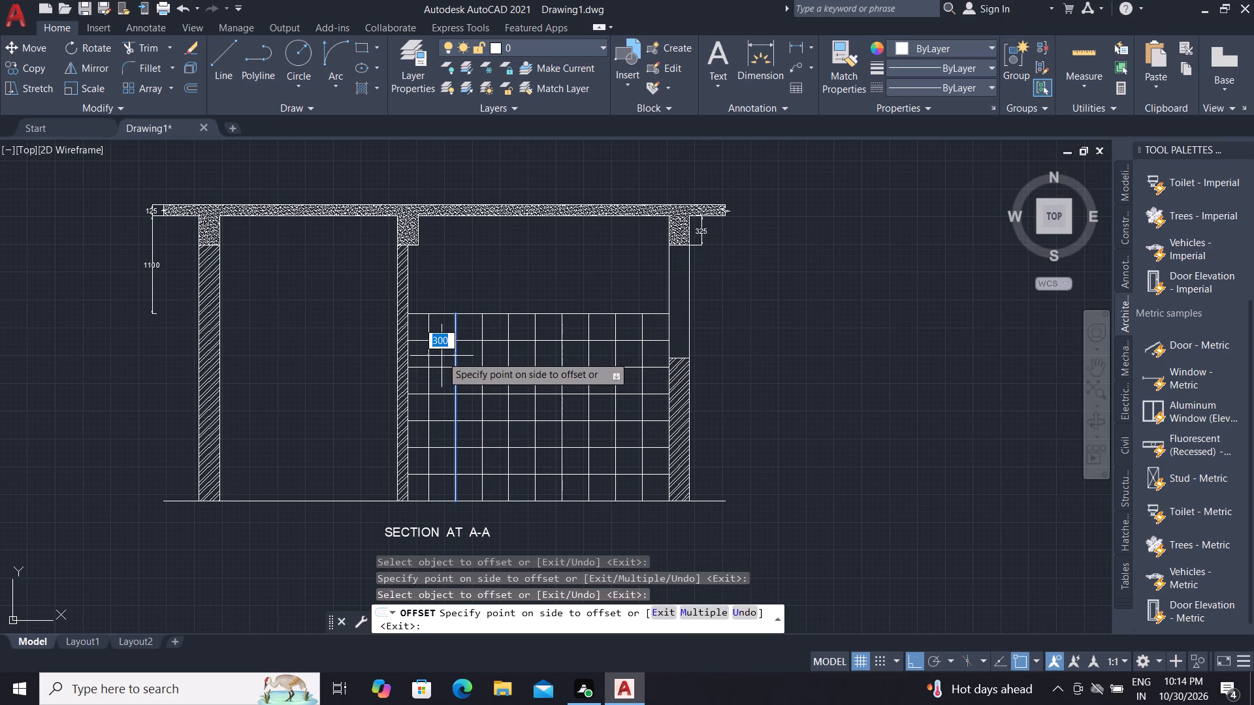
left_click(442, 356)
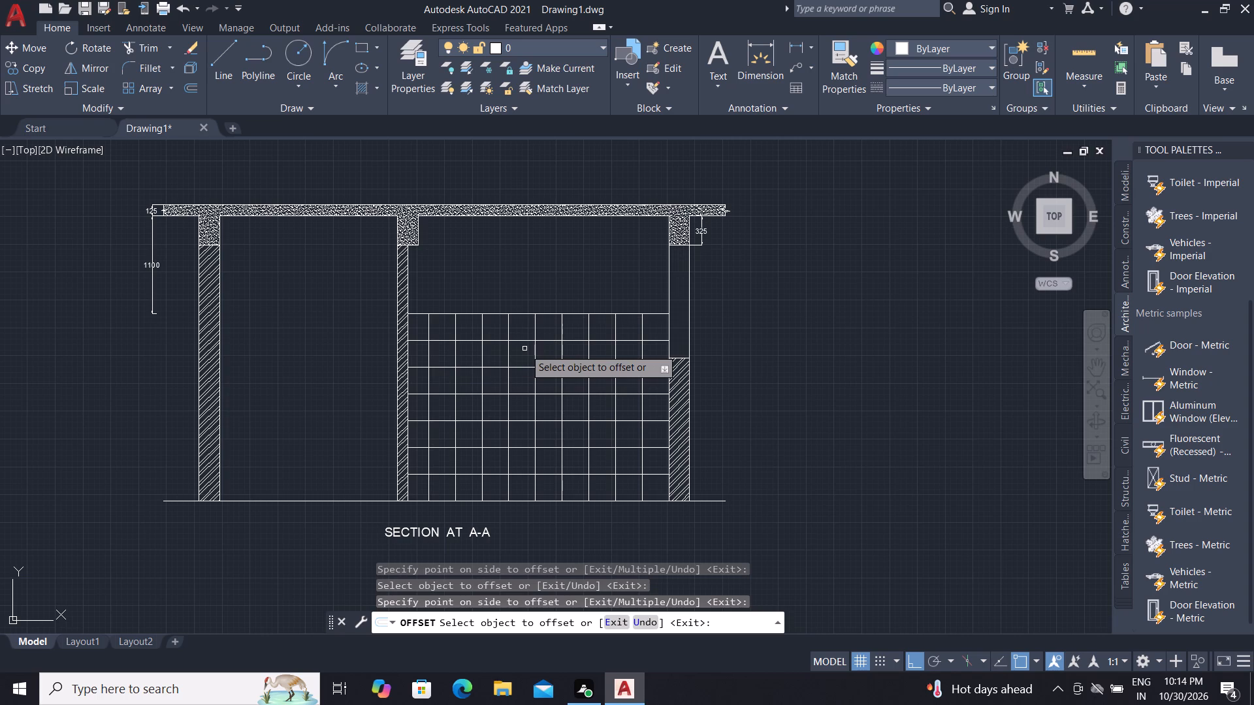
key("Escape")
key("Escape")
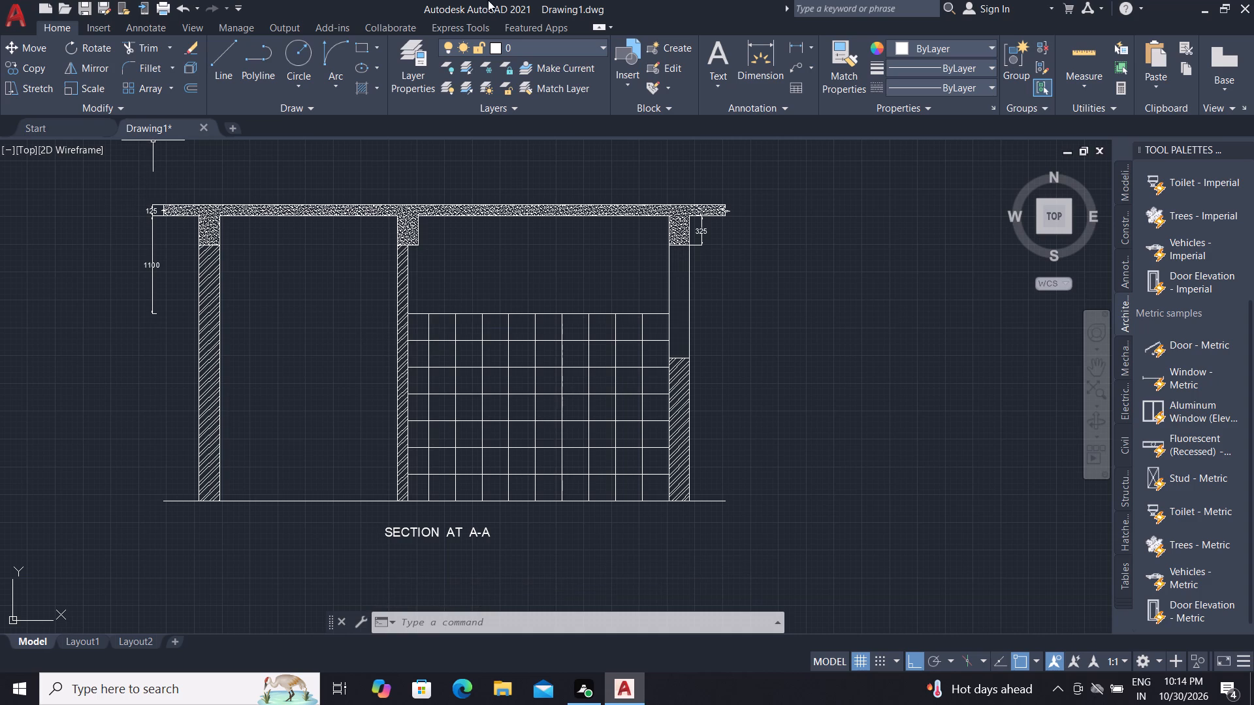
Draw a rectangle about 699 wide and 872 high over the upper tile grid near the middle wall.
left_click(376, 46)
left_click(384, 77)
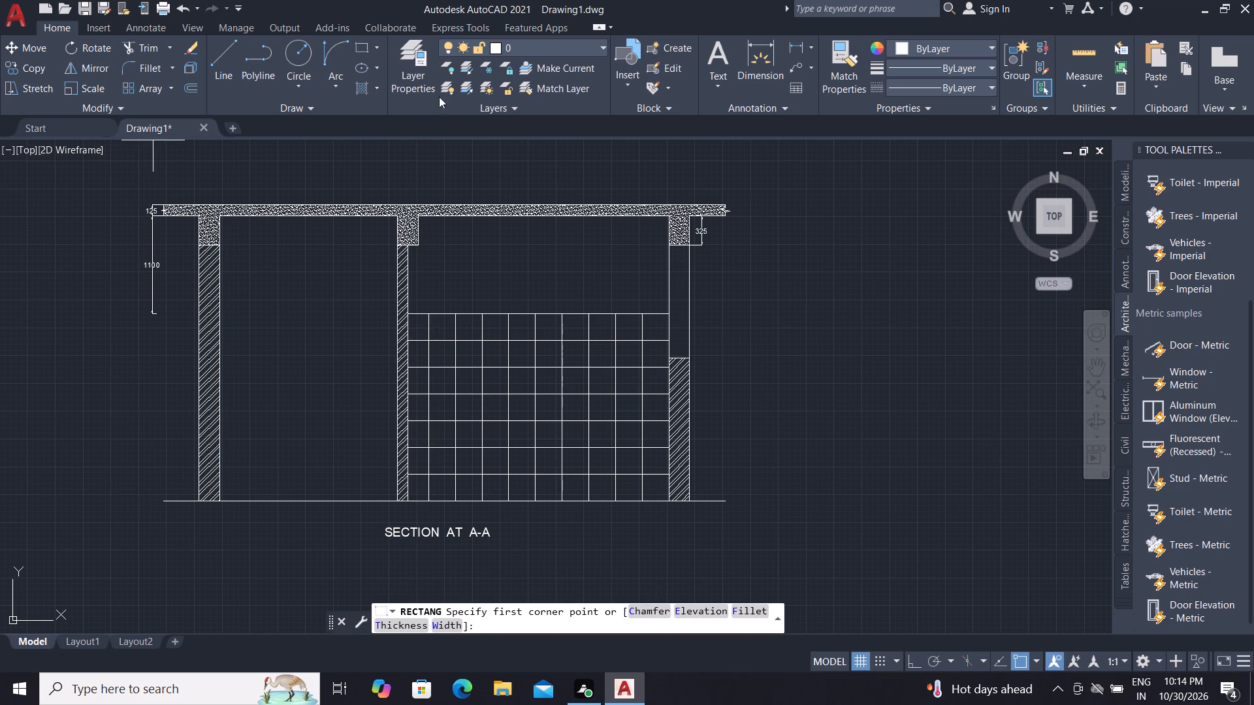
left_click(434, 330)
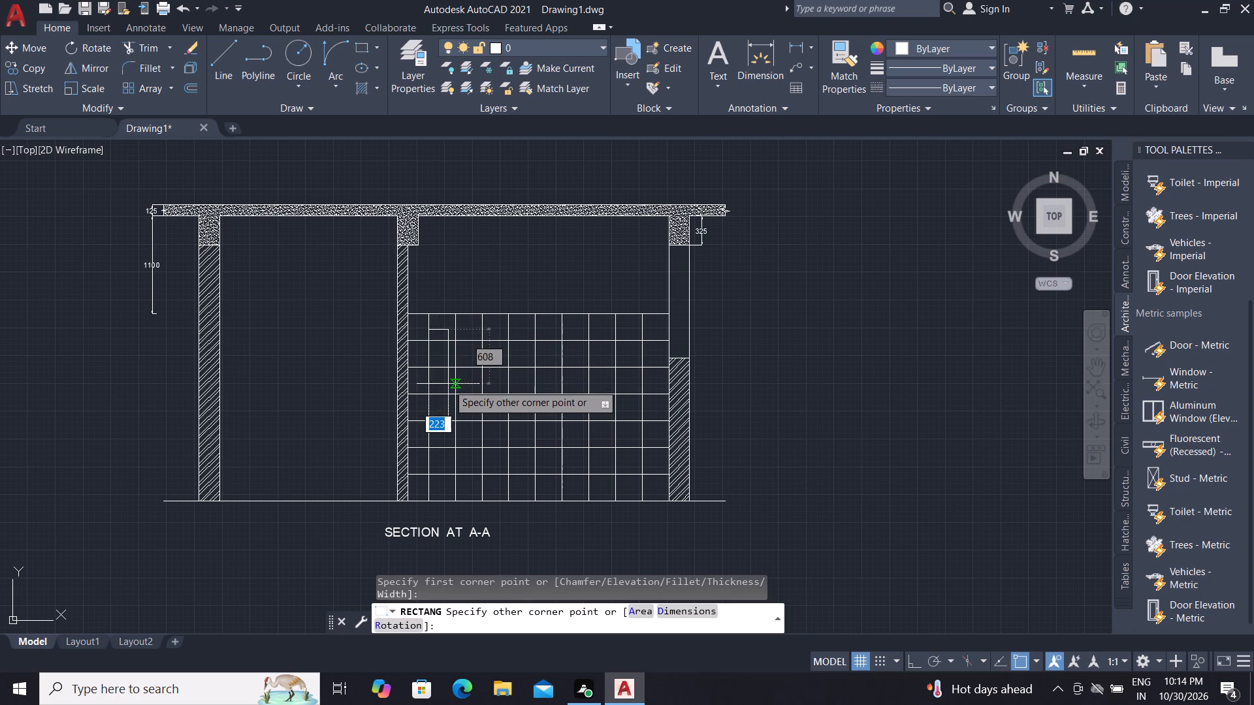
left_click(490, 407)
Move the rectangle about 60 horizontally toward the middle wall, off the vertical grid line its side lies on.
left_click(475, 408)
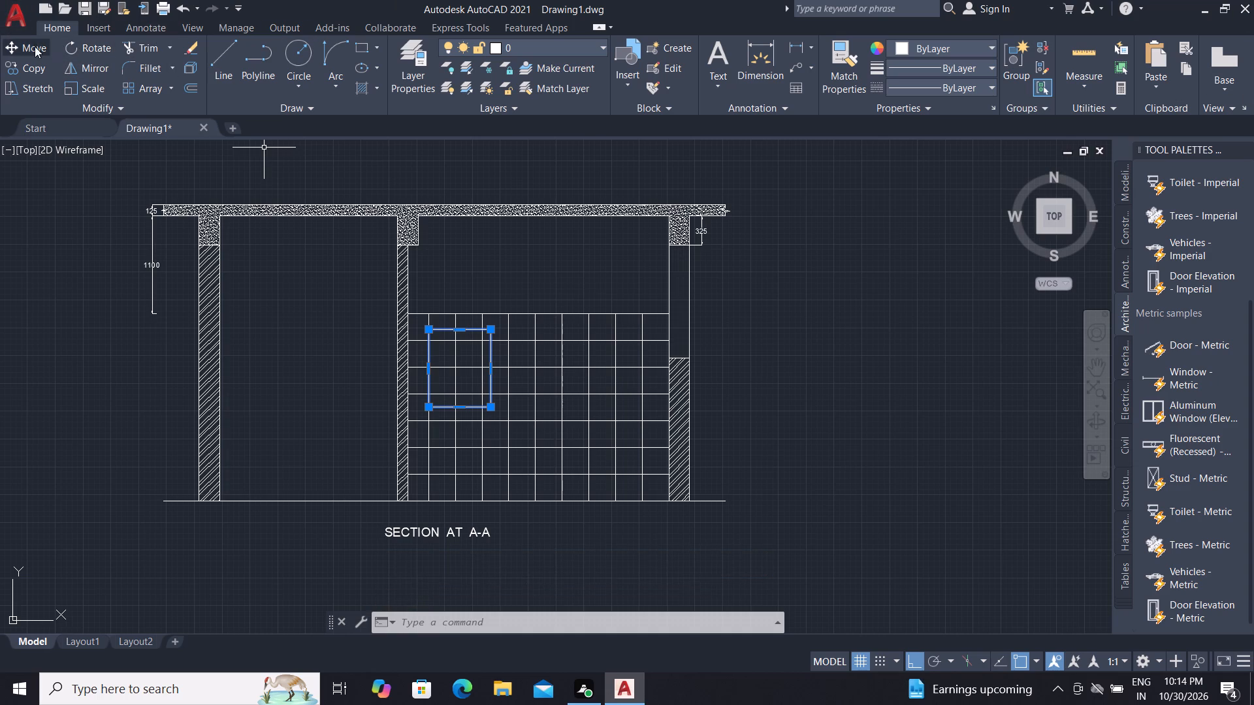
left_click(18, 44)
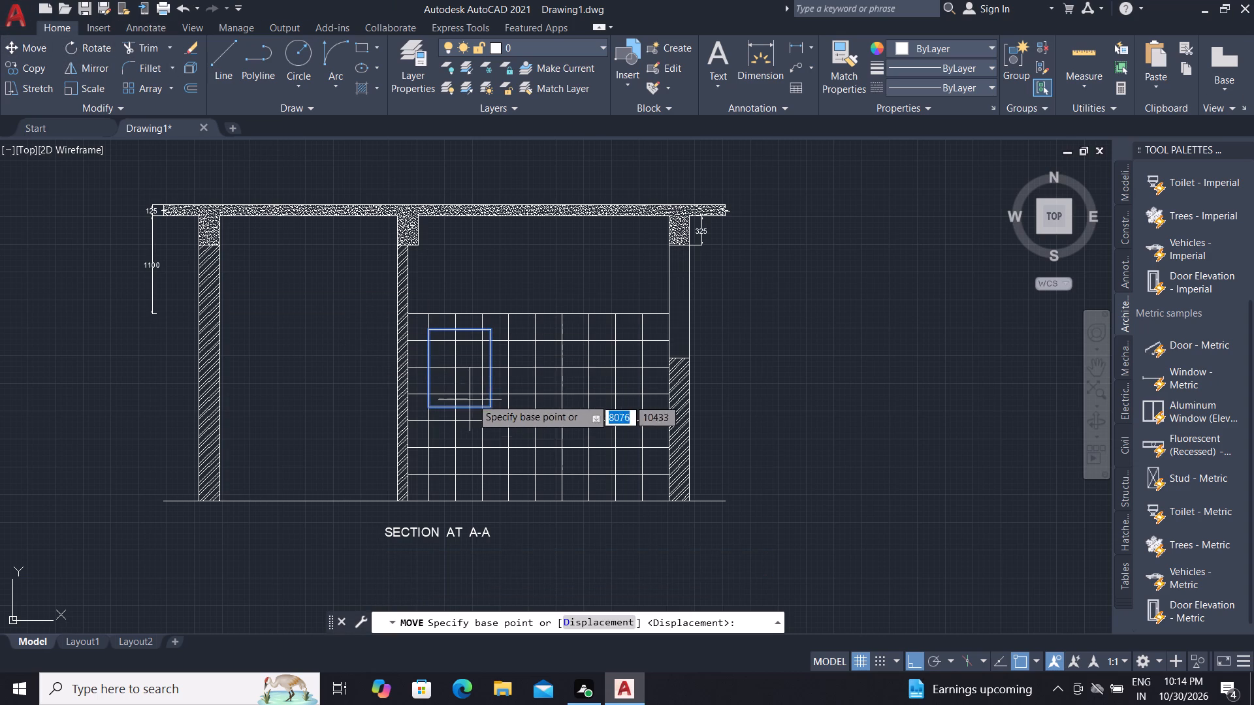
scroll(477, 395, "up", 1)
left_click(494, 415)
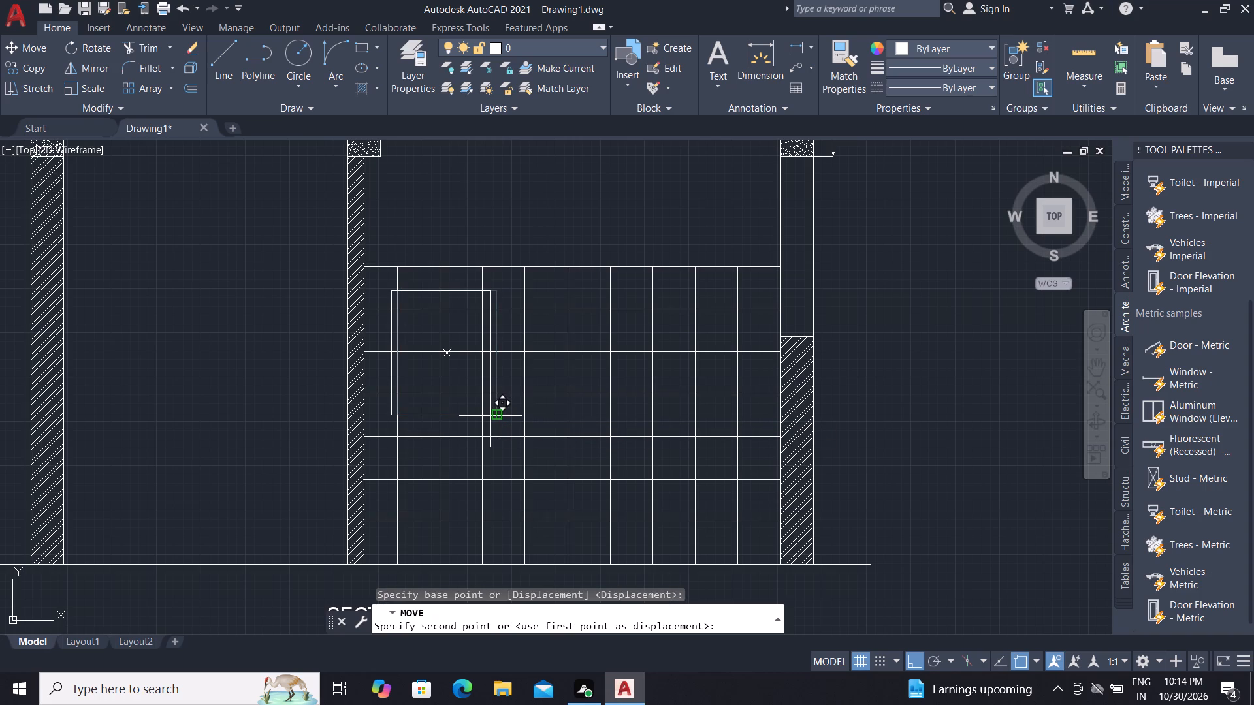
left_click(490, 416)
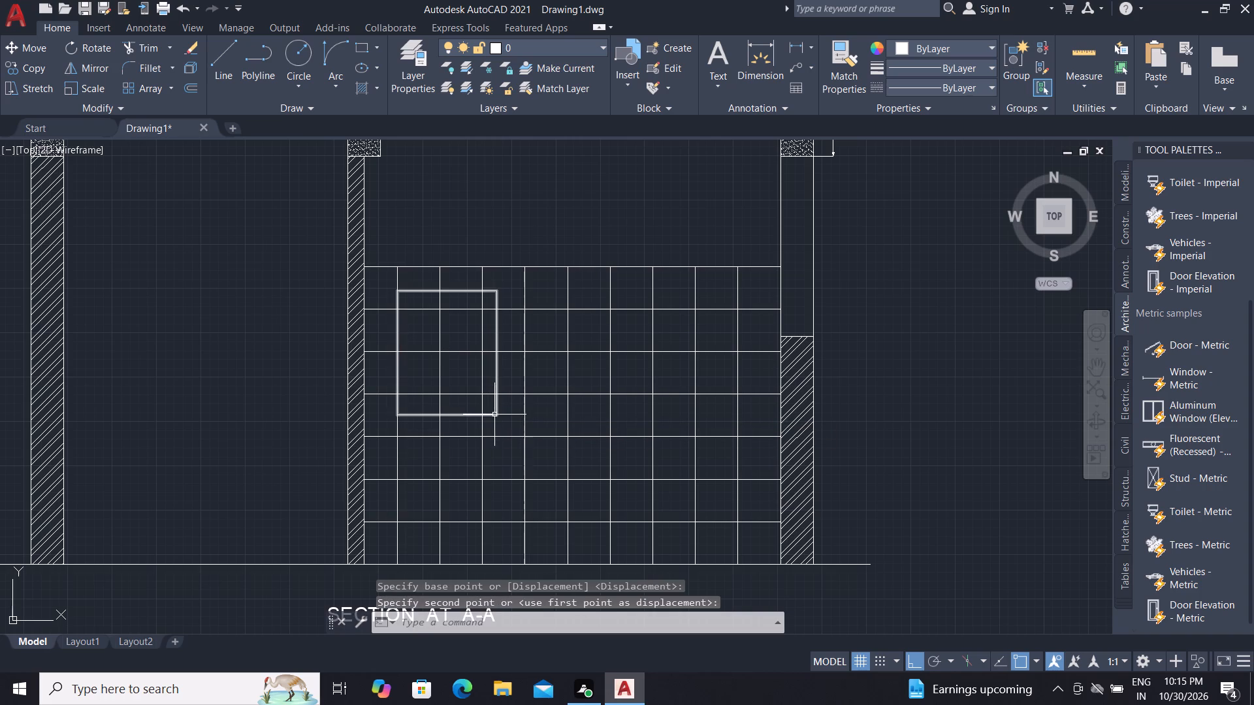
left_click(494, 415)
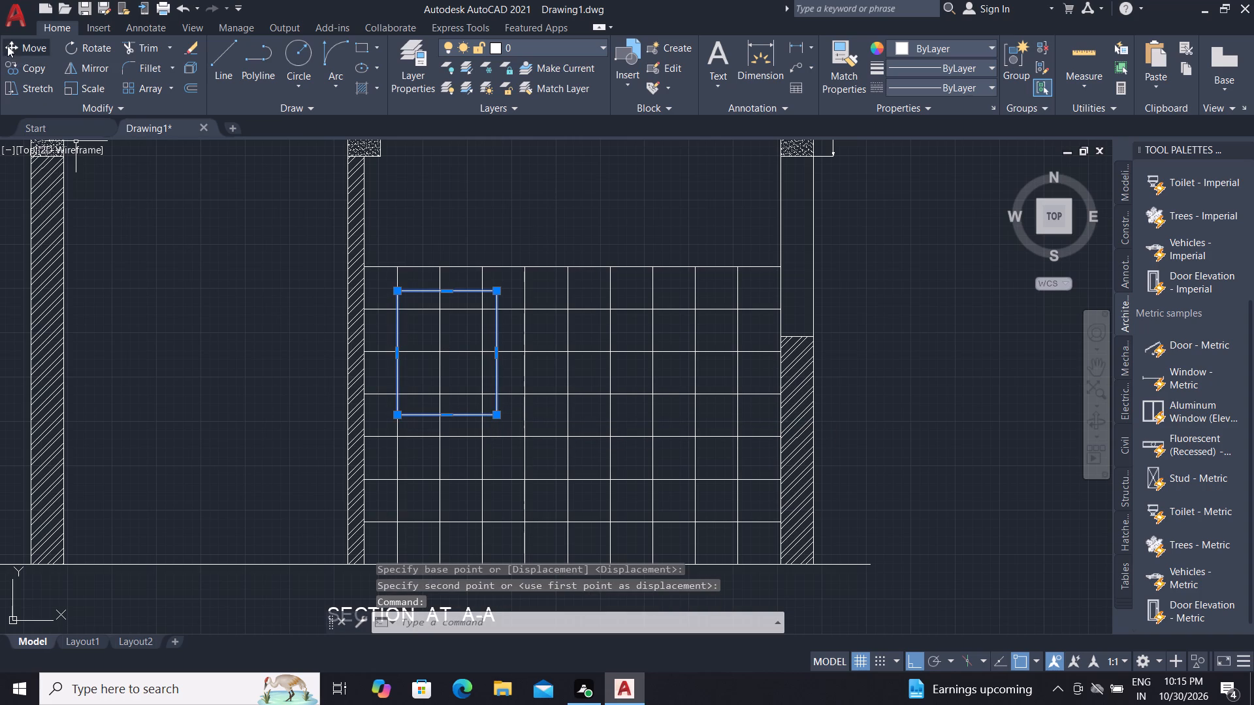
left_click(9, 44)
scroll(391, 416, "up", 2)
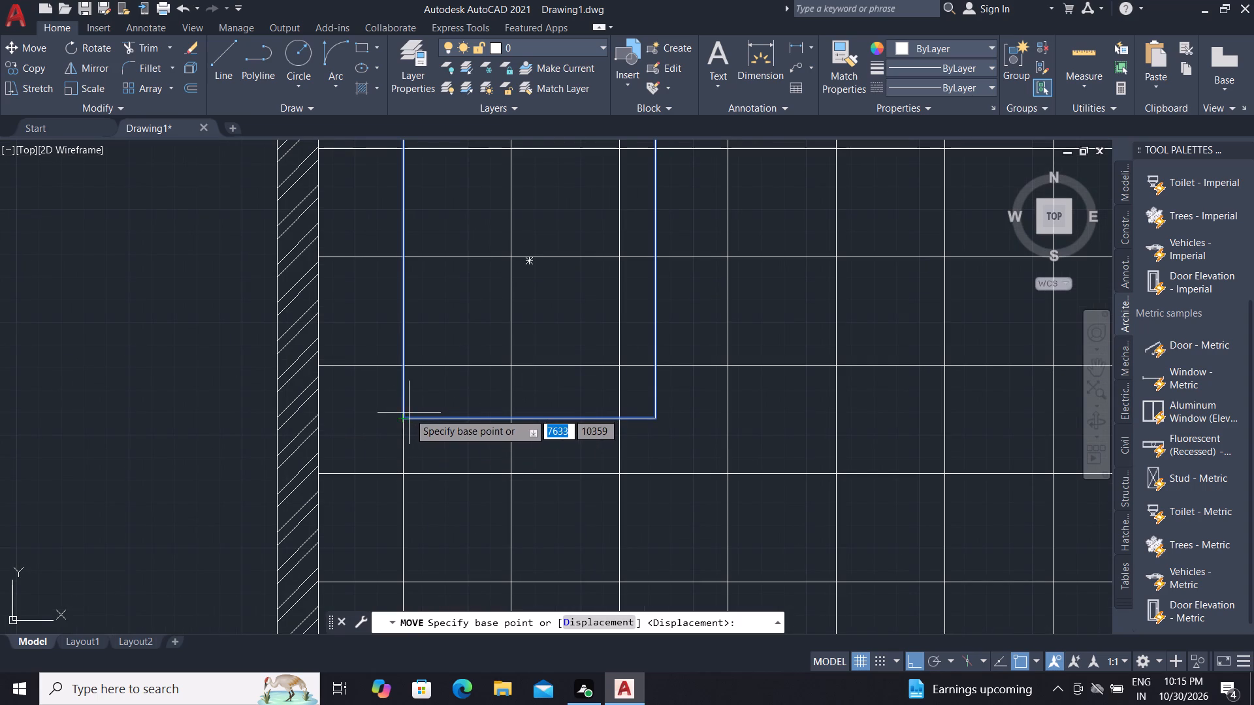
left_click(402, 414)
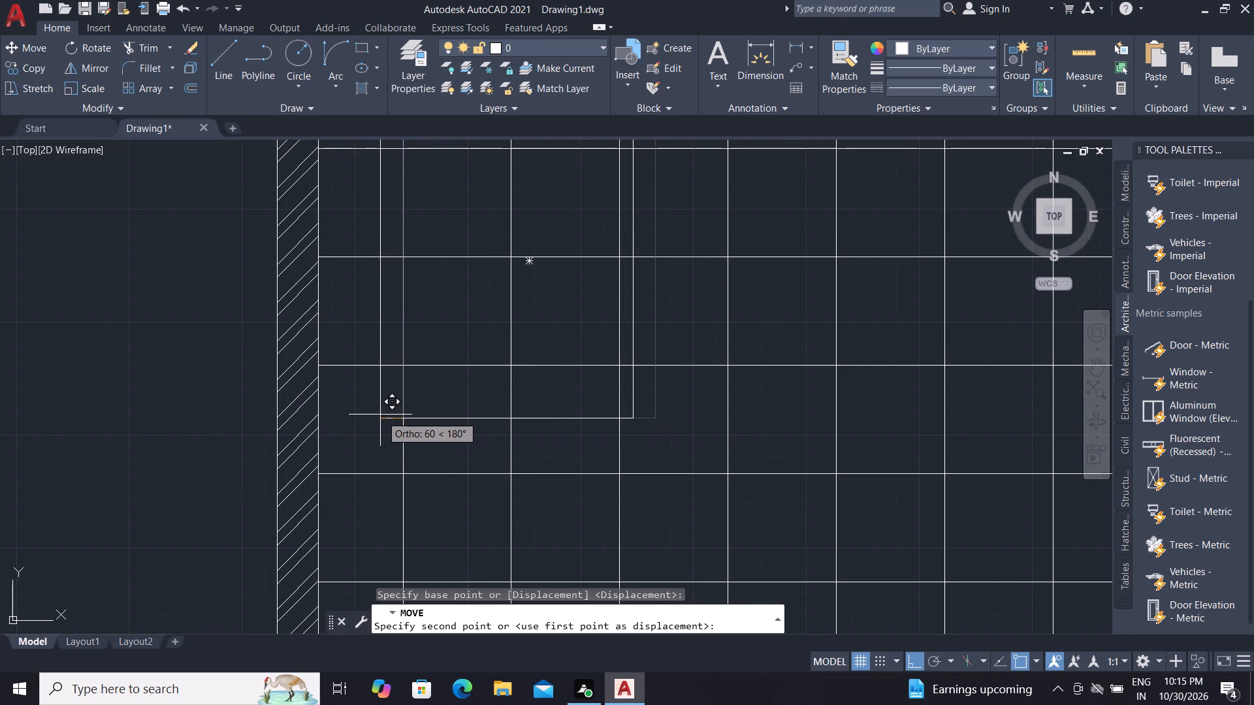
left_click(382, 414)
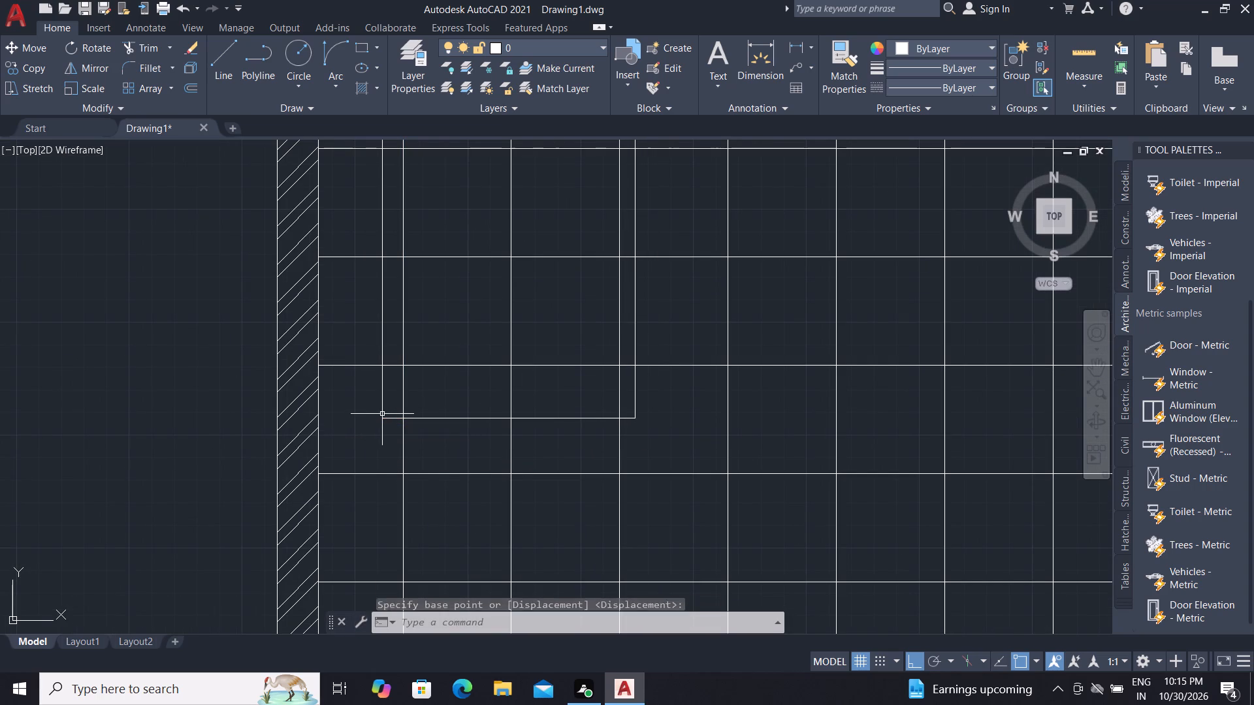
Trim the tile grid line segments that cross the lower part of the rectangle's interior.
type("TR")
key("space")
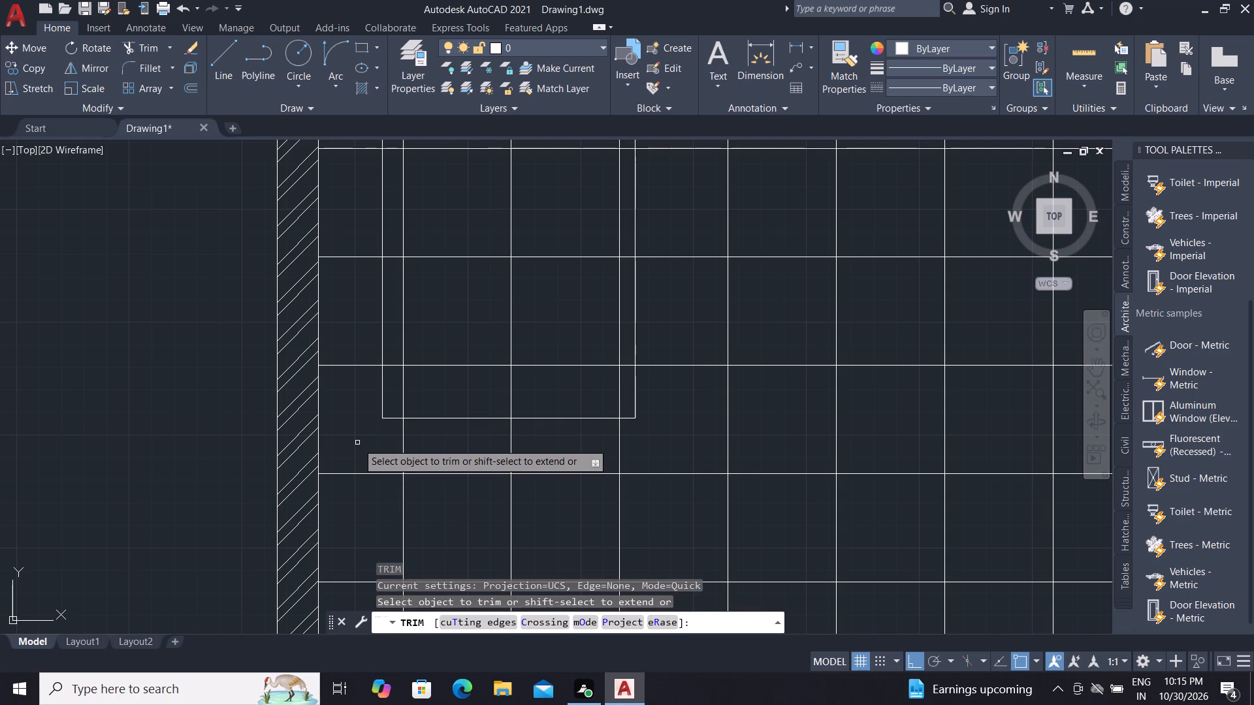
left_click(394, 401)
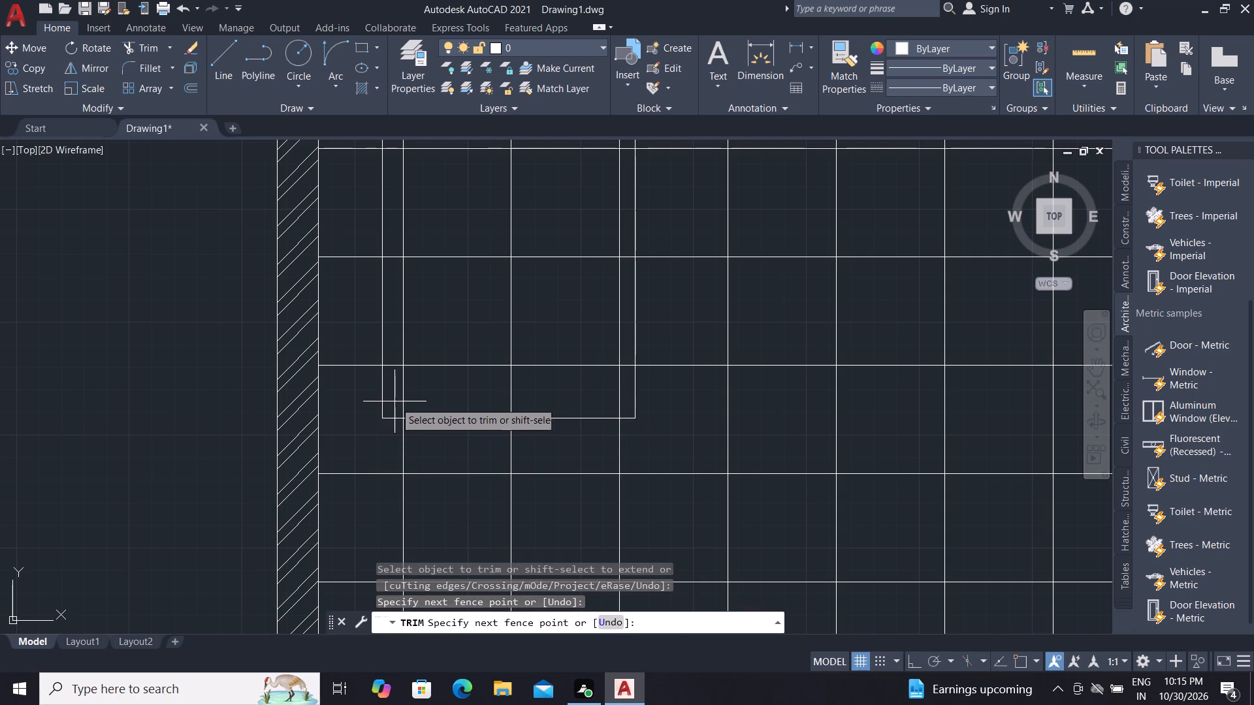
left_click(532, 384)
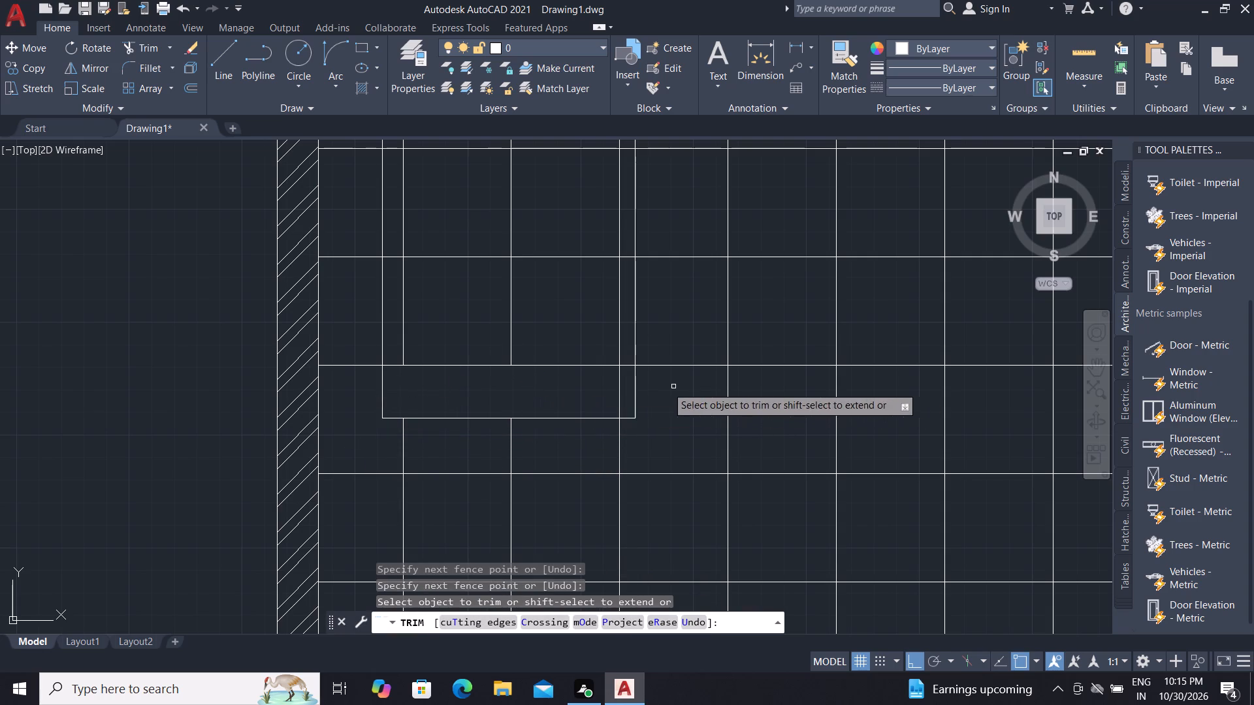
left_click(619, 400)
scroll(602, 390, "down", 2)
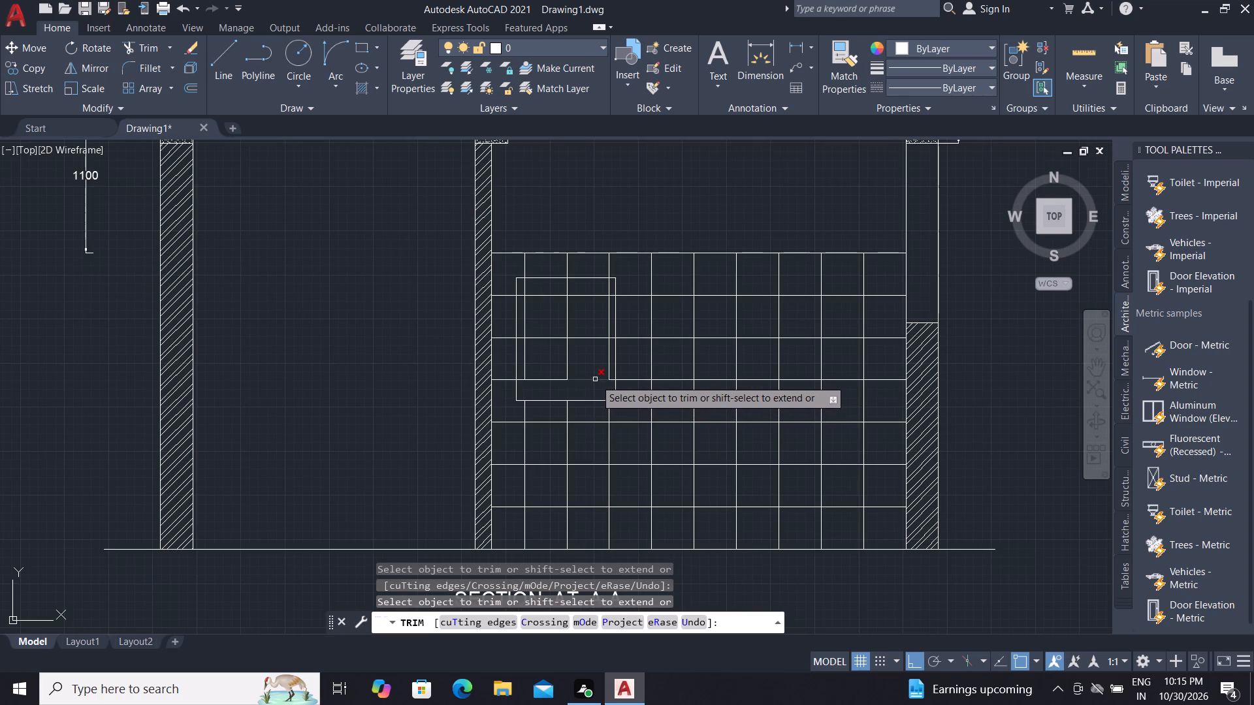
left_click(595, 379)
left_click(539, 381)
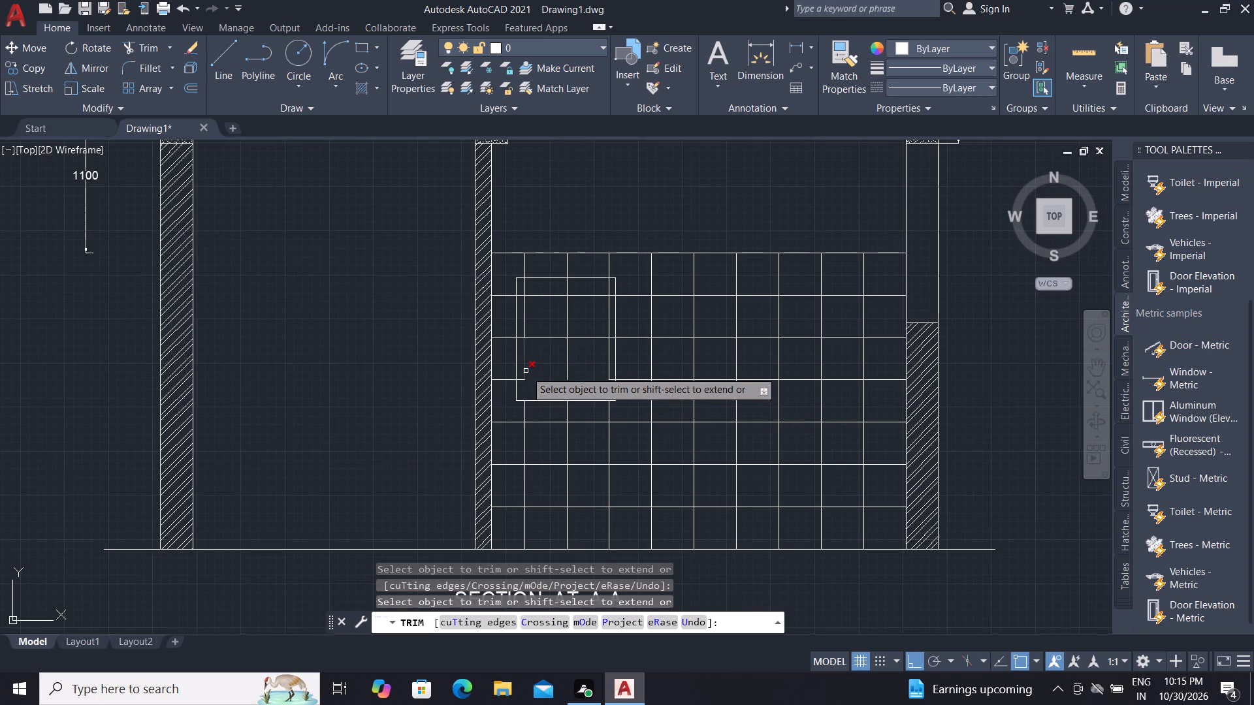
left_click(526, 371)
left_click(525, 381)
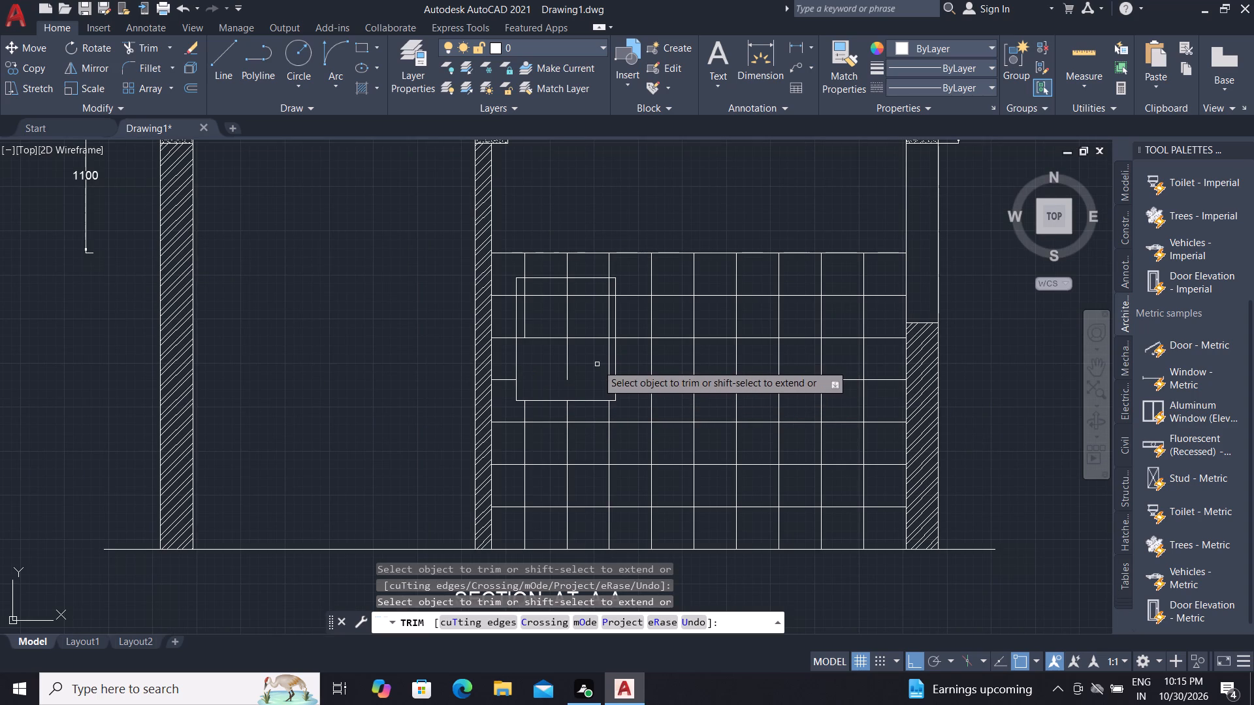
left_click(613, 373)
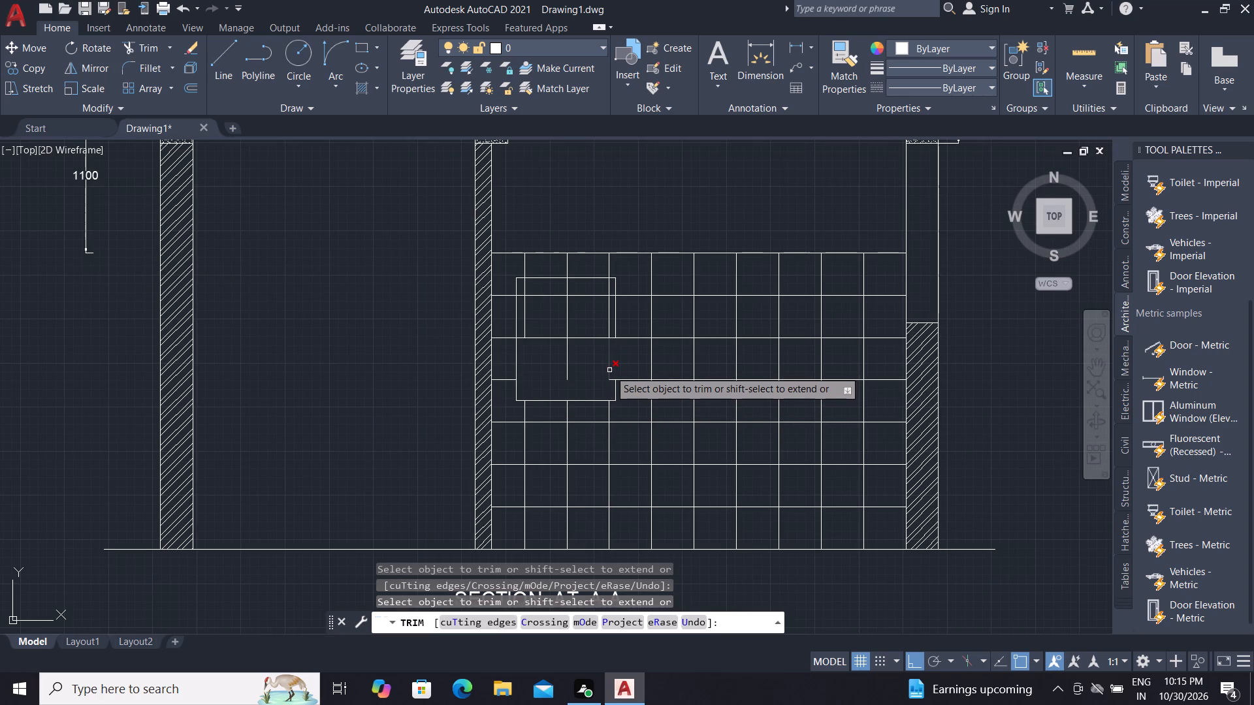
left_click(609, 370)
left_click(609, 379)
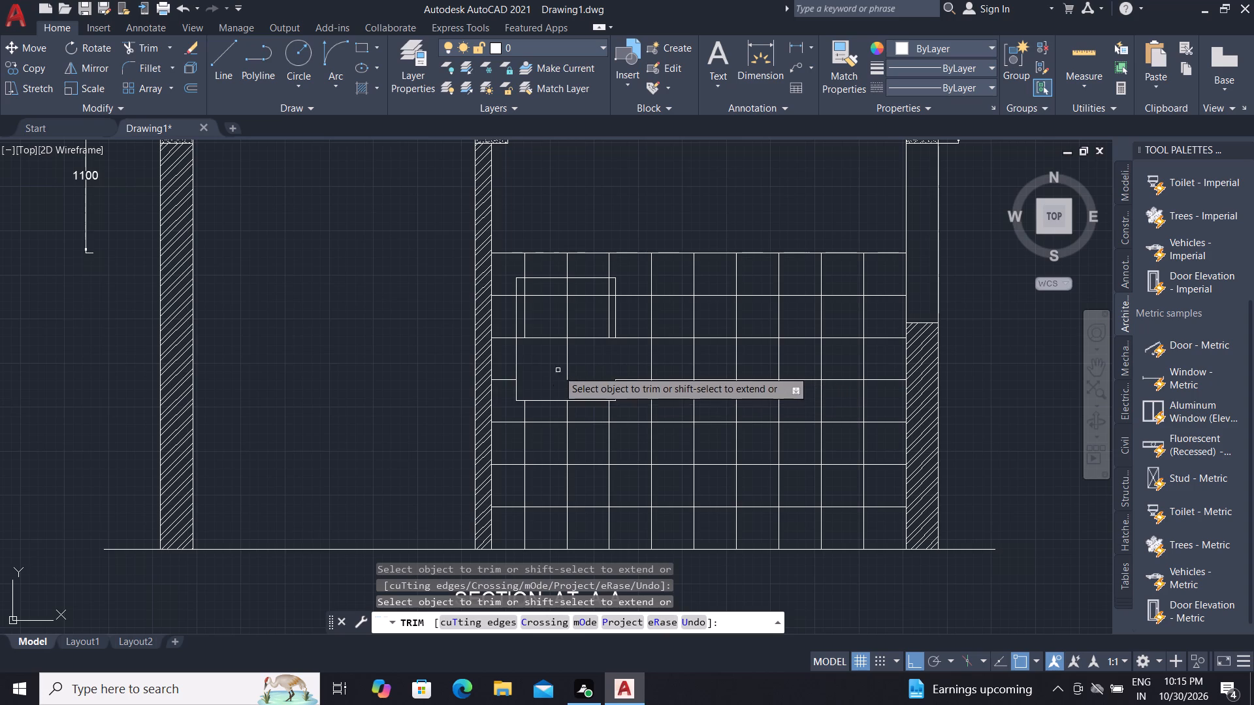
Extend the upper part of the rectangle's right side downward to close the gap in that side.
type("EX")
key("space")
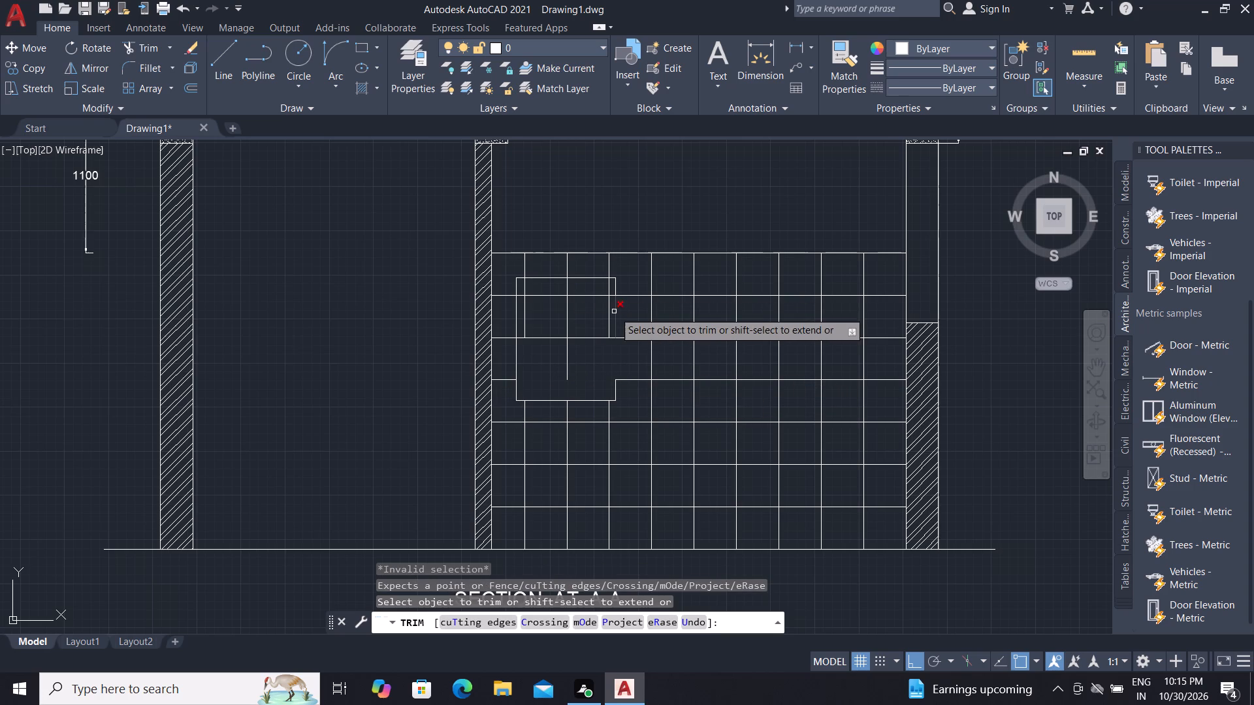
key("Escape")
key("Escape")
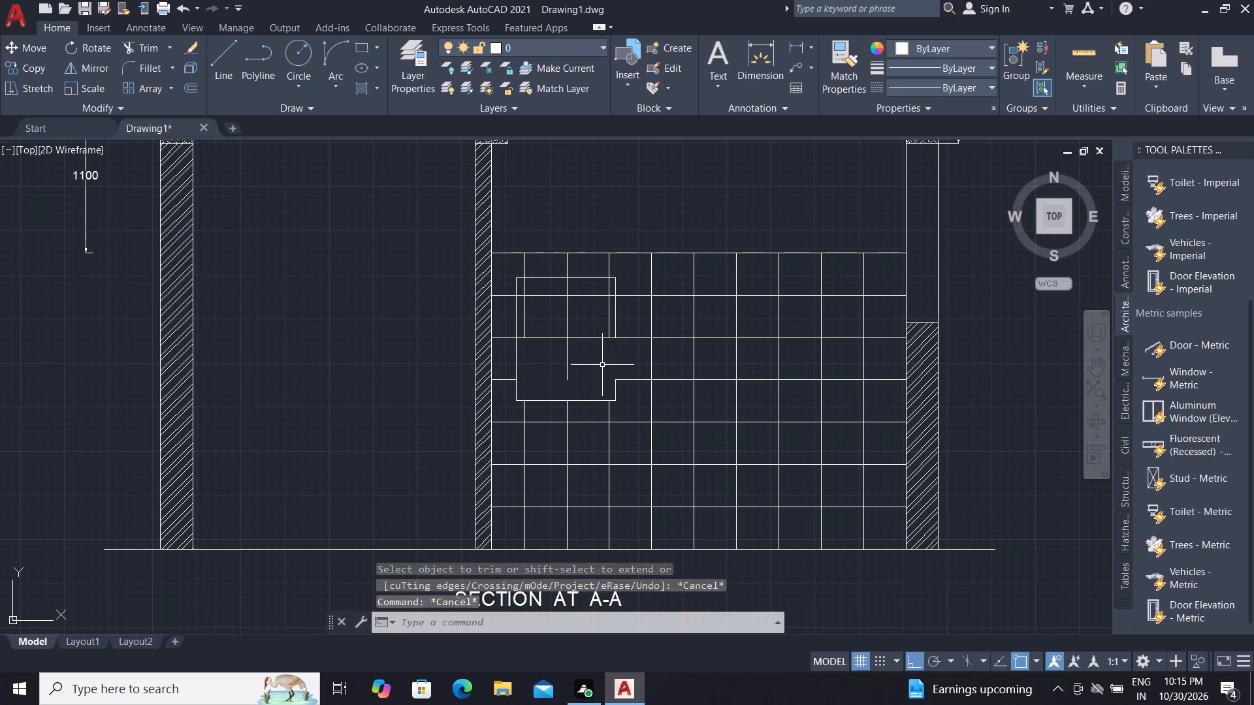
key("Escape")
key("Escape")
key("Escape")
key("Escape")
key("Escape")
type("EX")
key("space")
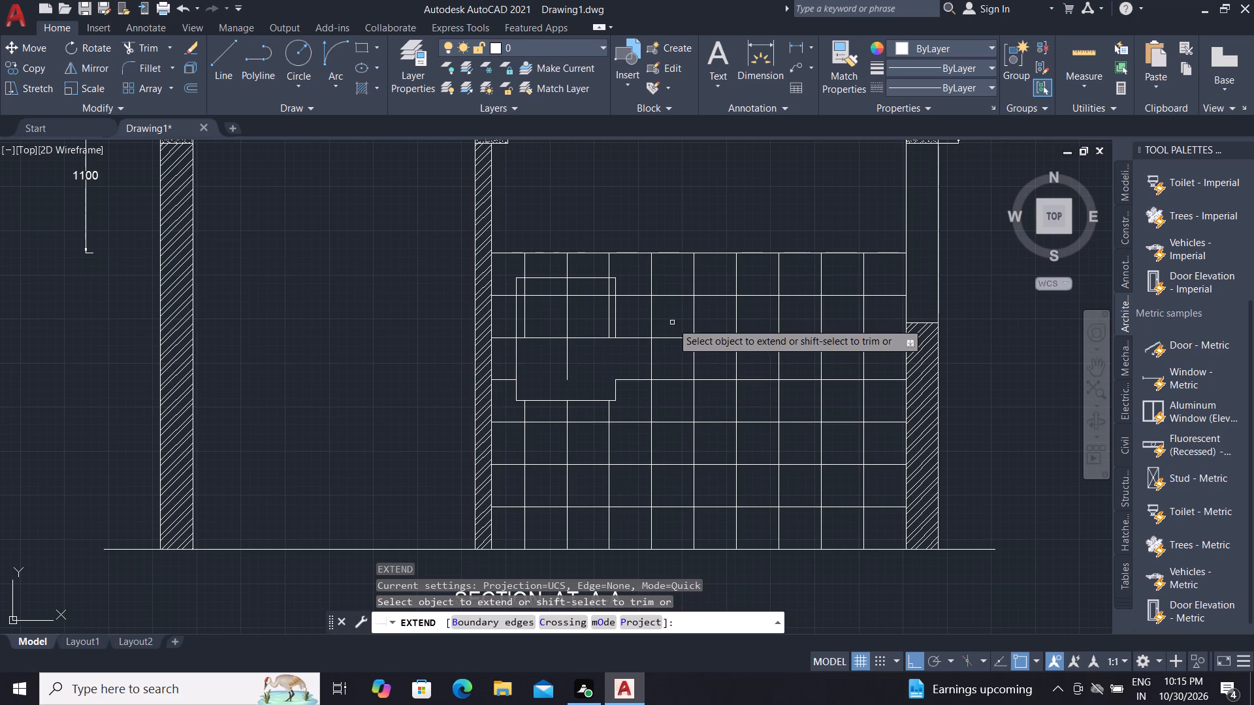
left_click(615, 328)
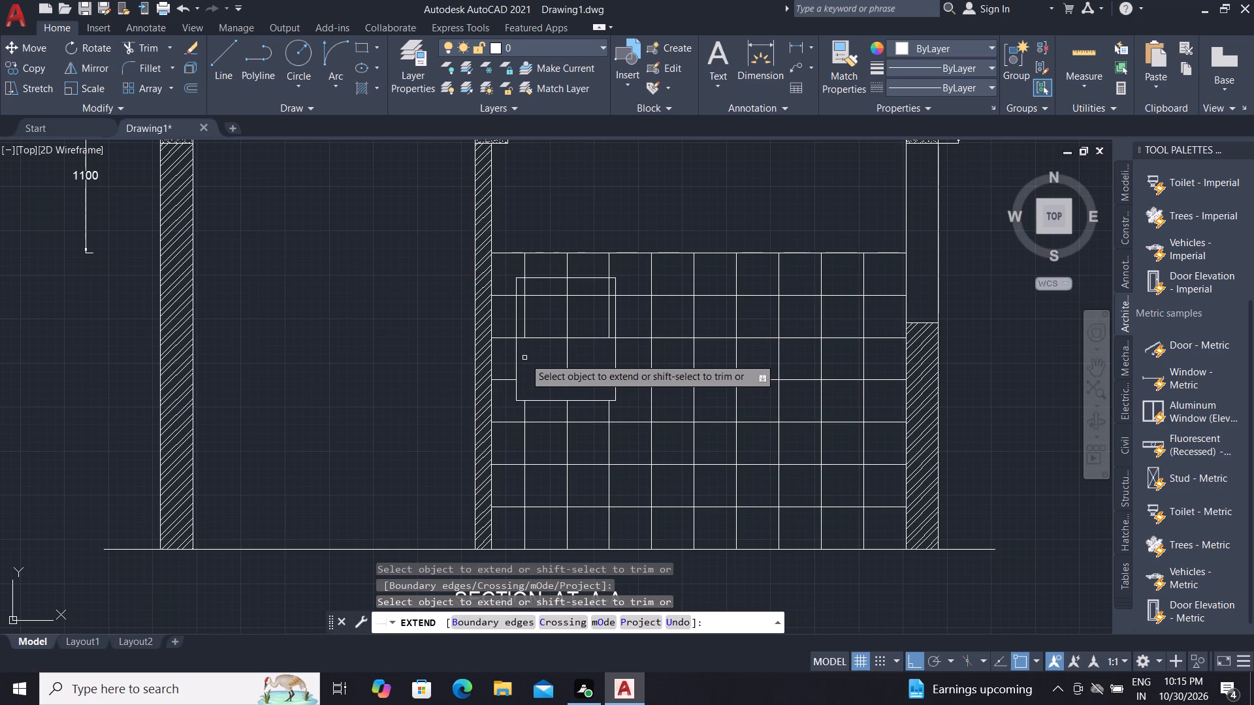
key("Escape")
Trim the tile grid line segments that cross the left half of the large rectangle's interior near the middle wall.
type("TR")
key("space")
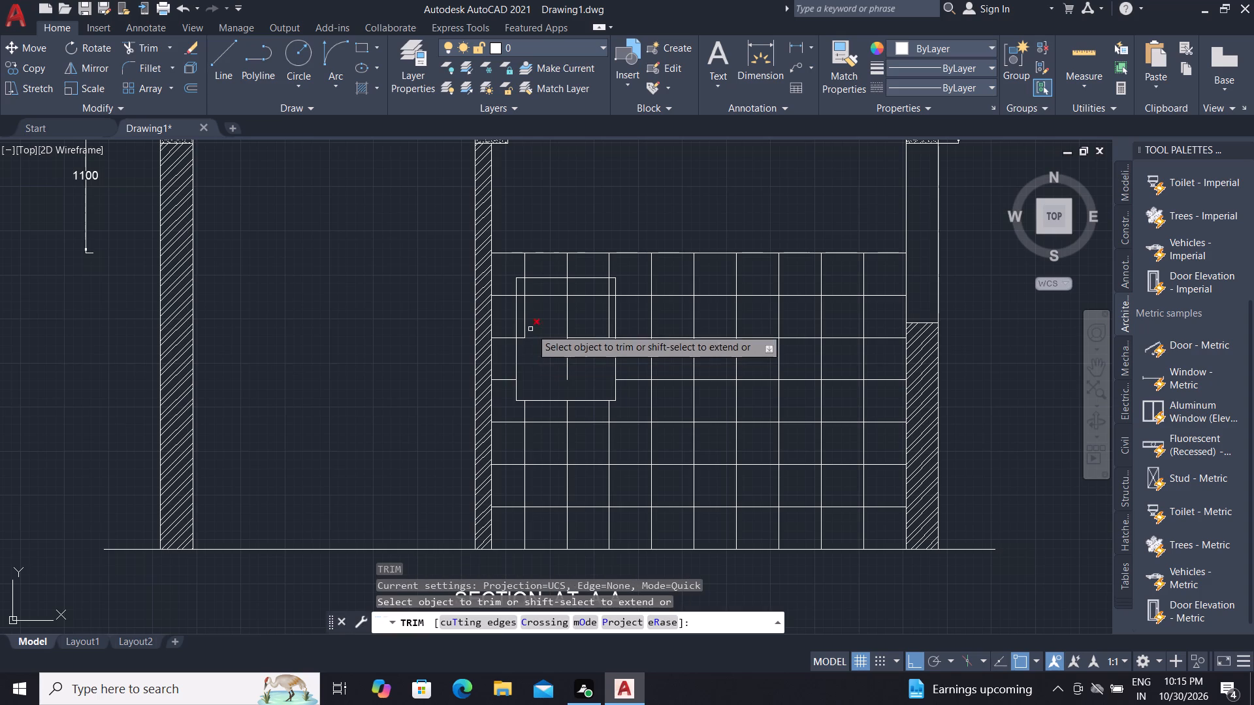
scroll(536, 326, "up", 2)
left_click(558, 318)
left_click(545, 365)
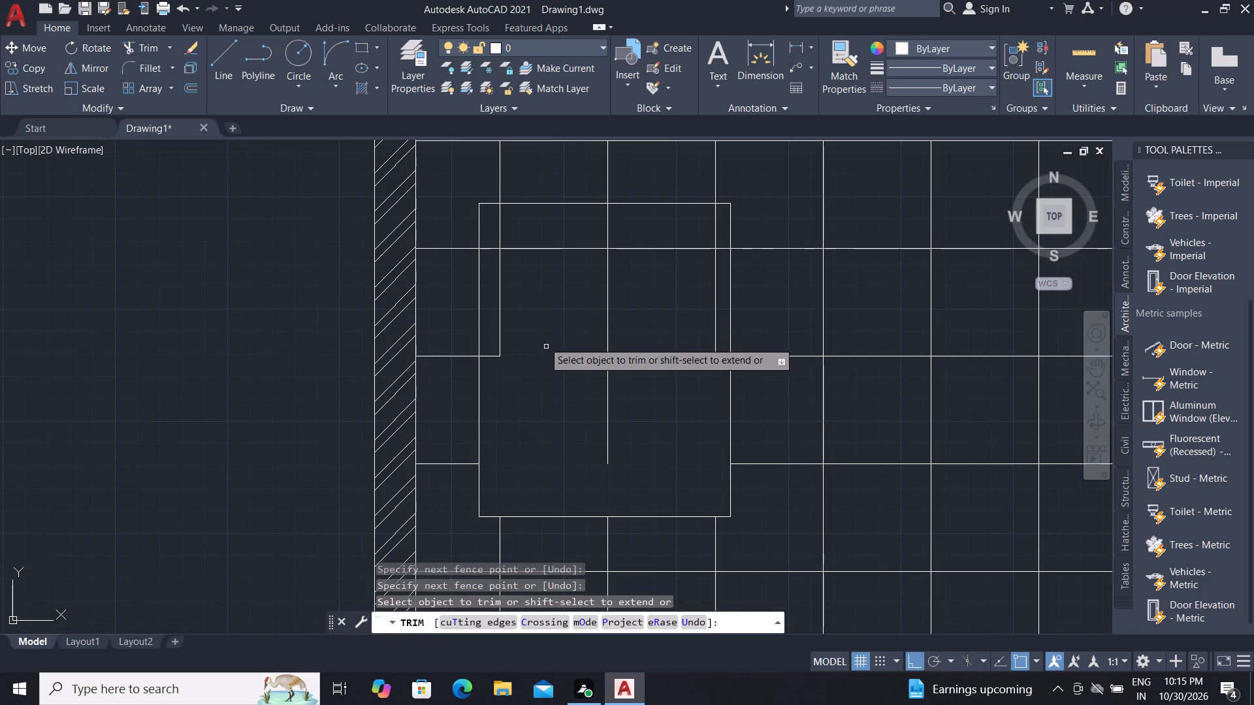
left_click(500, 335)
left_click(498, 345)
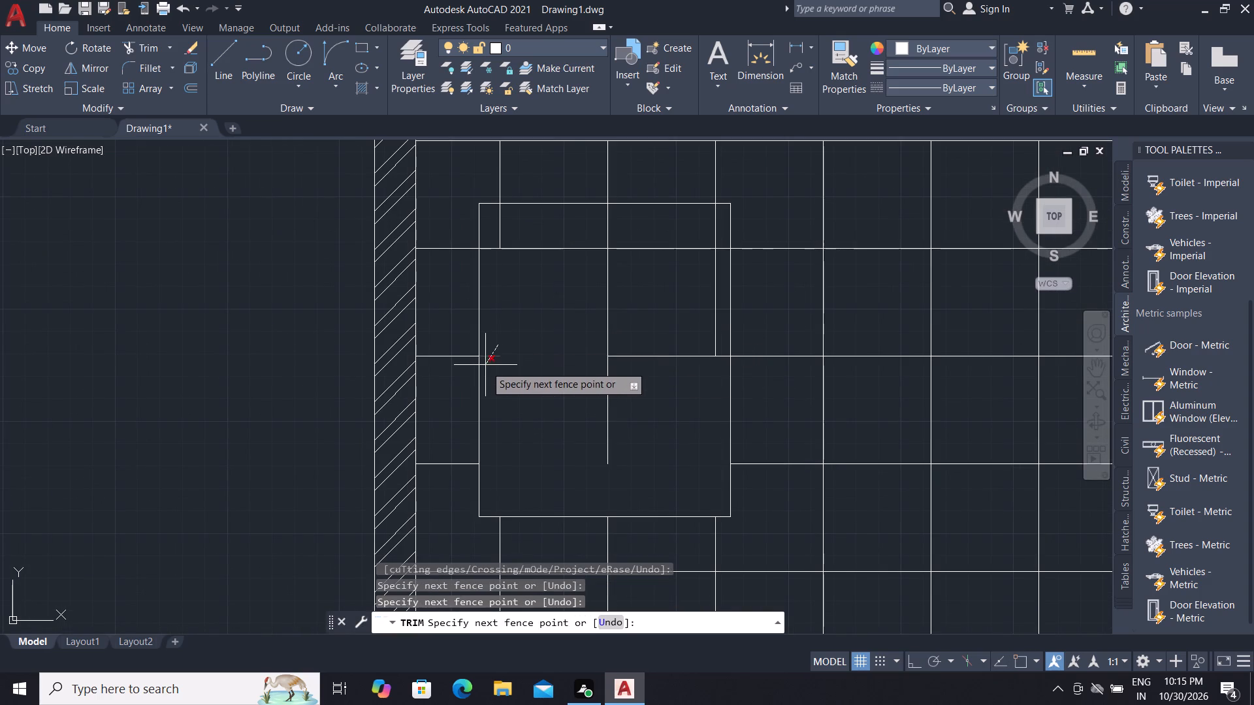
left_click(490, 364)
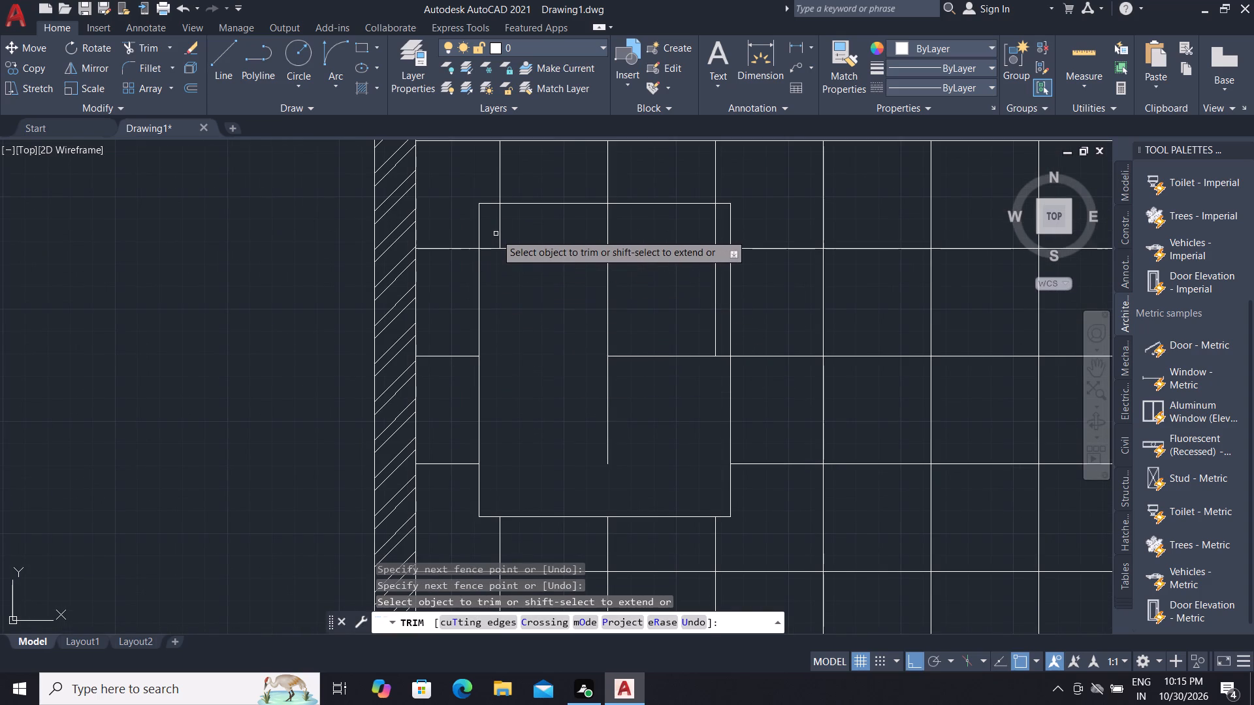
left_click(496, 234)
left_click(496, 255)
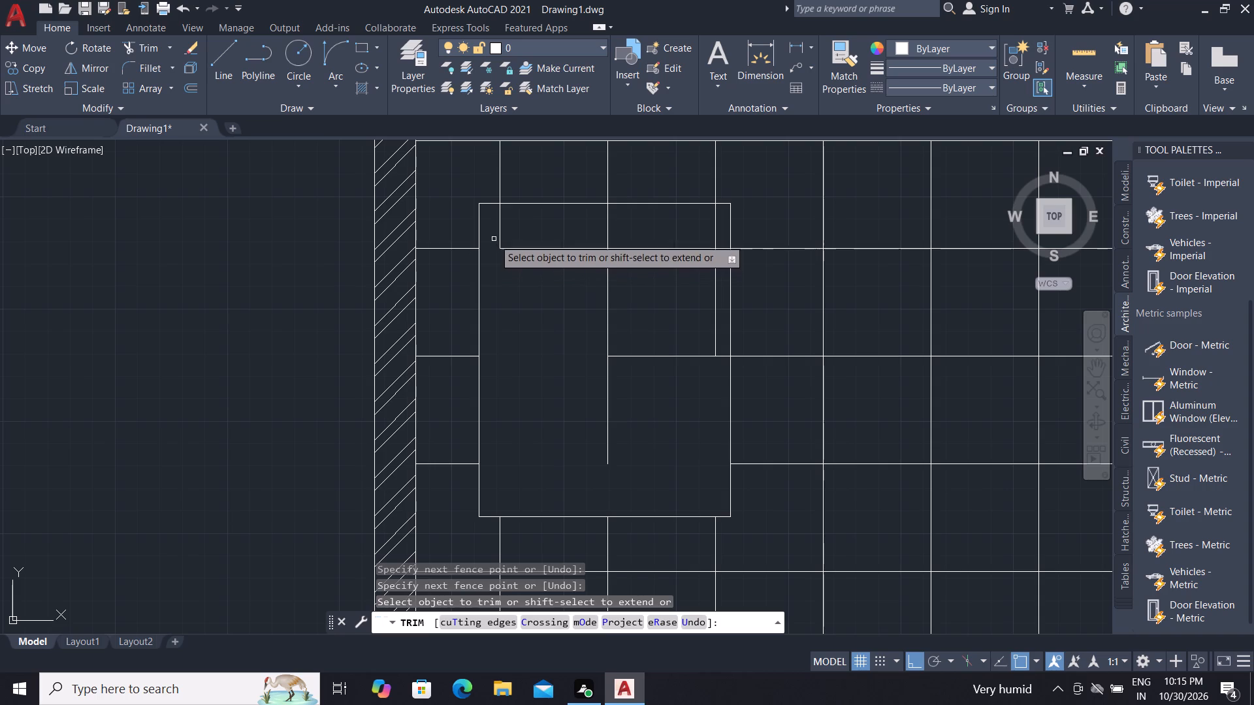
left_click(494, 237)
left_click(517, 234)
left_click(517, 234)
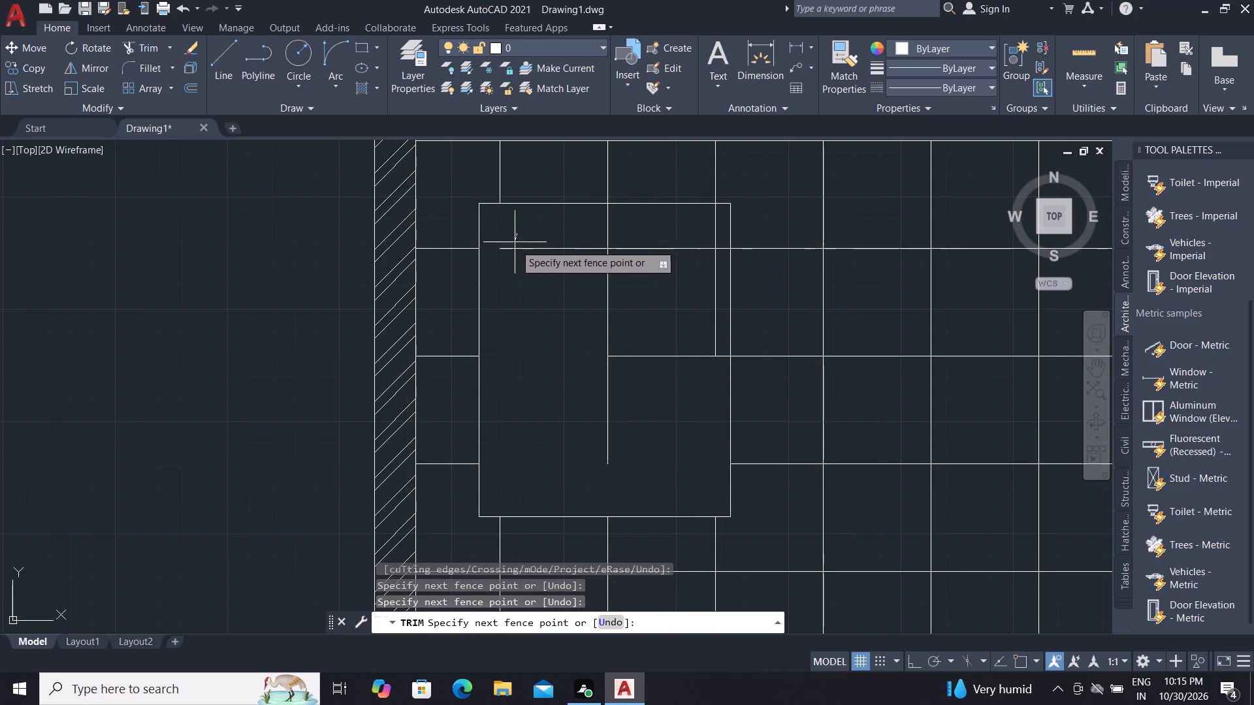
left_click(522, 257)
Trim the grid segments in the right half of the rectangle's interior, plus the top piece of the central vertical line.
left_click(588, 228)
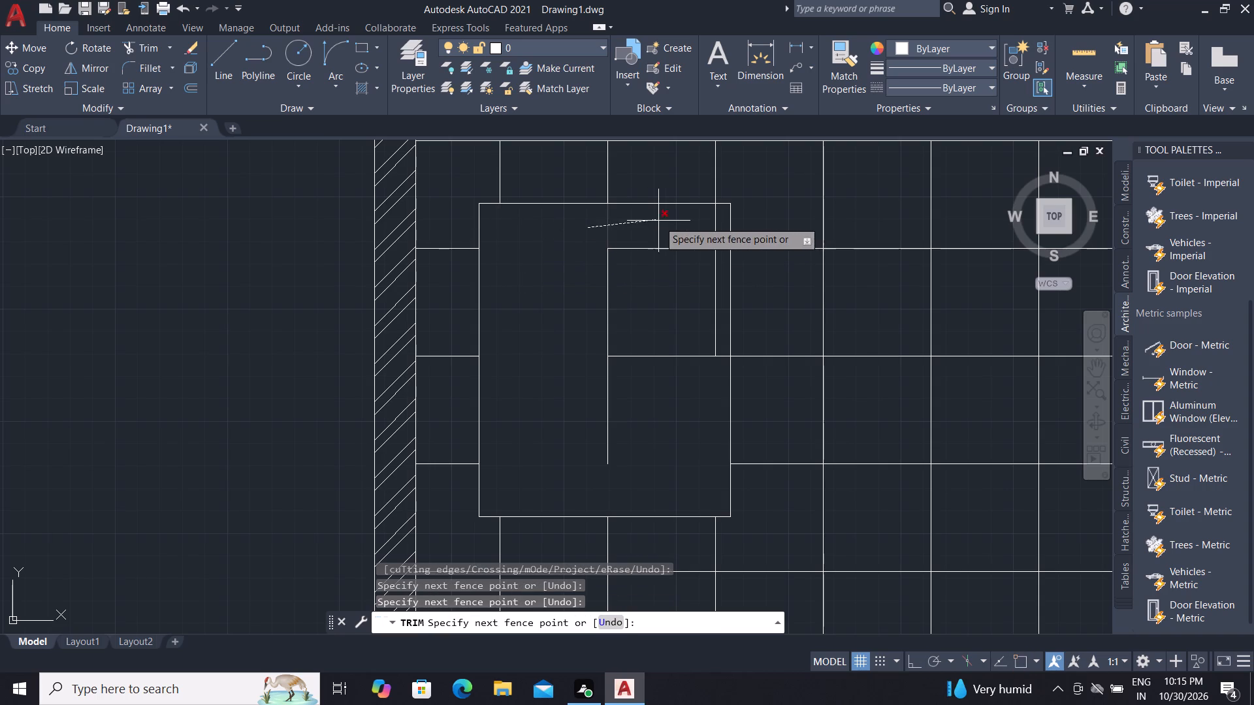
left_click(720, 237)
left_click(720, 237)
left_click(718, 235)
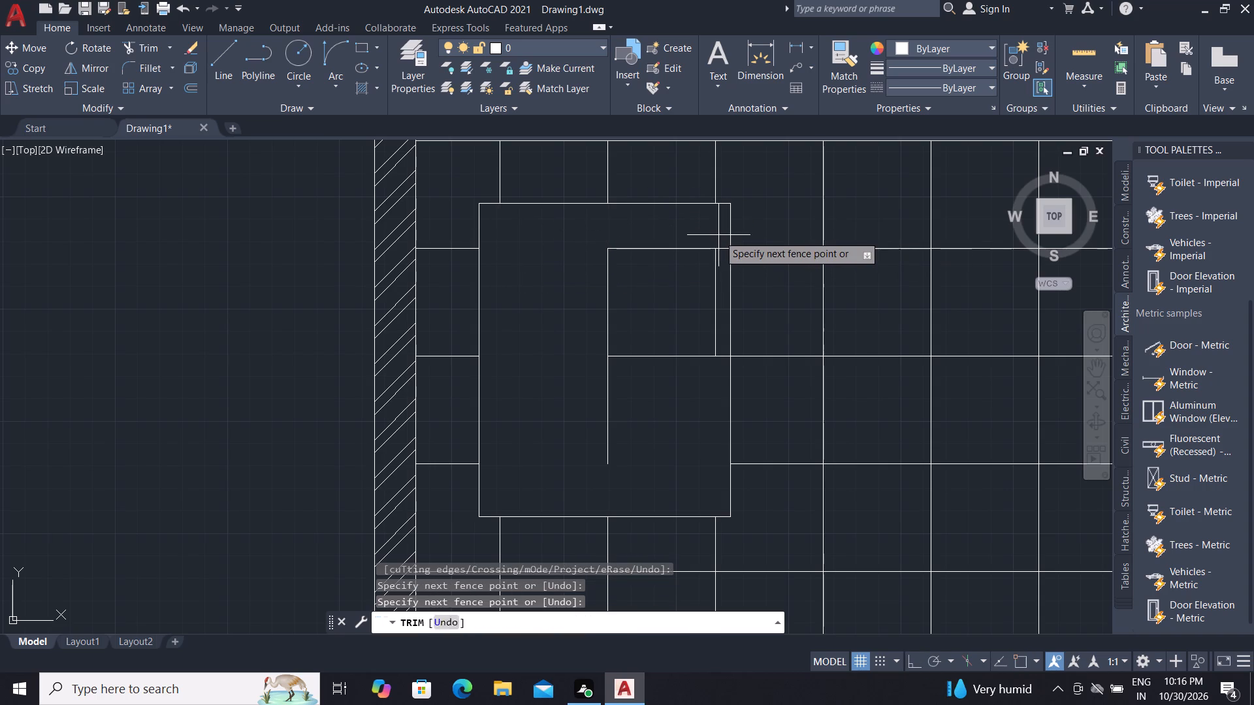
left_click(725, 260)
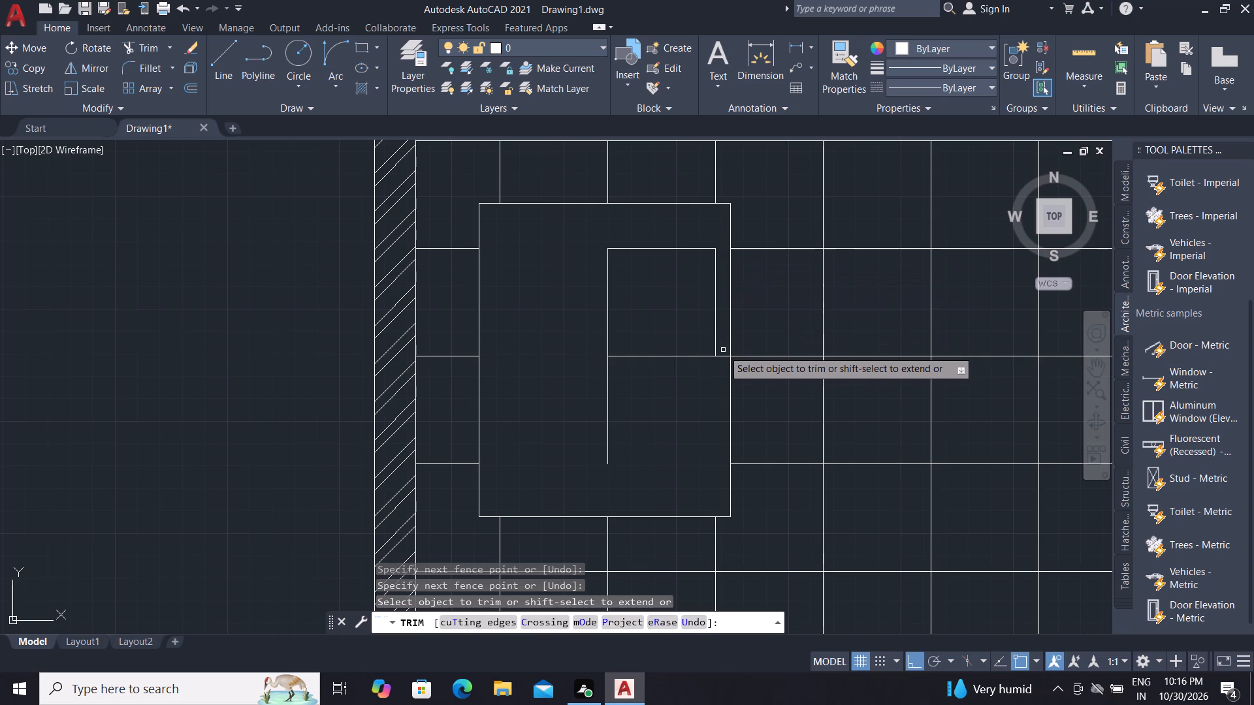
left_click(725, 356)
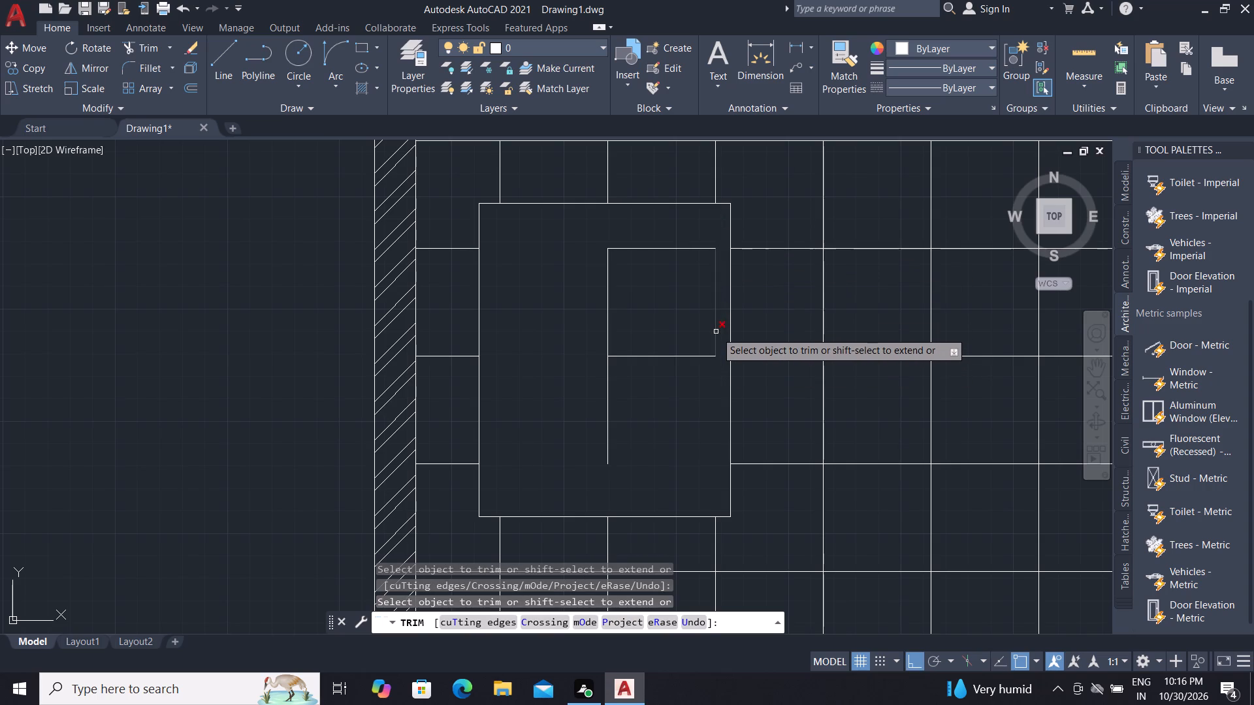
left_click(716, 332)
left_click(703, 348)
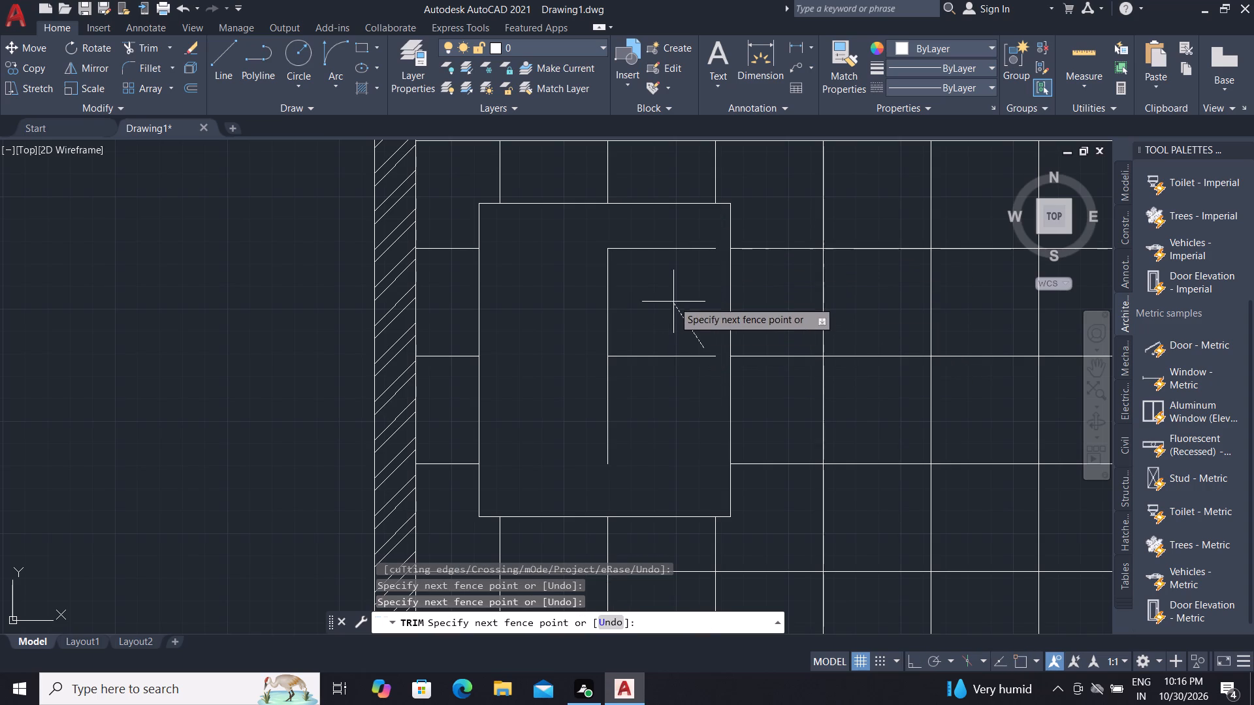
left_click(596, 236)
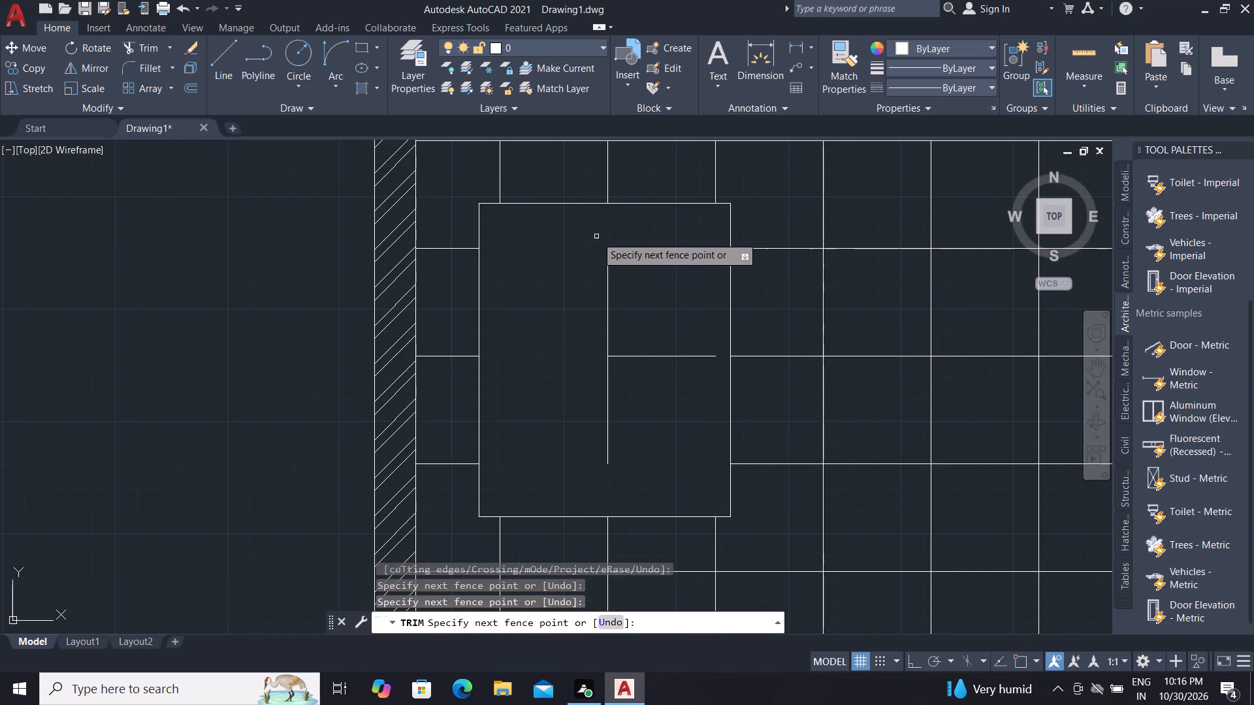
left_click(643, 251)
left_click(646, 394)
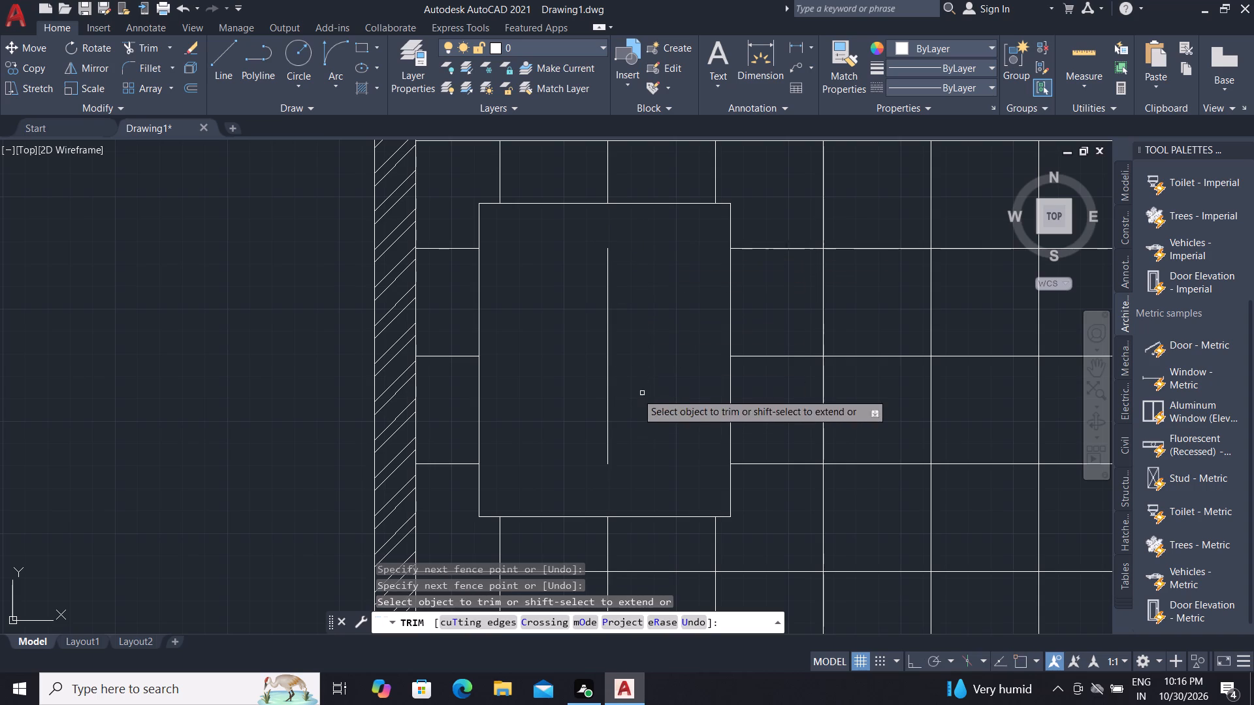
Remove the leftover central vertical grid line inside the rectangle with Trim, leaving the interior empty.
left_click(571, 365)
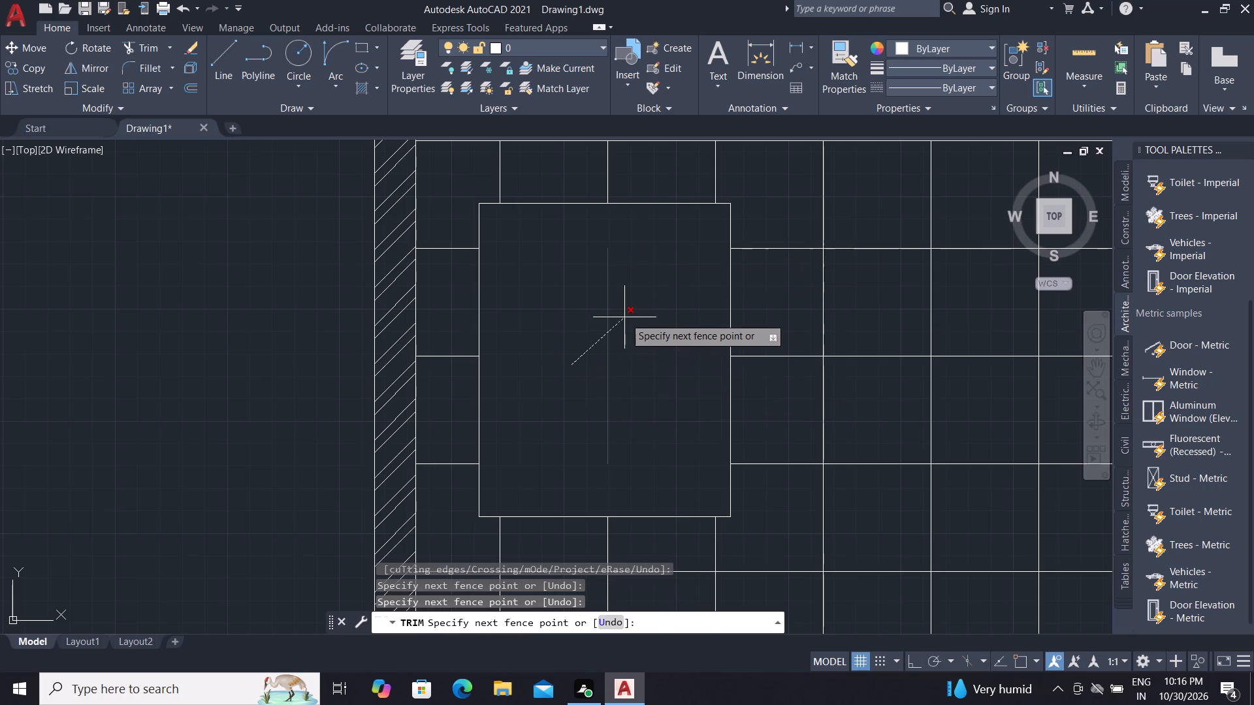
key("Escape")
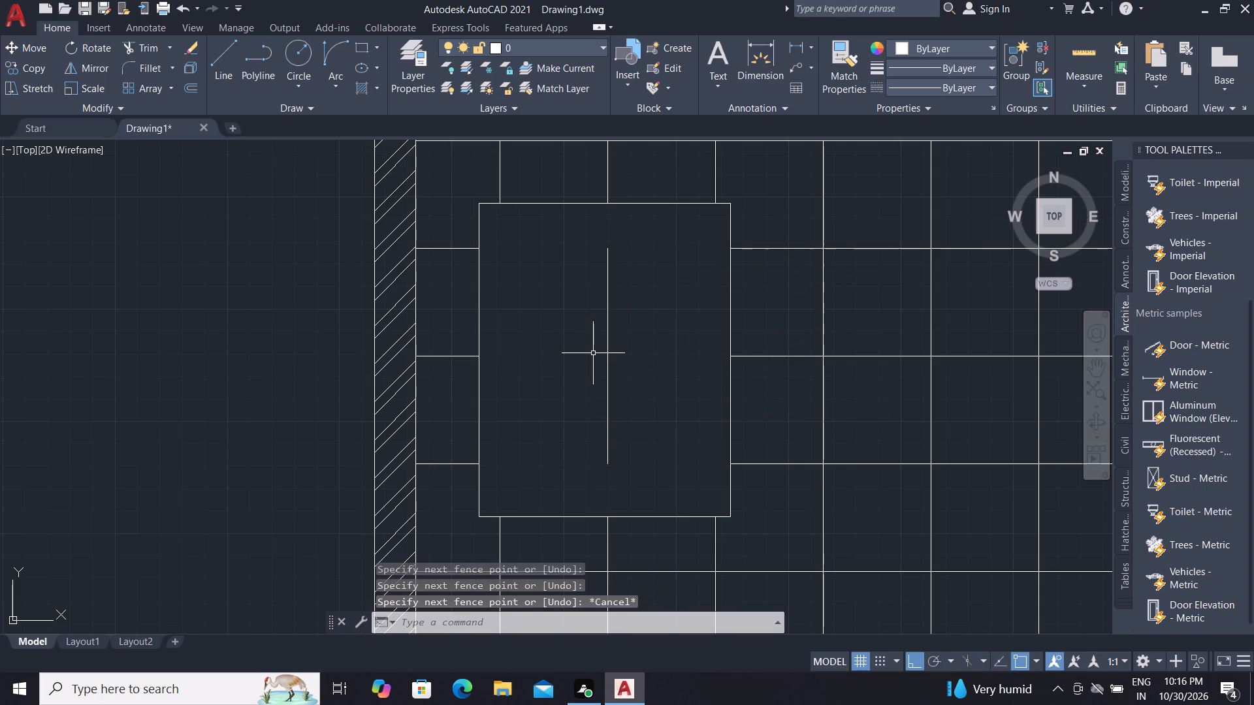
key("t")
key("r")
key("space")
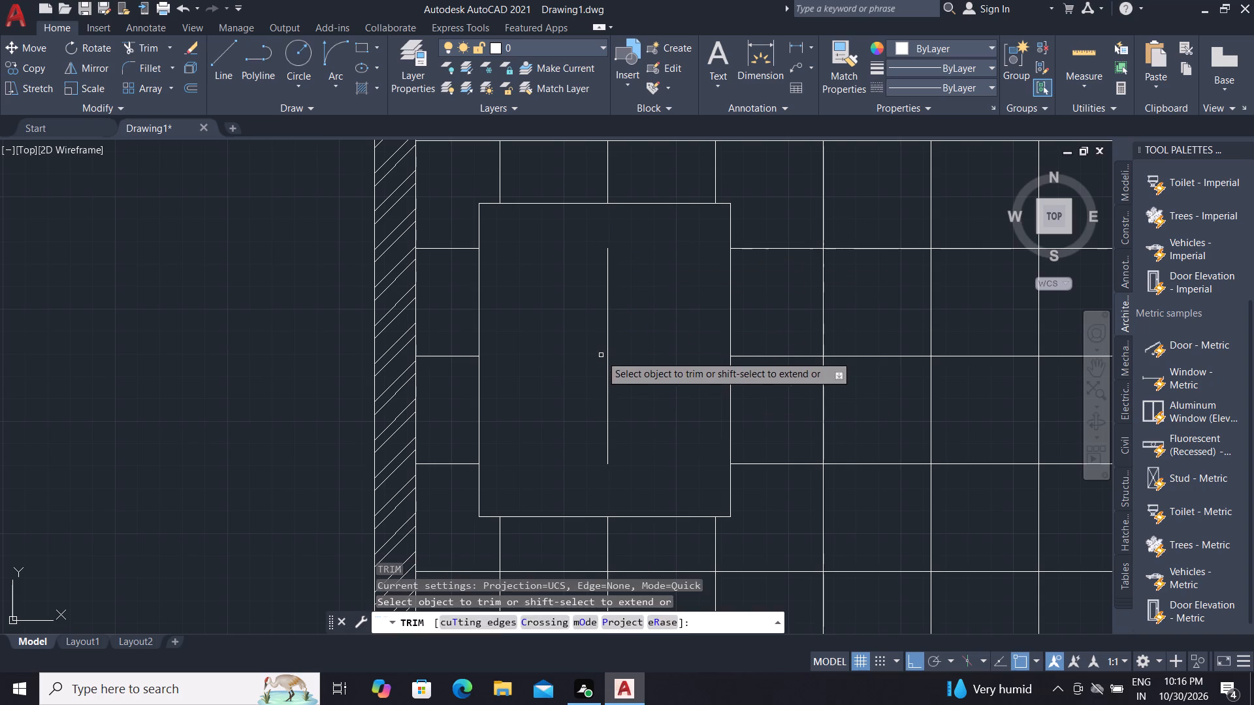
left_click(601, 355)
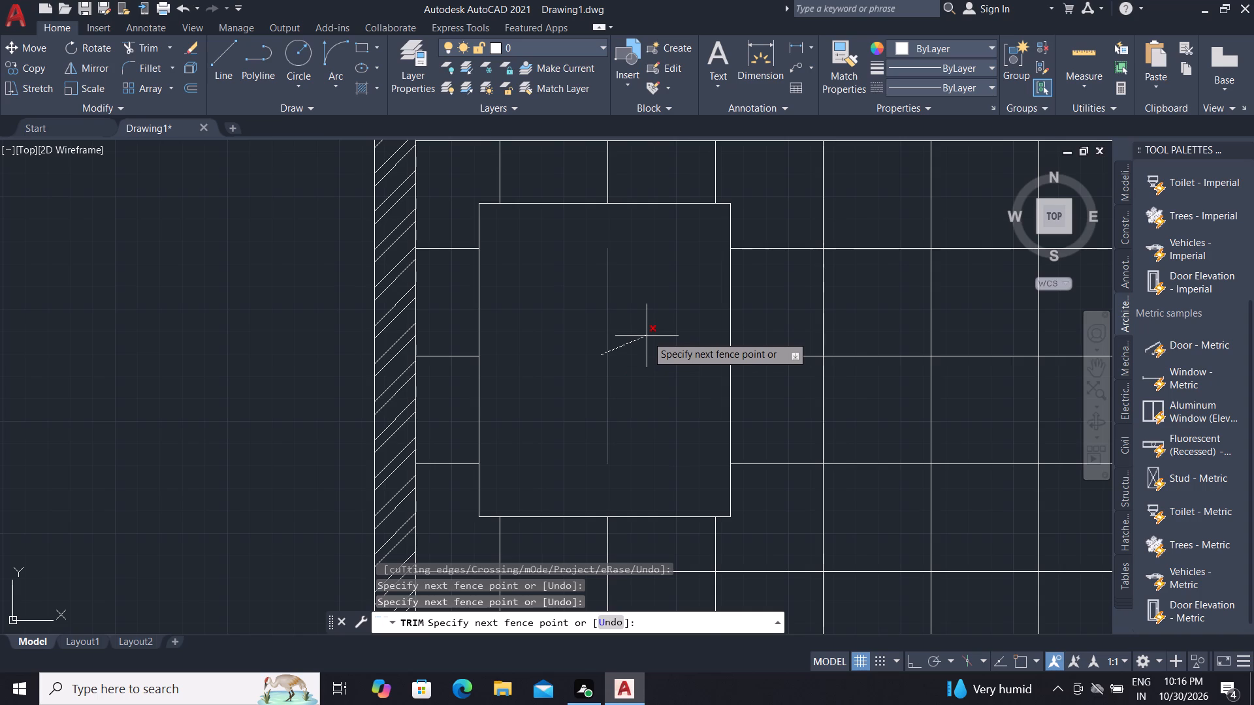
left_click(647, 336)
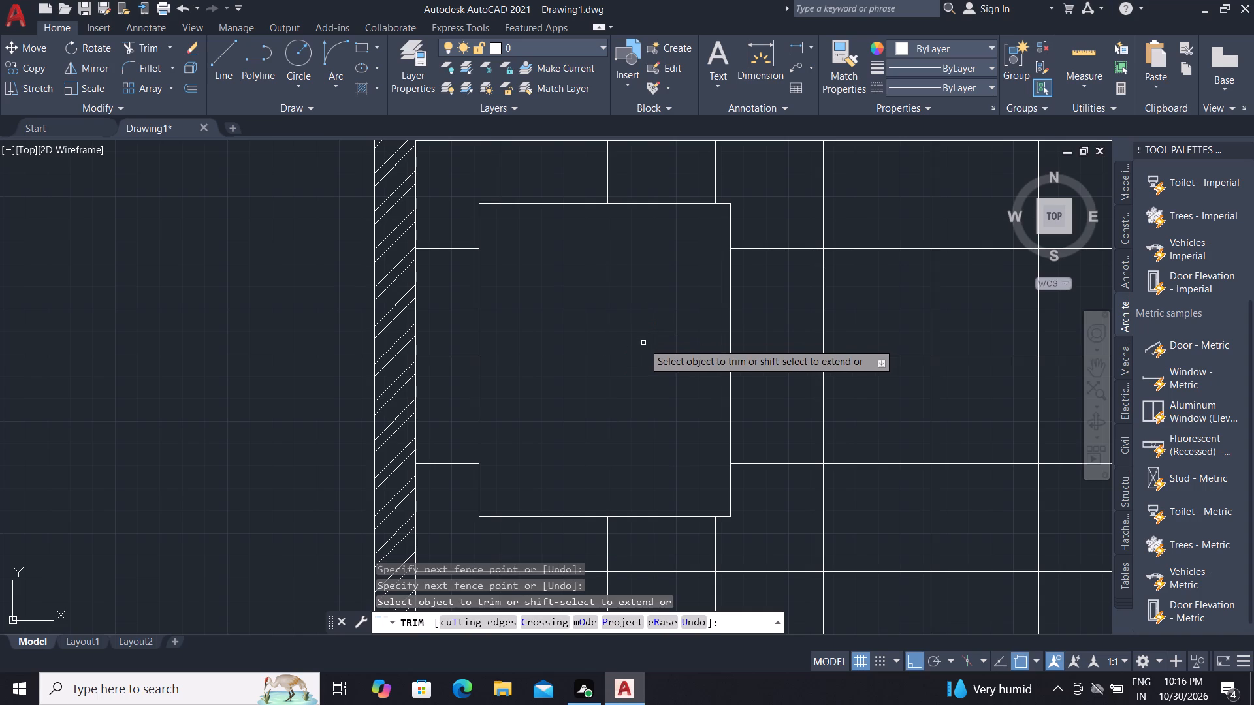
key("Escape")
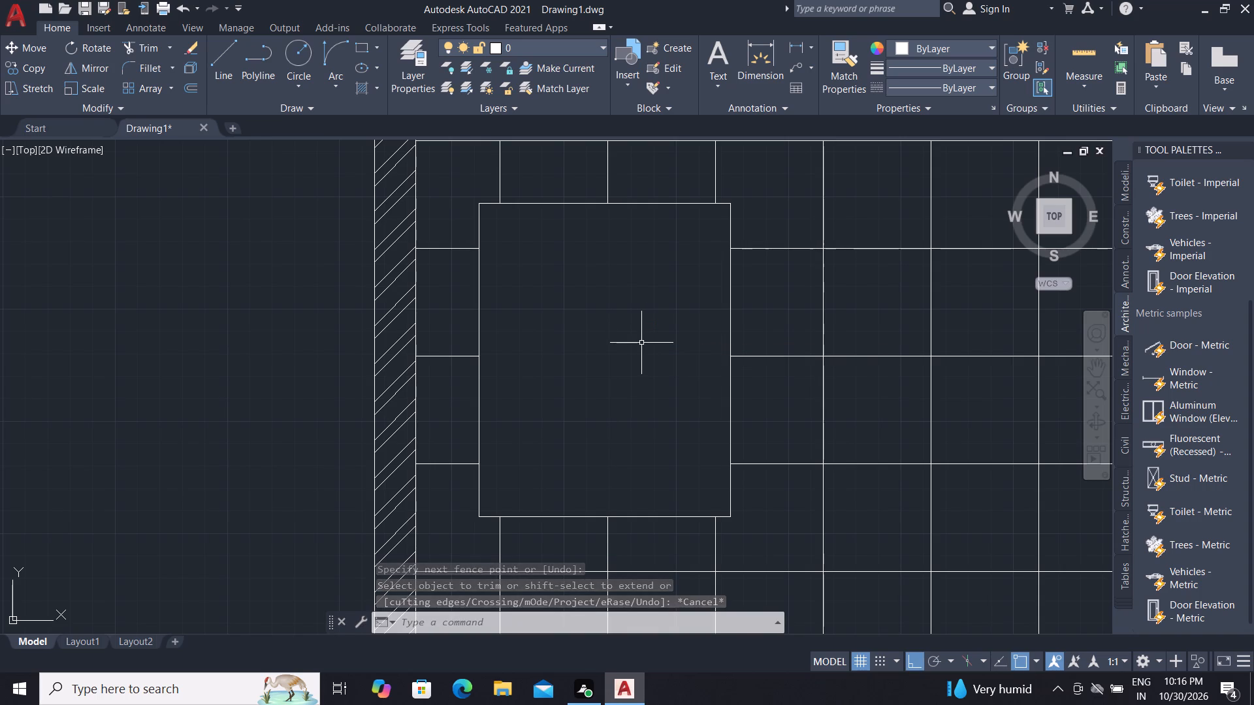
Draw a thin rectangle about 1208 wide and 79 high from the middle wall's face, resting on the second grid line above the floor.
scroll(637, 328, "down", 3)
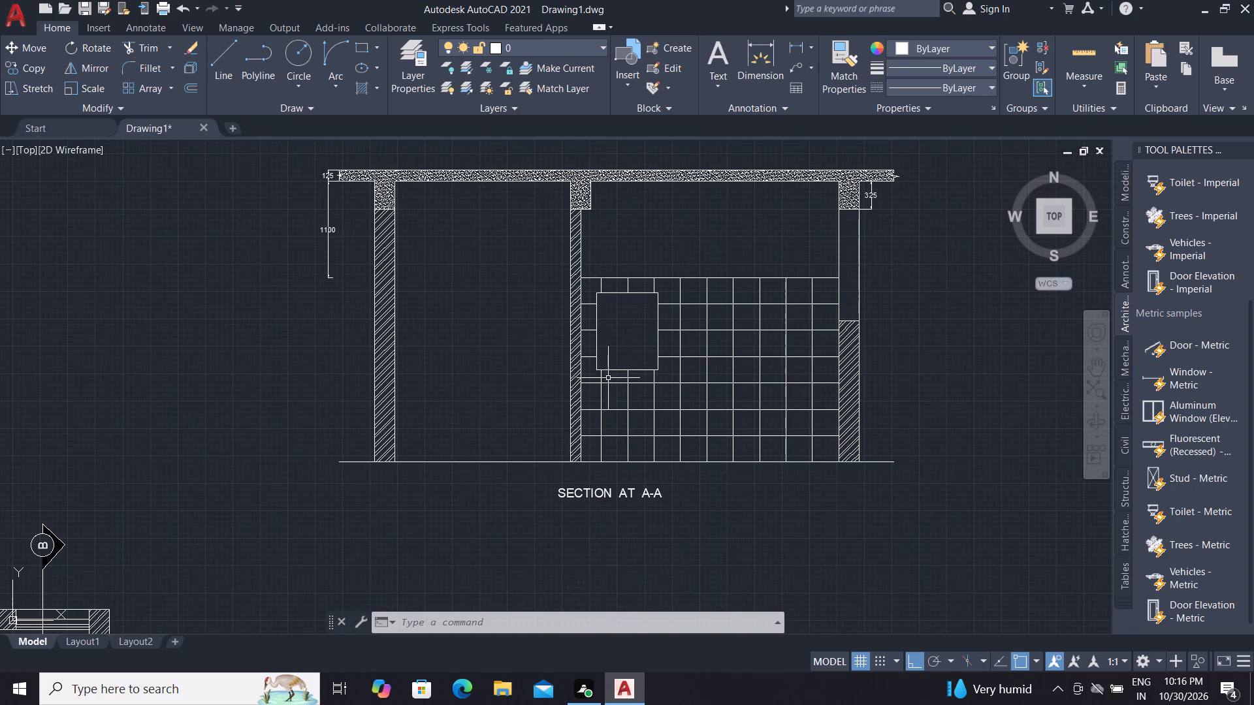
scroll(600, 430, "up", 2)
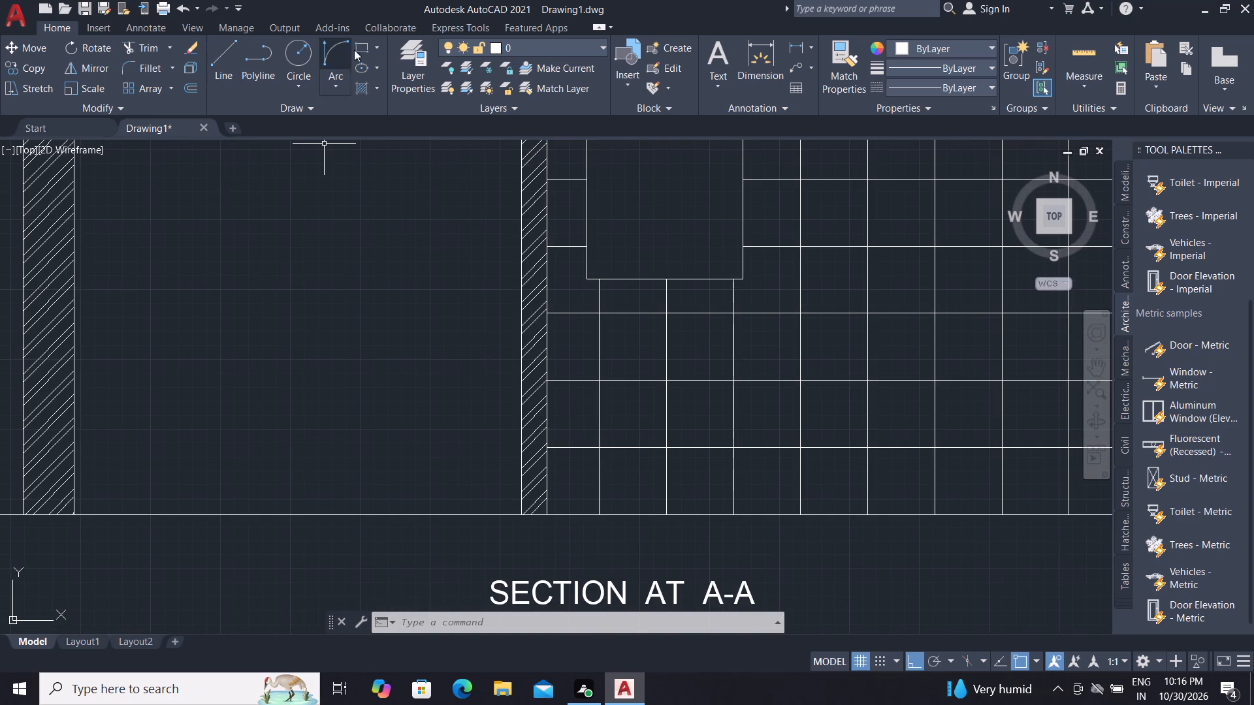
left_click(375, 46)
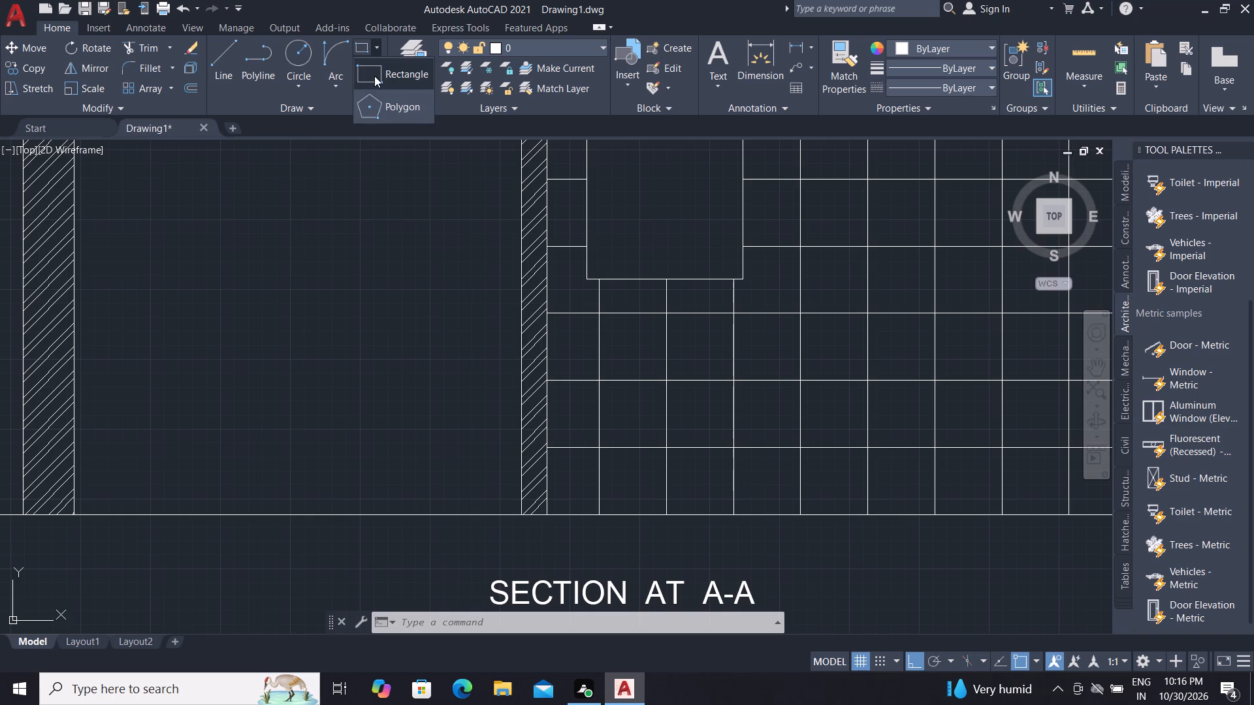
left_click(374, 76)
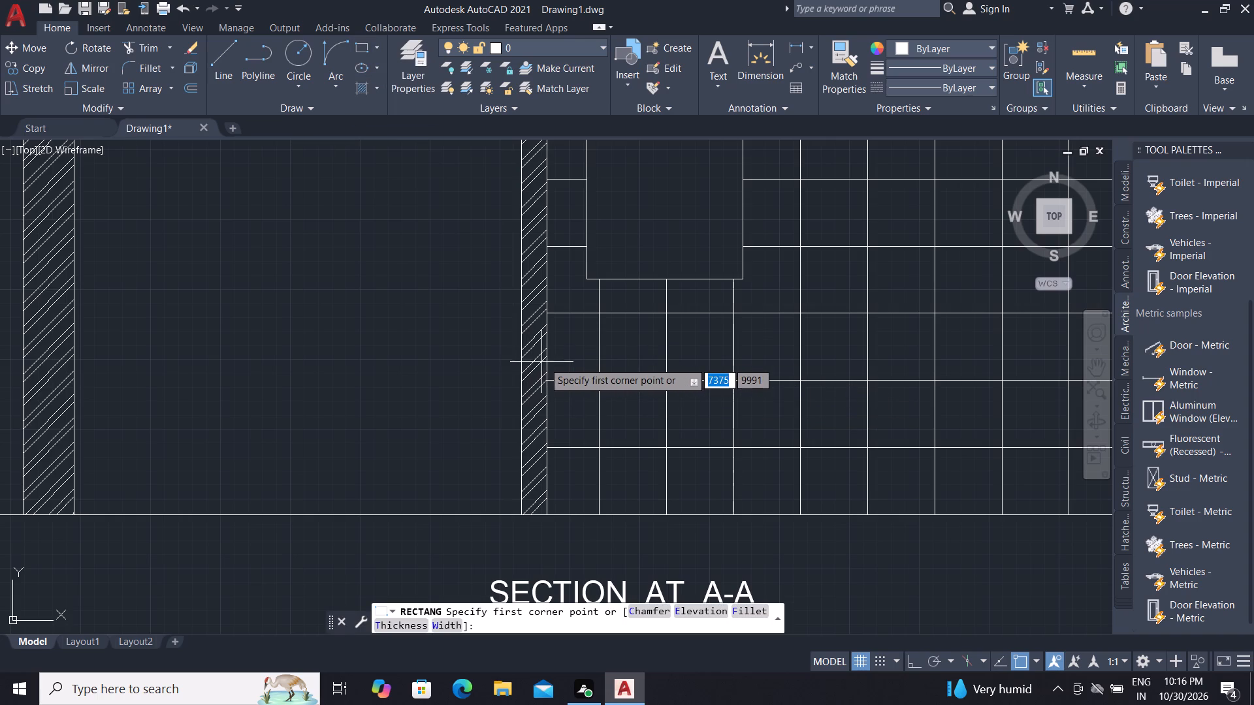
left_click(545, 379)
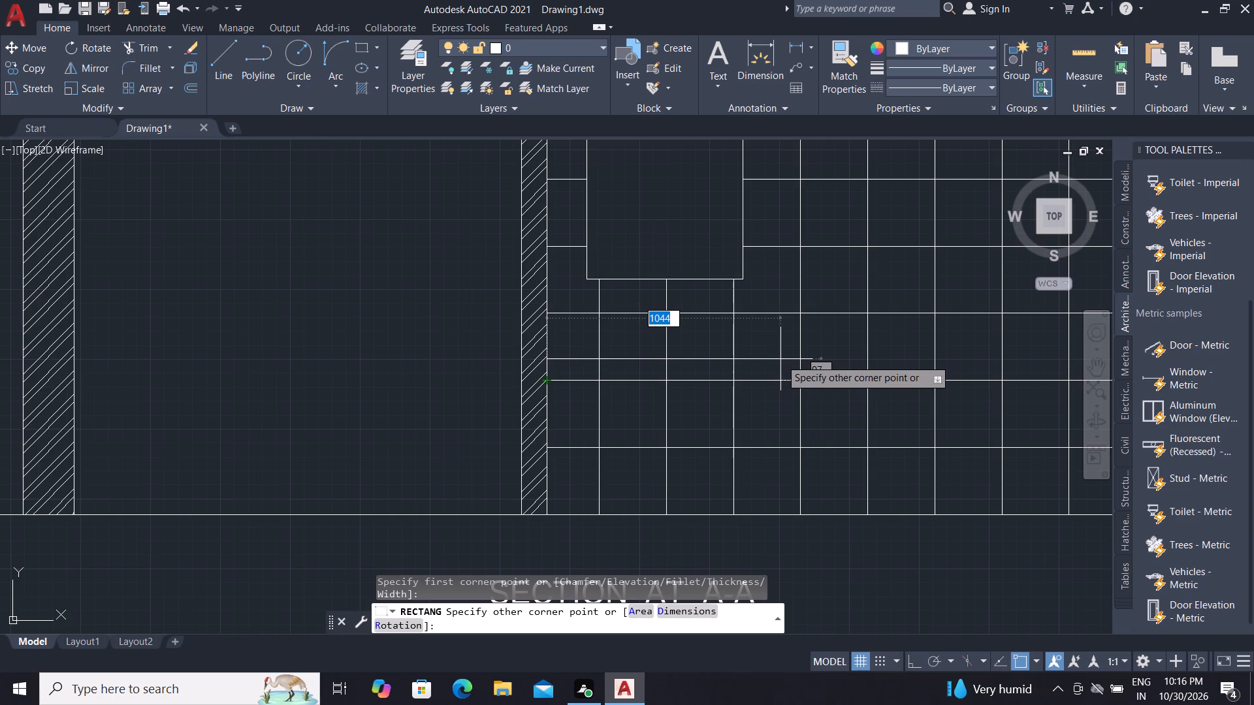
left_click(817, 363)
key("Escape")
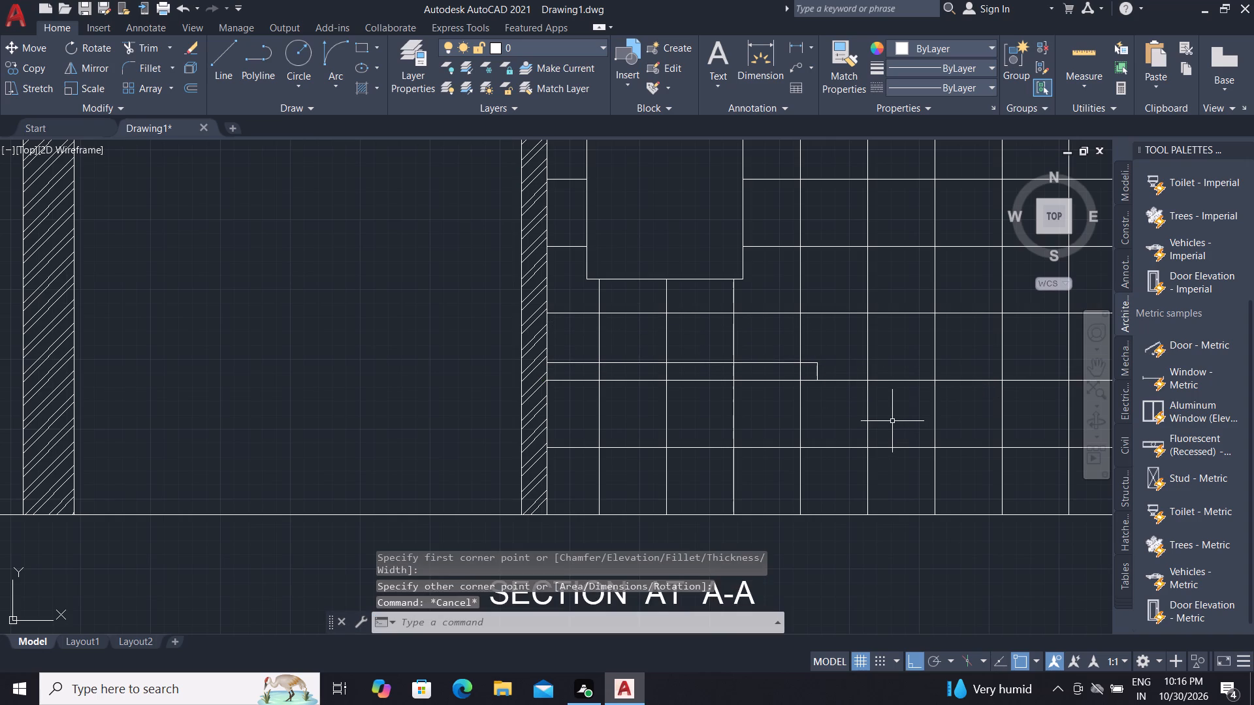
Trim the vertical tile grid line segments that cross the inside of the thin rectangle.
key("t")
key("r")
key("space")
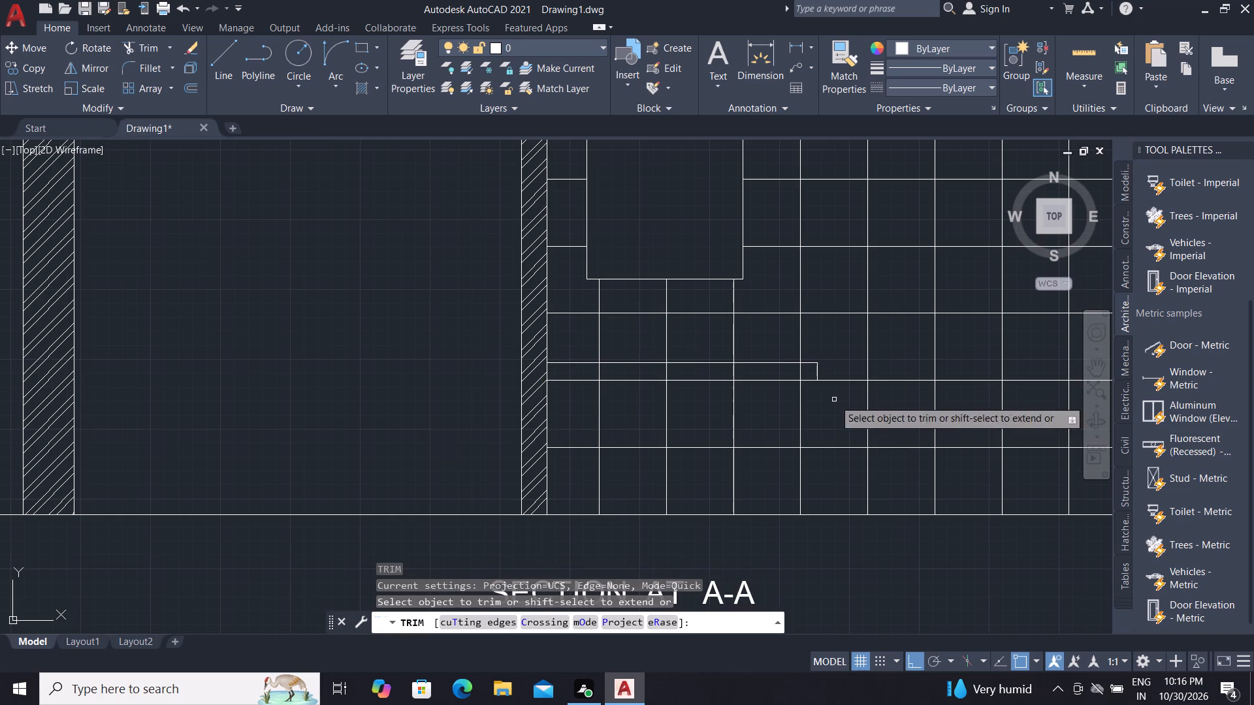
scroll(589, 348, "up", 2)
left_click(594, 394)
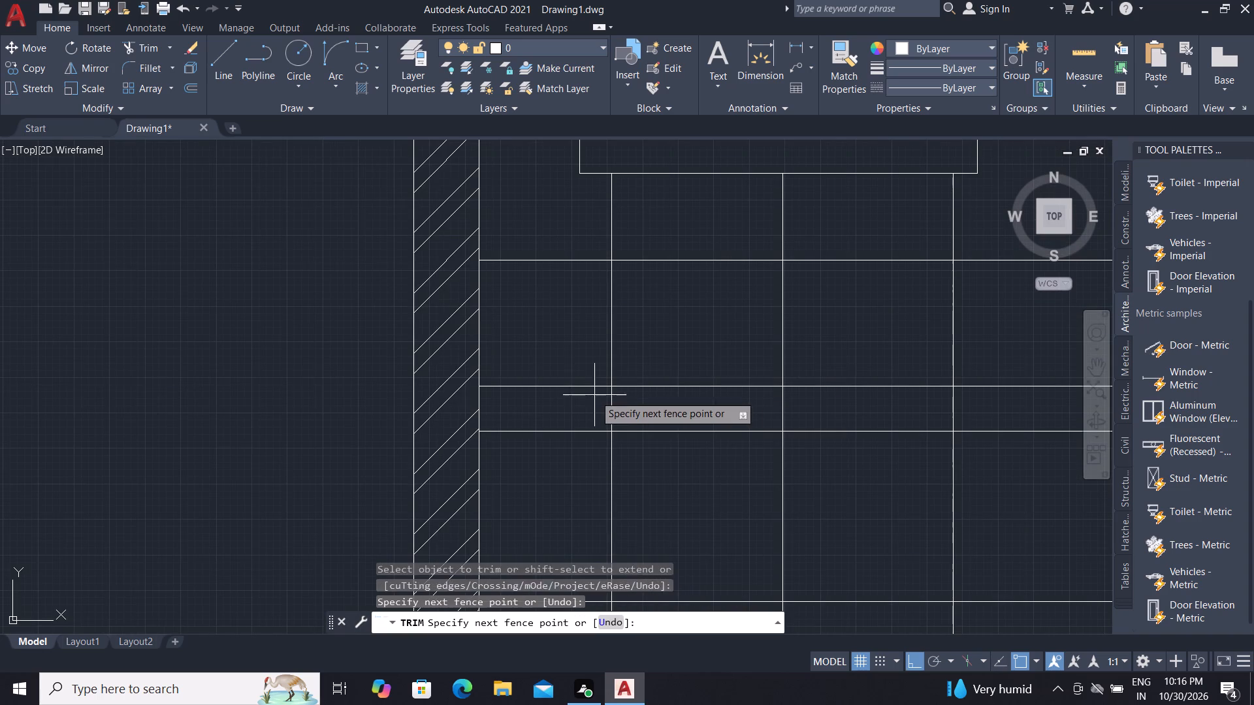
scroll(617, 405, "down", 1)
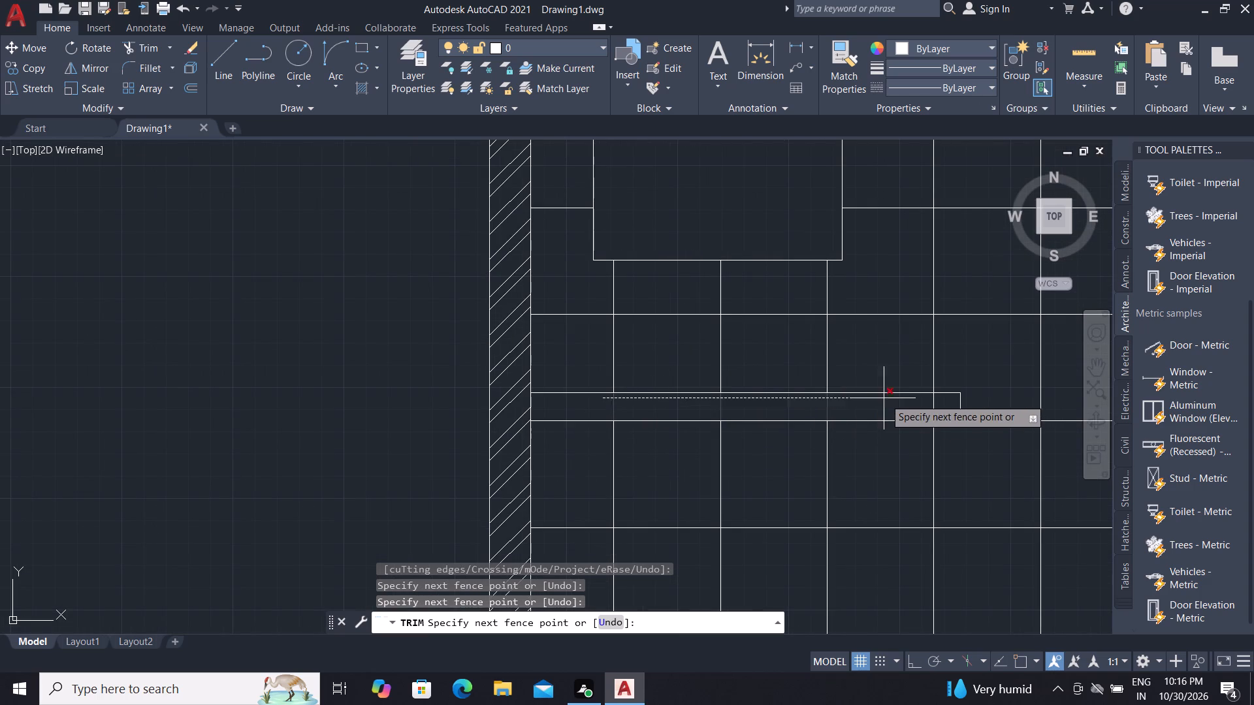
left_click(940, 401)
key("Escape")
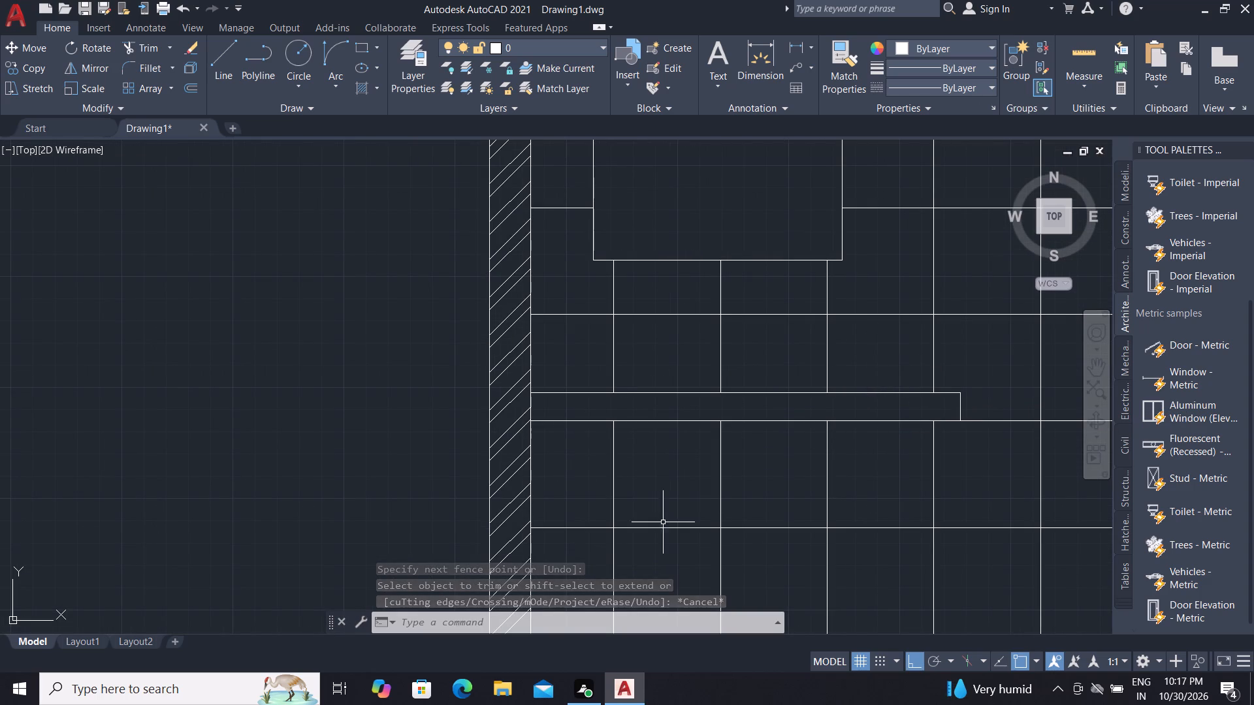
Draw a downward-bulging arc about 699 wide under the thin rectangle, aligned with the large rectangle's sides, with a start tangent of about 25°.
scroll(649, 495, "down", 1)
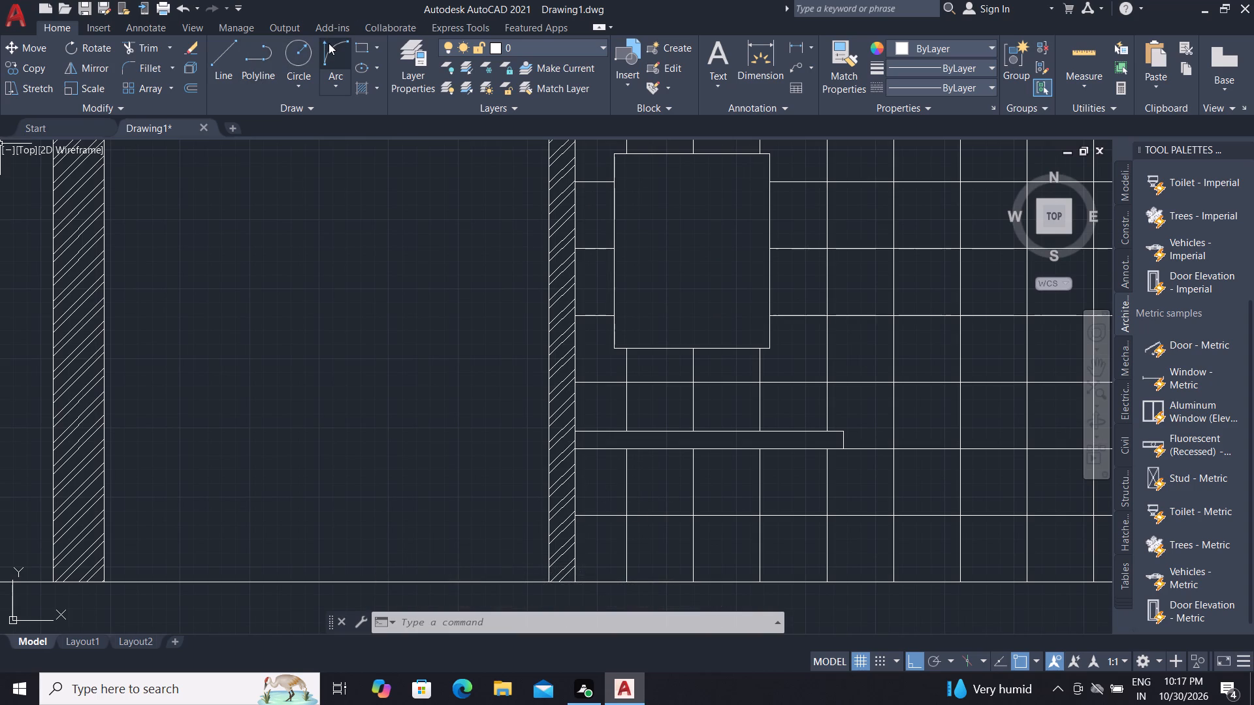
left_click(329, 43)
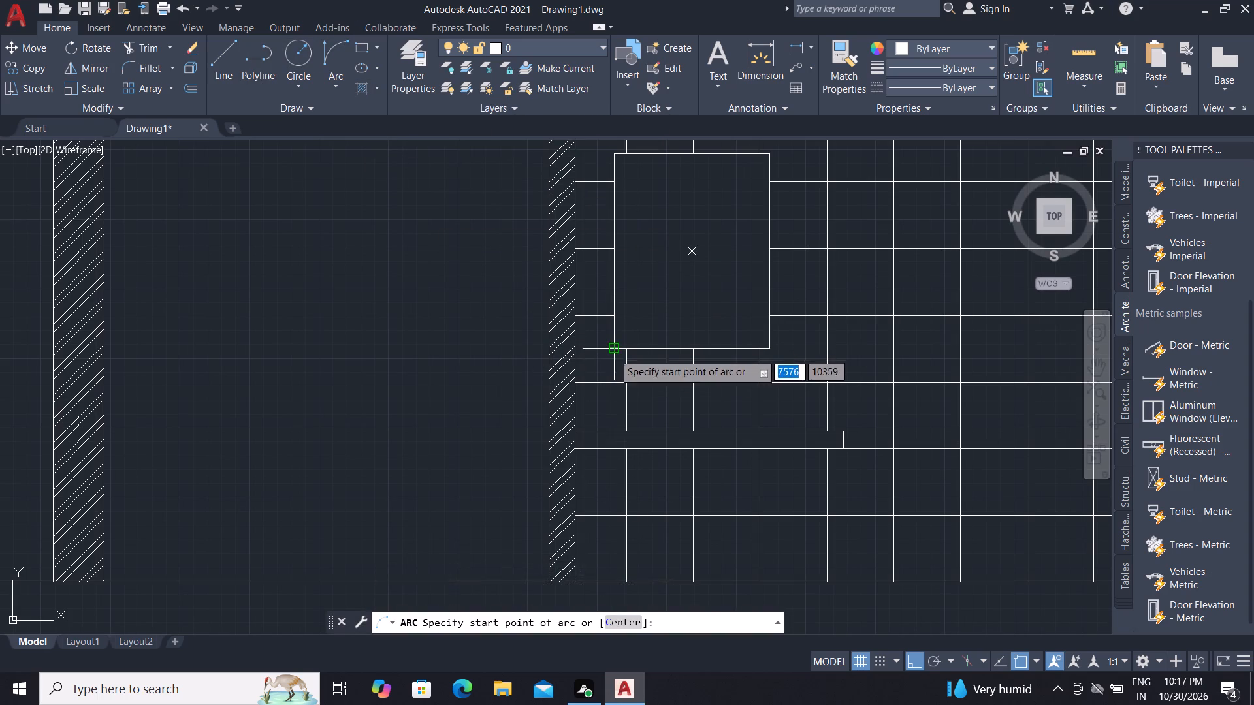
left_click(617, 450)
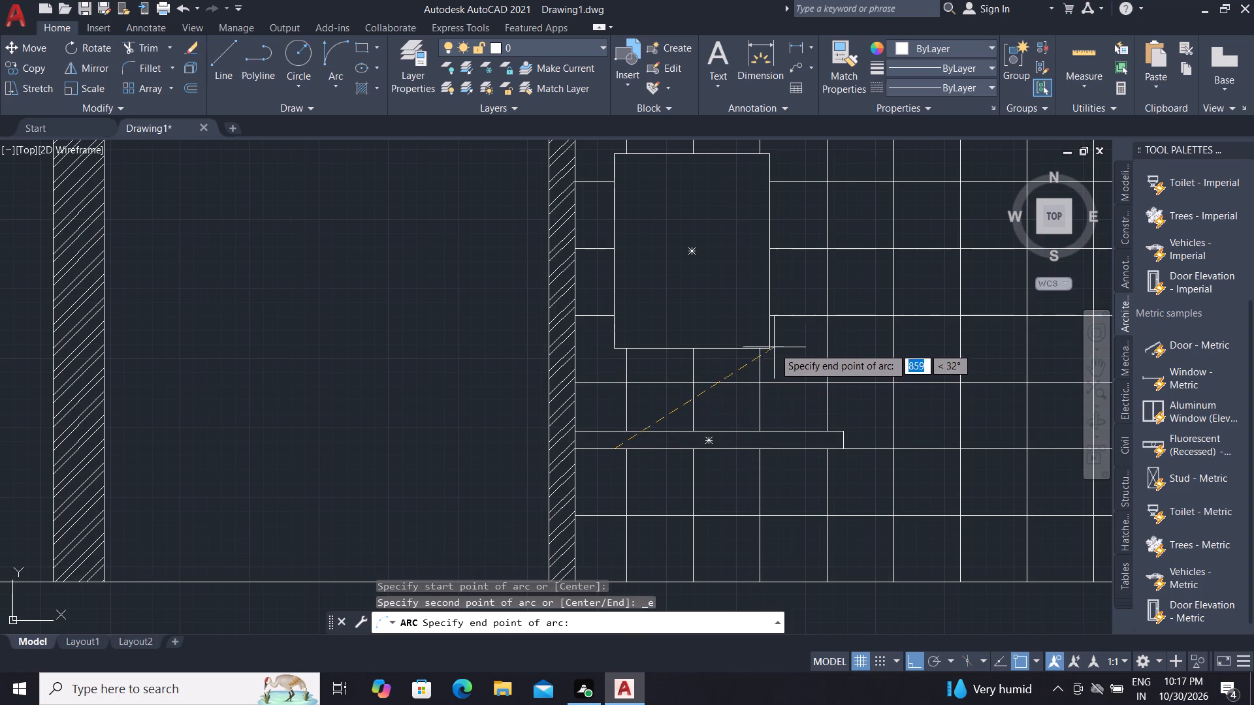
left_click(768, 452)
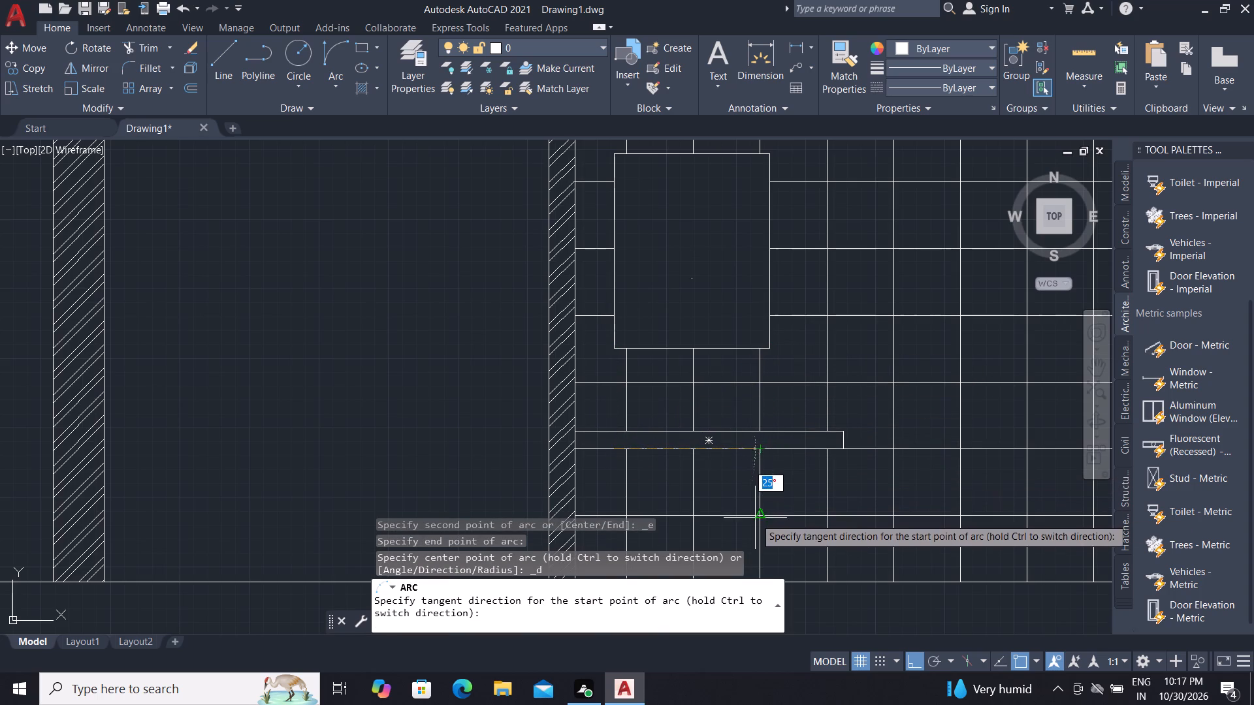
left_click(755, 522)
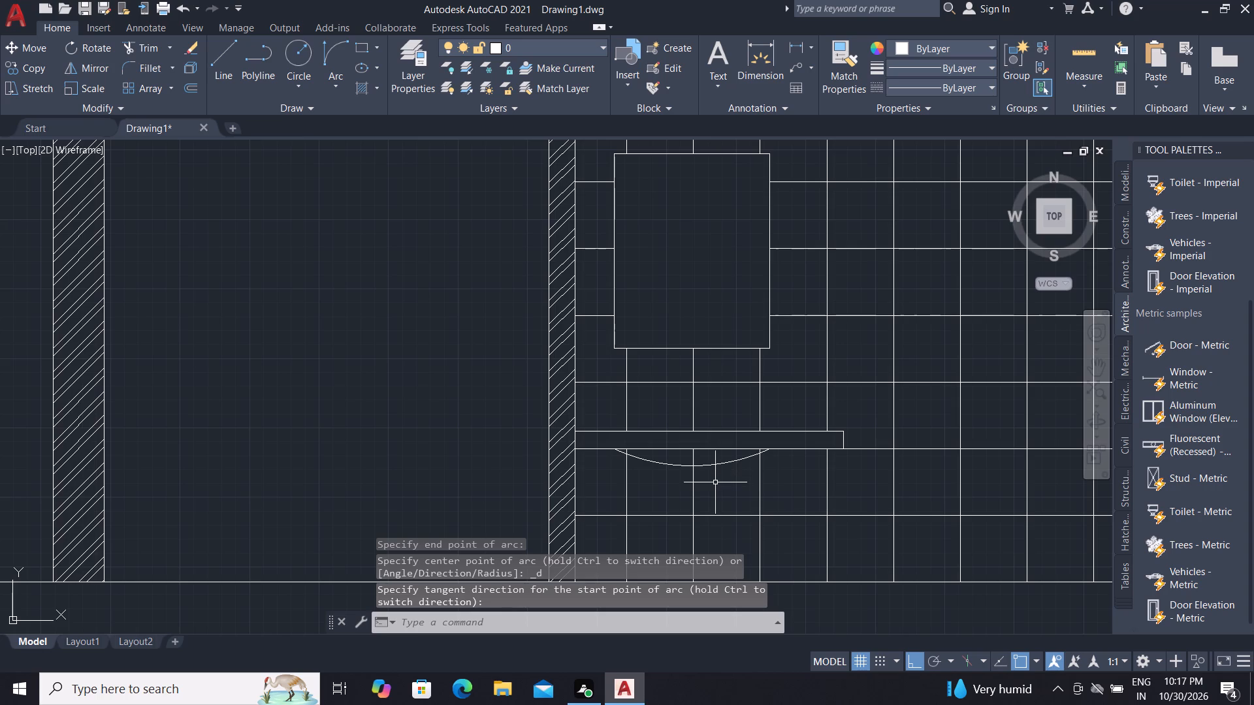
Trim the three vertical tile grid line segments enclosed between the basin arc and the thin counter rectangle.
key("t")
key("r")
key("space")
scroll(688, 452, "up", 2)
scroll(506, 452, "up", 3)
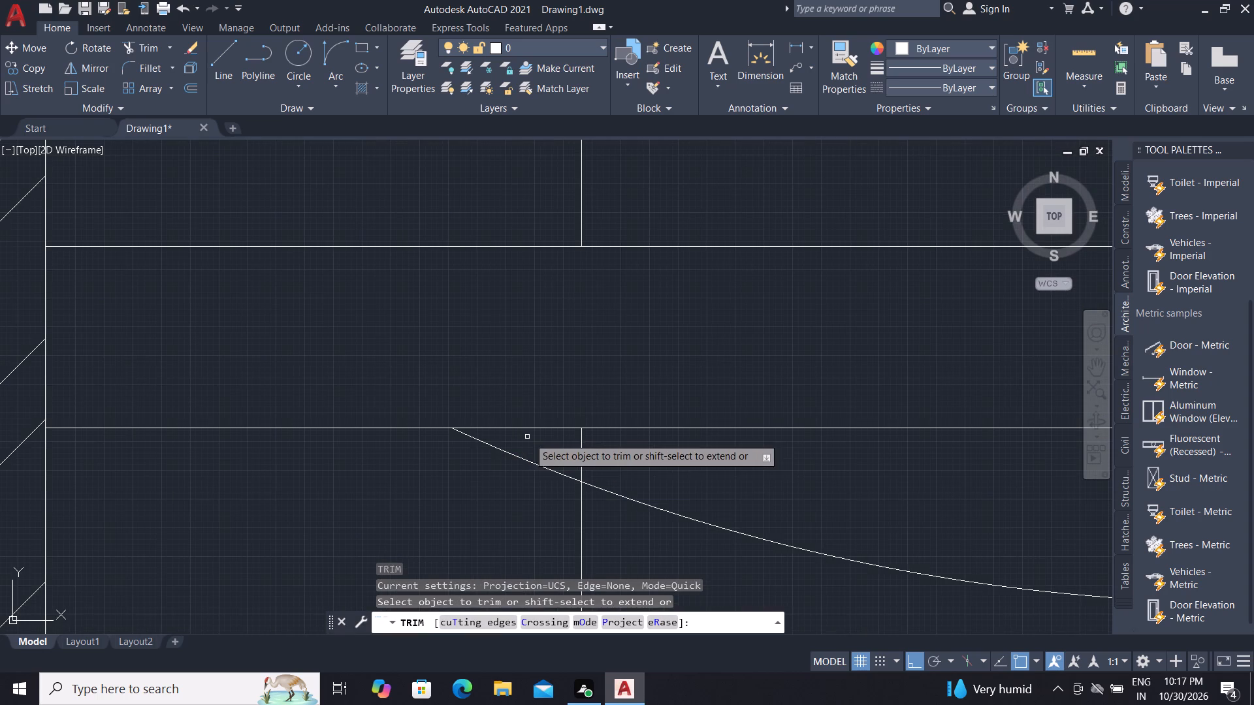
left_click(543, 443)
left_click(651, 448)
scroll(645, 454, "down", 4)
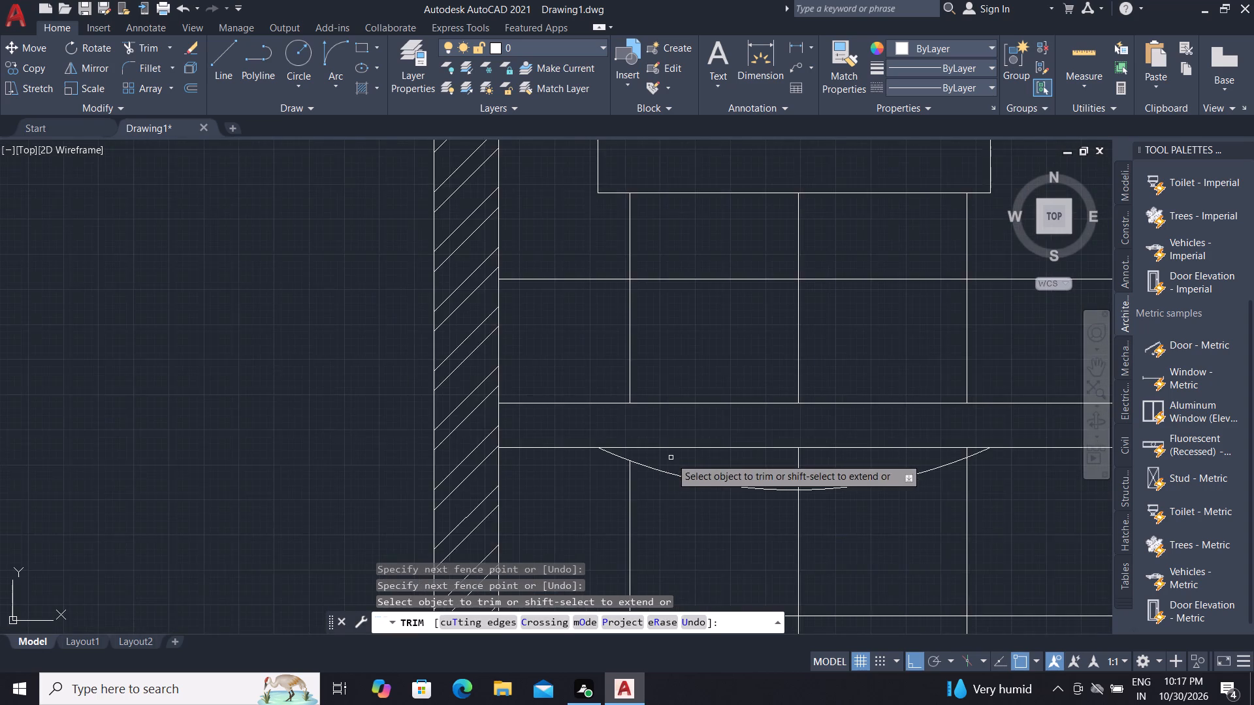
left_click(751, 464)
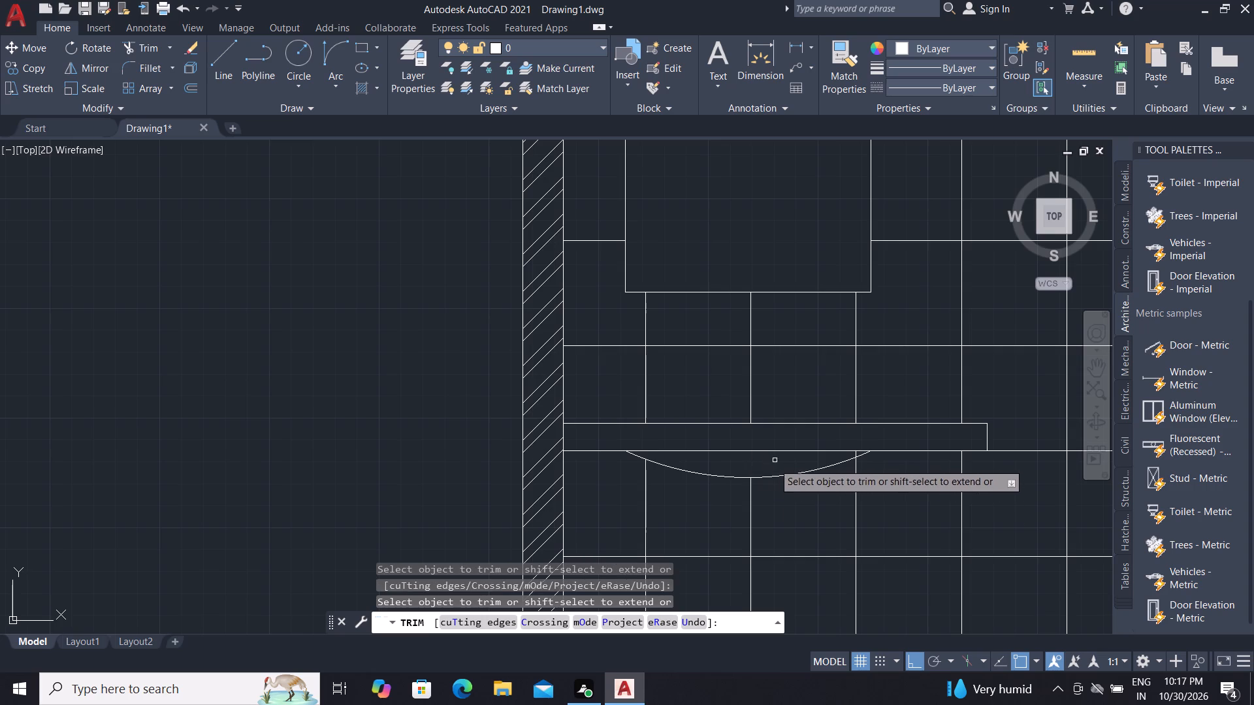
scroll(848, 455, "up", 5)
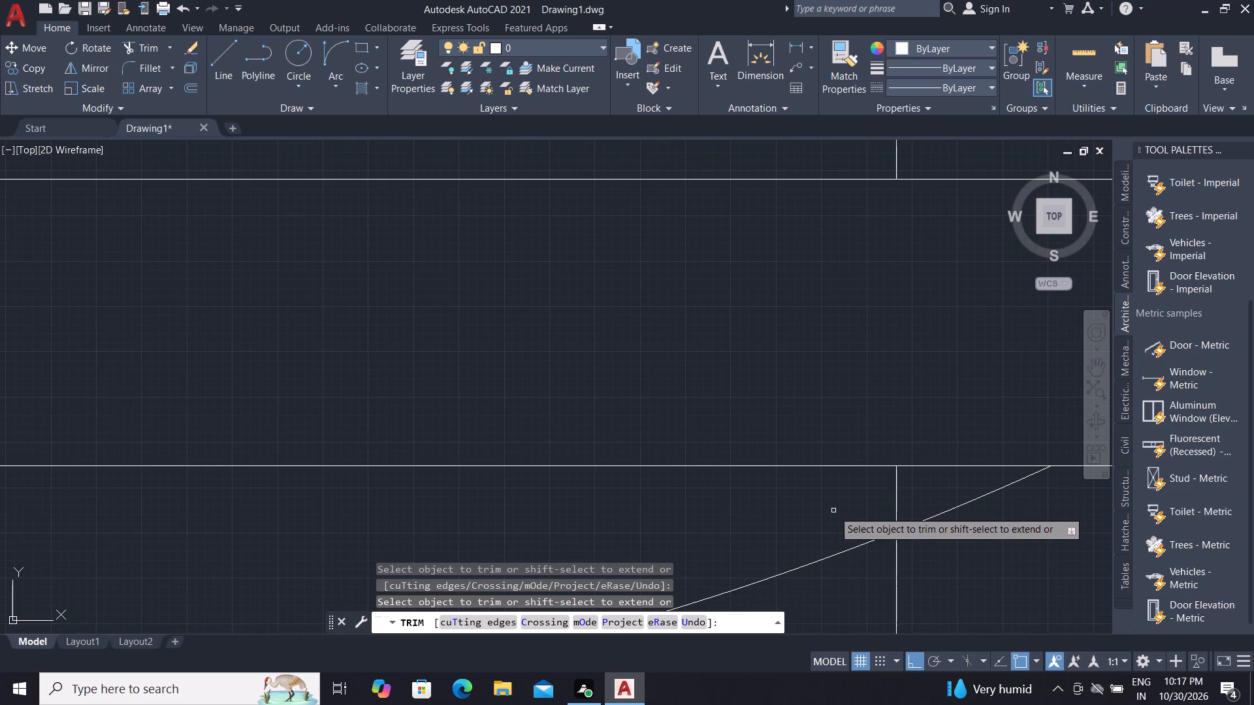
left_click(833, 510)
left_click(907, 482)
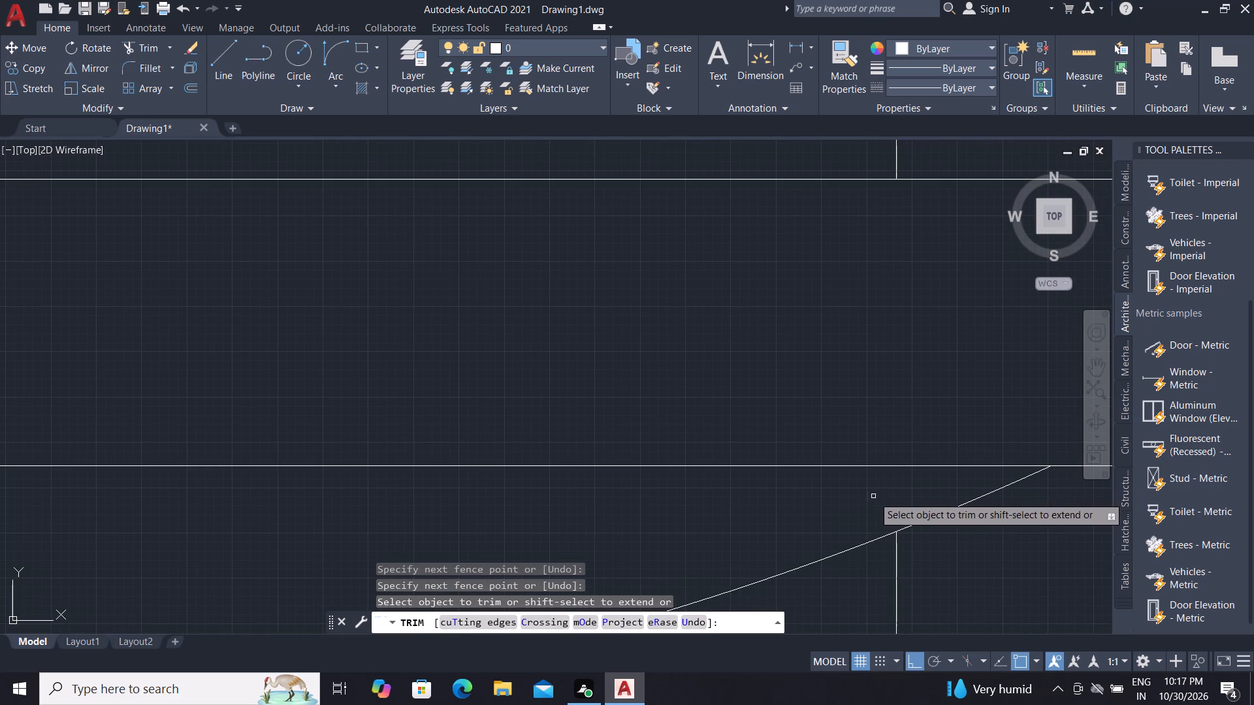
key("Escape")
key("Escape")
key("Escape")
scroll(434, 330, "down", 3)
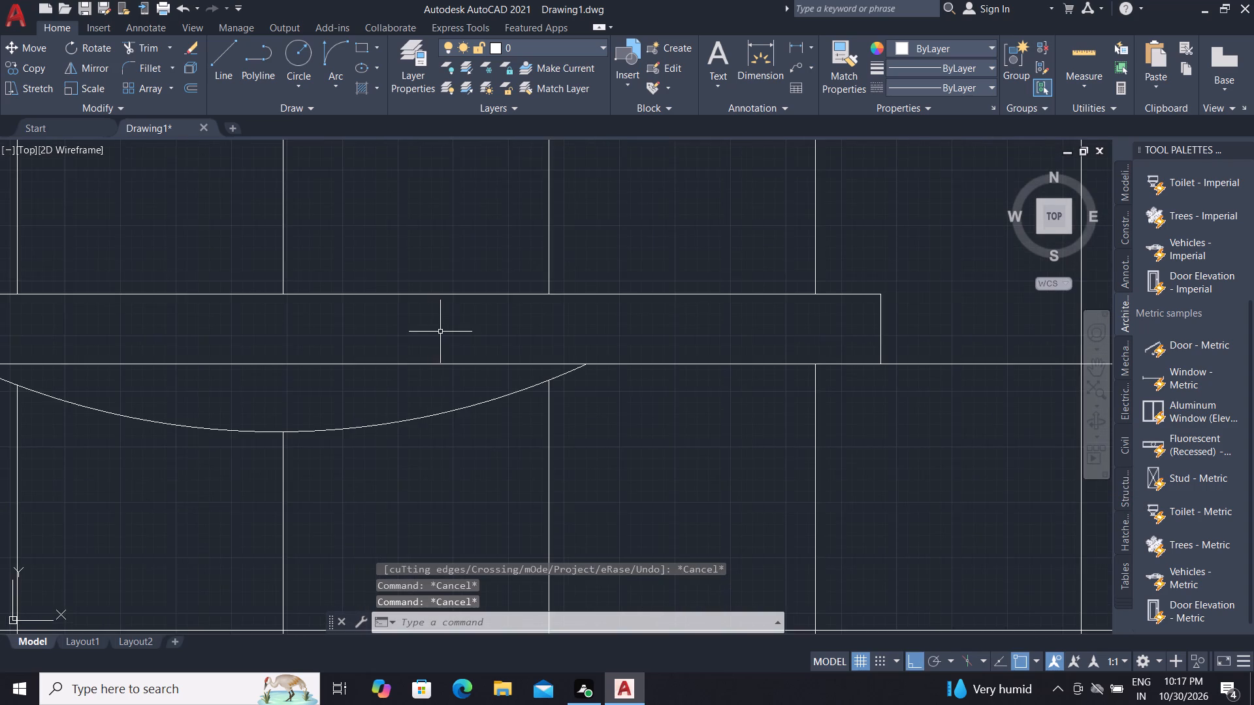
Draw a rectangle 234 wide and 300 high from the middle wall's base corner to the first tile grid intersection.
scroll(442, 333, "down", 3)
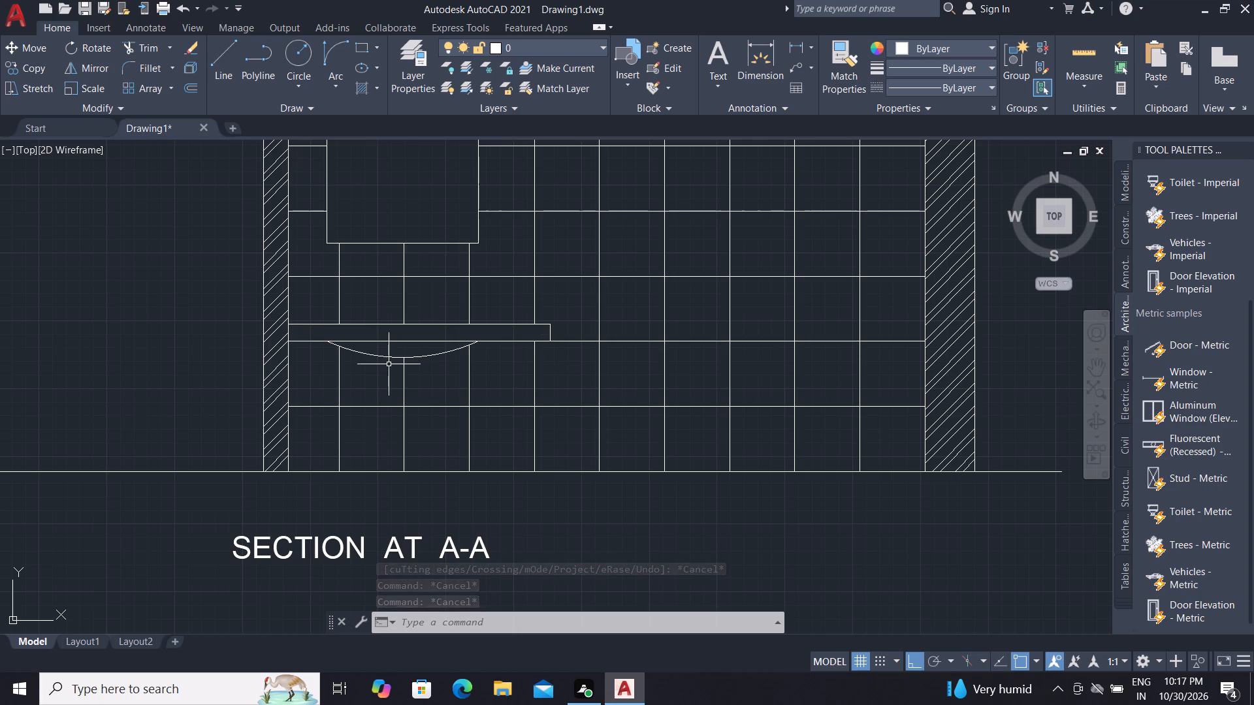
scroll(411, 311, "down", 2)
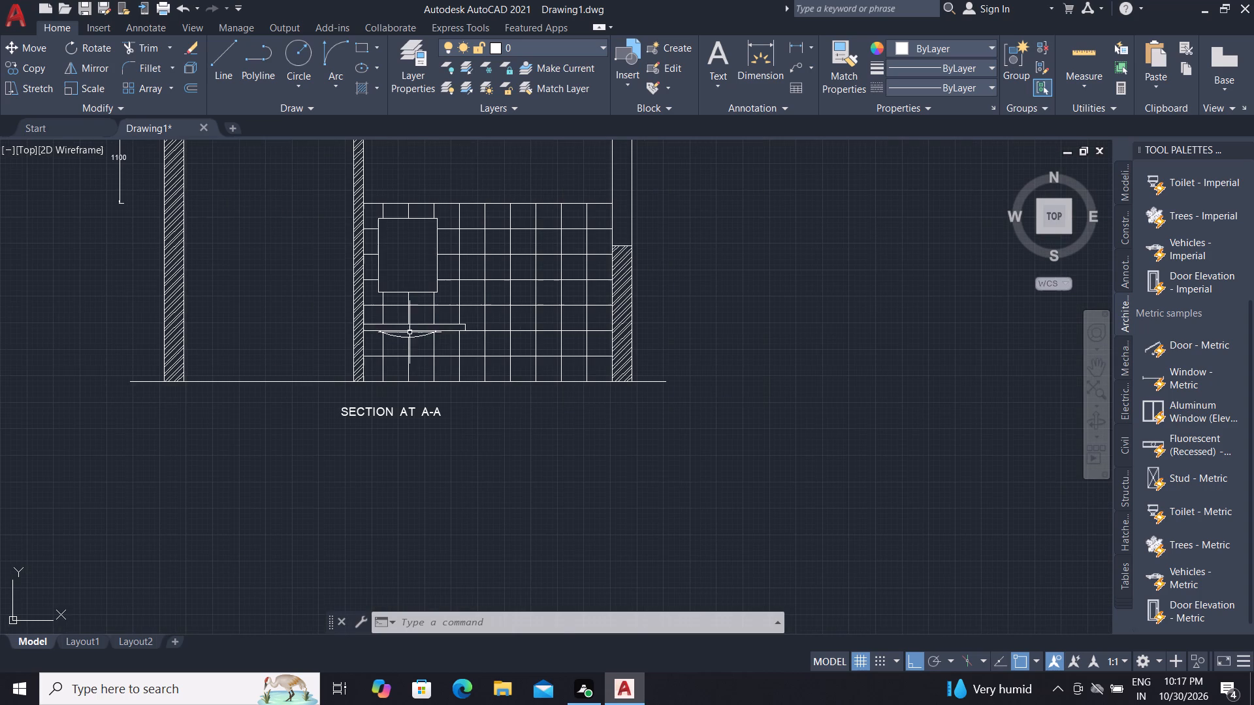
scroll(438, 336, "up", 2)
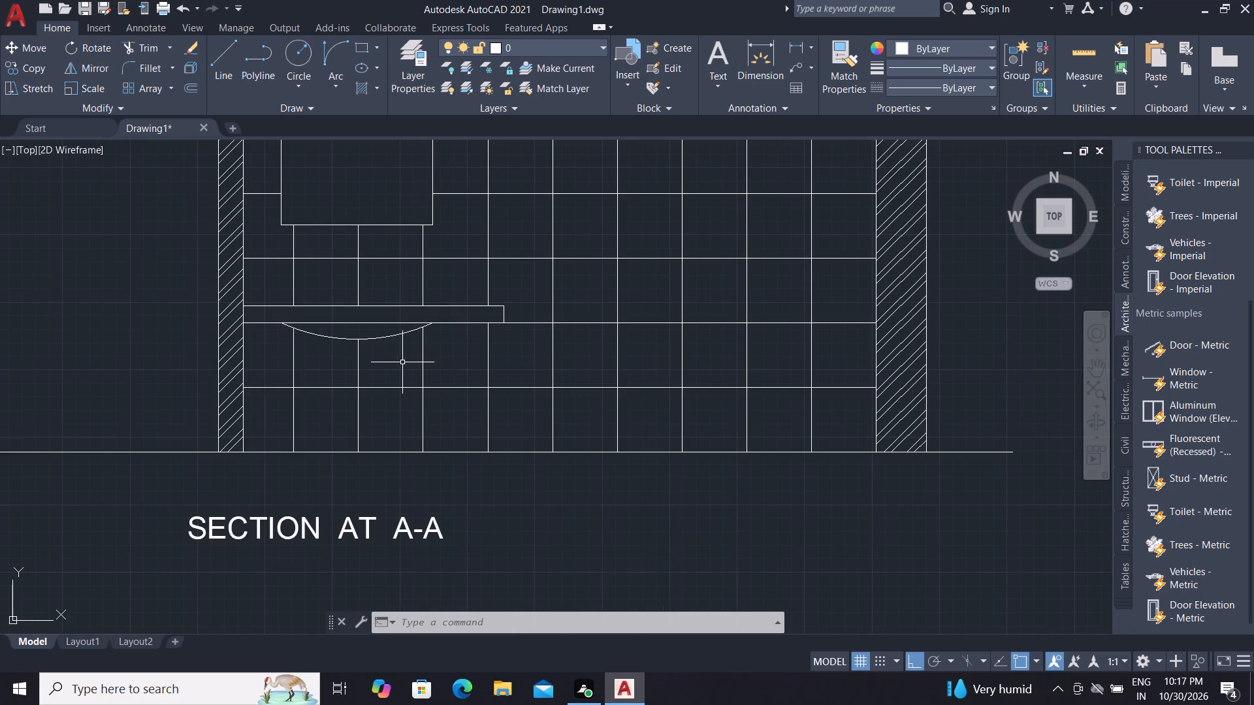
scroll(329, 295, "down", 1)
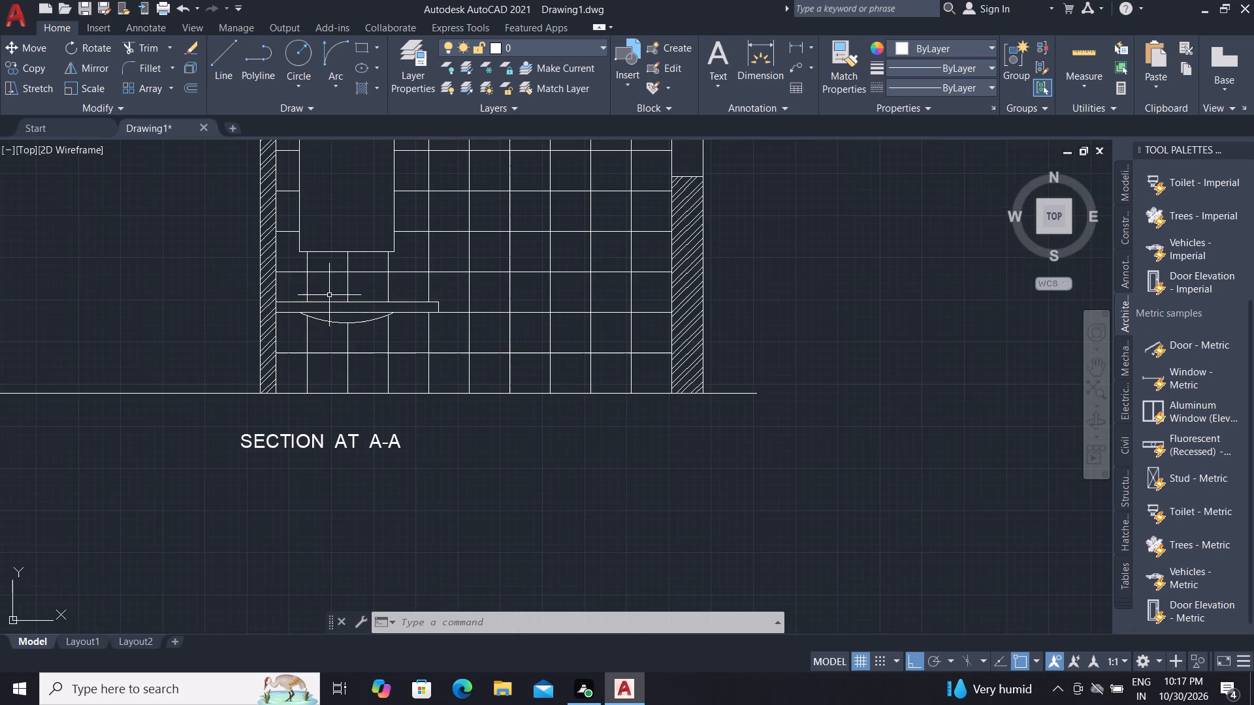
scroll(310, 429, "up", 2)
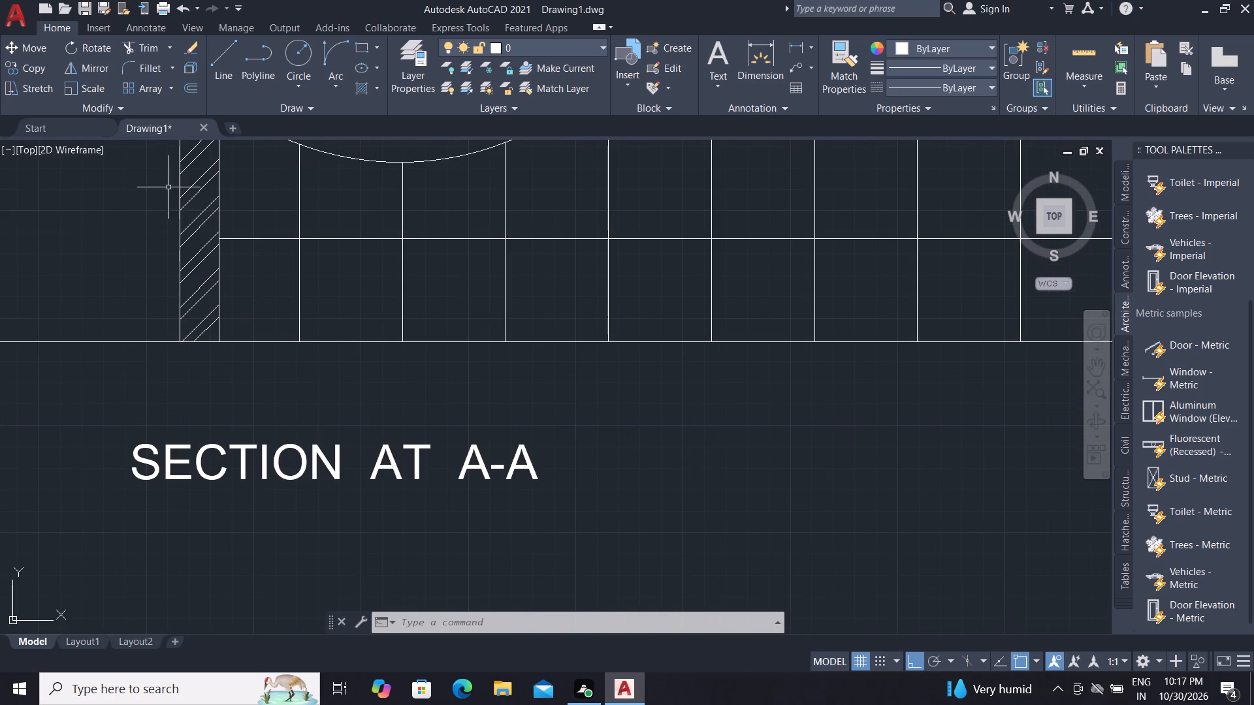
left_click(372, 46)
left_click(375, 43)
left_click(379, 77)
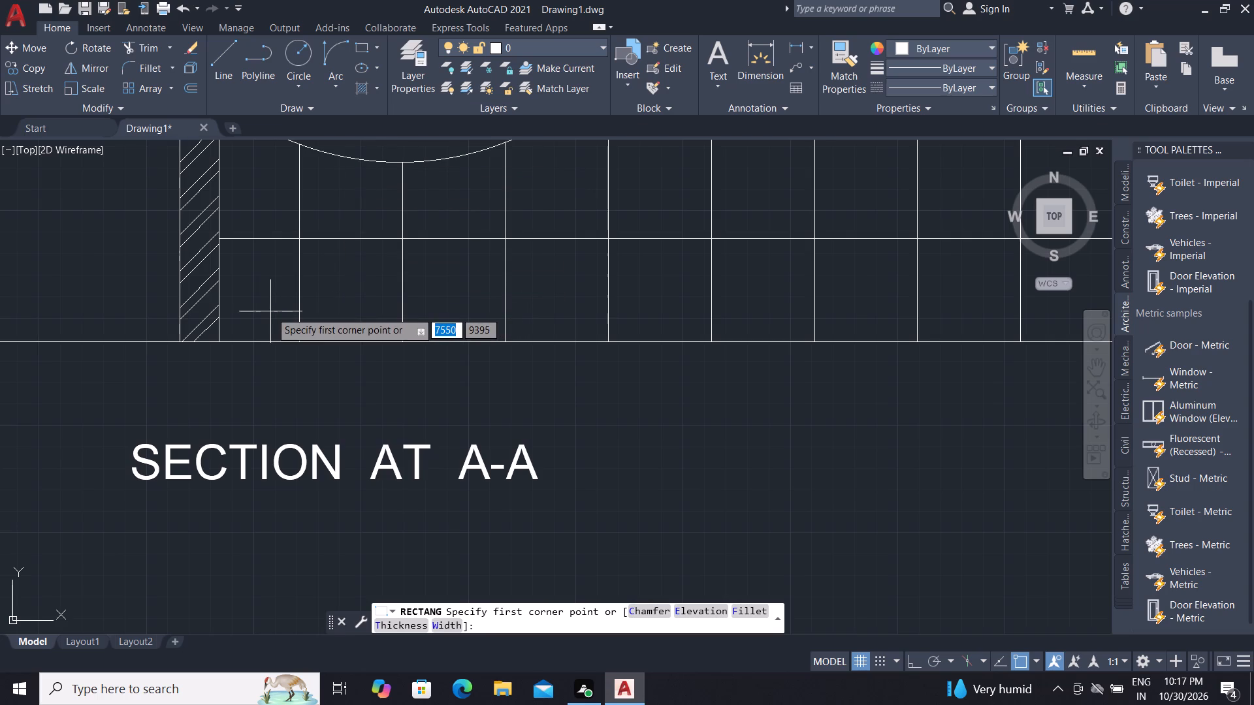
left_click(220, 345)
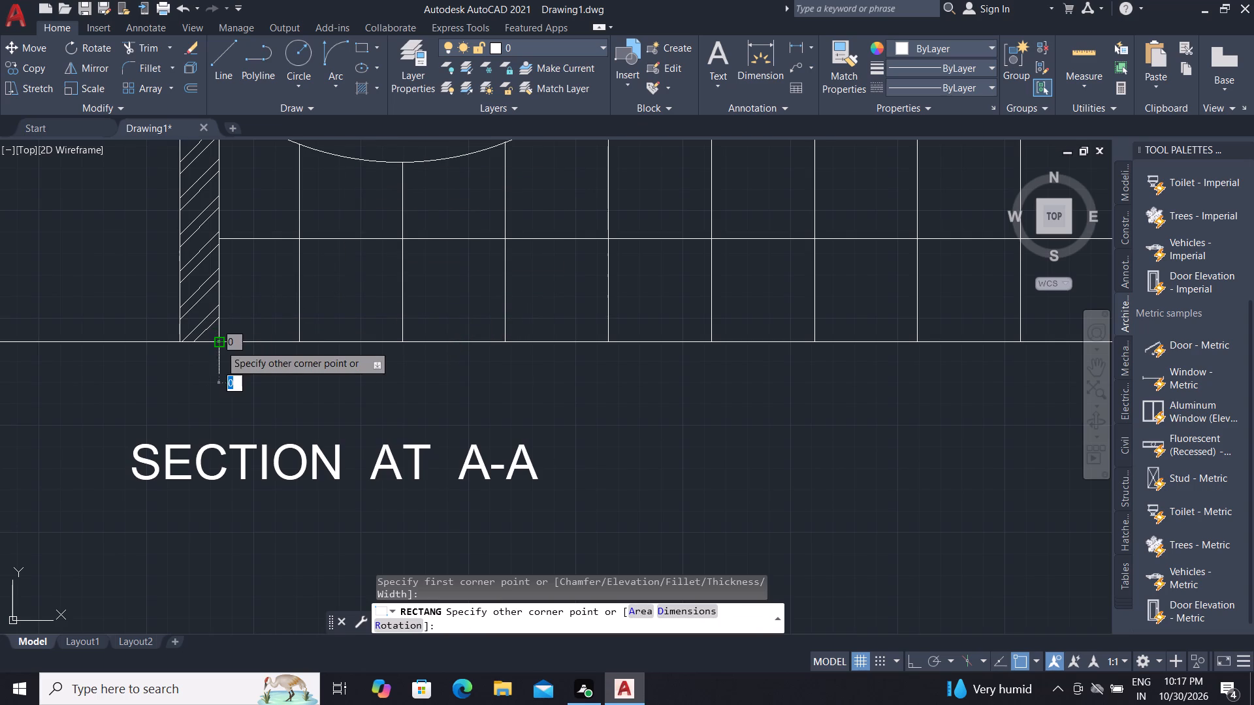
left_click(299, 240)
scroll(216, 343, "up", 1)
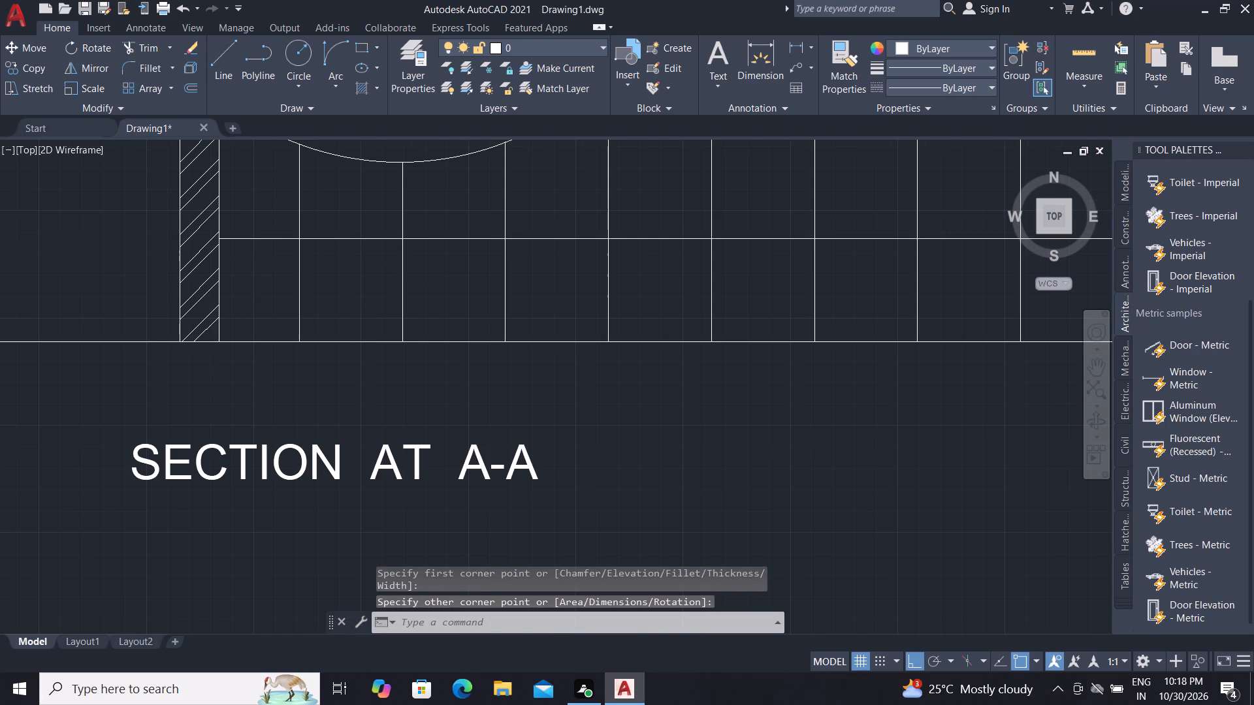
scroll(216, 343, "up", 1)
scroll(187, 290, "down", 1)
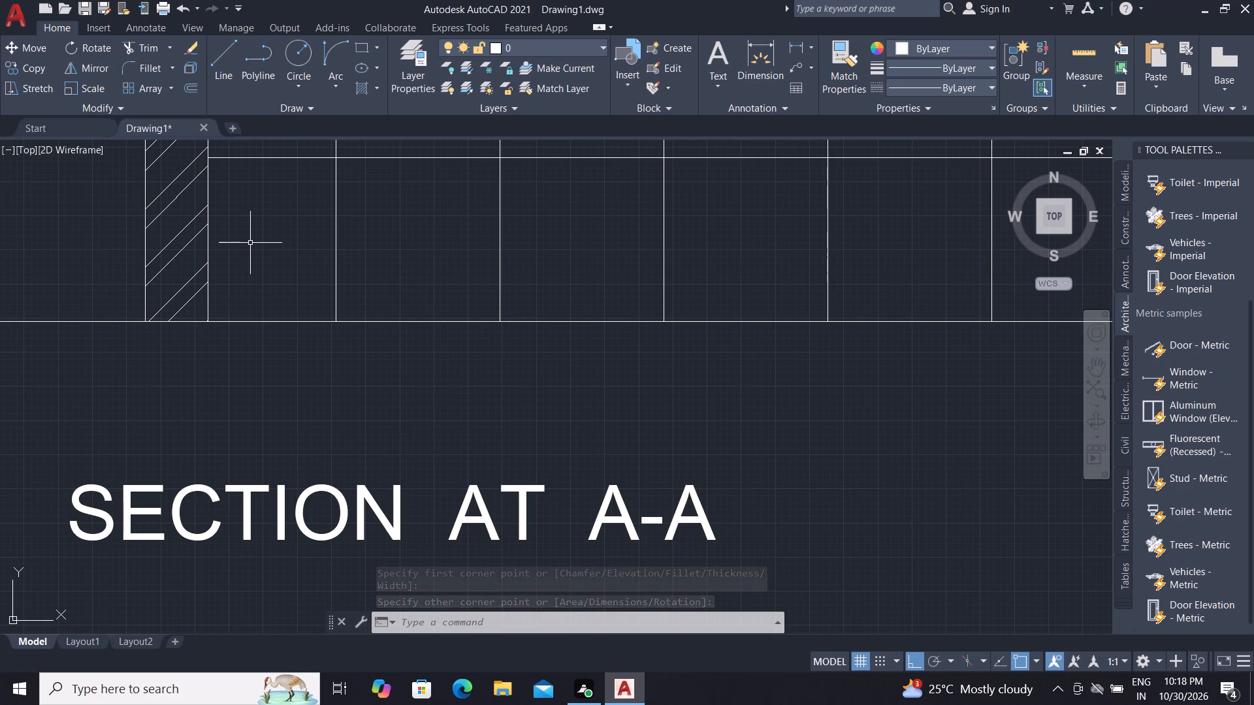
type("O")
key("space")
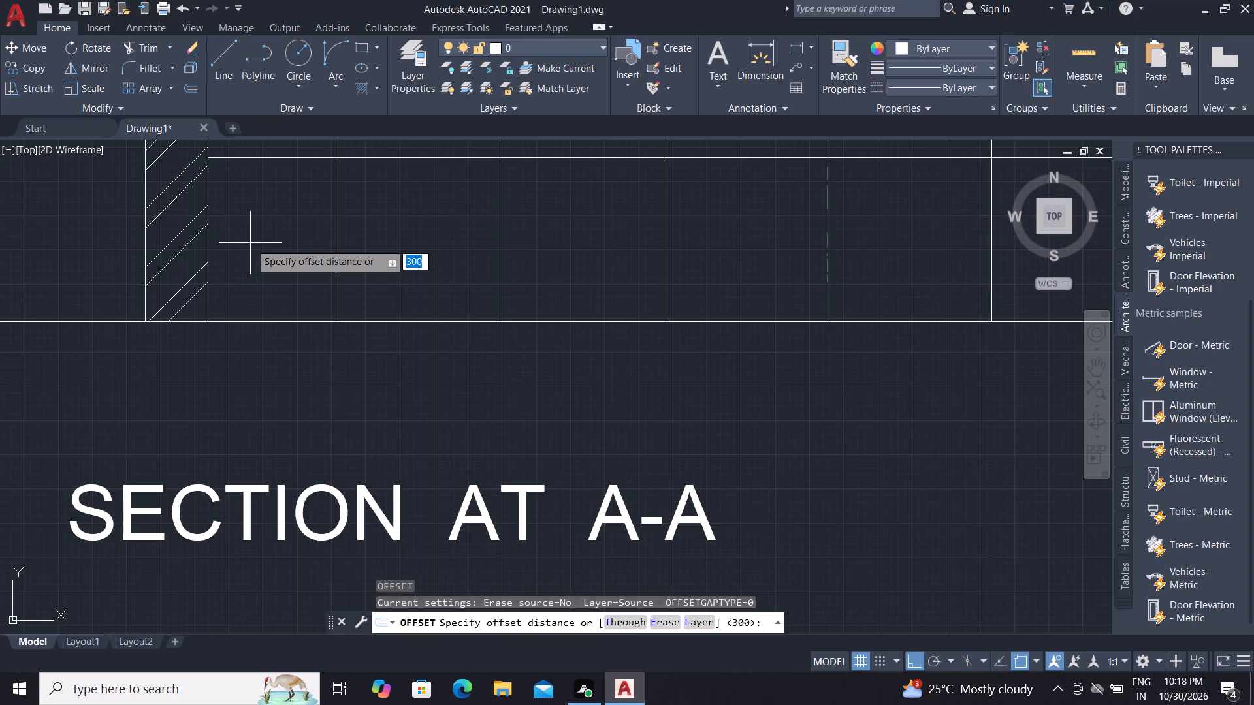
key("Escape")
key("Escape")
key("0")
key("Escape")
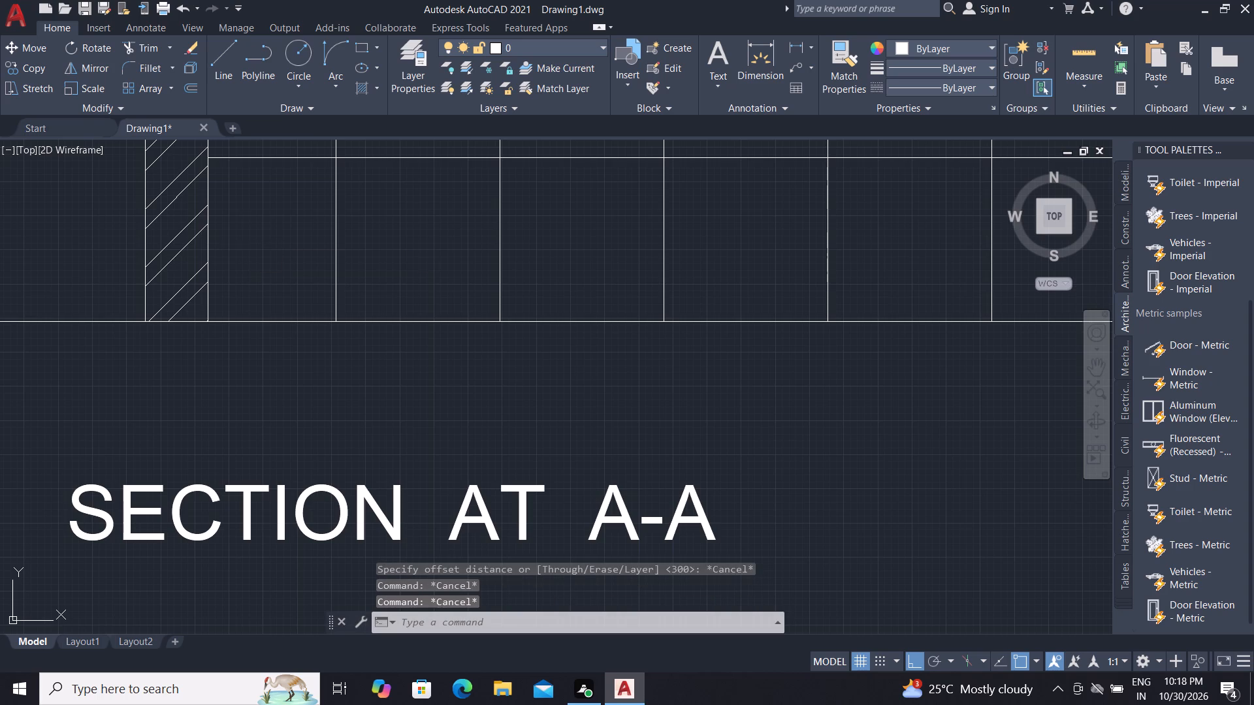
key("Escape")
Offset the rectangle at the middle wall's base inward by 20 five times in succession, making nested rectangles.
key("o")
key("space")
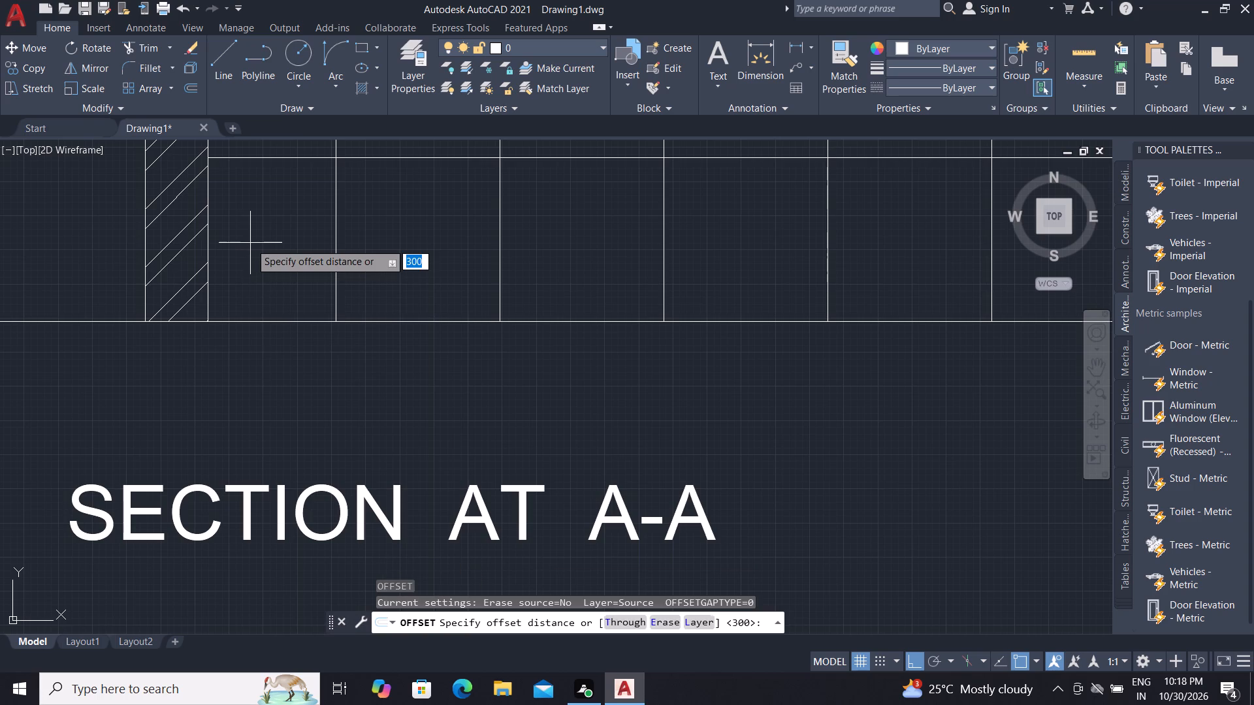
type("20")
key("space")
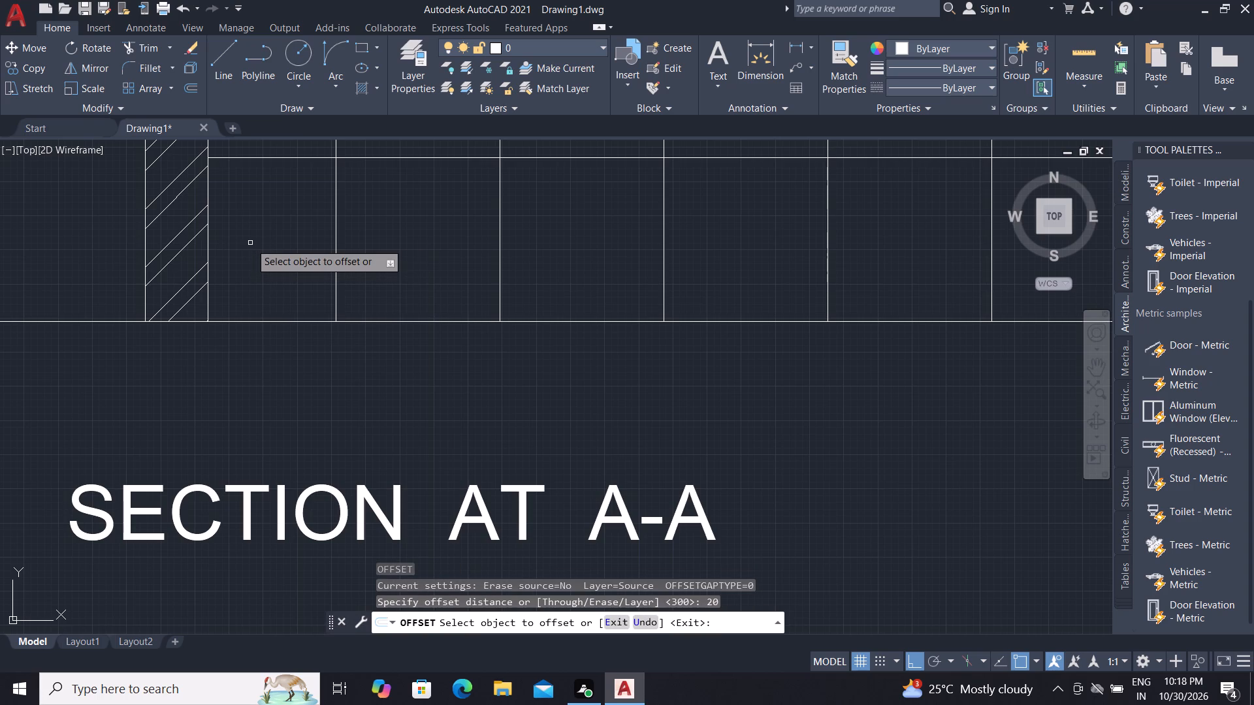
left_click(208, 234)
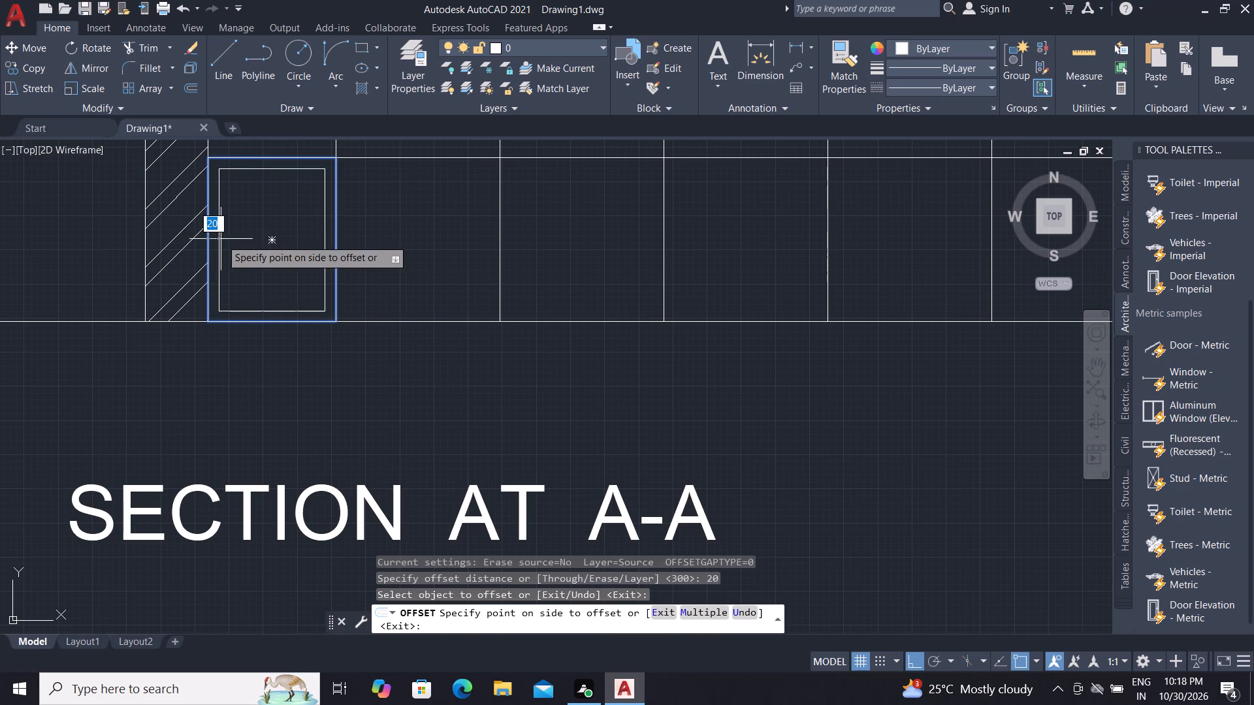
left_click(221, 239)
left_click(219, 239)
left_click(246, 239)
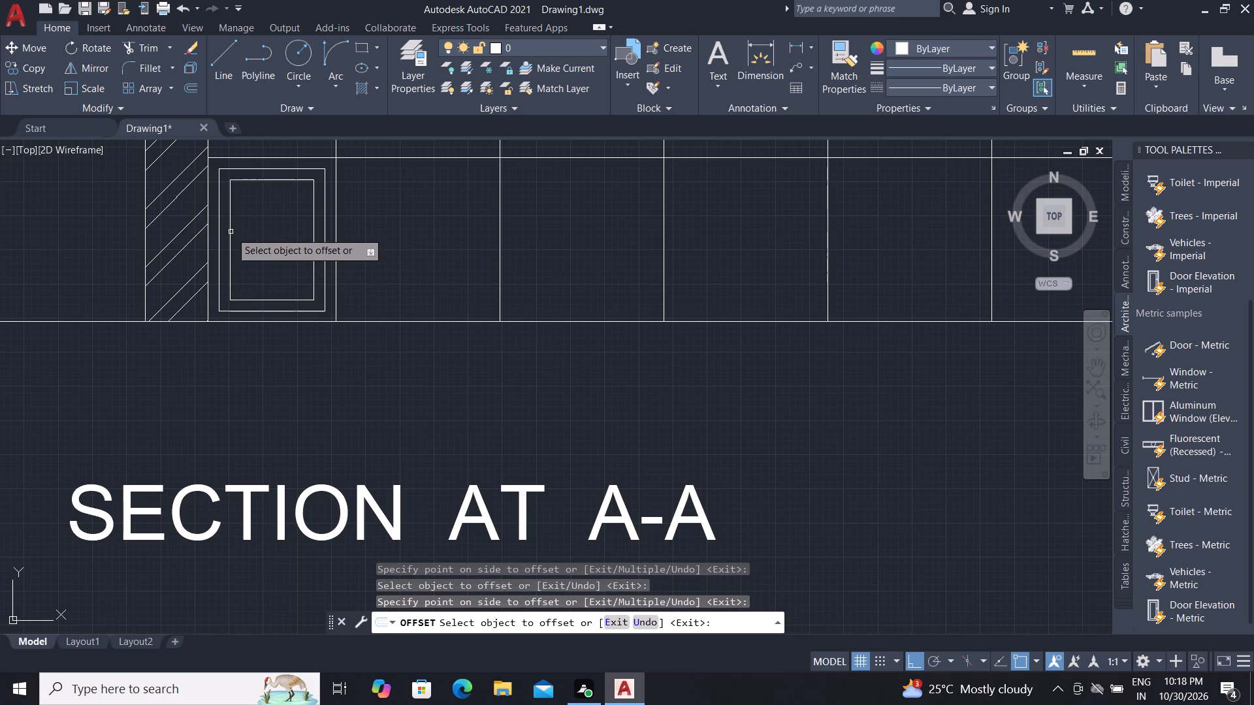
left_click(231, 232)
left_click(255, 237)
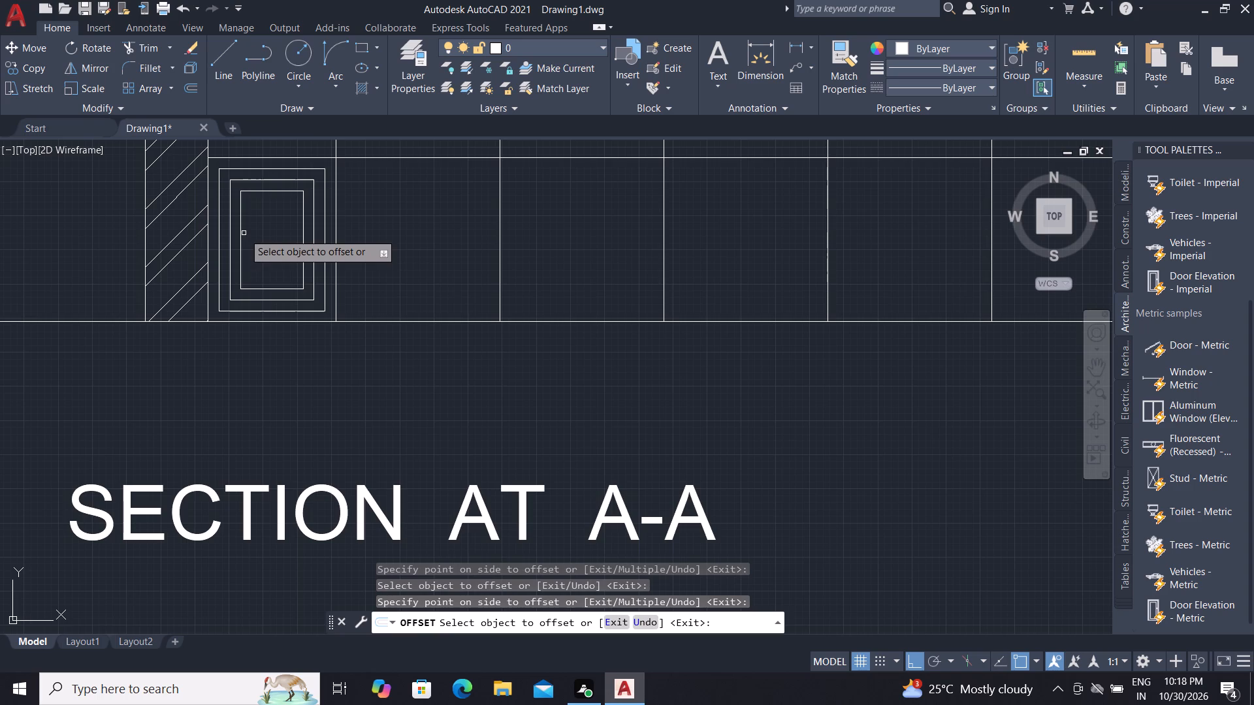
left_click(240, 232)
left_click(255, 244)
left_click(250, 245)
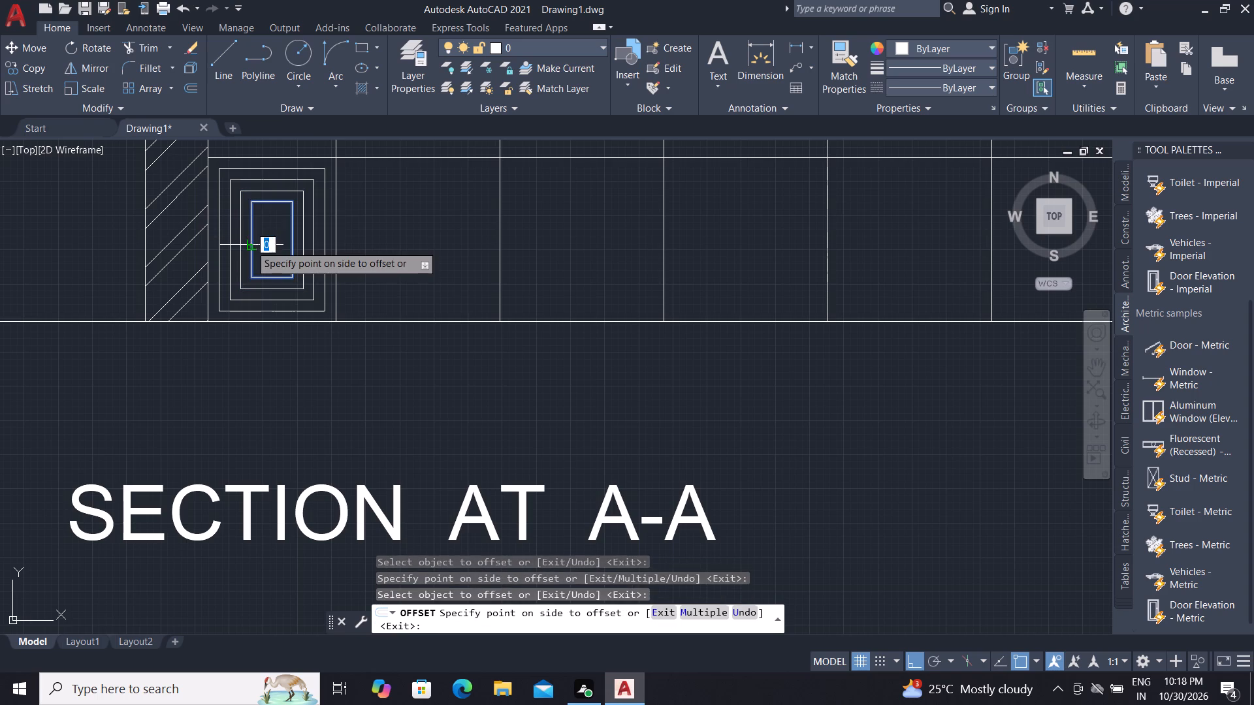
left_click(278, 251)
key("Escape")
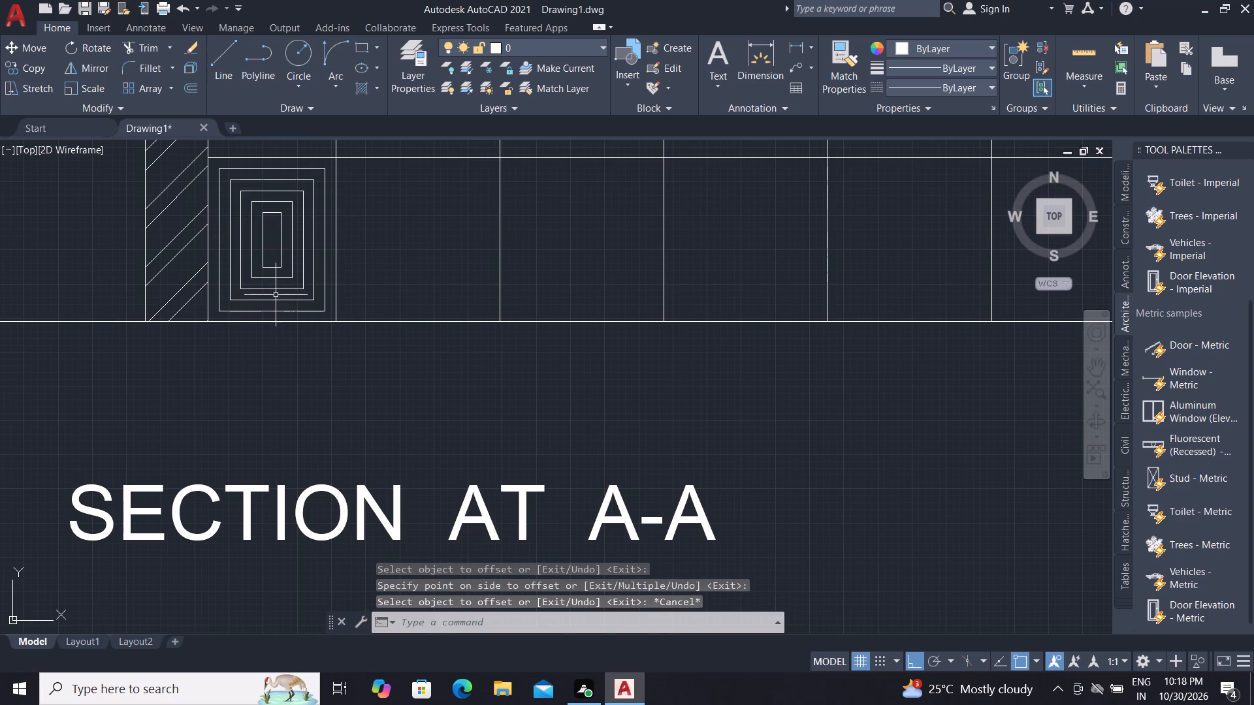
Trim away the bottom and top edges of the five nested rectangles, leaving only their vertical lines.
type("TR")
key("space")
left_click(268, 252)
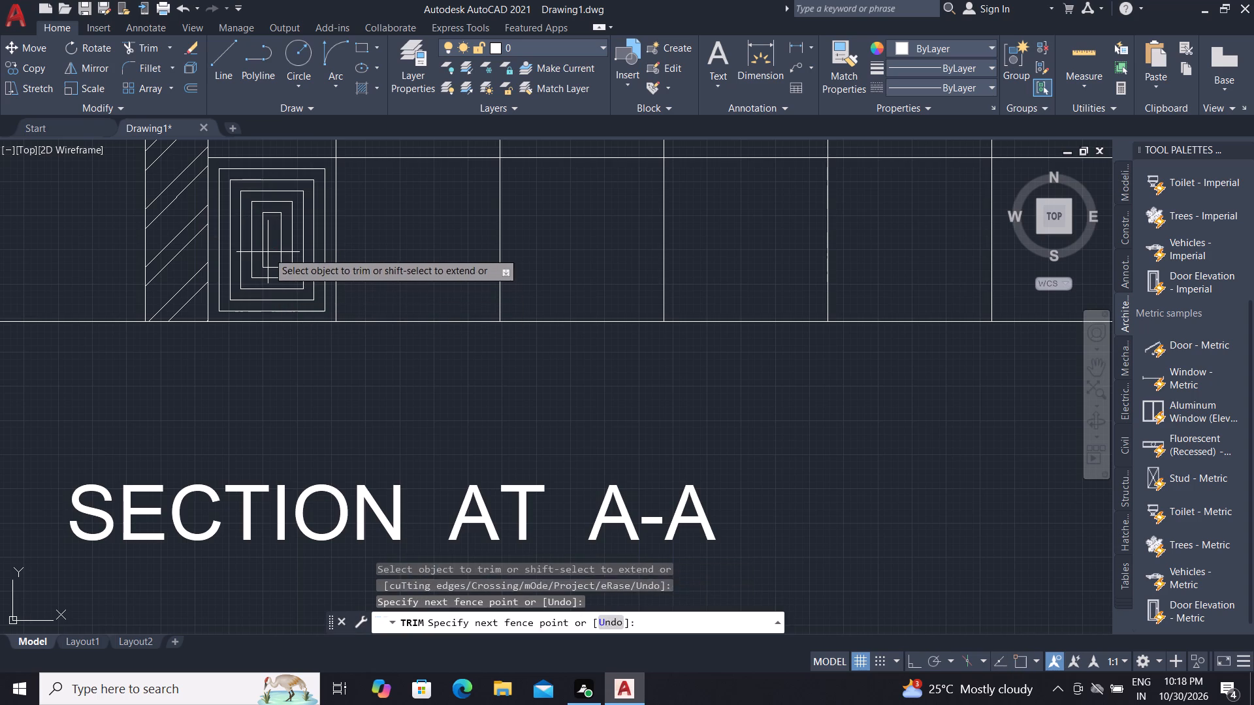
left_click(273, 309)
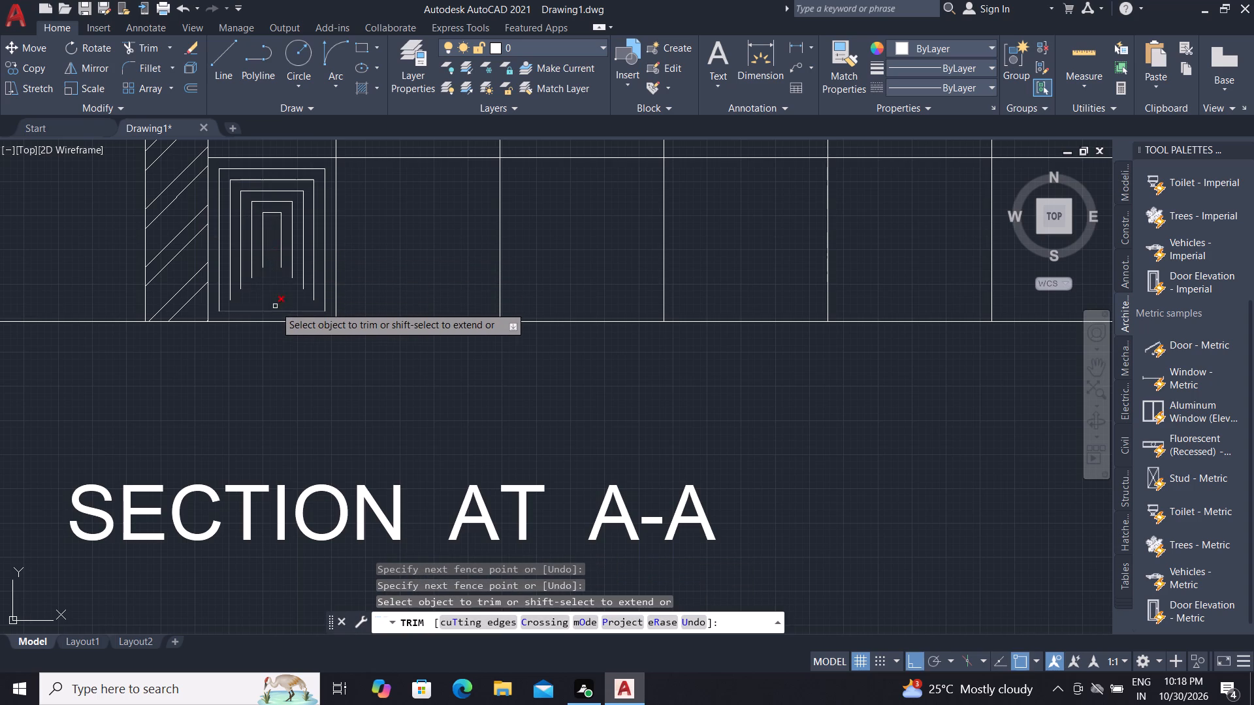
left_click(274, 312)
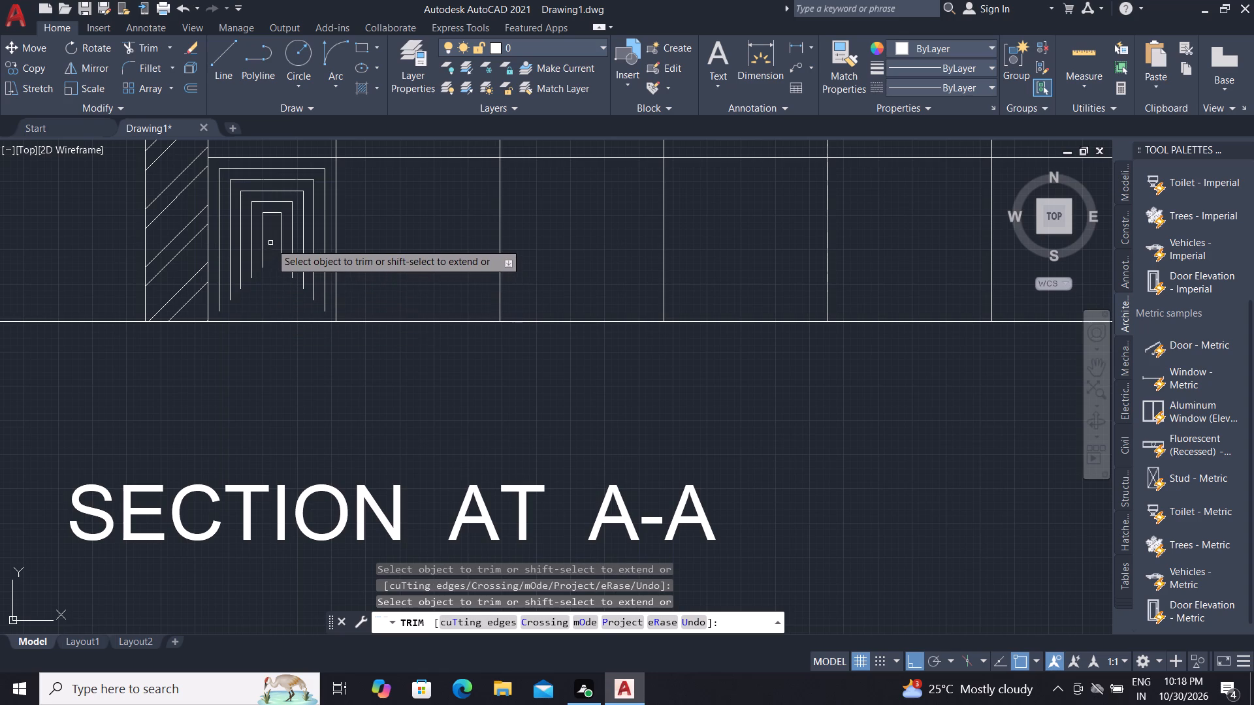
left_click(270, 243)
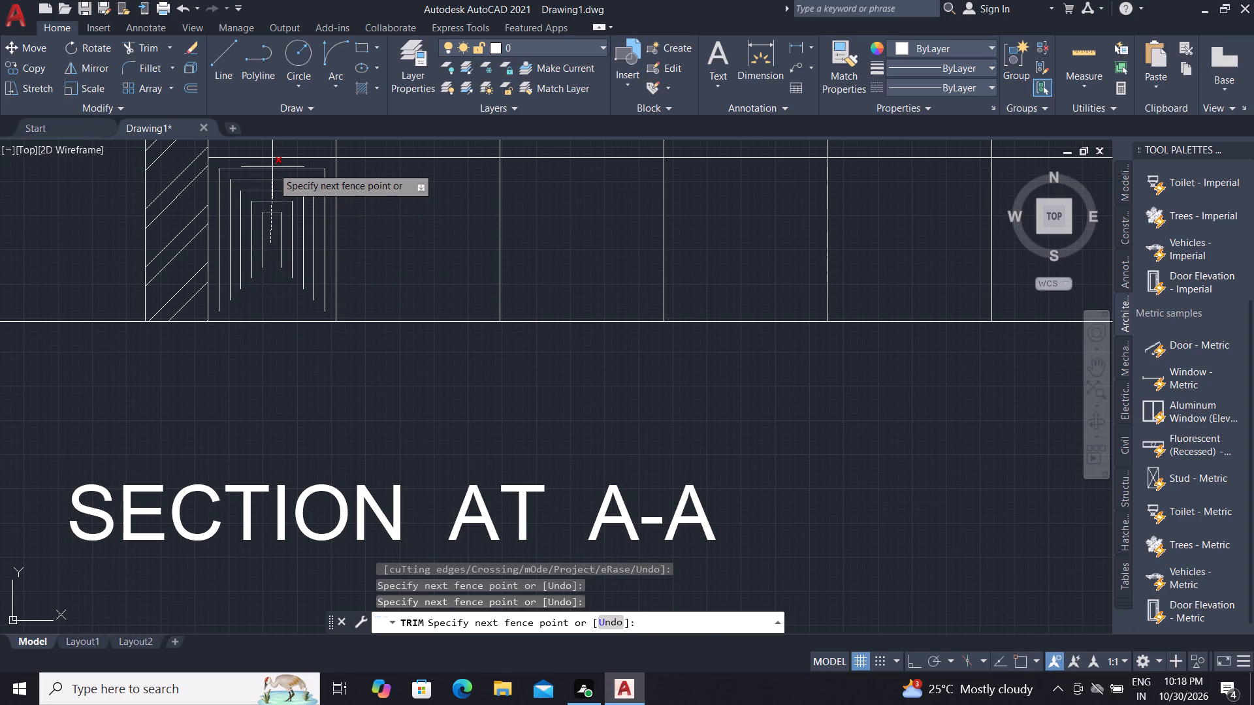
left_click(272, 167)
key("Escape")
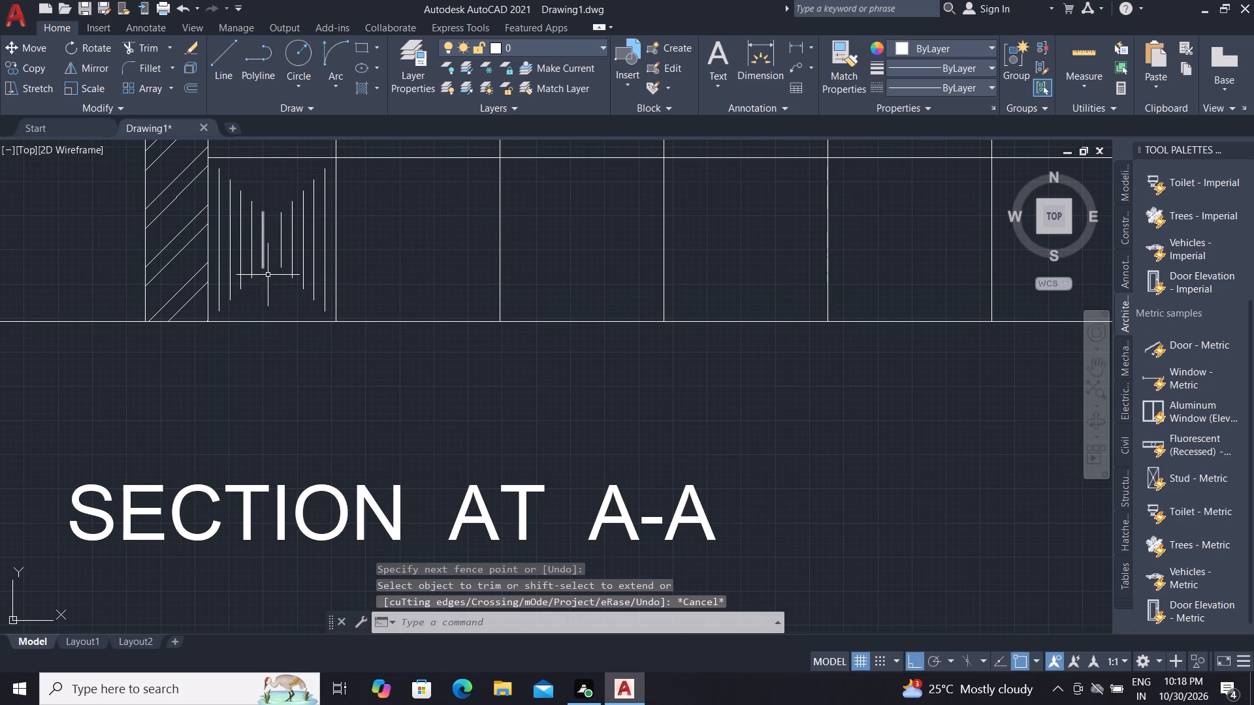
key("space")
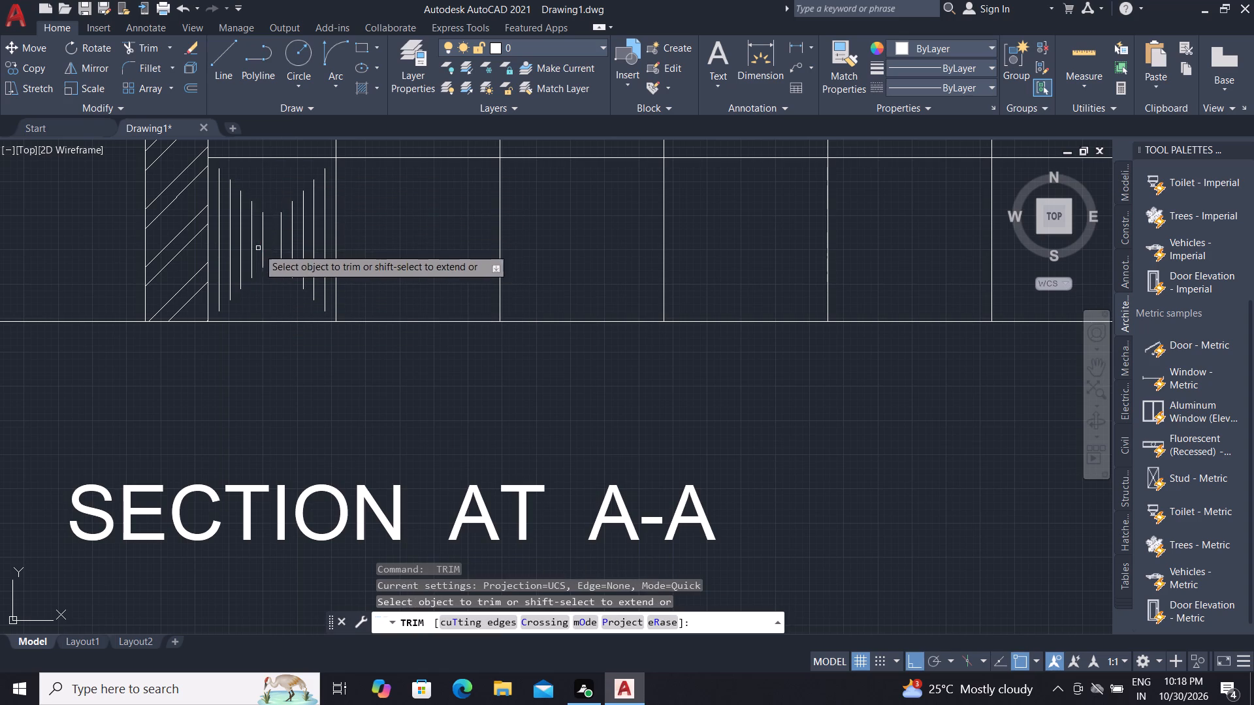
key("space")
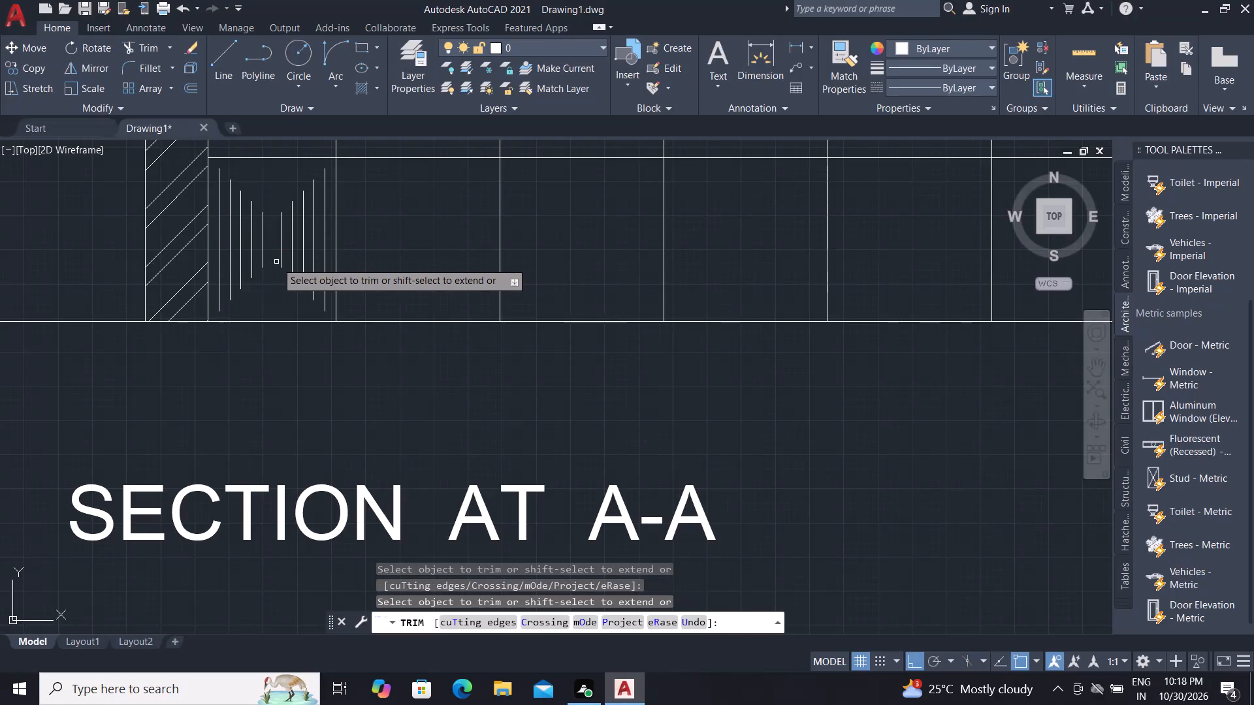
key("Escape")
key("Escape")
Offset the innermost left-hand vertical line of the nested set by 20 toward the centre gap.
type("O")
key("space")
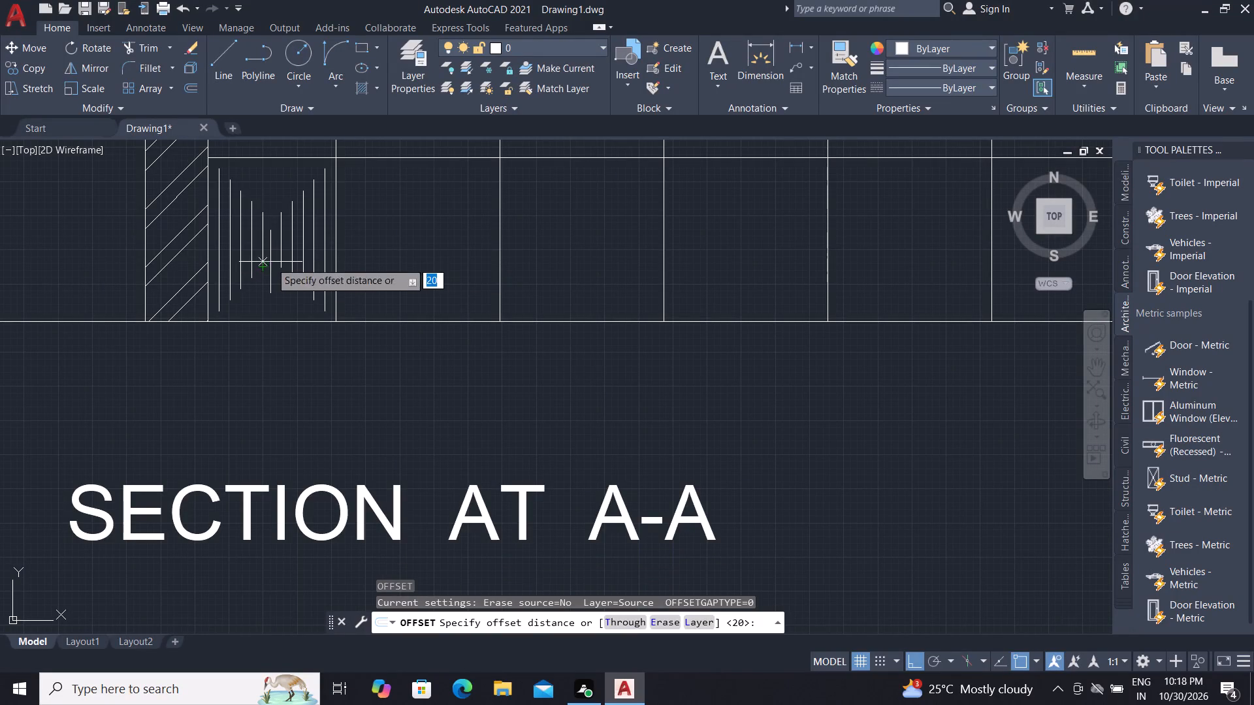
key("space")
left_click(264, 254)
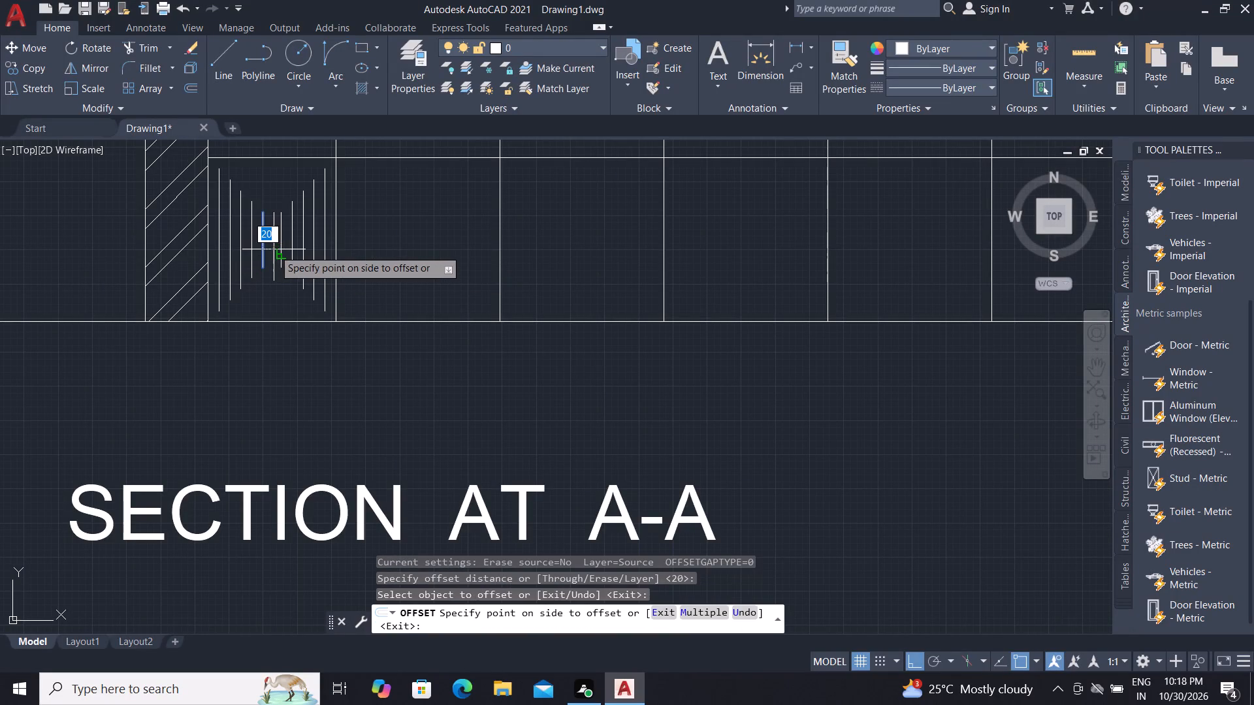
left_click(274, 249)
scroll(266, 231, "up", 2)
key("Escape")
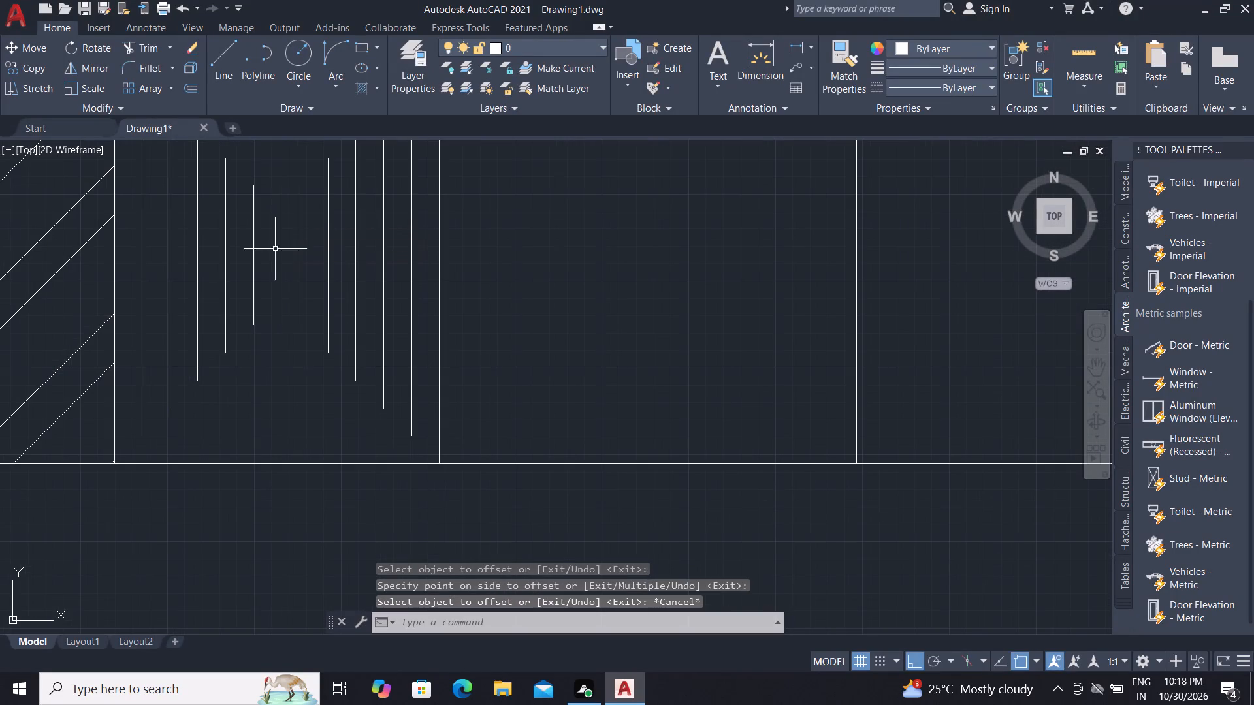
Extend the lower ends of all eleven vertical lines at the middle wall's base down to the floor line.
type("EX")
key("space")
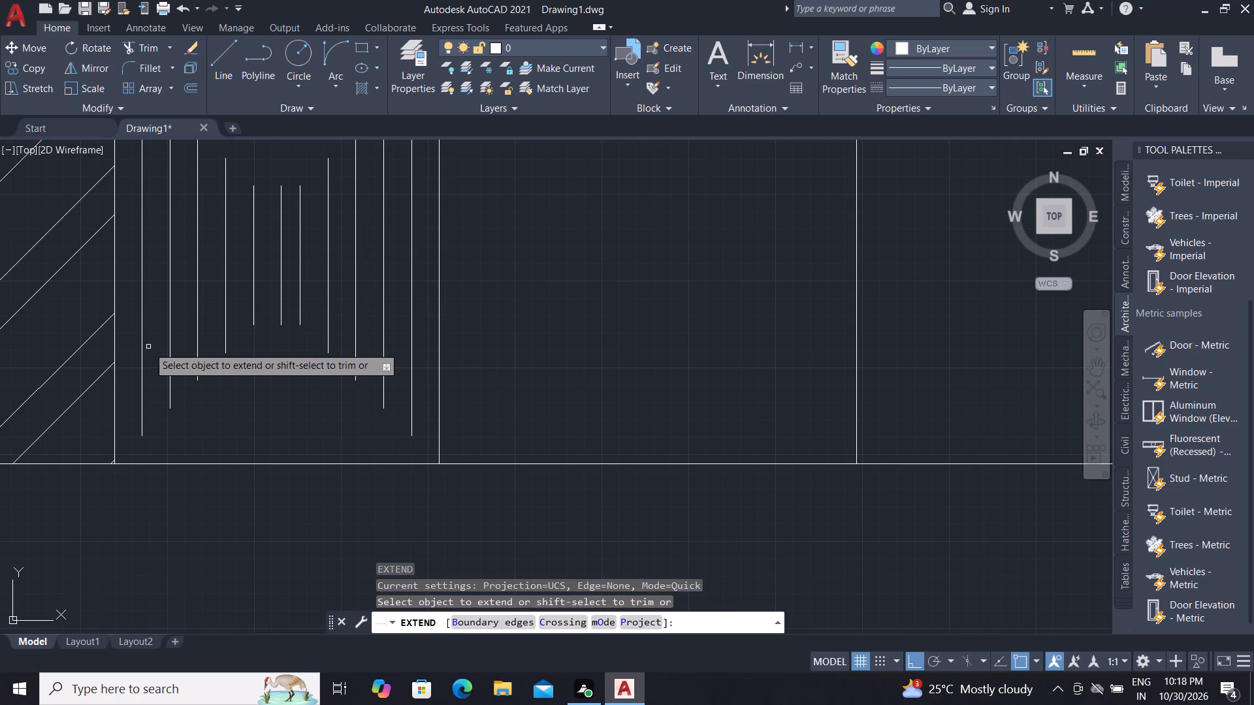
left_click(144, 347)
left_click(169, 354)
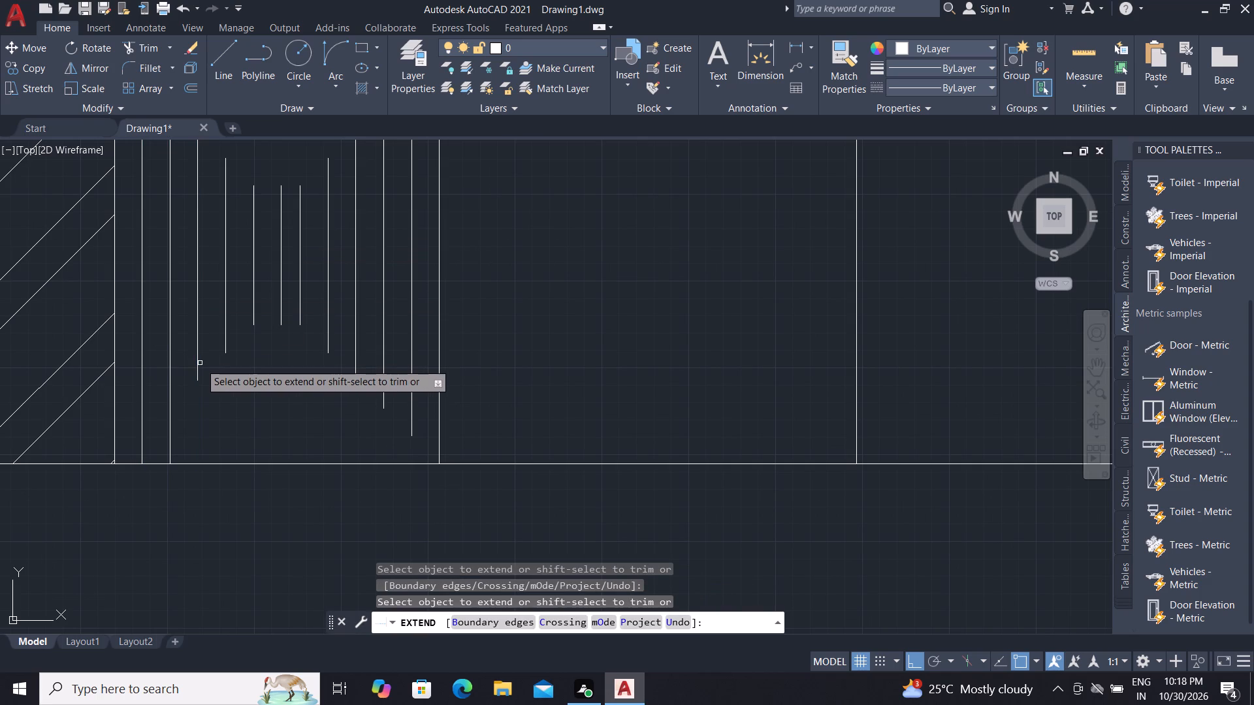
left_click(199, 361)
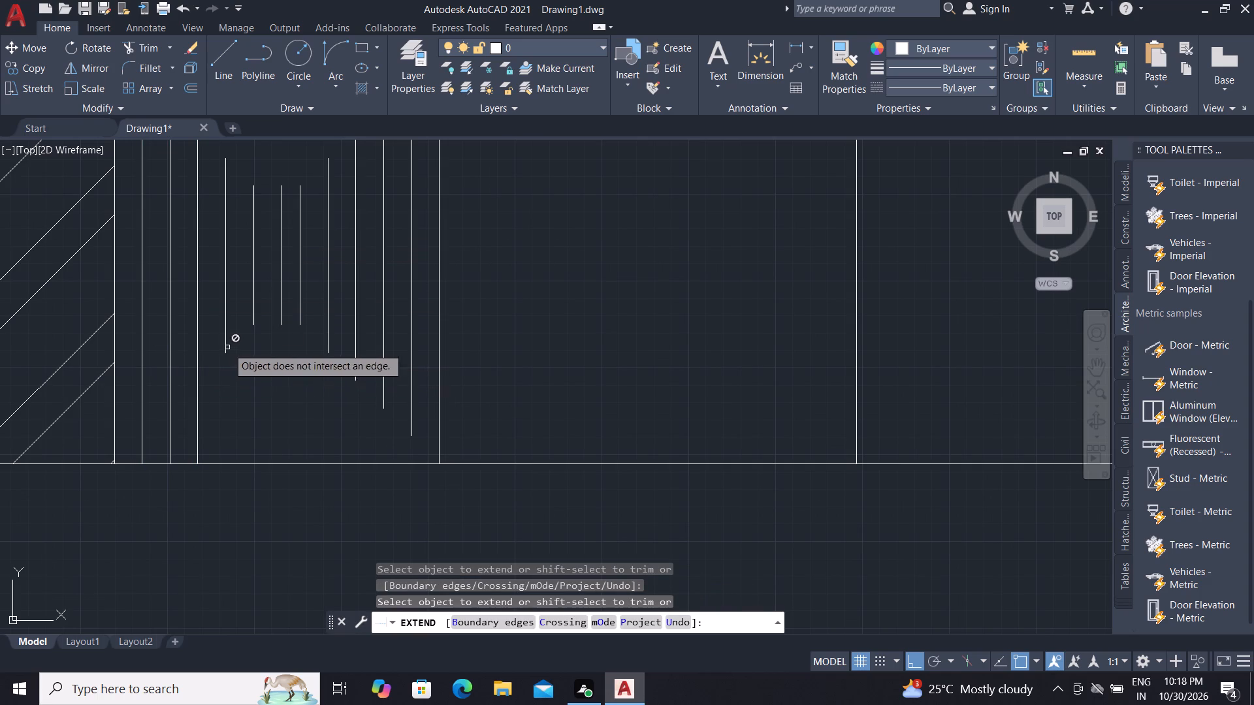
left_click(224, 338)
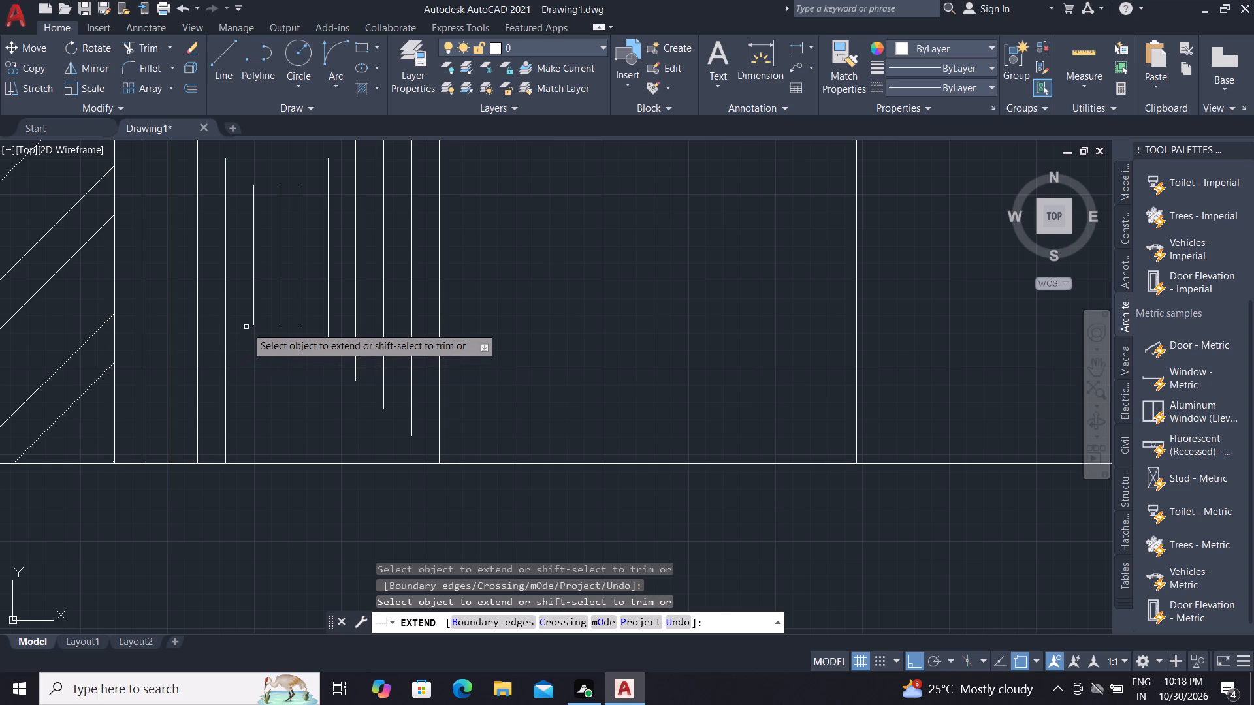
left_click(251, 324)
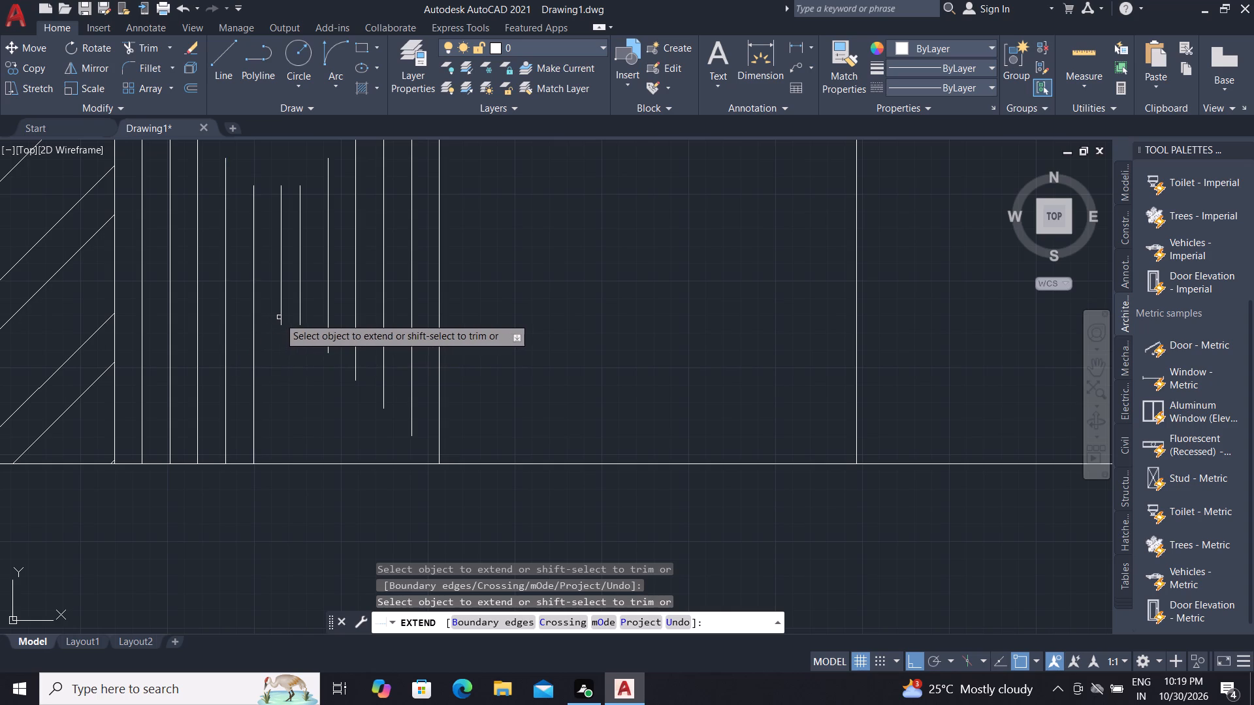
left_click(280, 319)
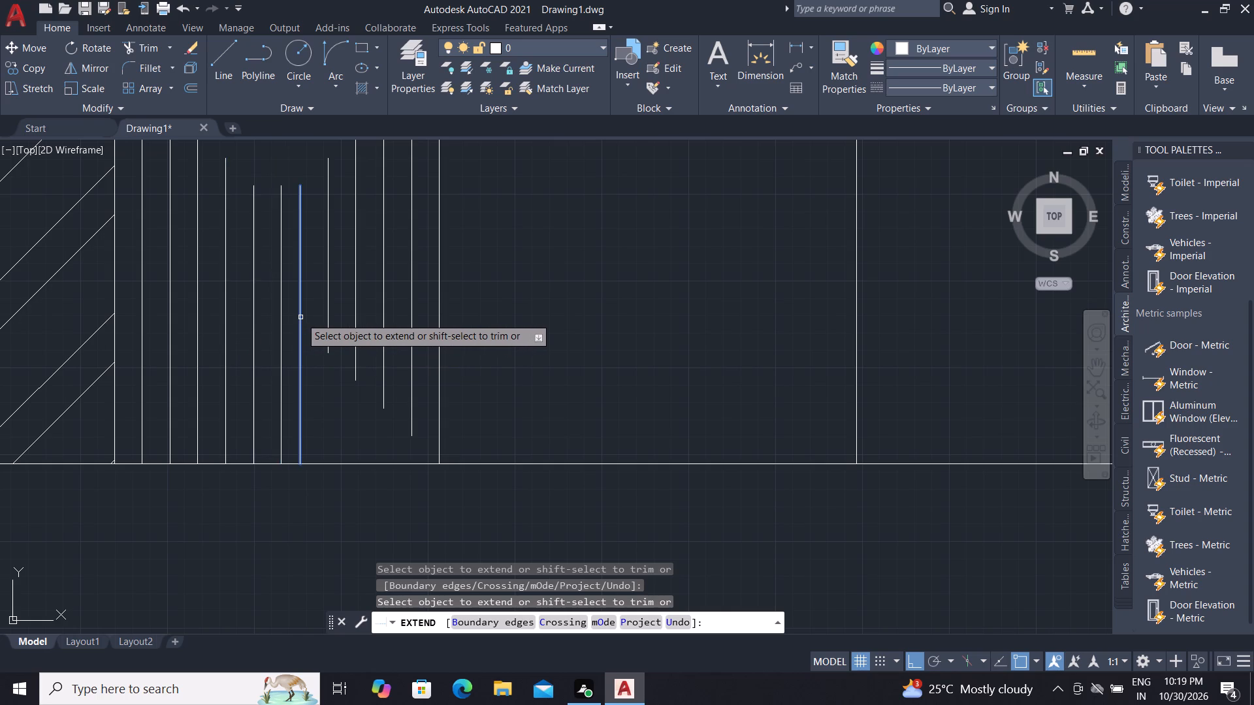
left_click(300, 317)
left_click(327, 345)
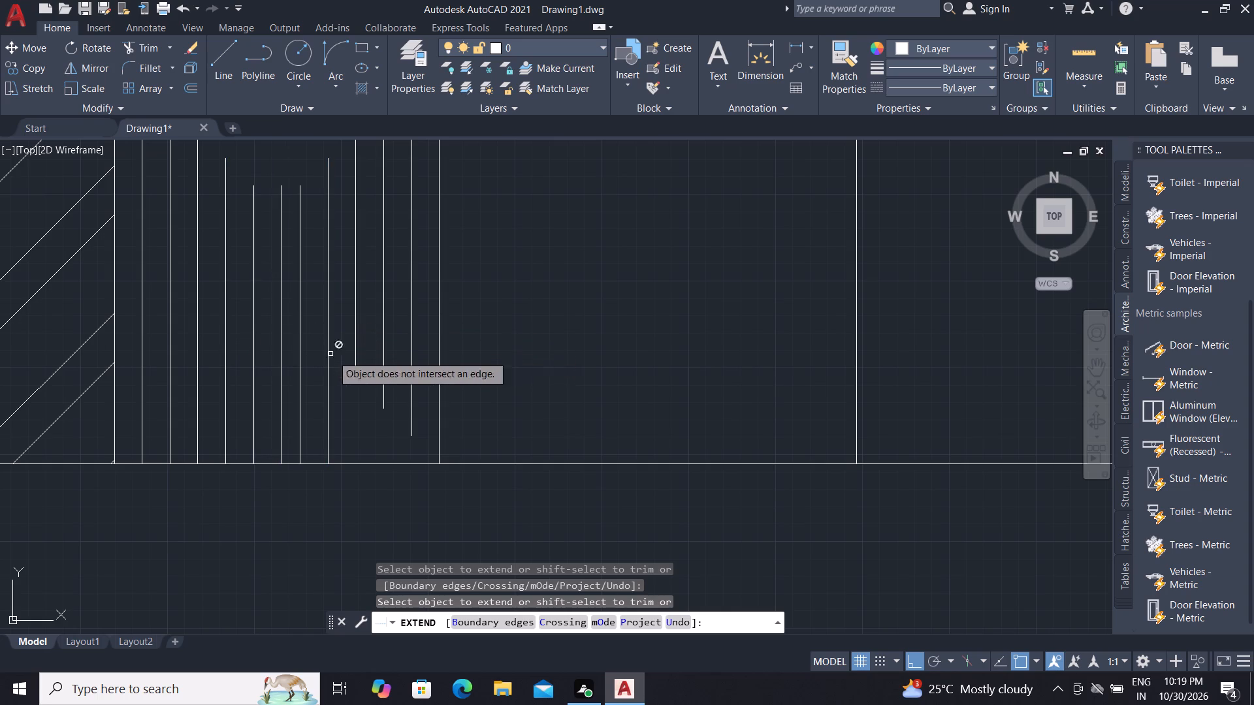
left_click(358, 380)
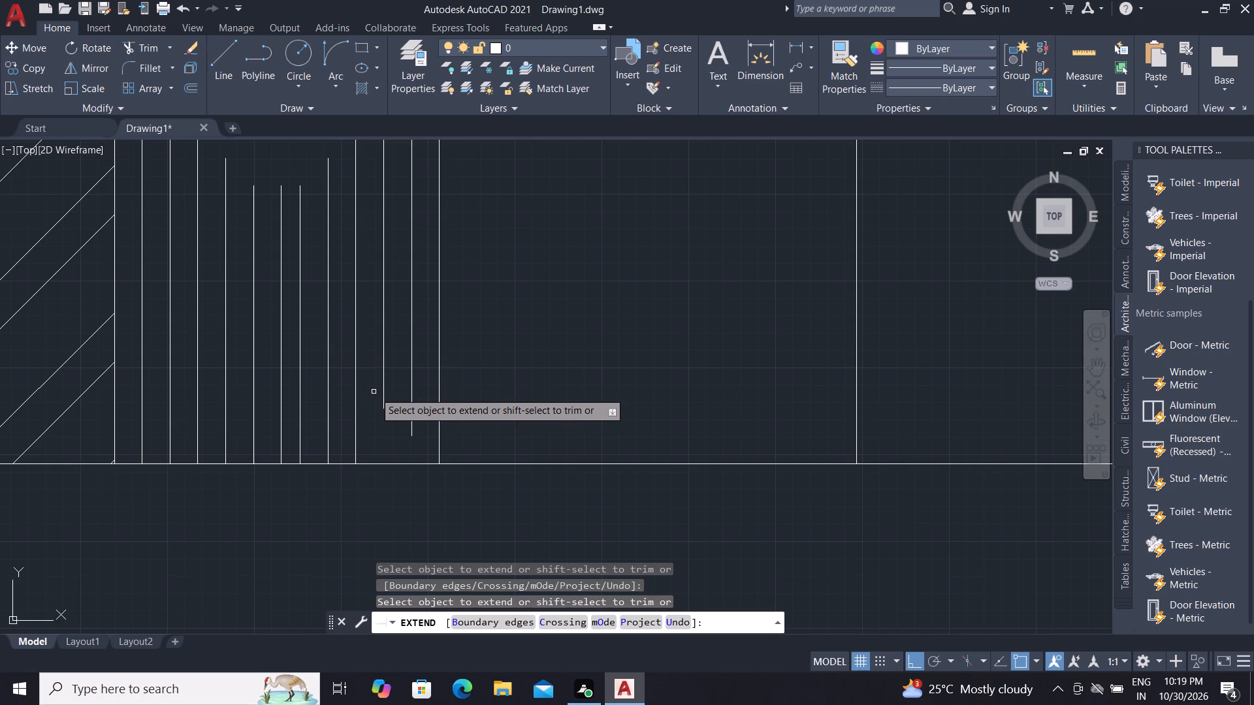
left_click(383, 396)
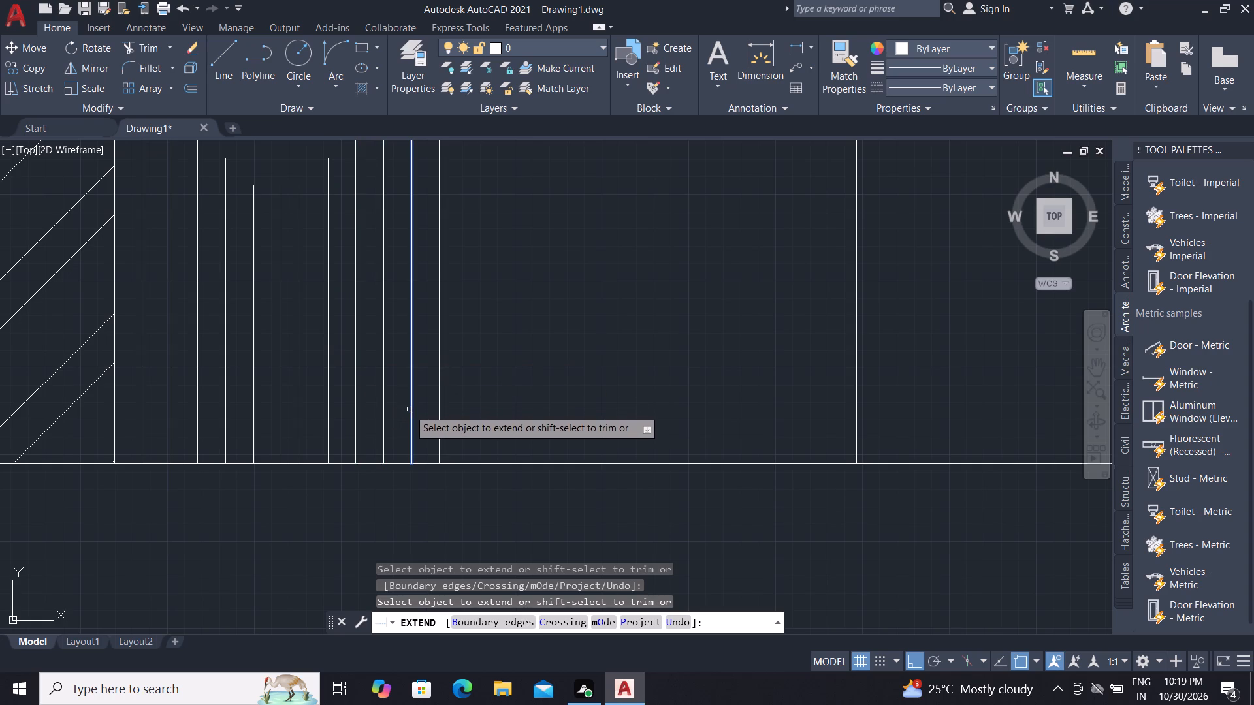
left_click(409, 410)
Extend the upper ends of the eleven vertical lines up to the first horizontal tile grid line.
scroll(343, 410, "down", 1)
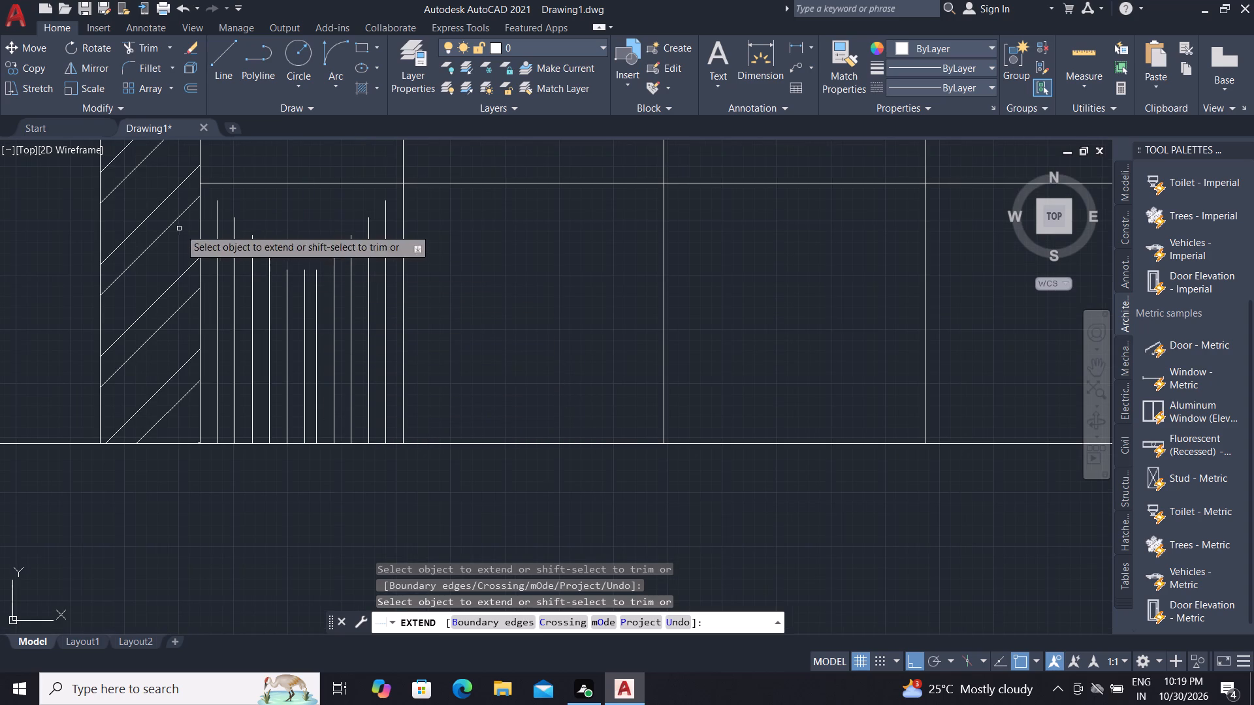
left_click(217, 240)
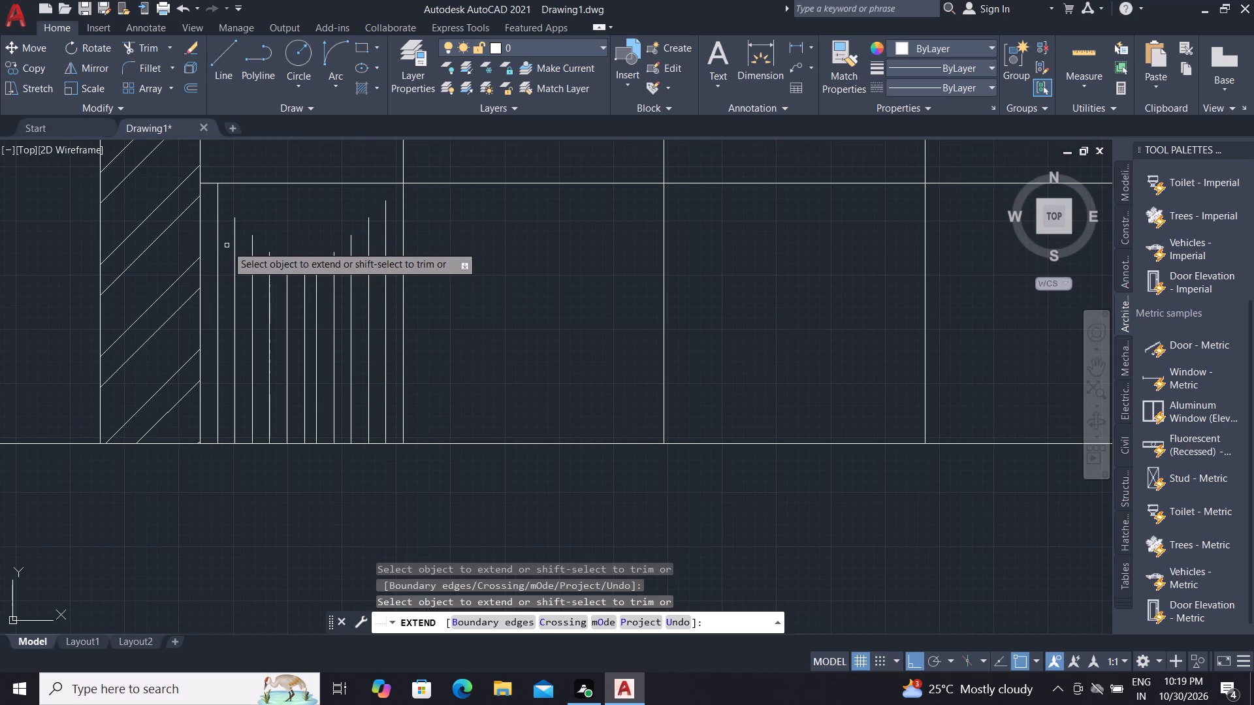
left_click(236, 257)
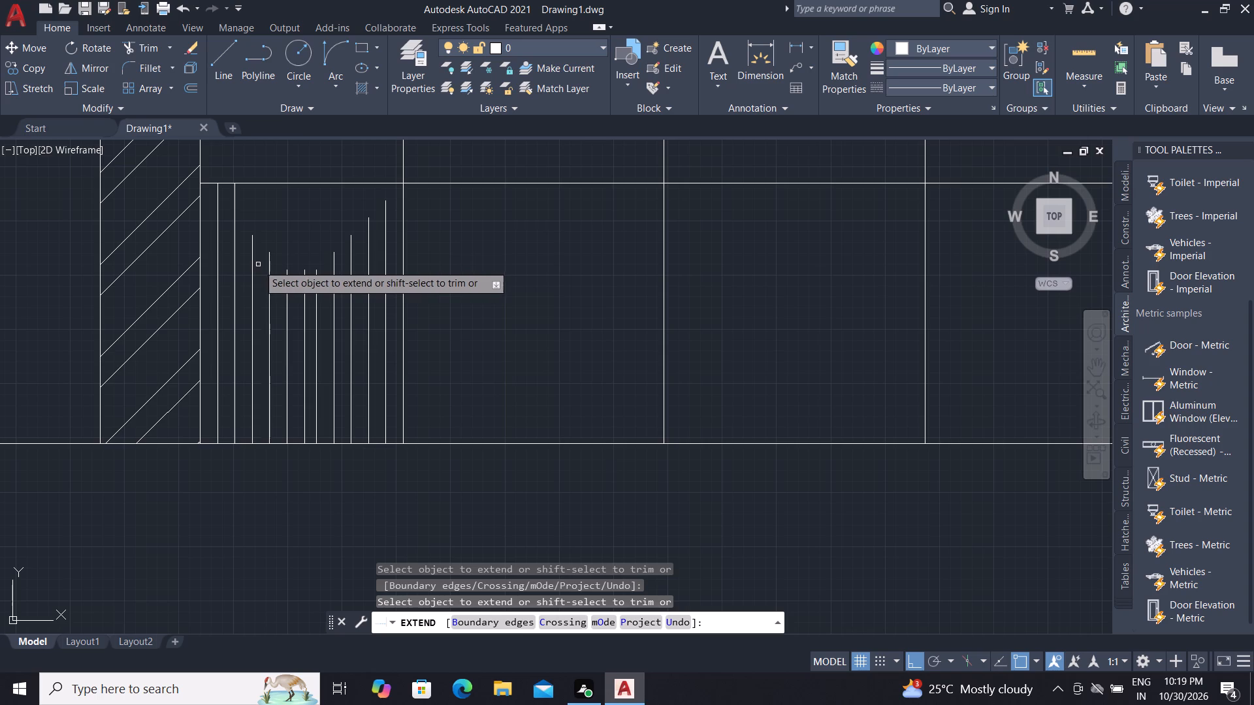
left_click(253, 262)
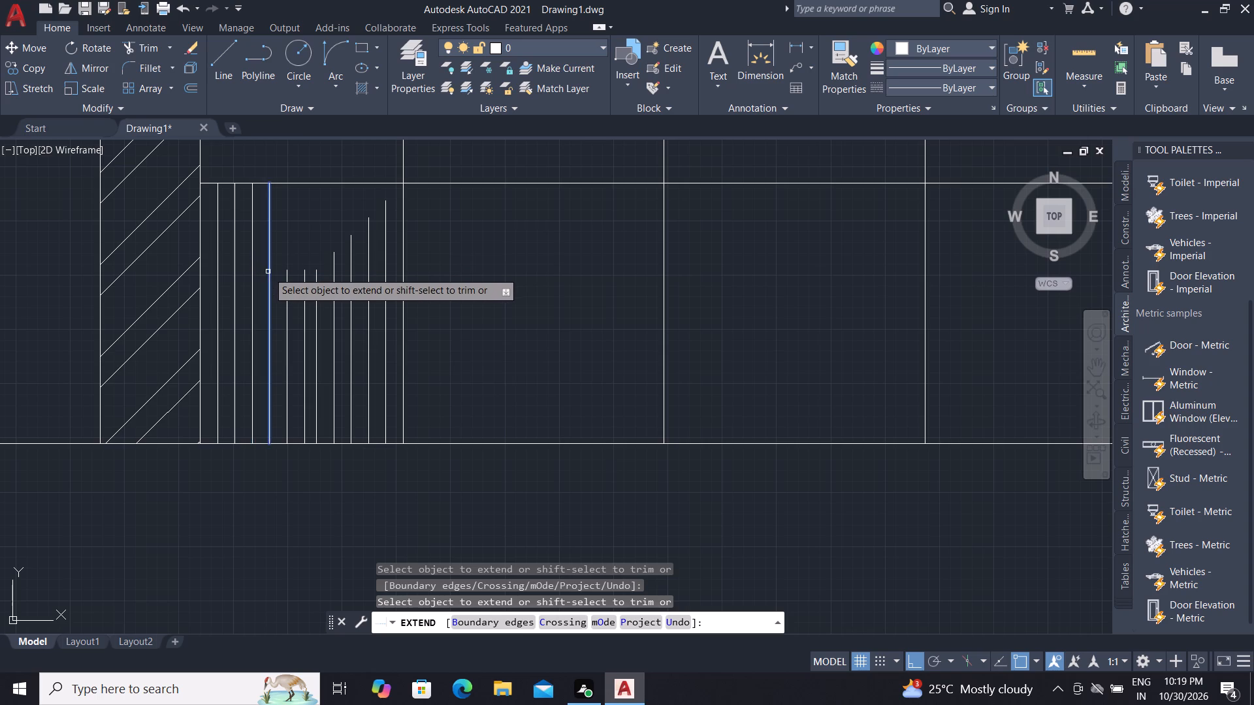
left_click(268, 272)
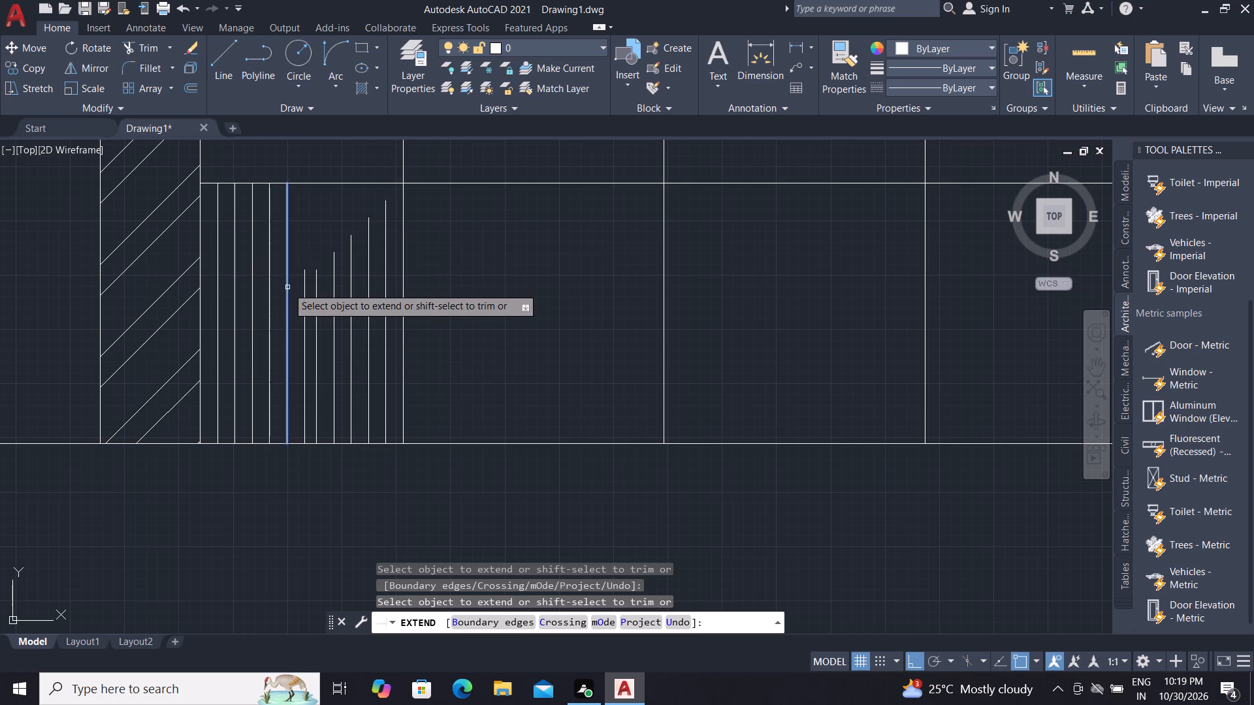
left_click(287, 287)
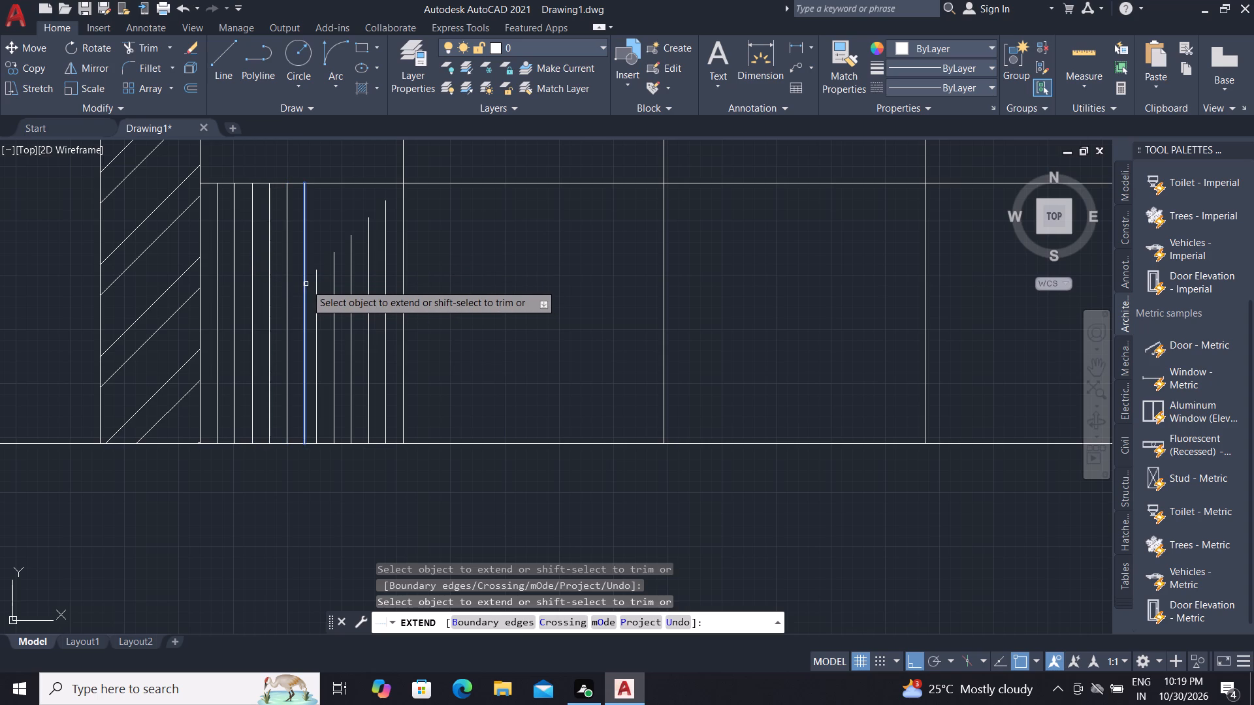
left_click(306, 284)
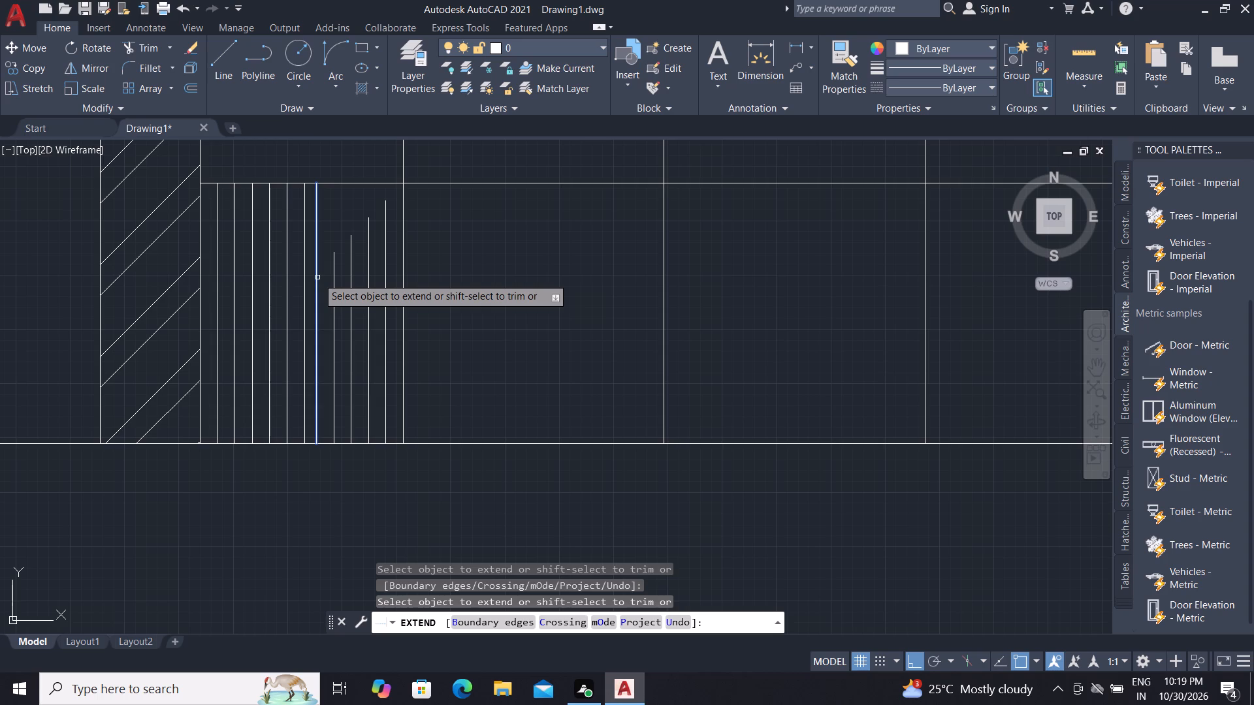
left_click(317, 277)
left_click(332, 279)
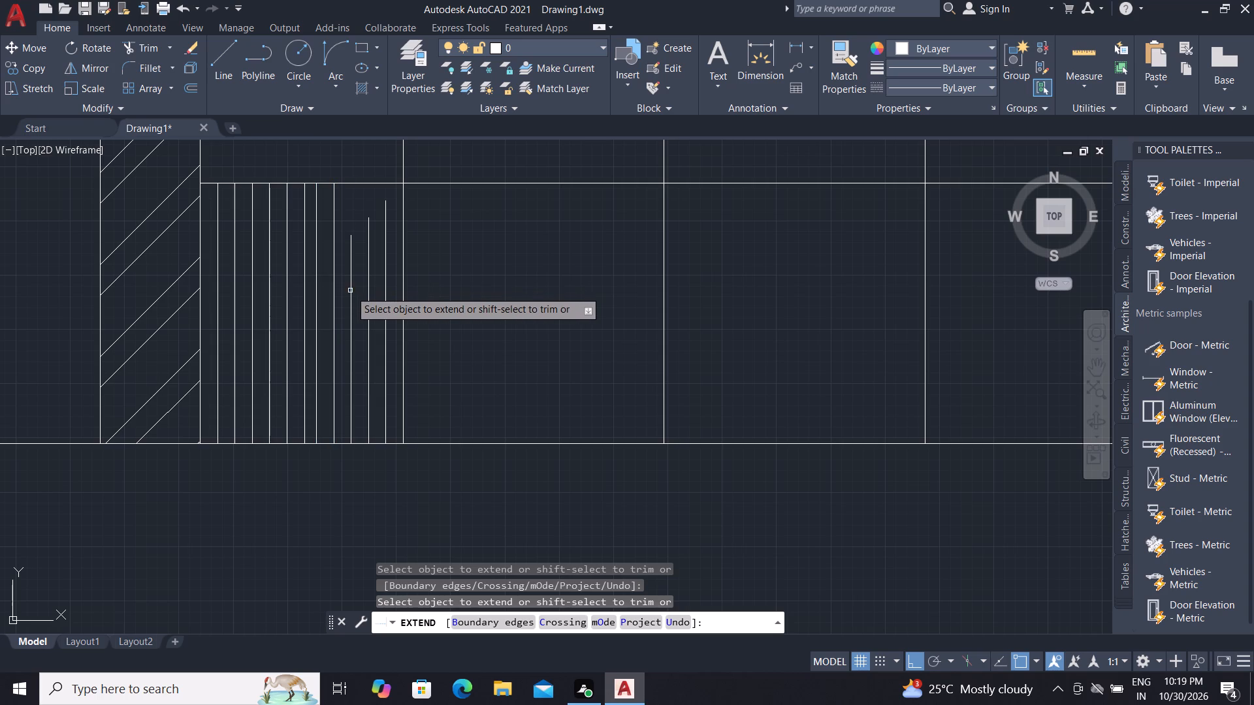
left_click(352, 292)
left_click(370, 285)
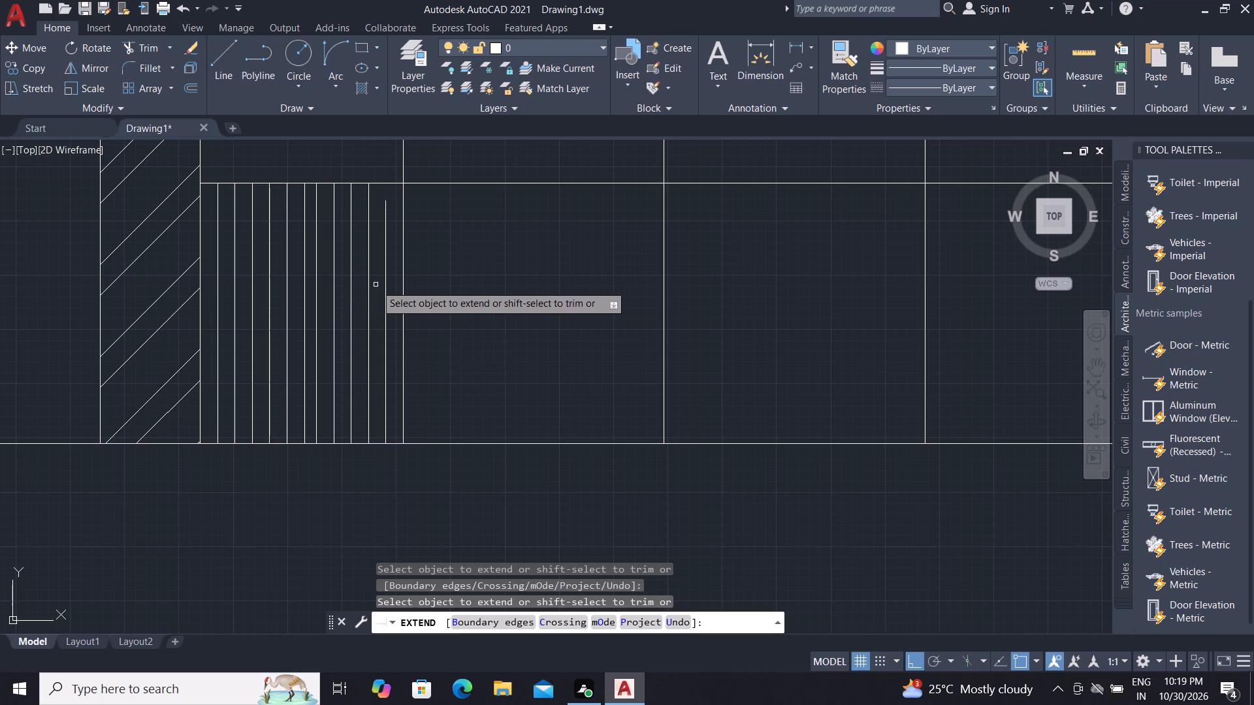
left_click(387, 290)
key("Escape")
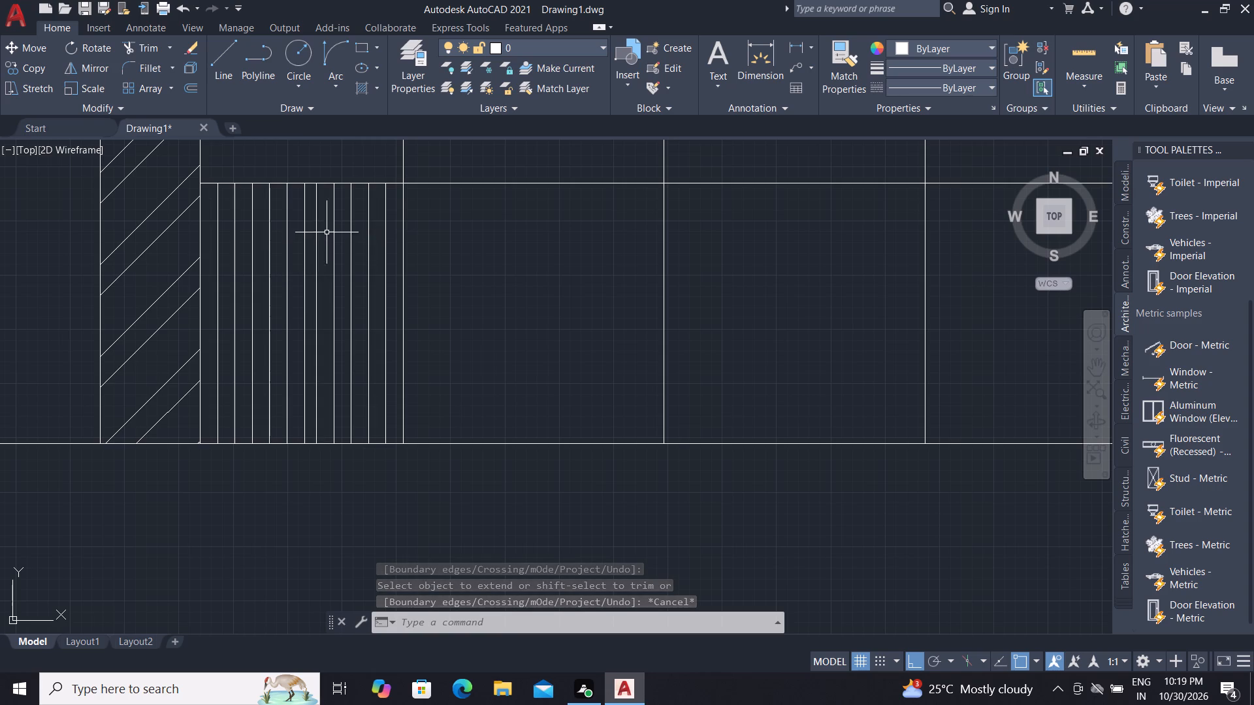
Add a multileader from the top edge of the vertically lined rectangle, landing directly above it, reading "SS BRUSH FINISH DUSTBIN AS/SELECTION".
scroll(340, 244, "down", 2)
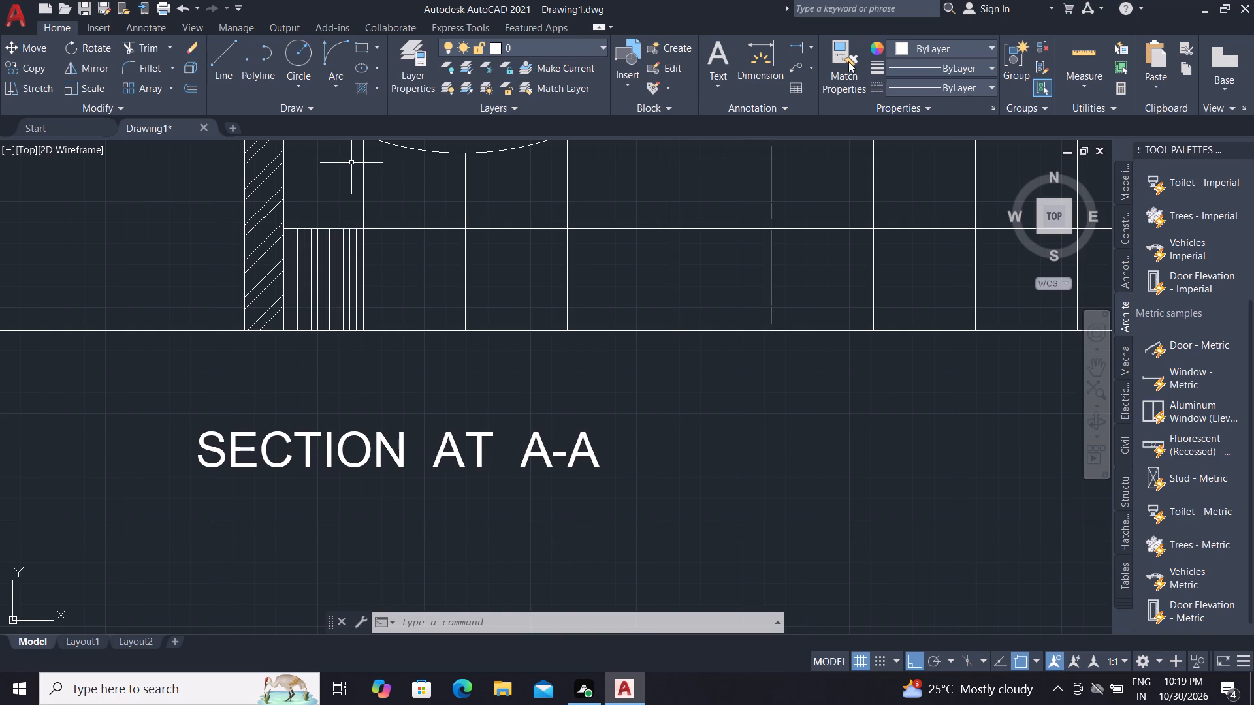
left_click(792, 68)
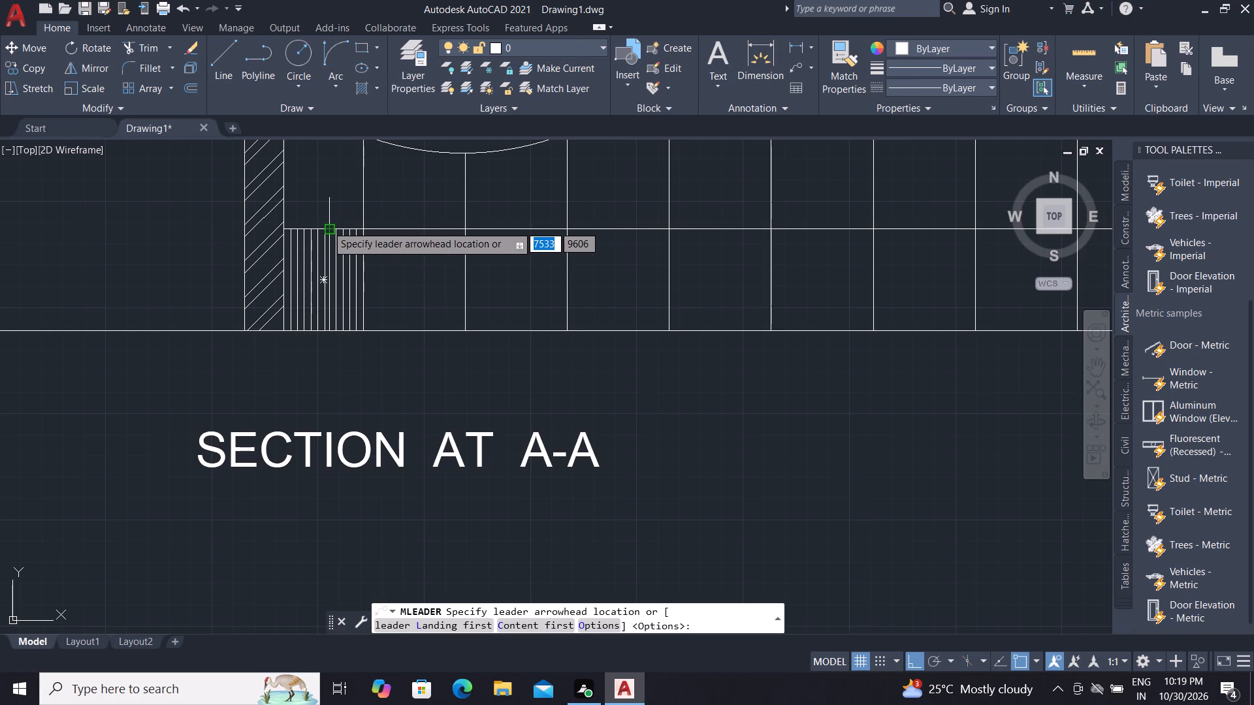
left_click(321, 227)
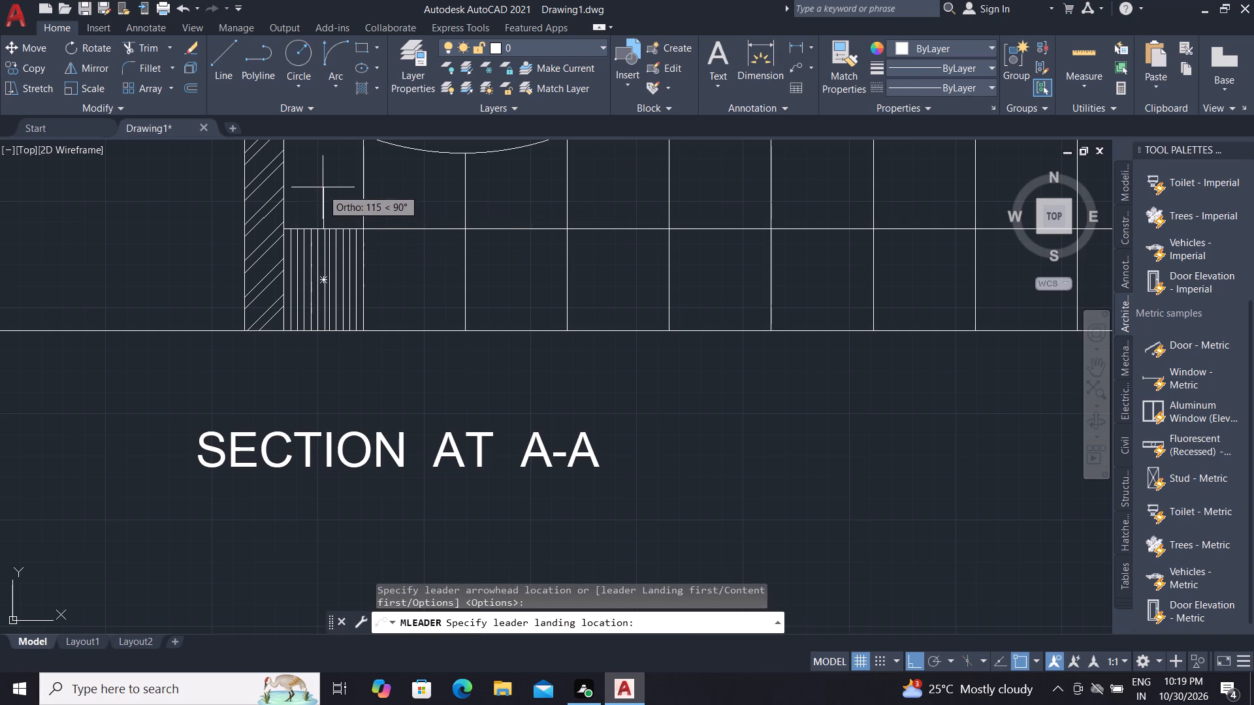
left_click(322, 172)
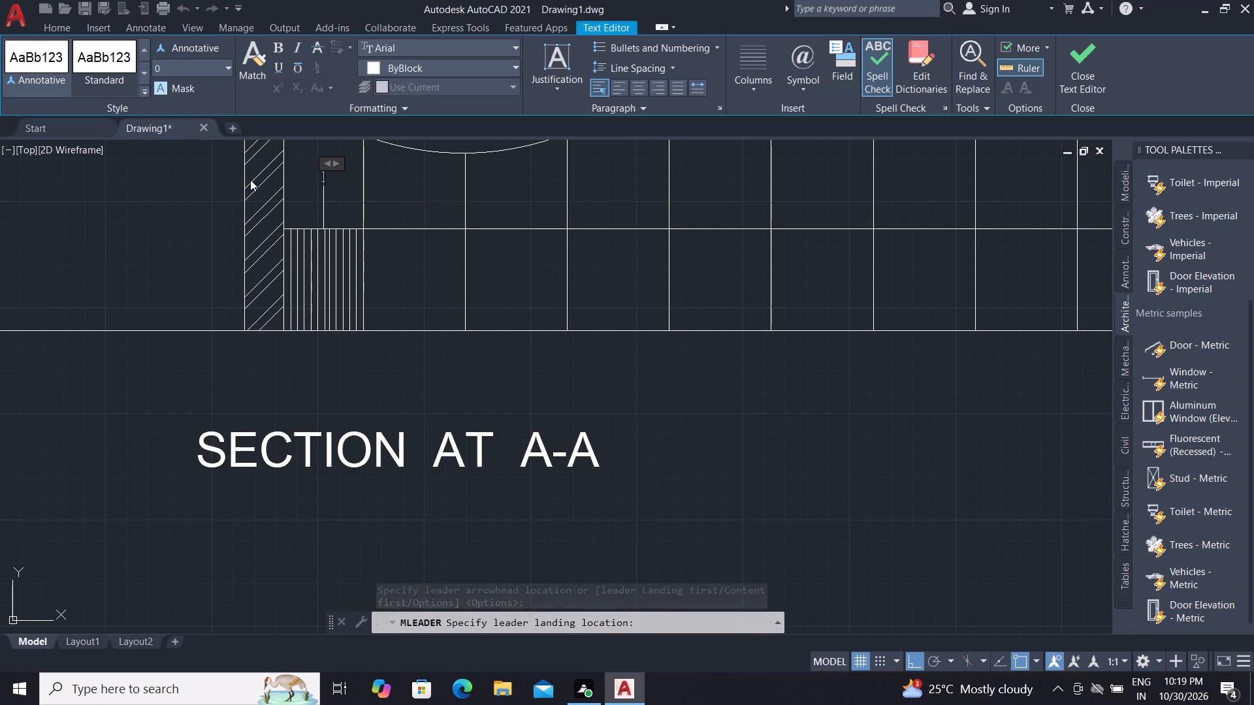
type("SS")
key("space")
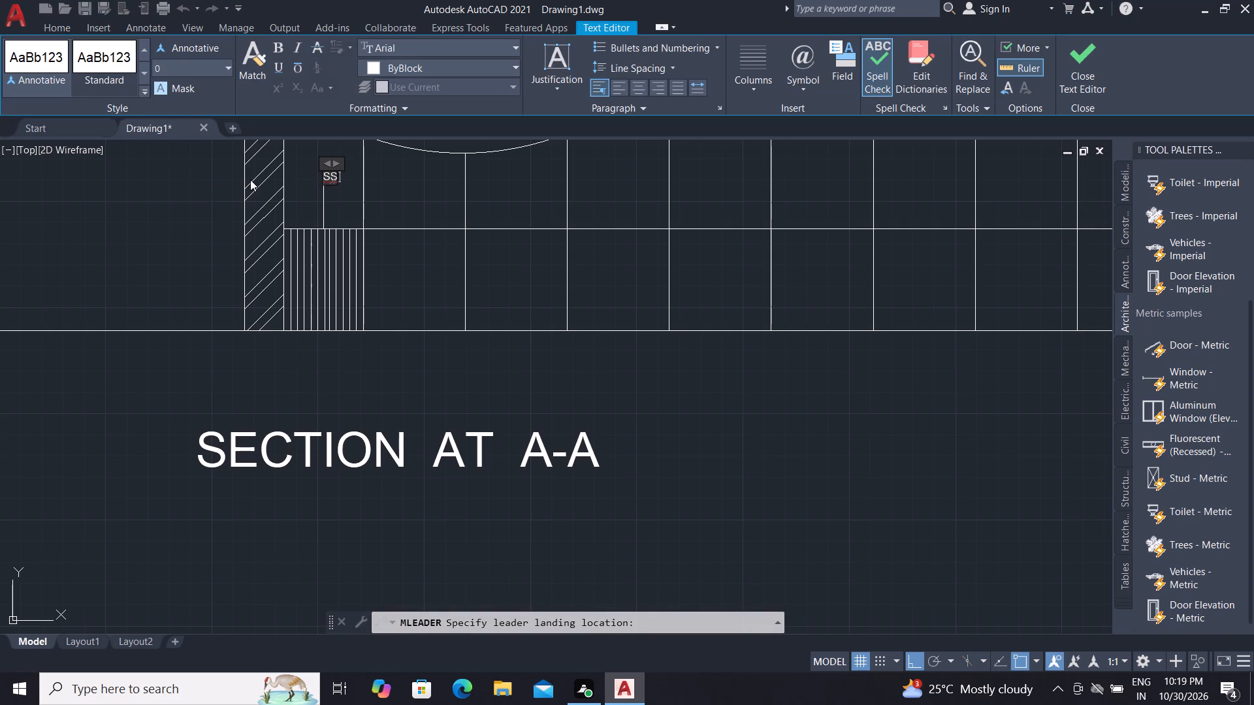
type("BRUSH FIN9I")
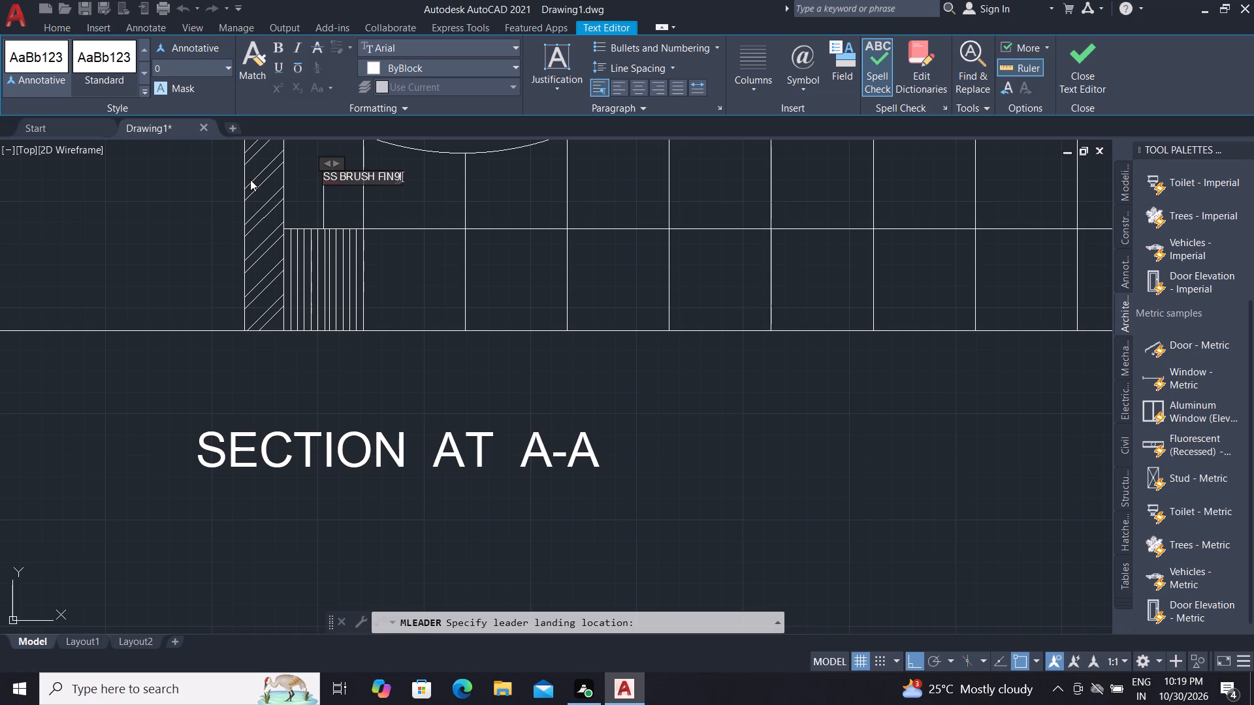
key("BackSpace")
key("BackSpace")
key("i")
type("SH")
key("space")
type("DUSTBIN")
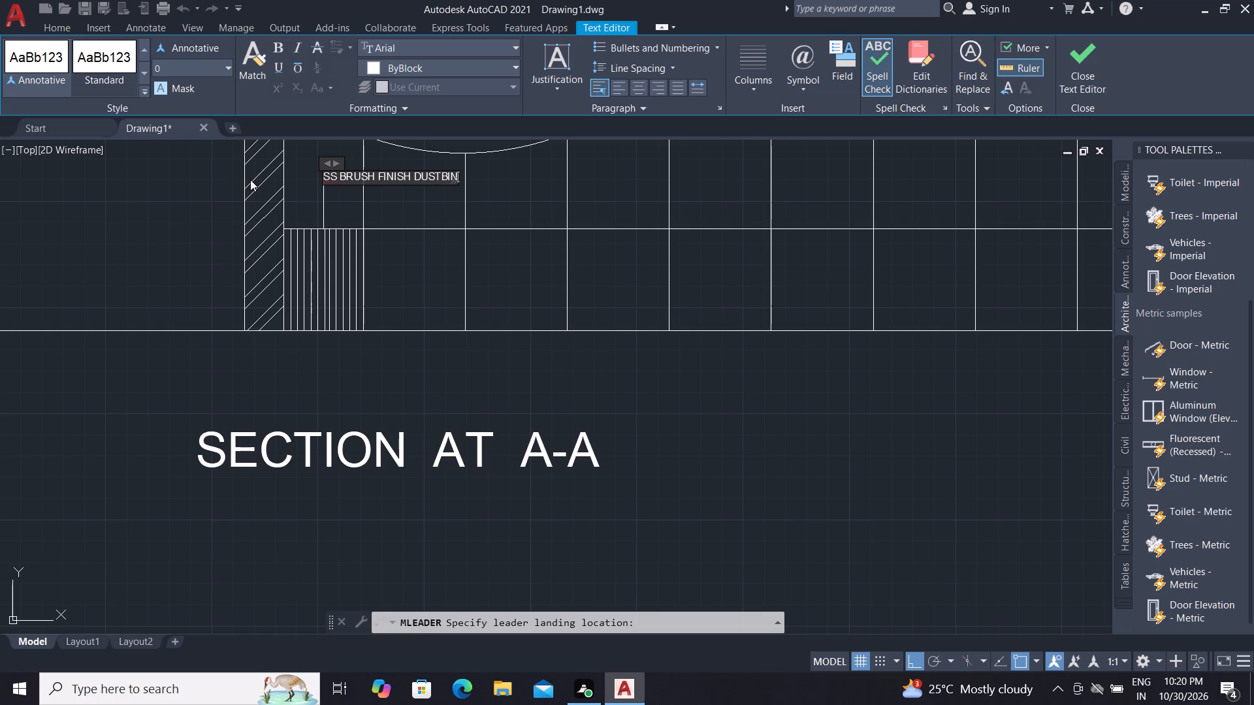
key("space")
type("AS")
key("slash")
type("SELECTION")
key("space")
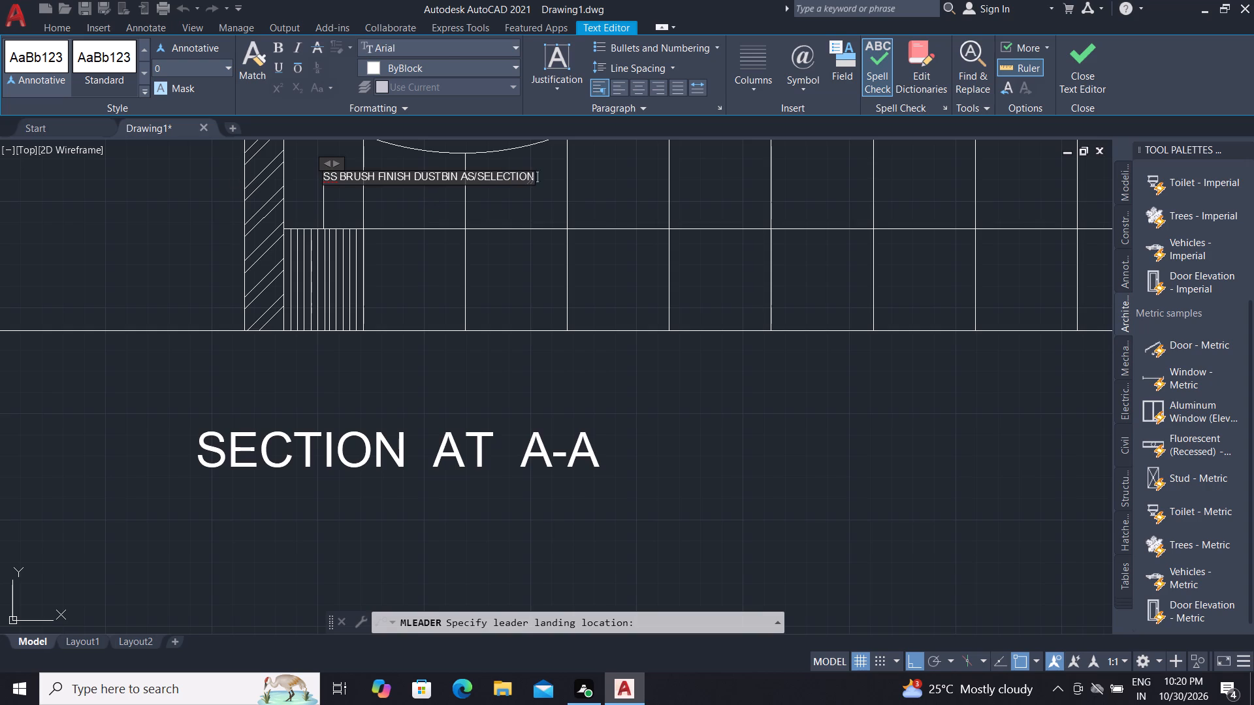
left_click(427, 202)
scroll(332, 169, "up", 5)
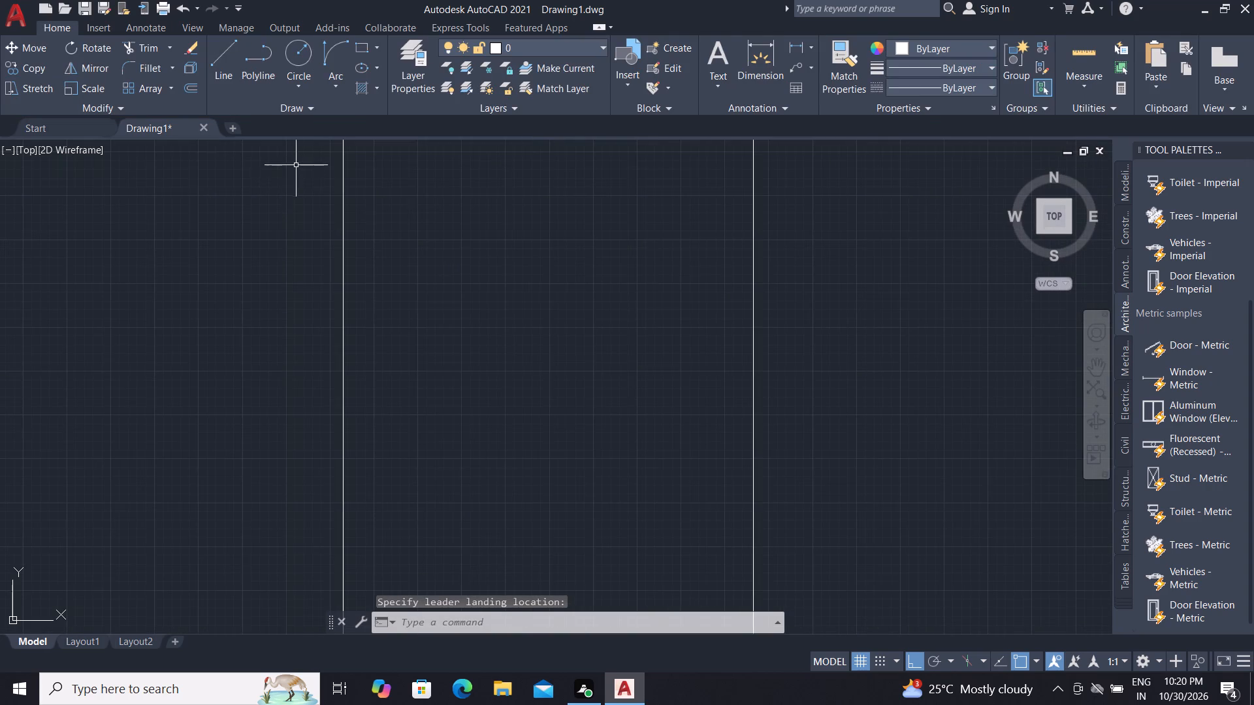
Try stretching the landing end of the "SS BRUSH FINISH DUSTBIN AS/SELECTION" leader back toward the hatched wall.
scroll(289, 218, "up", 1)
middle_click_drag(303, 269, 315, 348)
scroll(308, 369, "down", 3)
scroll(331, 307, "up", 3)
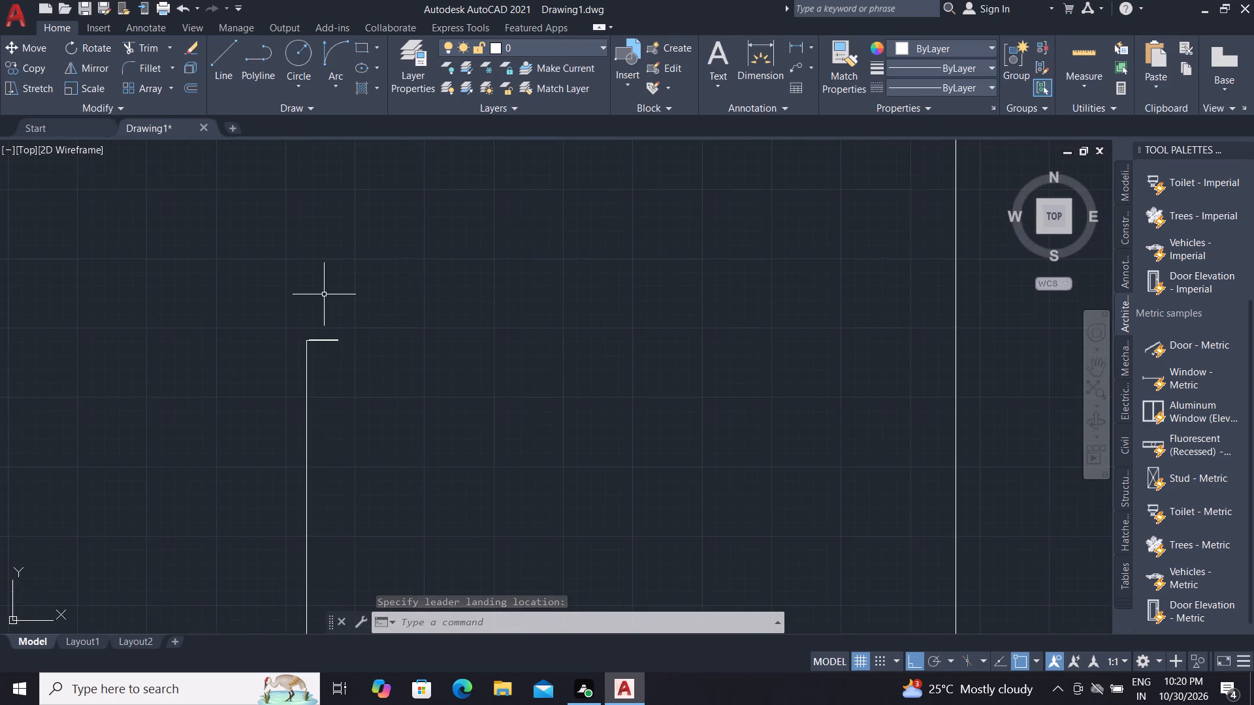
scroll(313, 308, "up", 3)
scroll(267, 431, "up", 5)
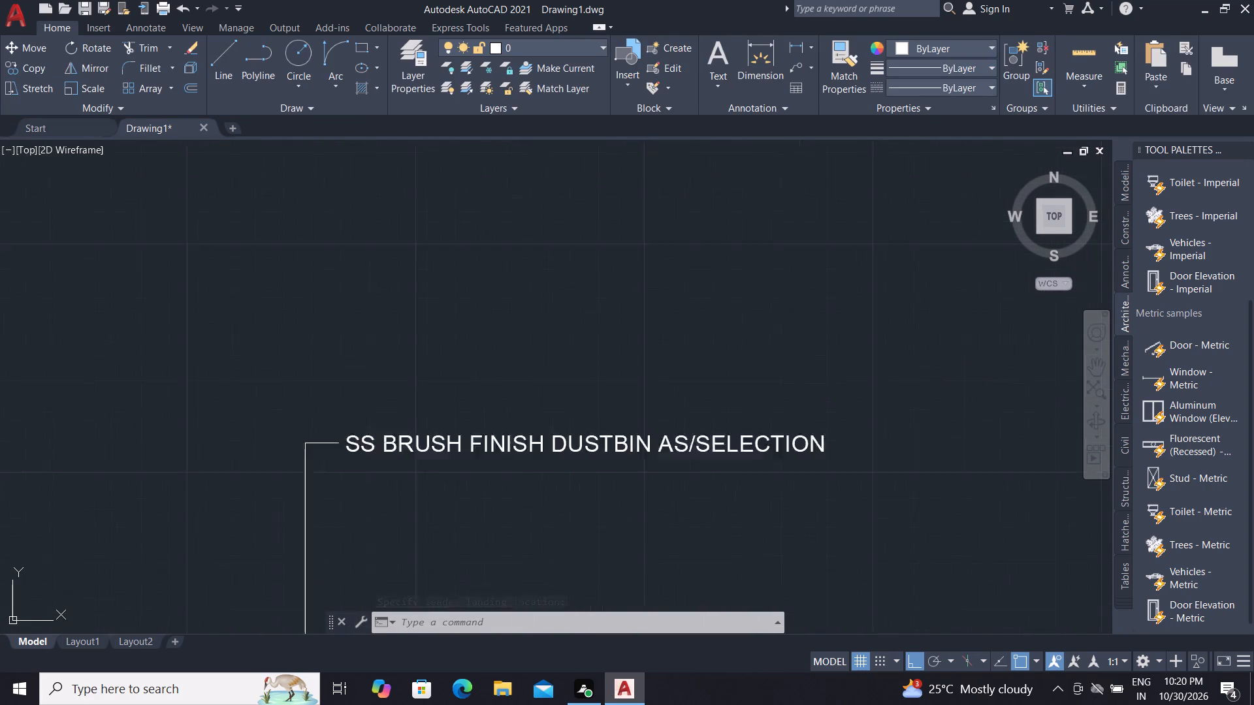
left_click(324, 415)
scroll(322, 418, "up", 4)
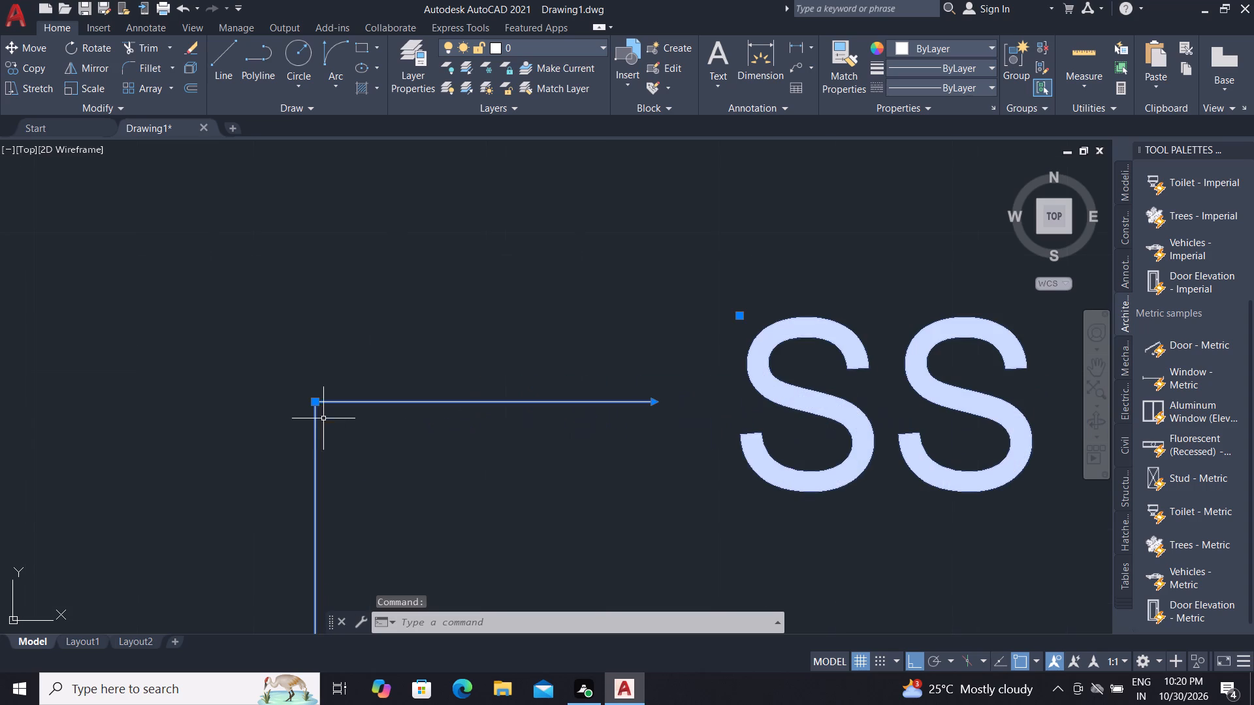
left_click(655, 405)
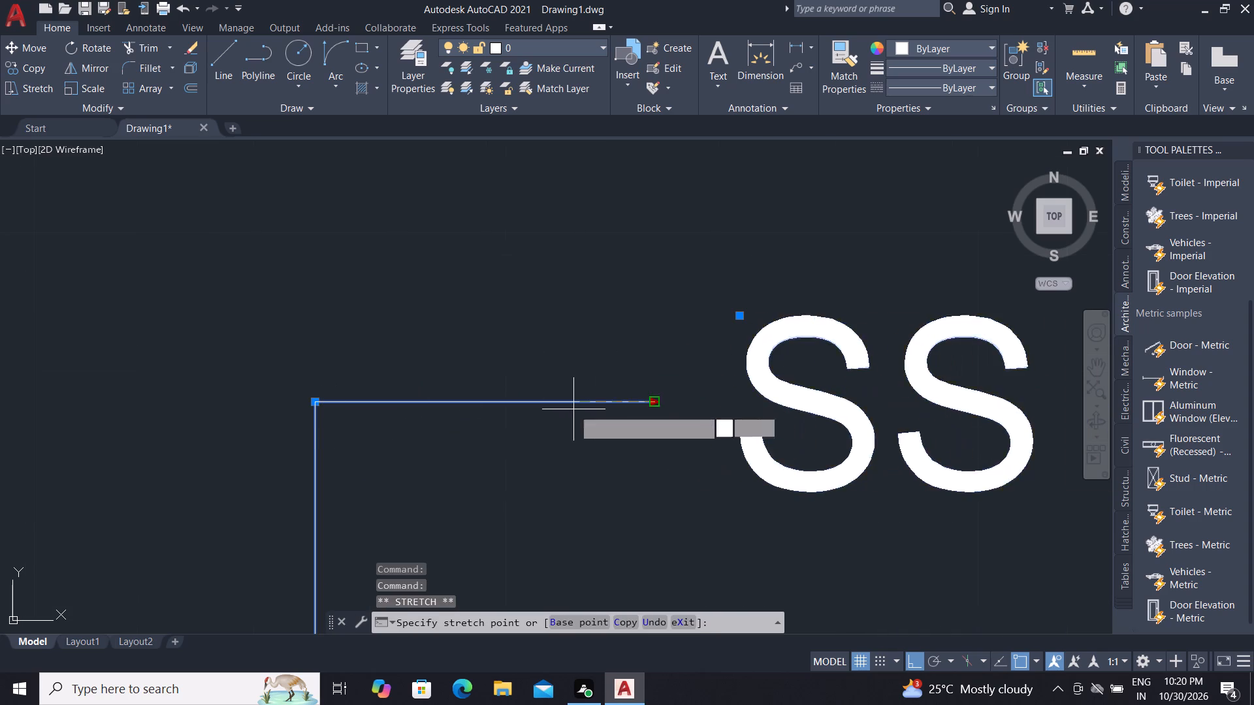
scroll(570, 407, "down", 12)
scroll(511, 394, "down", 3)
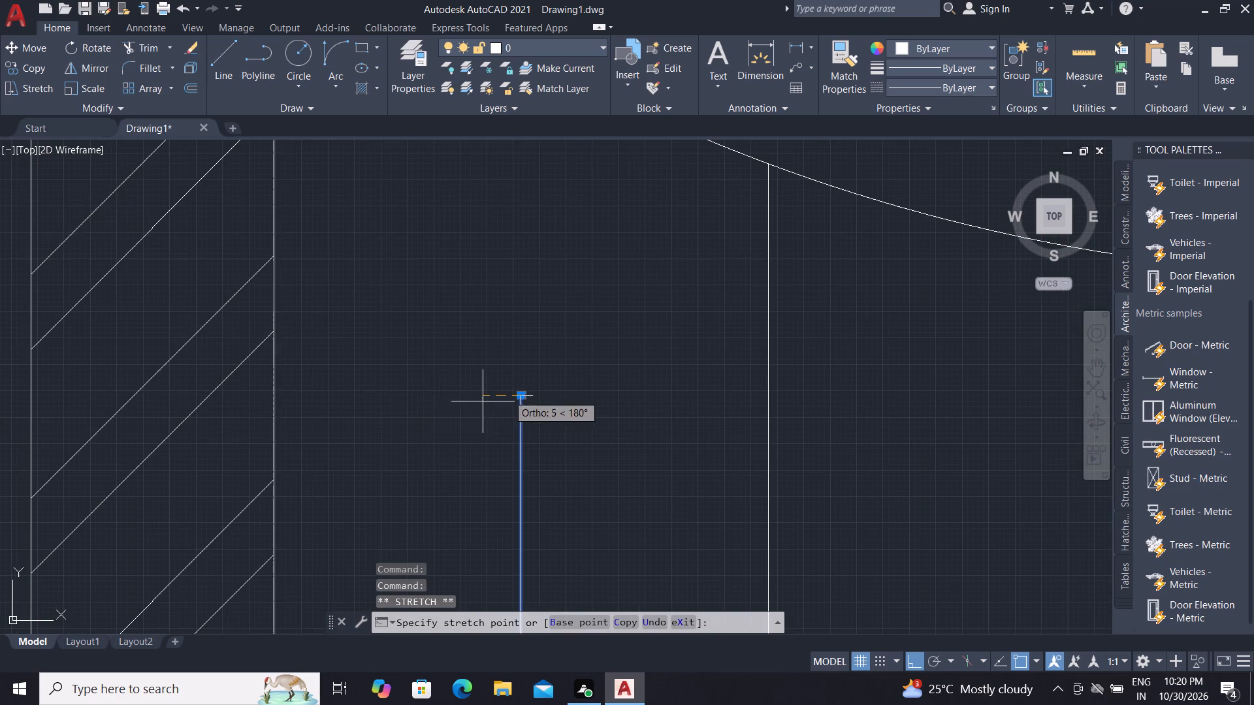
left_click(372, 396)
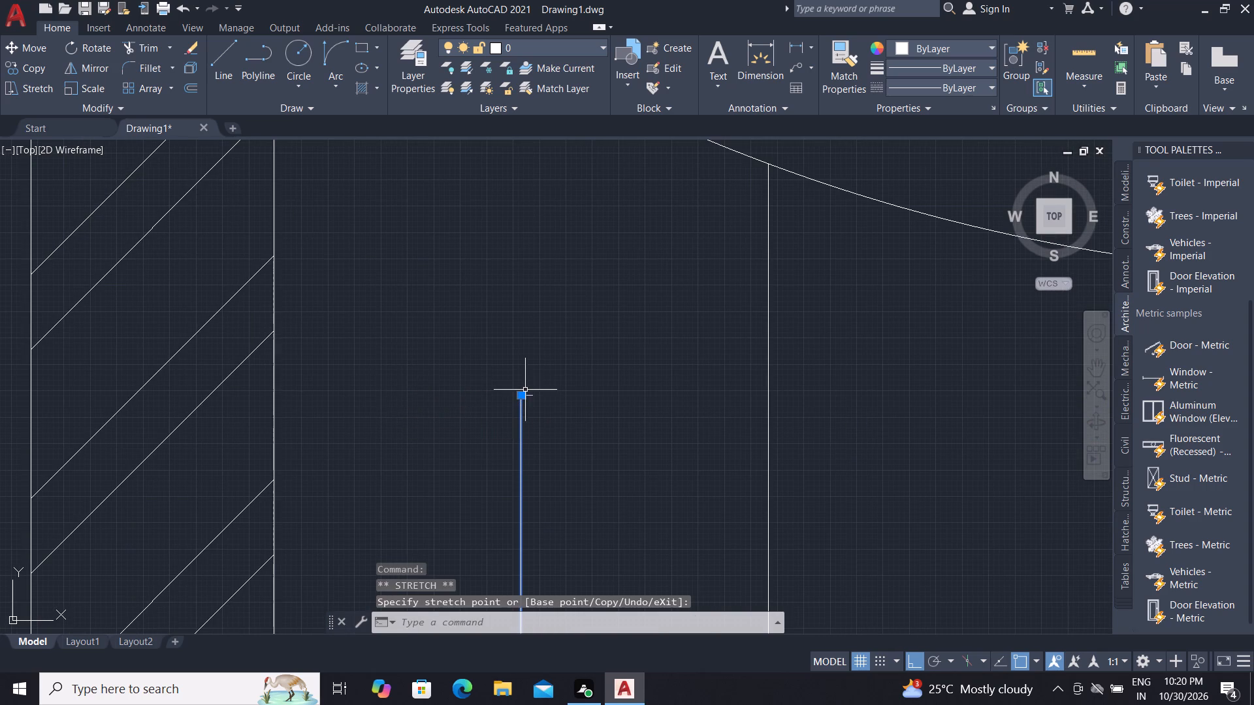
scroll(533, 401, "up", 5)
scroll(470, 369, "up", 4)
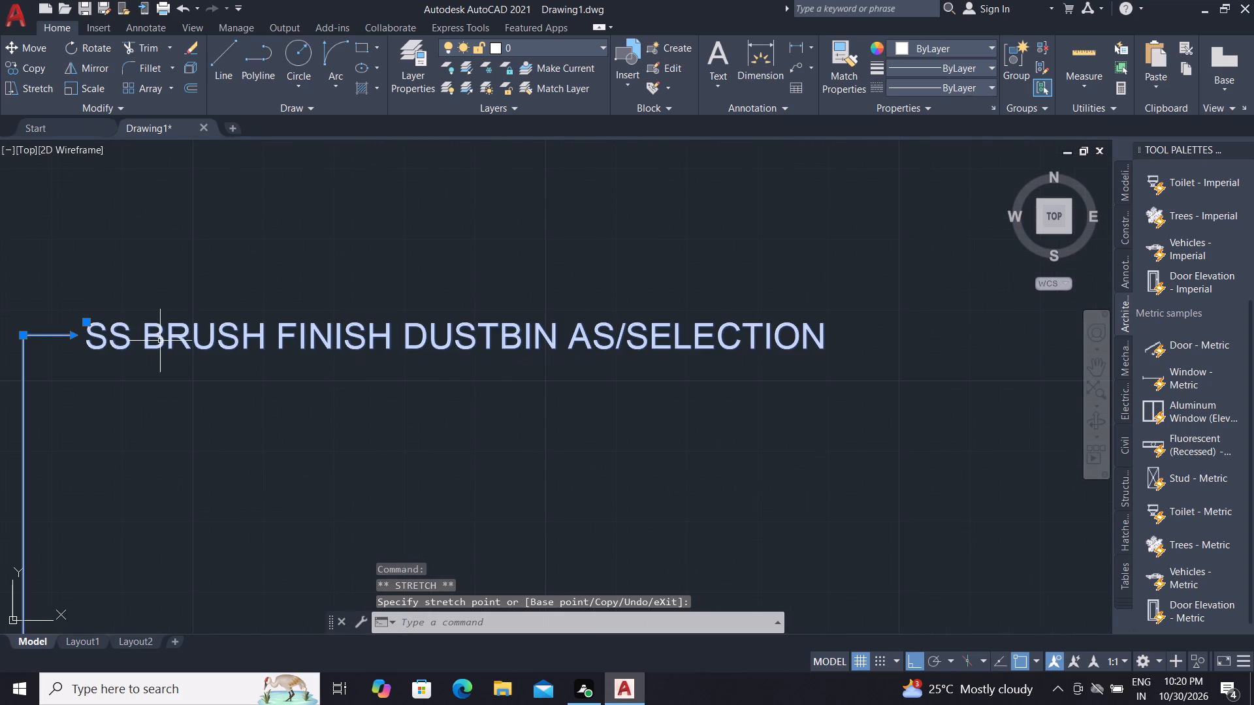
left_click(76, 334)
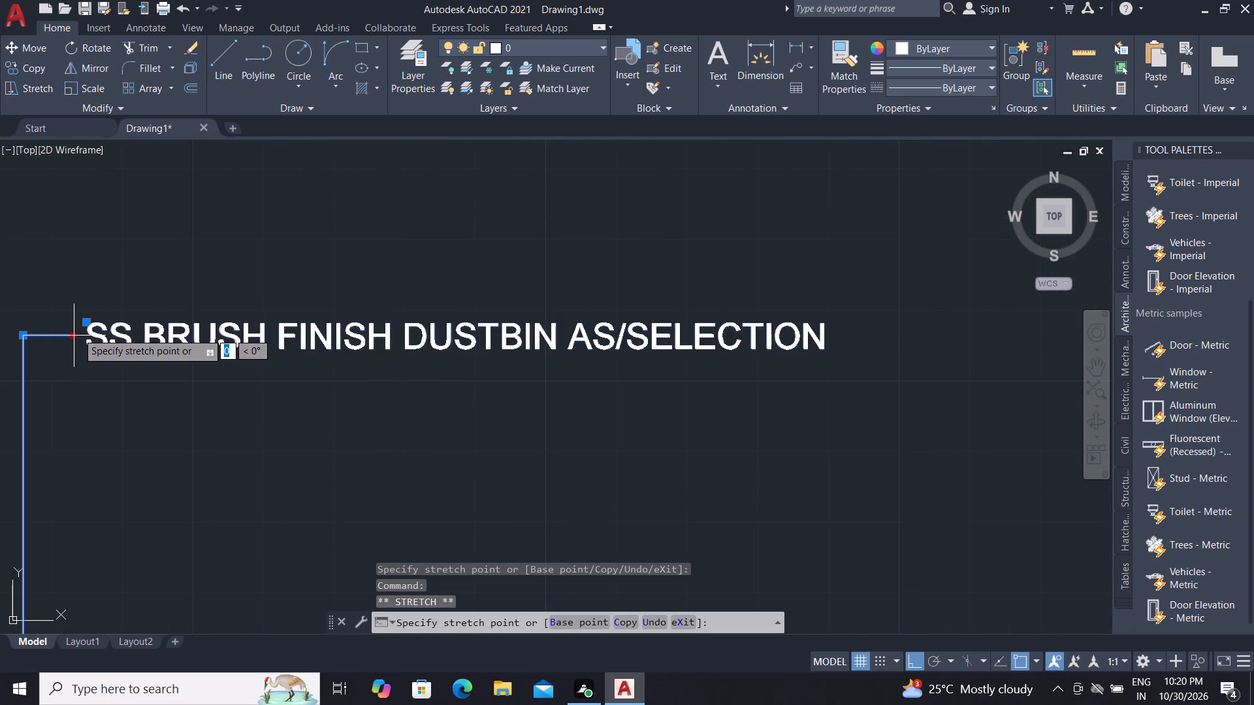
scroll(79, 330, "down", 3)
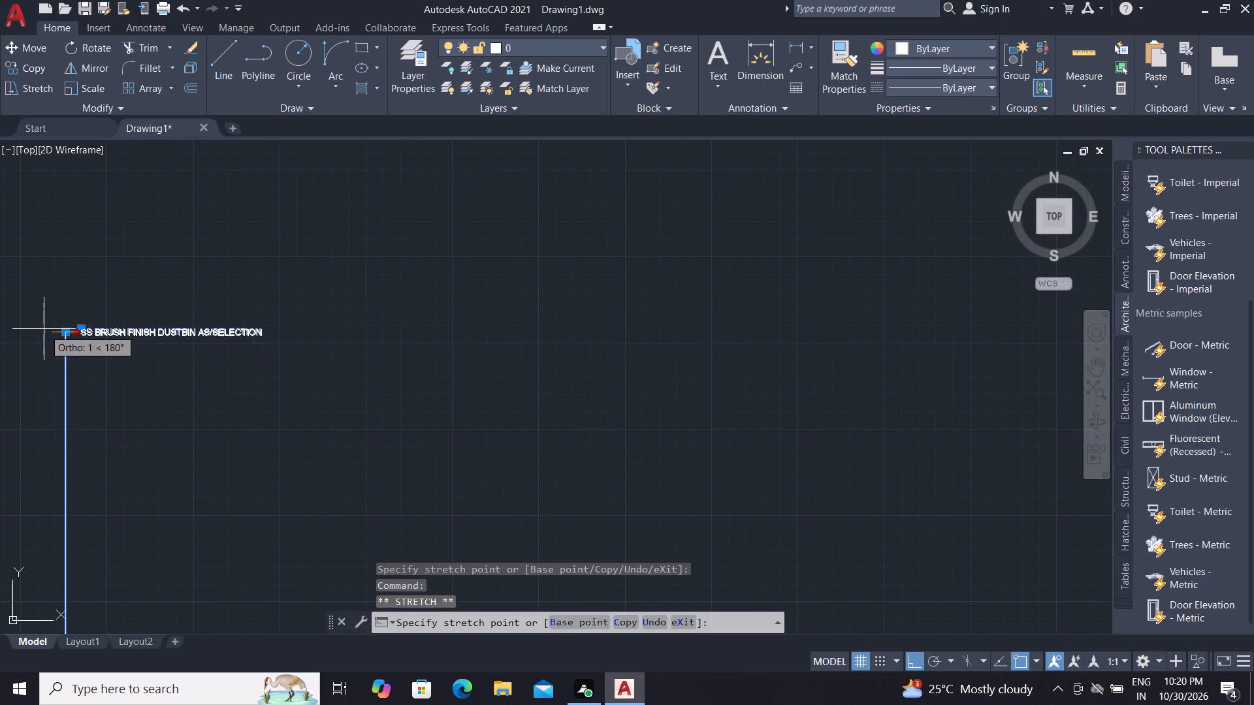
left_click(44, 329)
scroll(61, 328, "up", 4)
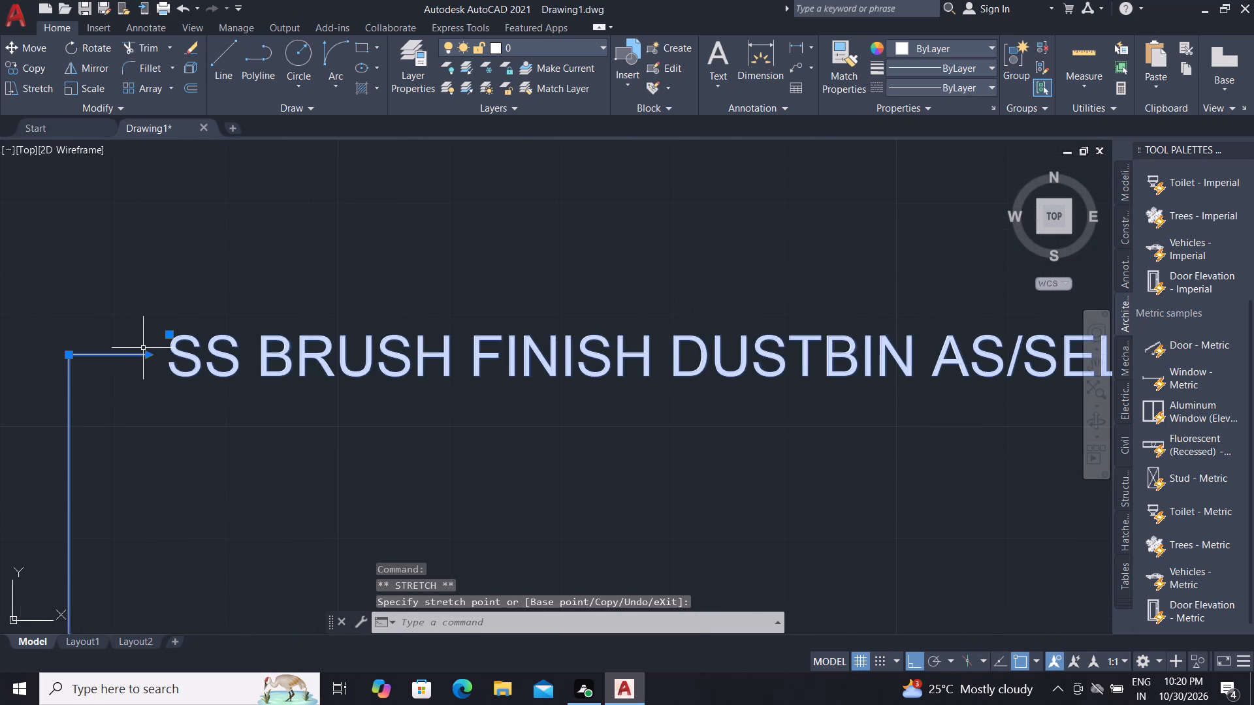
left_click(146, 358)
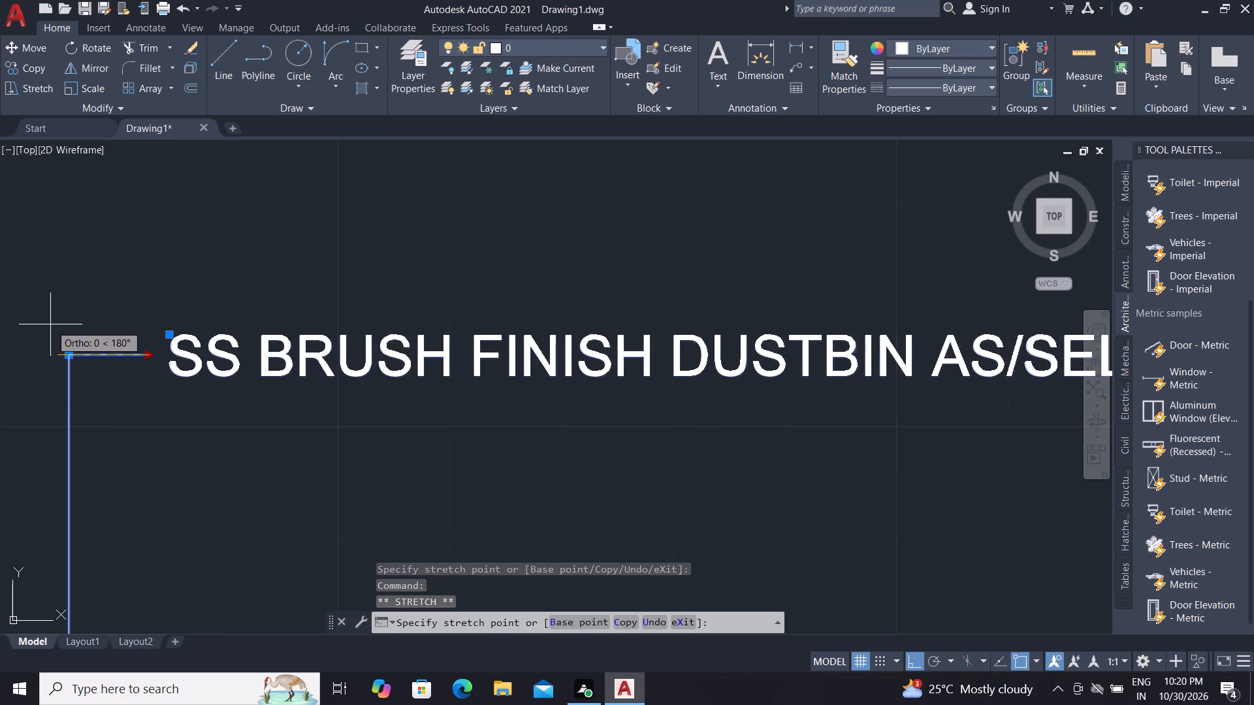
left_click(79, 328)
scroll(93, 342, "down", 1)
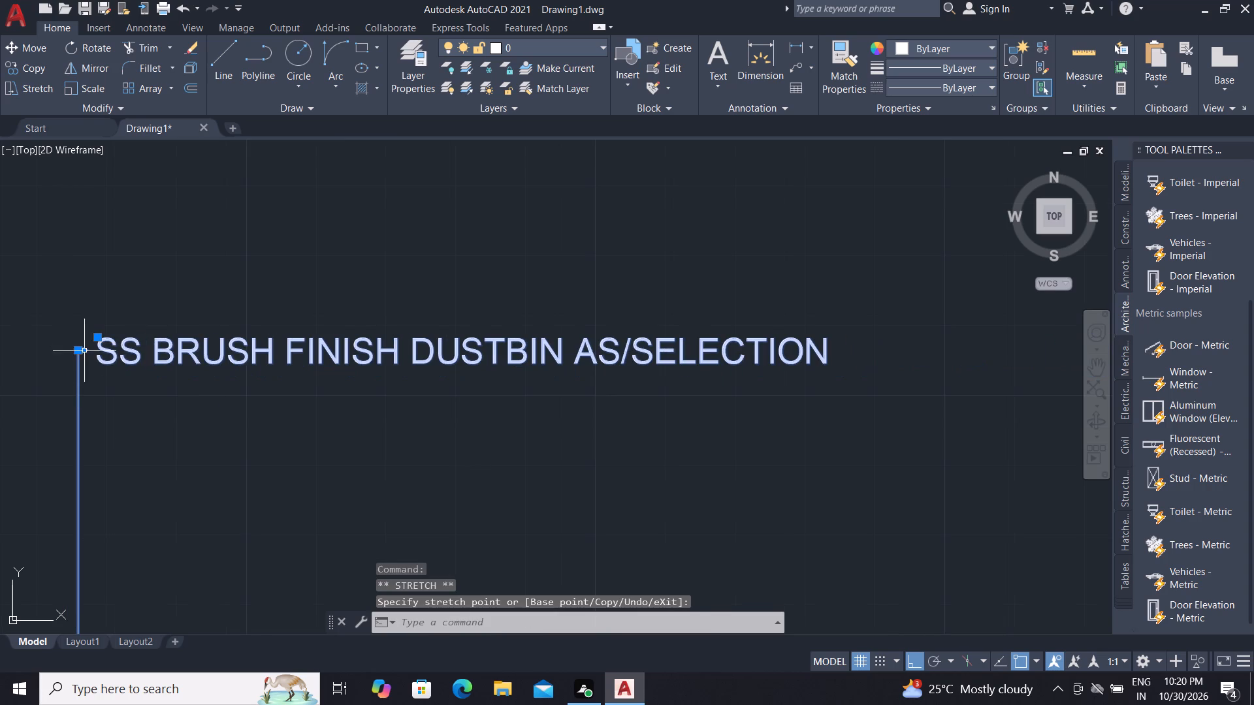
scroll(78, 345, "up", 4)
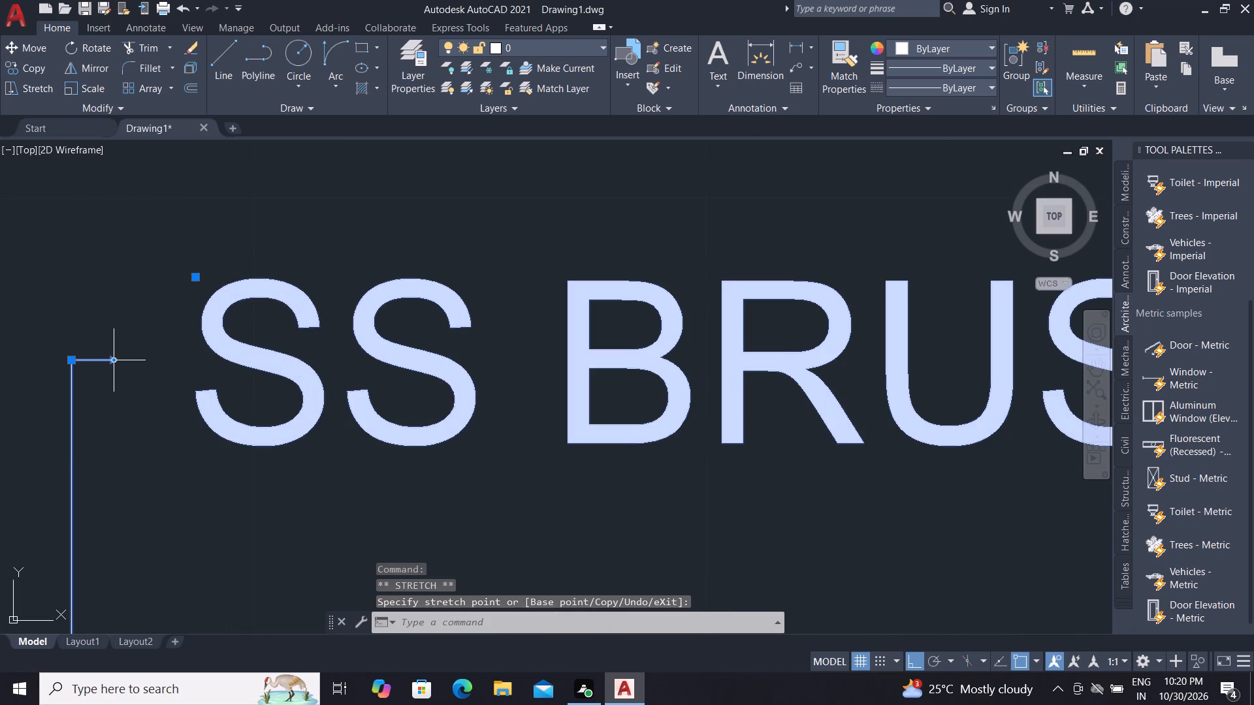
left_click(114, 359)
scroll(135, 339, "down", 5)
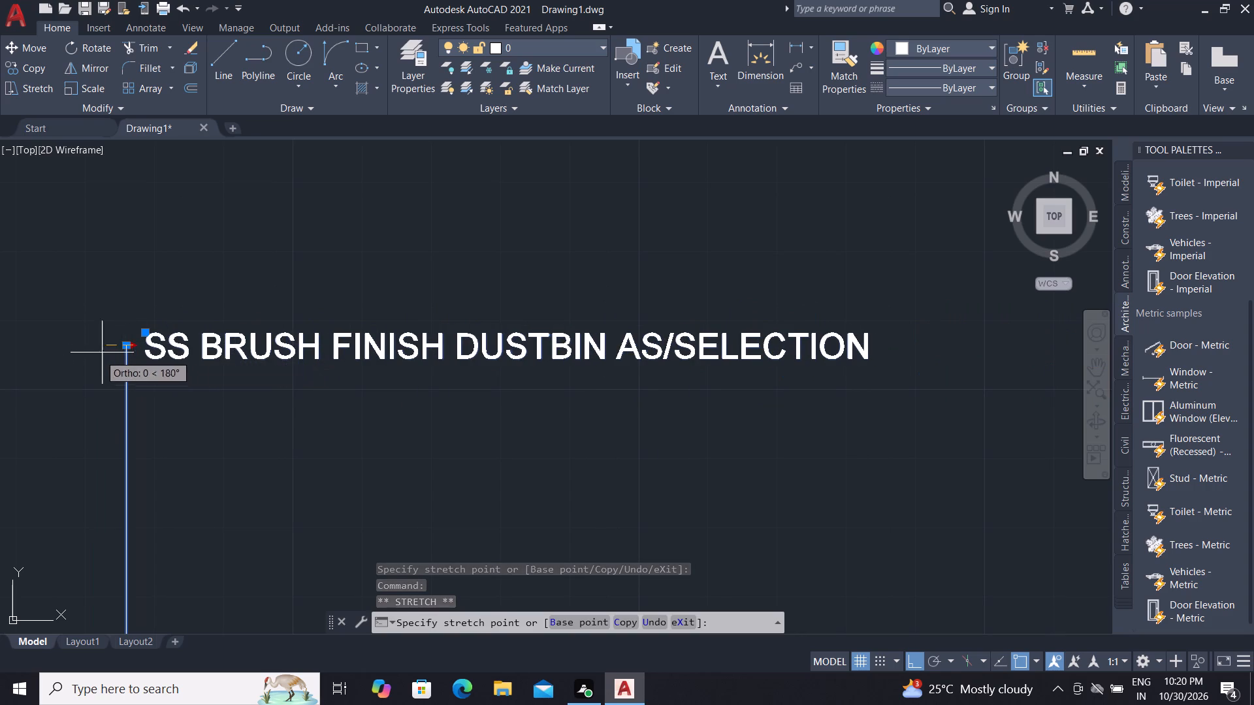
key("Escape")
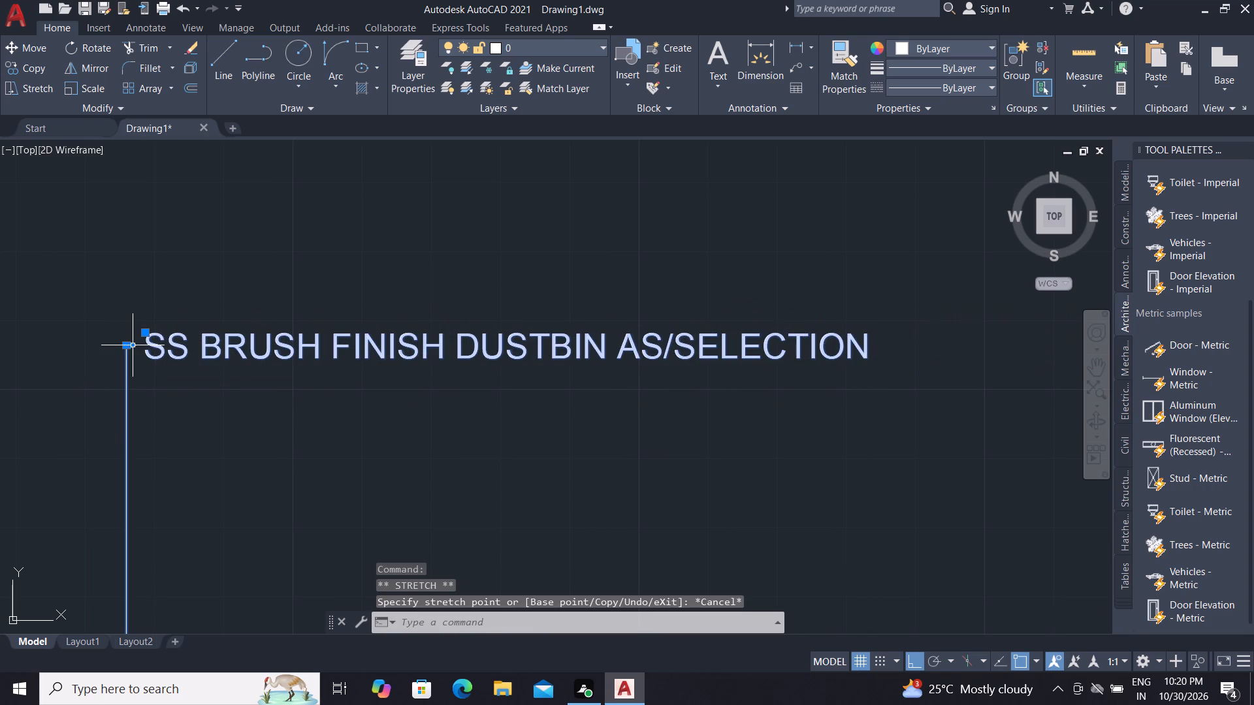
Delete the selected single-line "SS BRUSH FINISH DUSTBIN AS/SELECTION" leader note.
key("Delete")
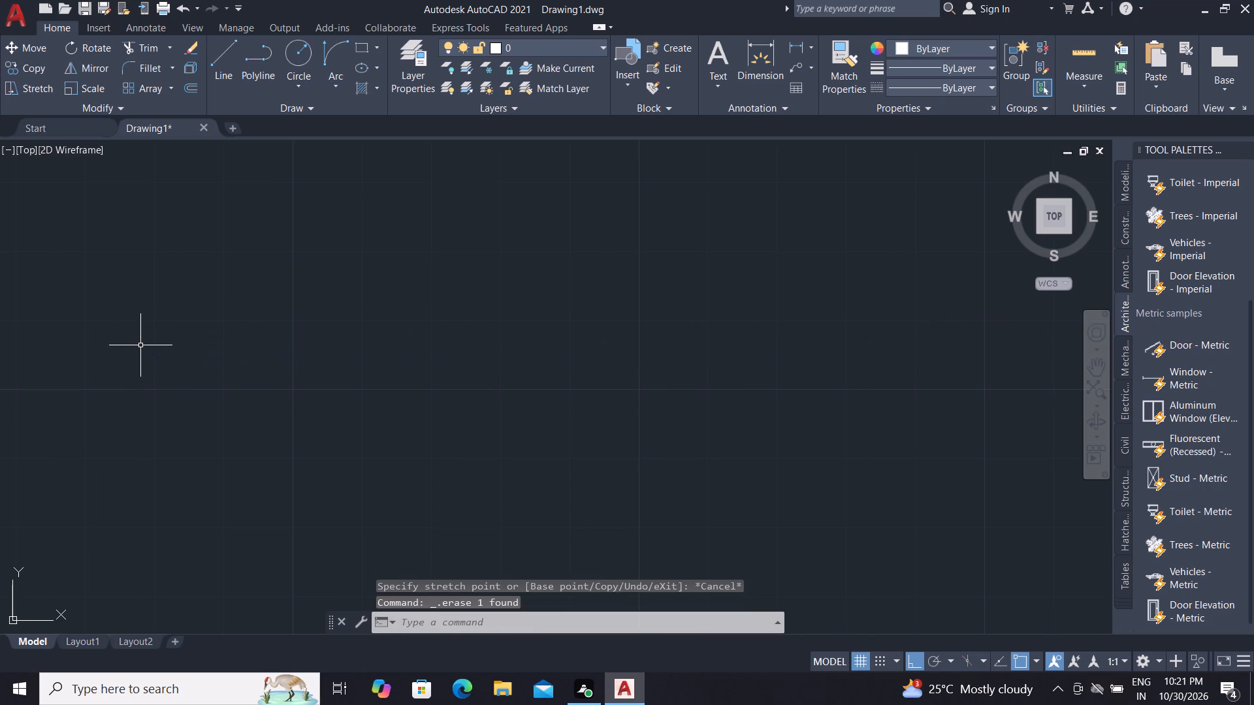
Add a multileader from the lined dustbin's top edge, landing directly above, with two-line text toward the hatched wall: "SS BRUSH FINISH" / "DUSTBIN AS/ SELECTION".
scroll(146, 348, "down", 6)
scroll(317, 106, "down", 3)
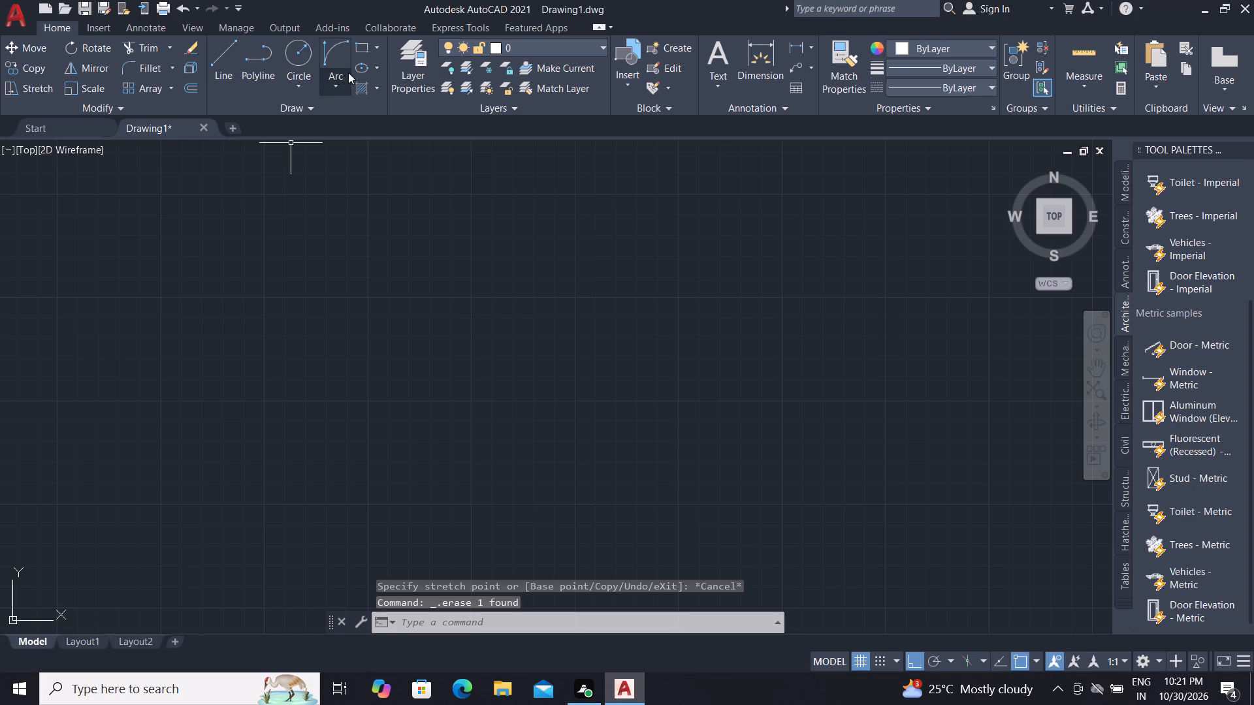
left_click(790, 69)
scroll(670, 200, "down", 2)
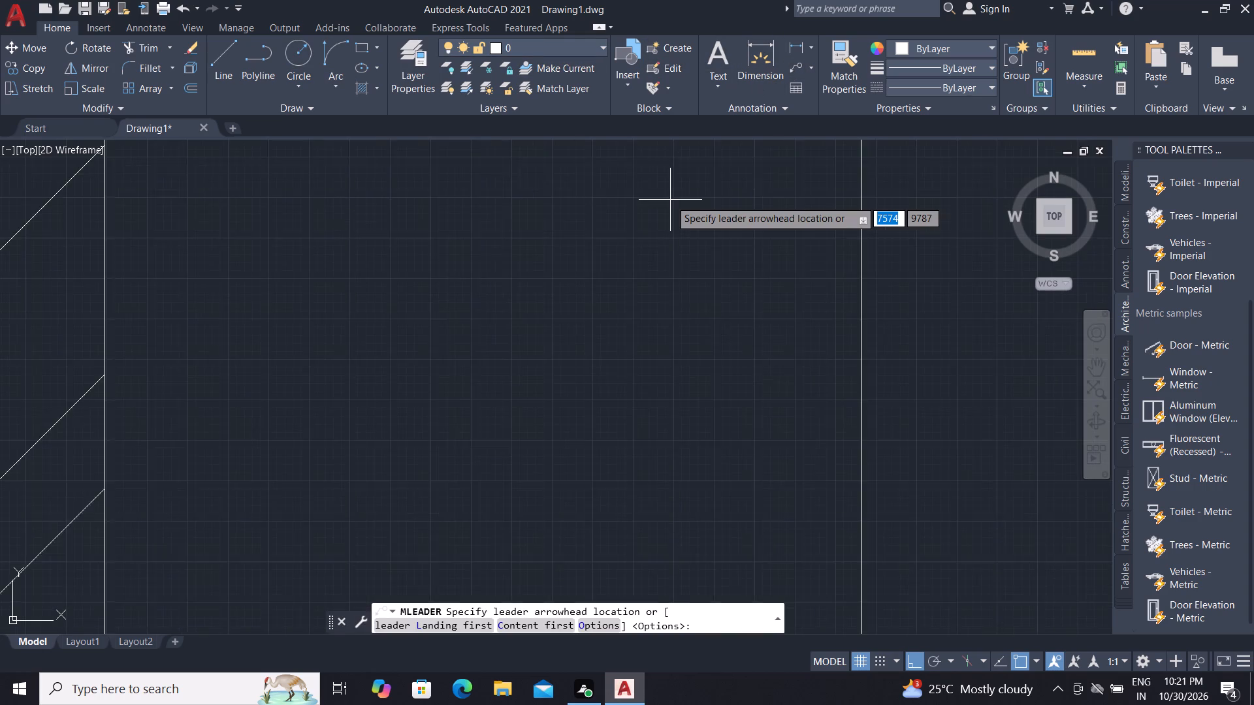
scroll(670, 200, "down", 3)
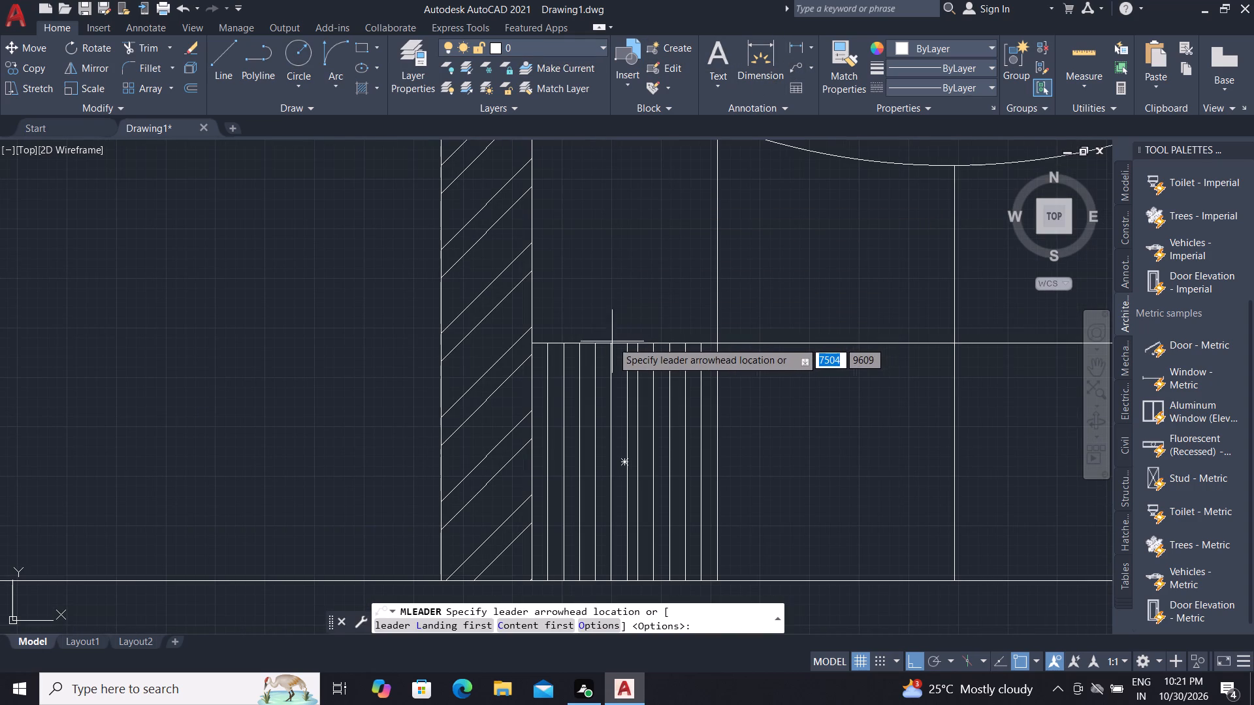
left_click(620, 341)
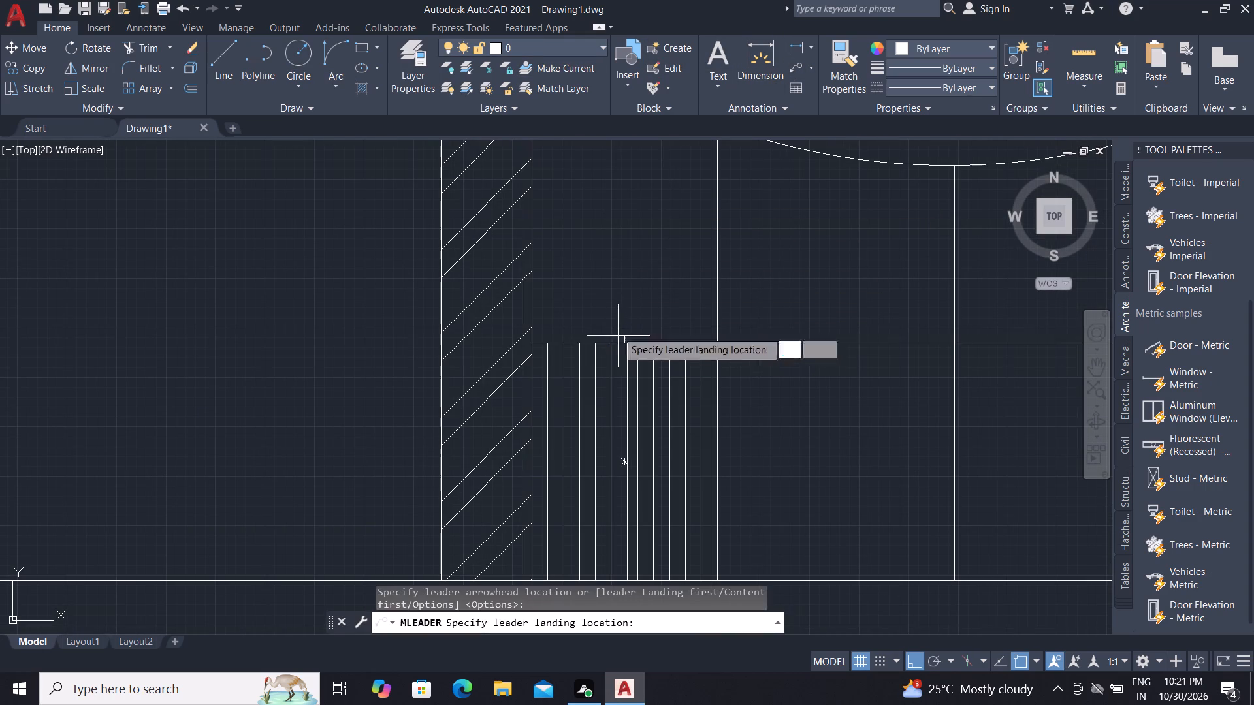
left_click(566, 241)
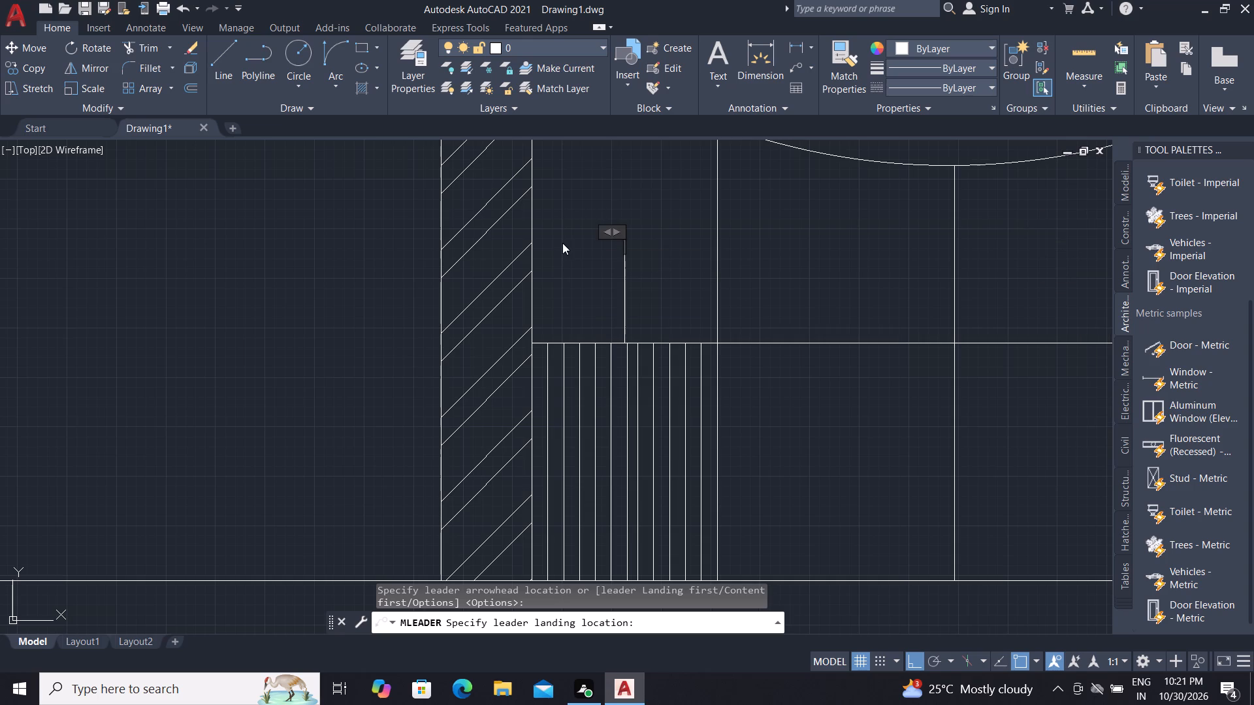
type("SS")
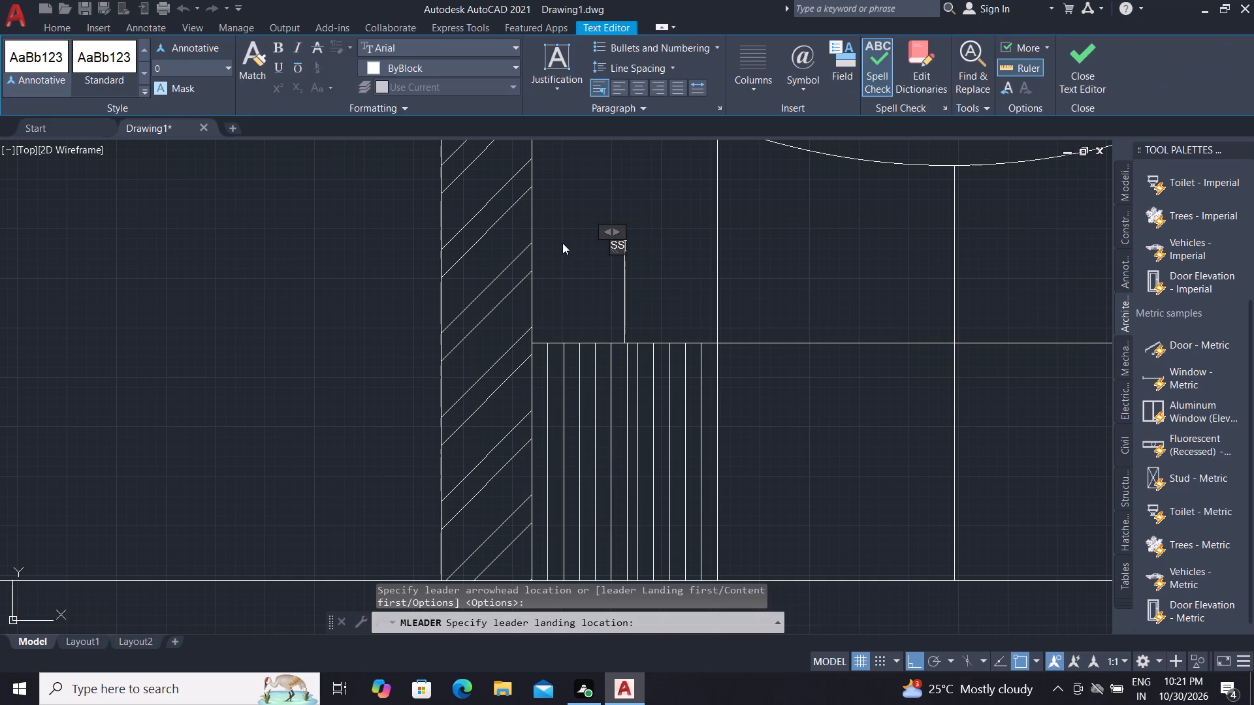
key("space")
type("BR")
type("USH")
key("space")
type("FINID")
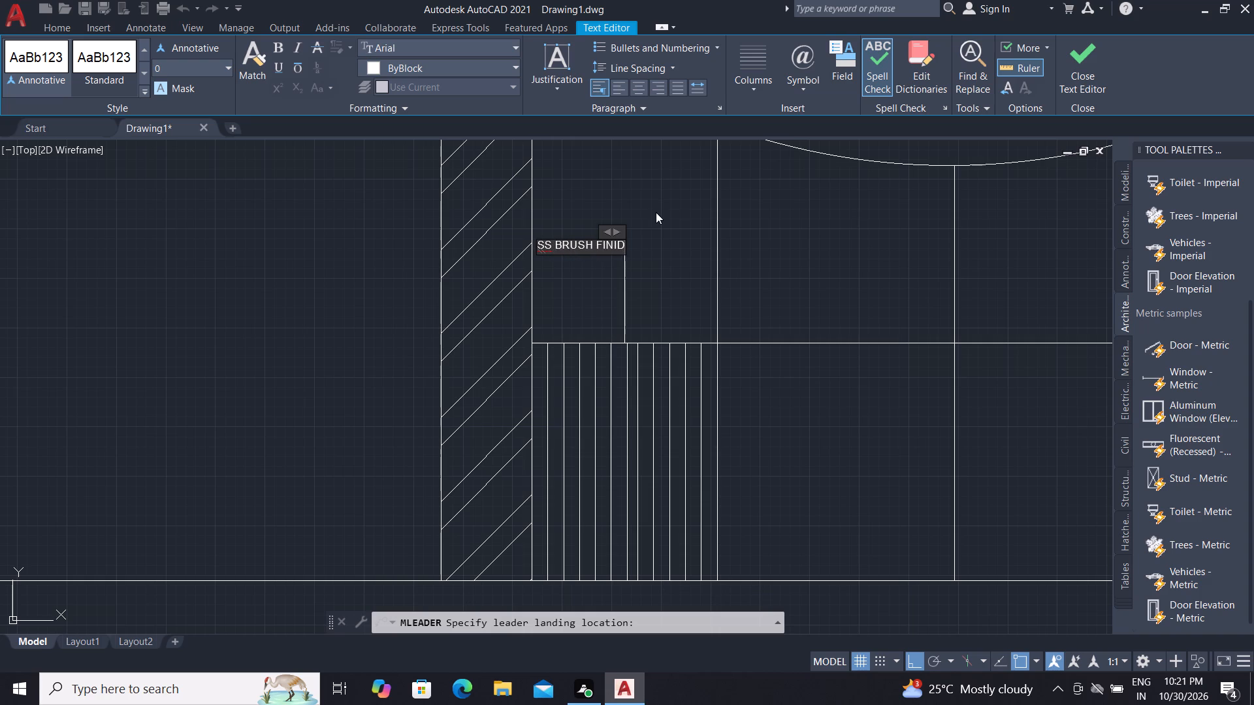
key("BackSpace")
type("SH")
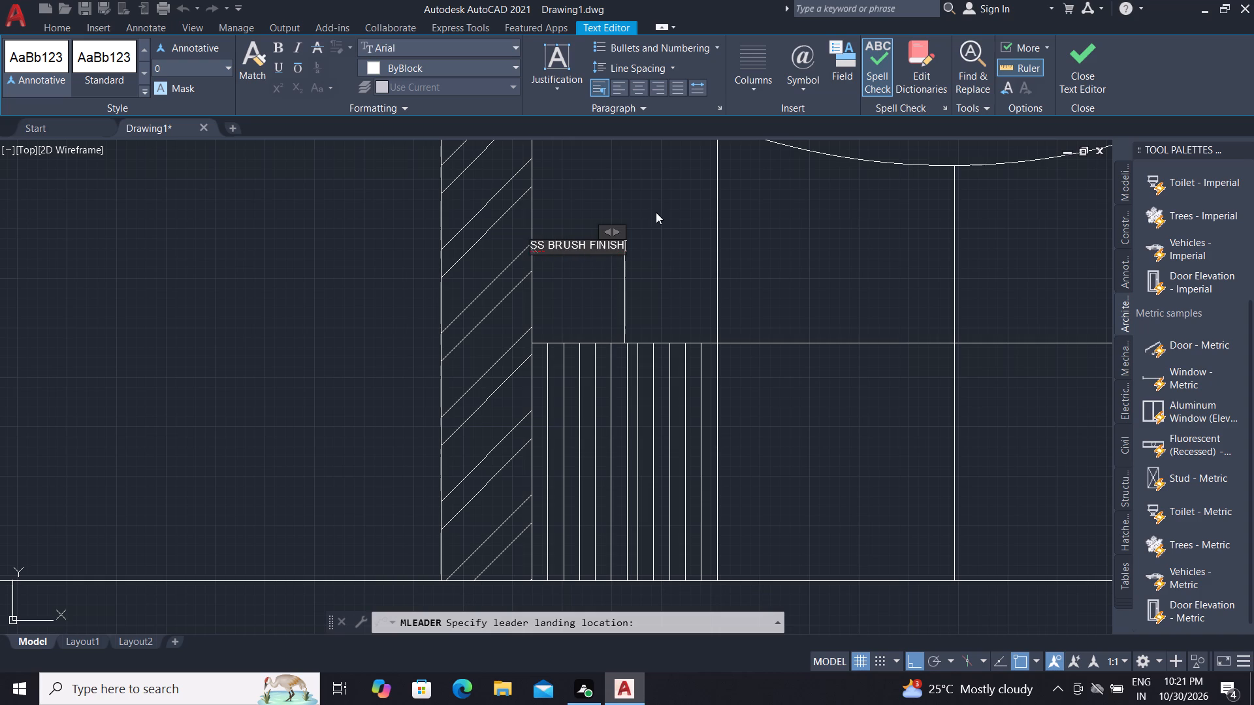
key("space")
key("Return")
type("DUS")
key("t")
type("BIN")
key("space")
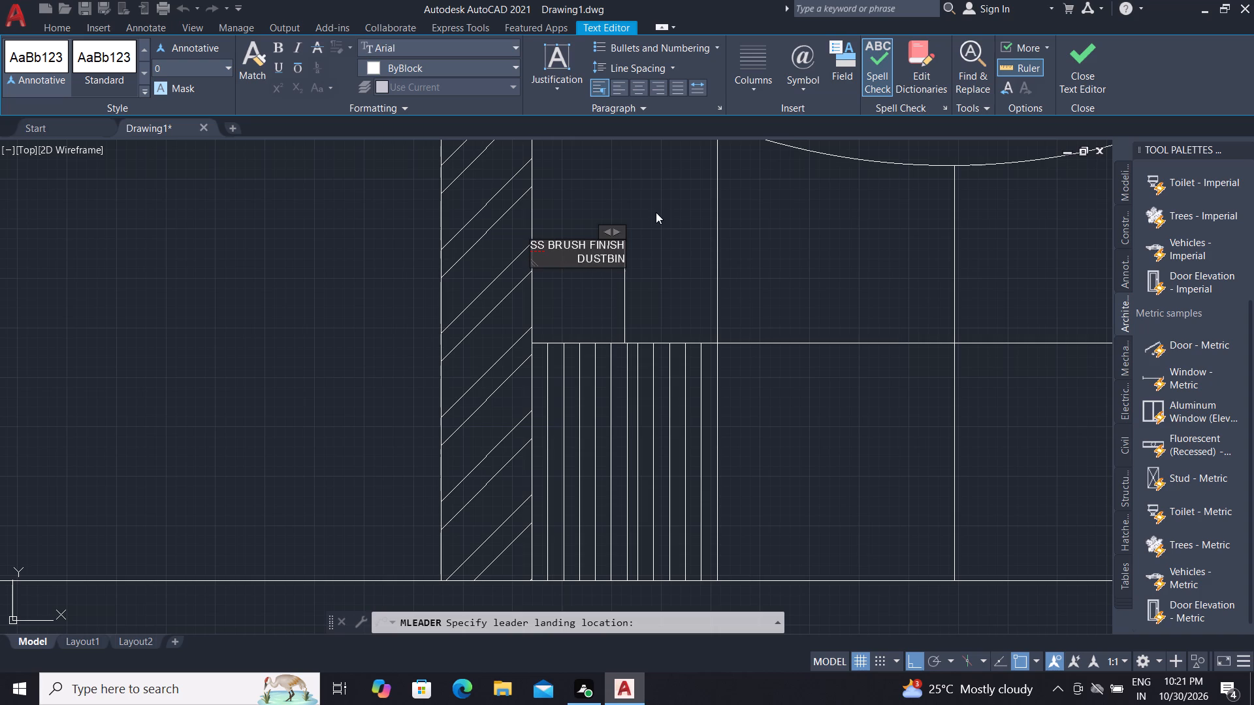
type("AS")
key("slash")
key("space")
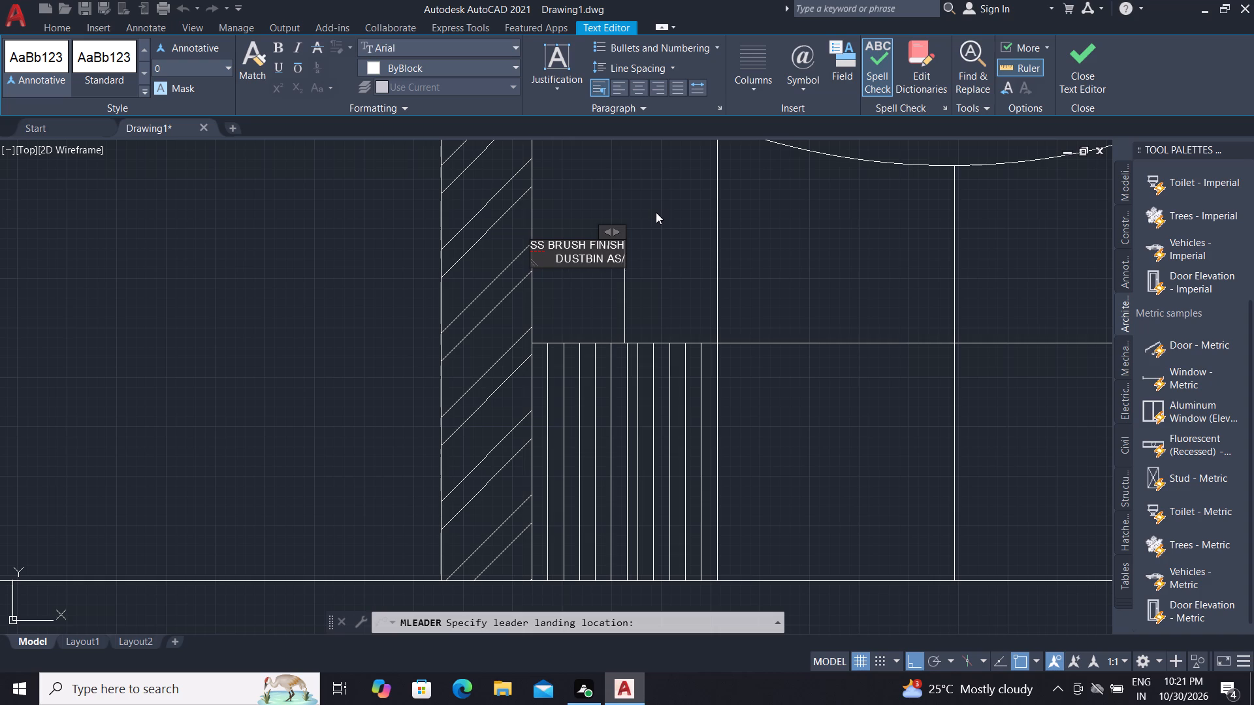
type("SELE")
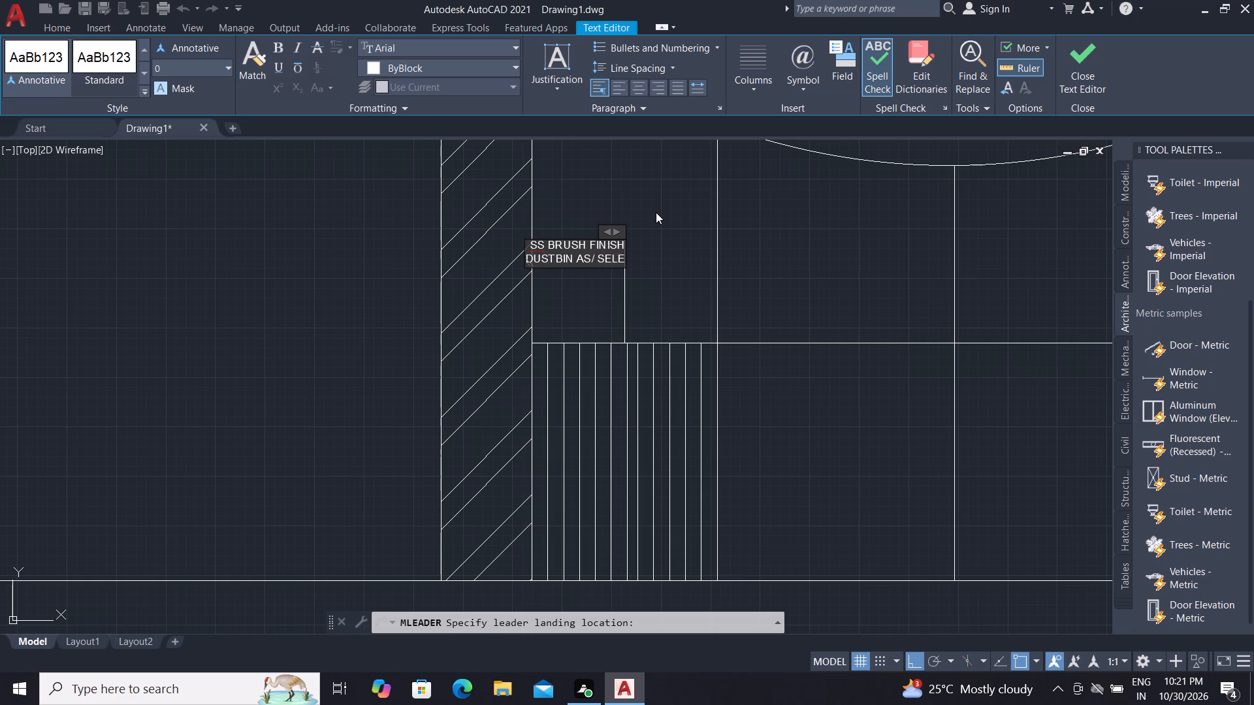
type("CTION")
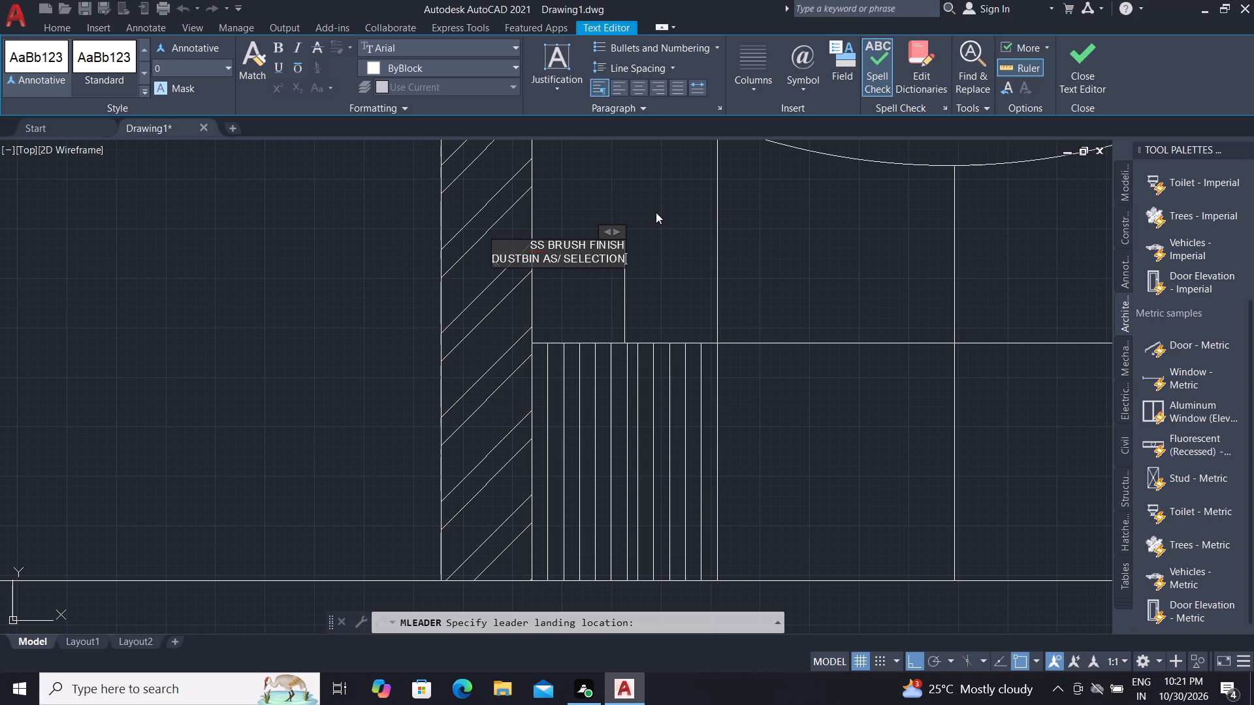
key("space")
left_click(636, 234)
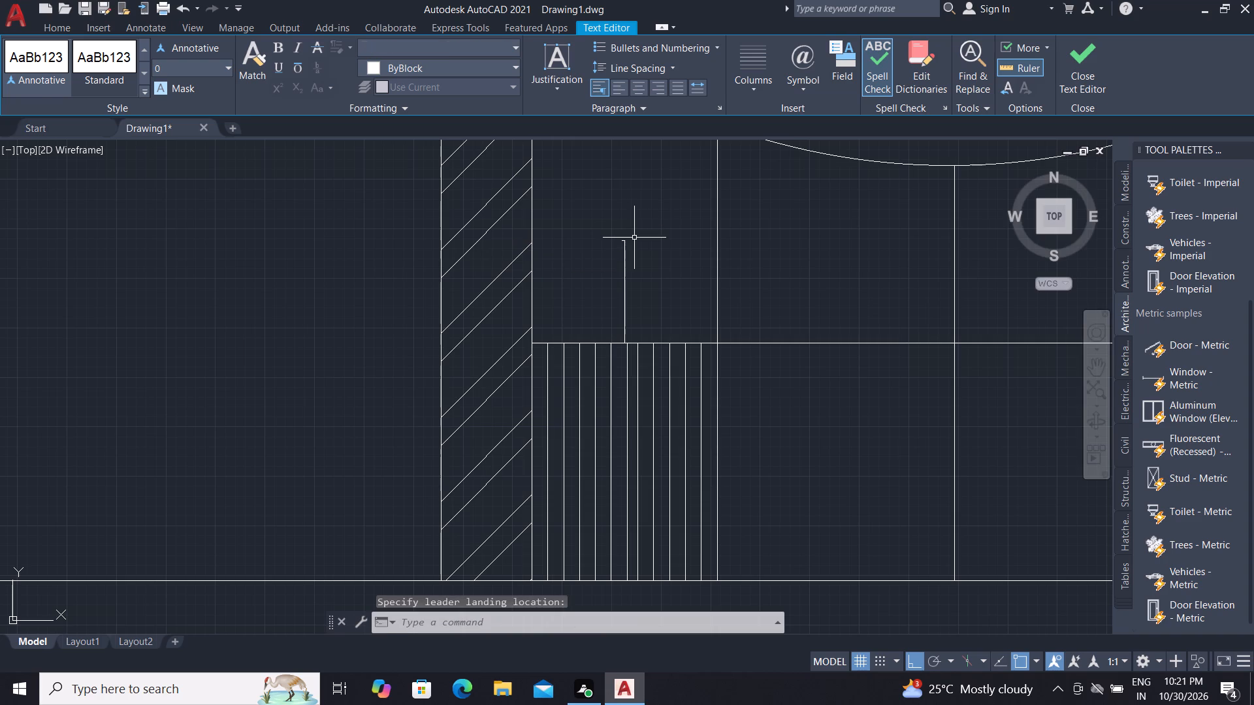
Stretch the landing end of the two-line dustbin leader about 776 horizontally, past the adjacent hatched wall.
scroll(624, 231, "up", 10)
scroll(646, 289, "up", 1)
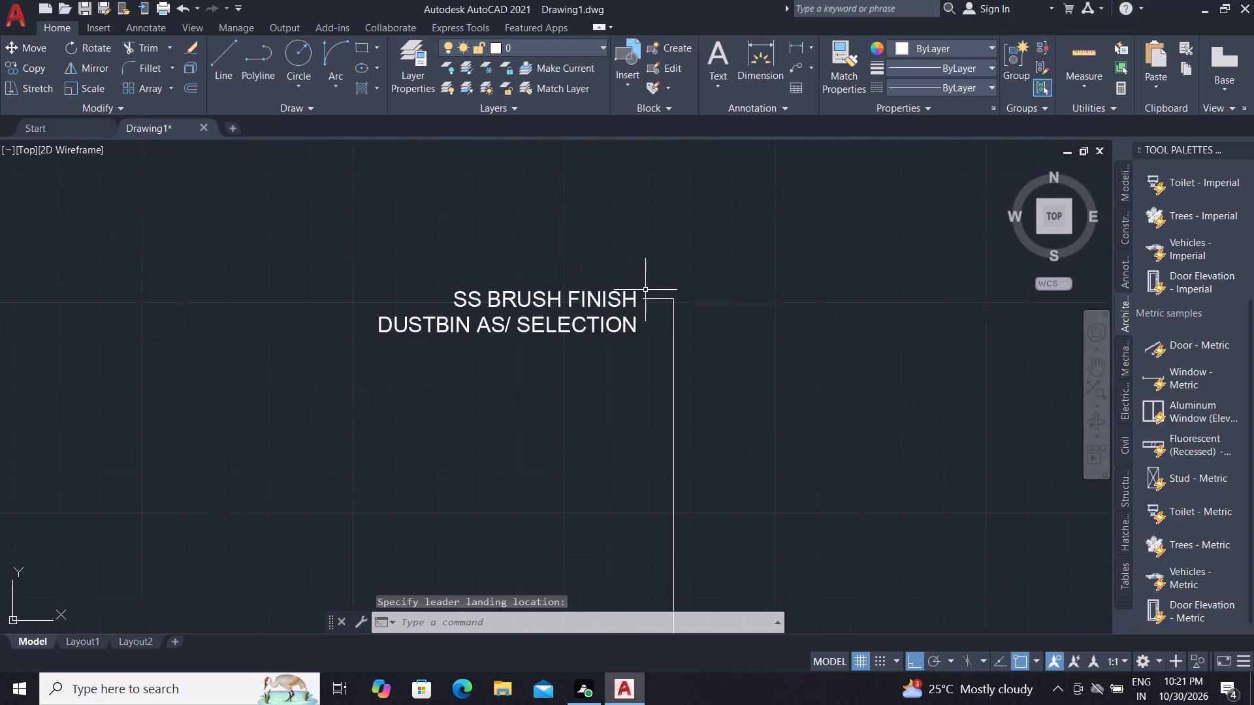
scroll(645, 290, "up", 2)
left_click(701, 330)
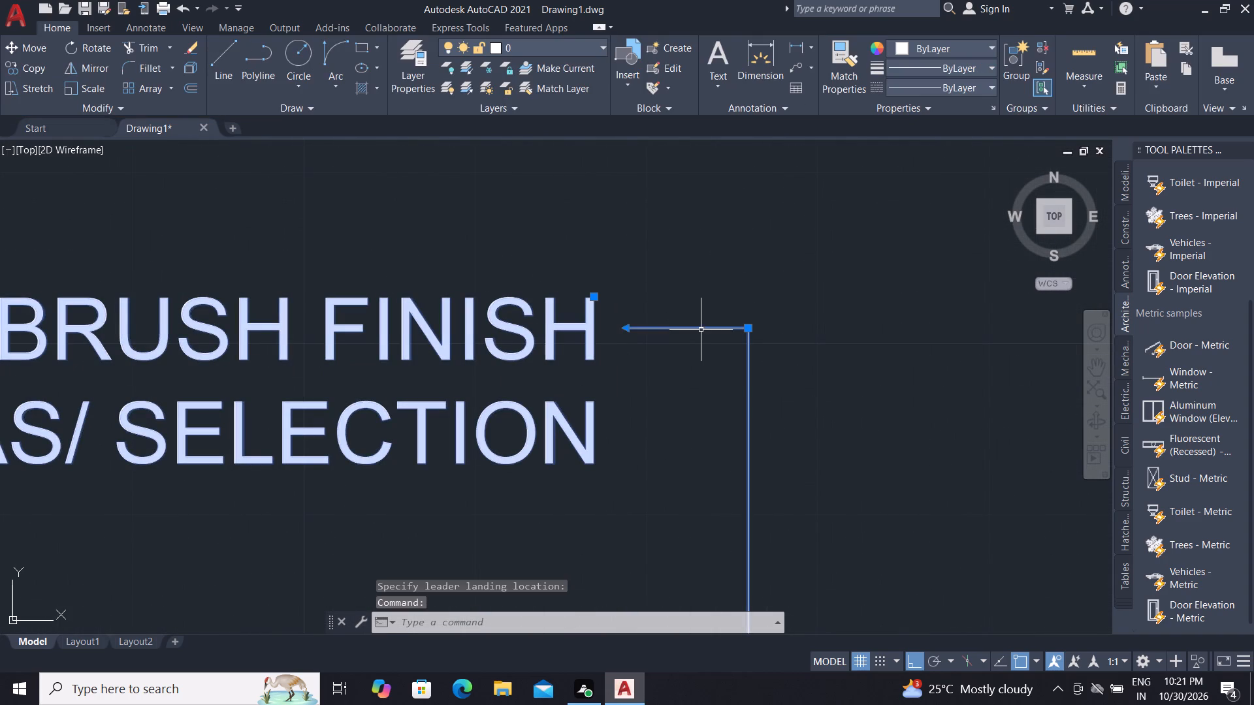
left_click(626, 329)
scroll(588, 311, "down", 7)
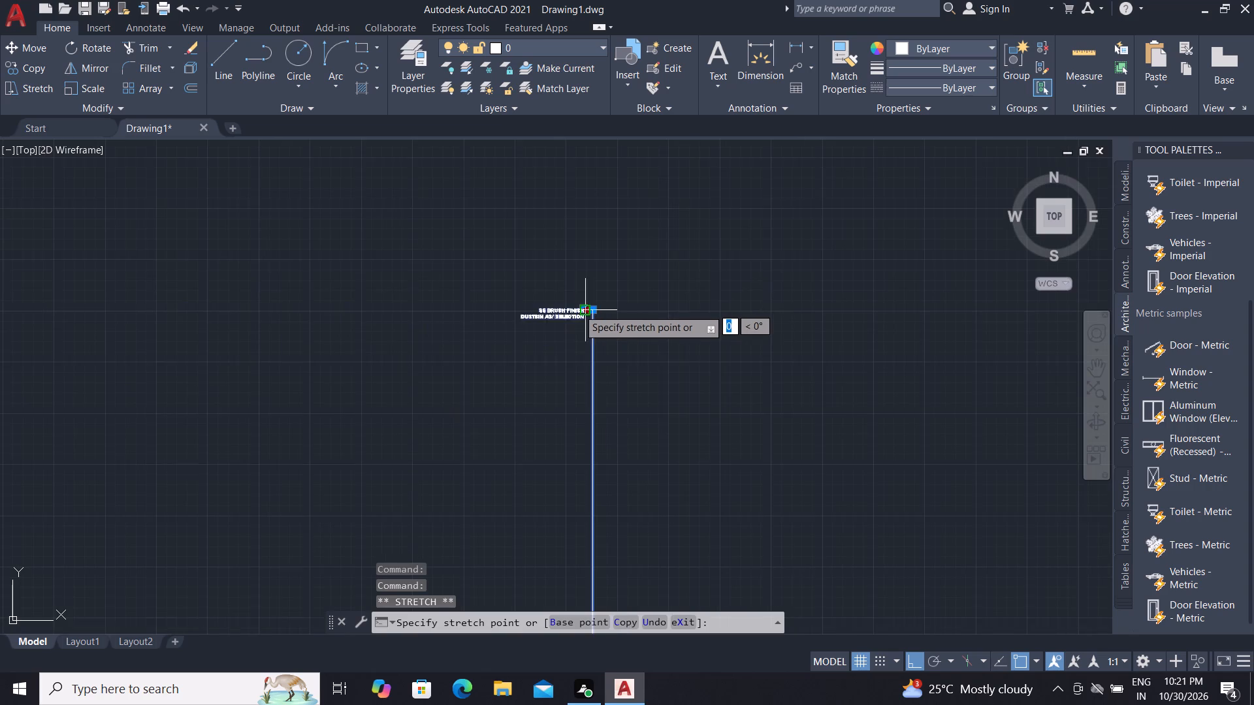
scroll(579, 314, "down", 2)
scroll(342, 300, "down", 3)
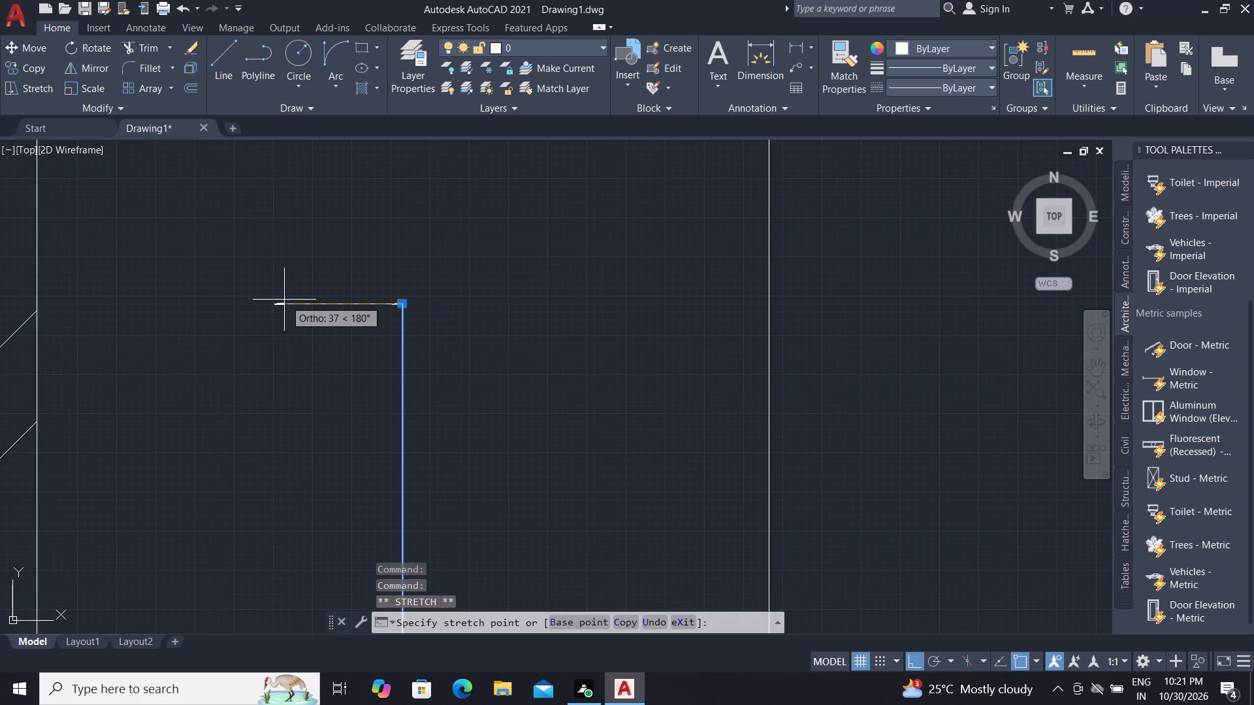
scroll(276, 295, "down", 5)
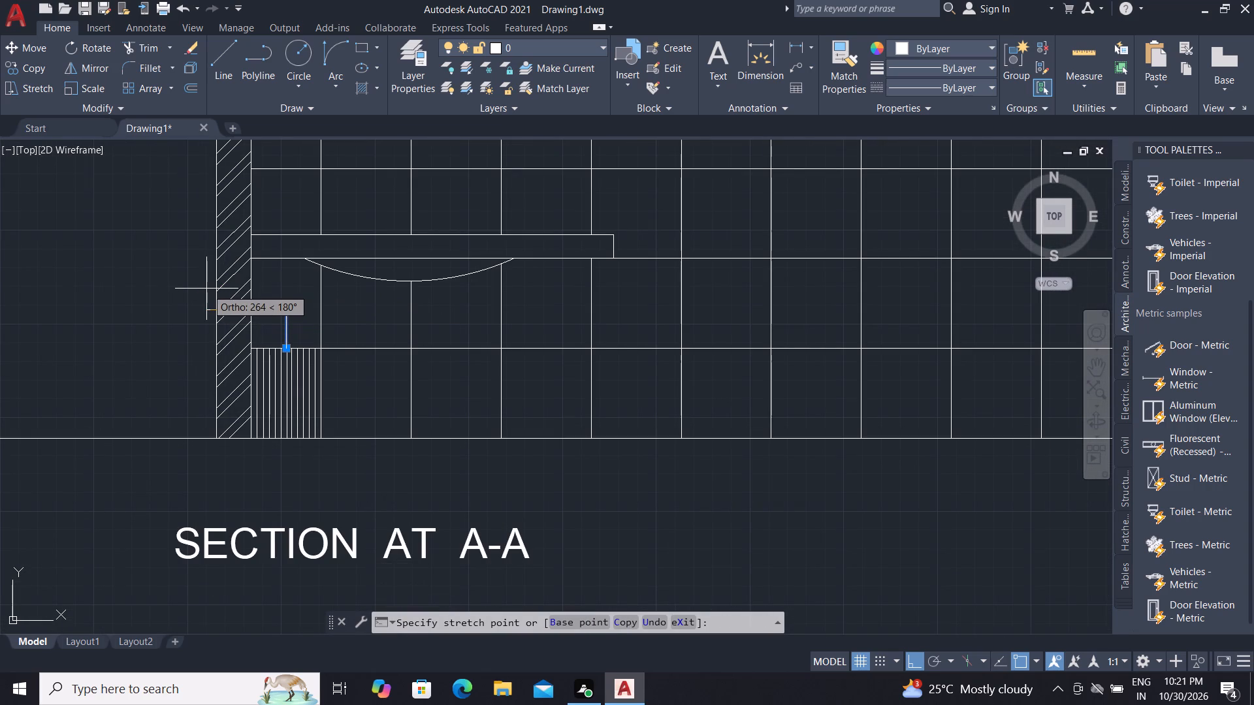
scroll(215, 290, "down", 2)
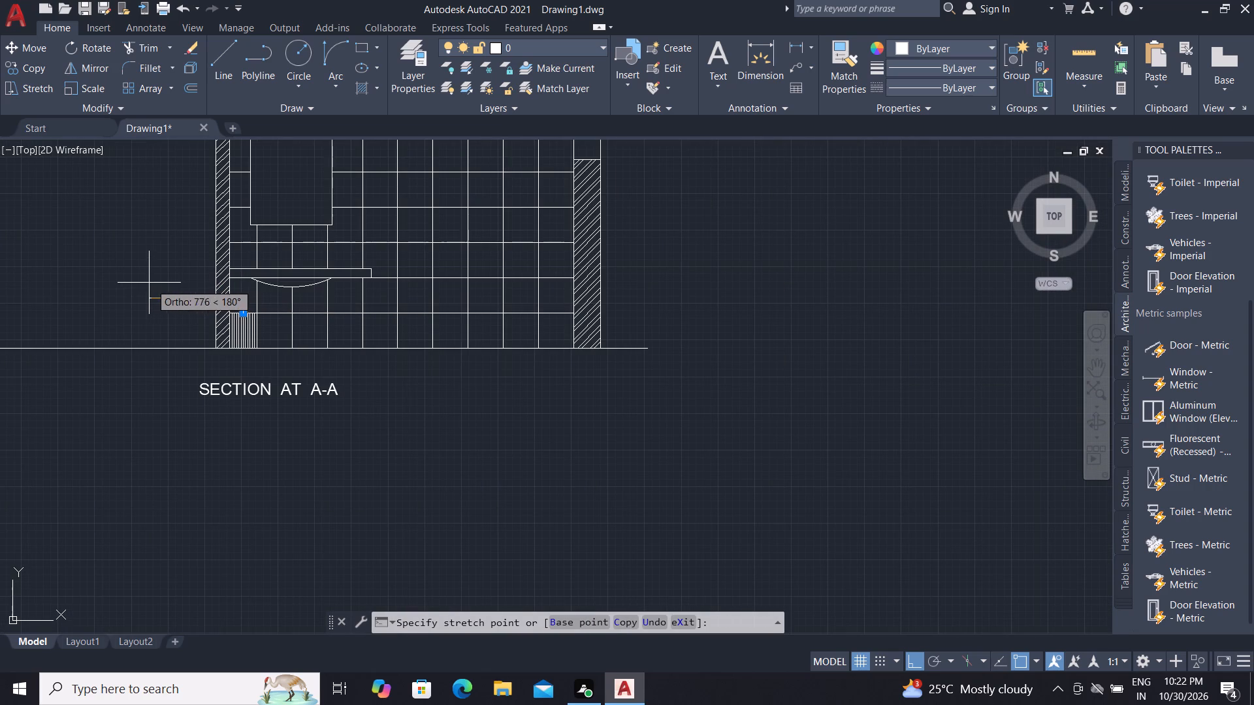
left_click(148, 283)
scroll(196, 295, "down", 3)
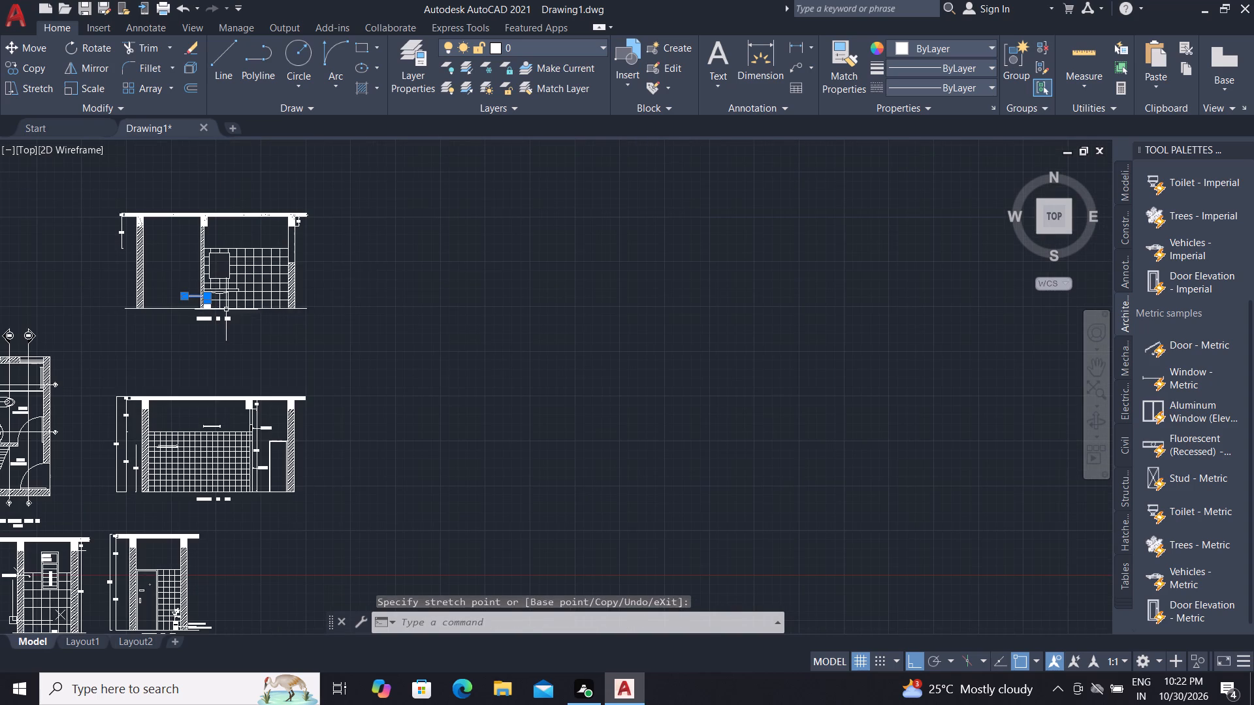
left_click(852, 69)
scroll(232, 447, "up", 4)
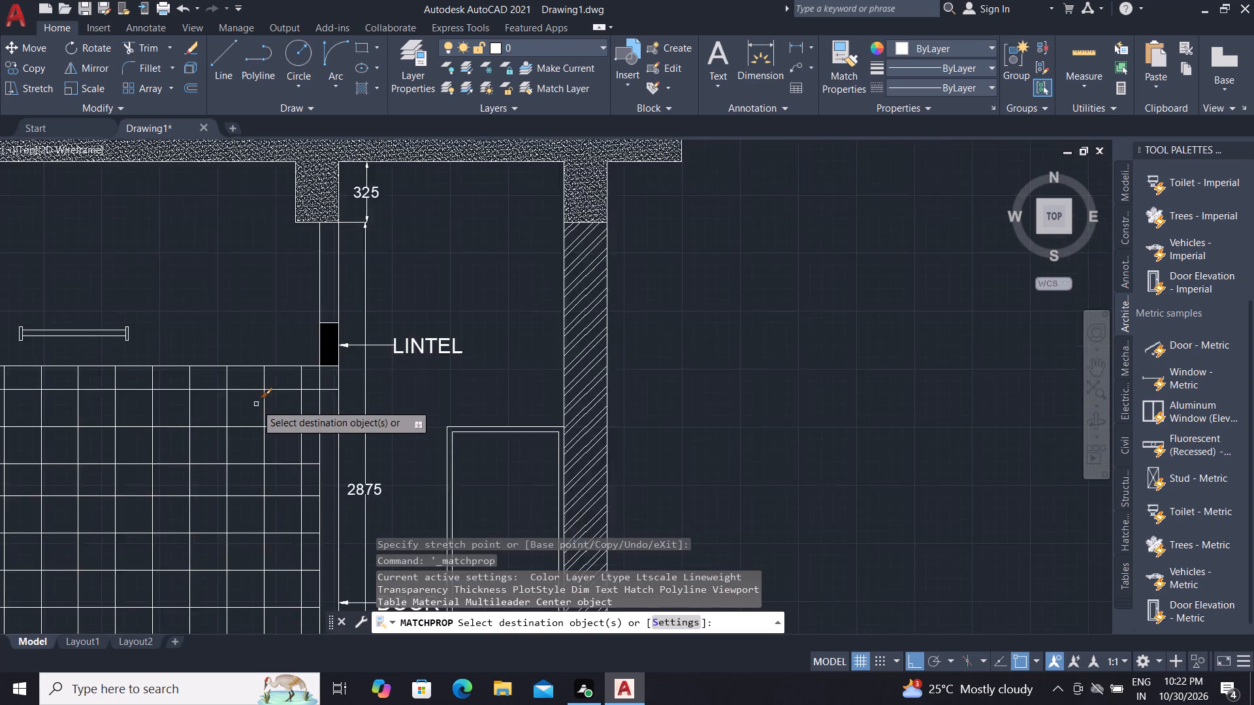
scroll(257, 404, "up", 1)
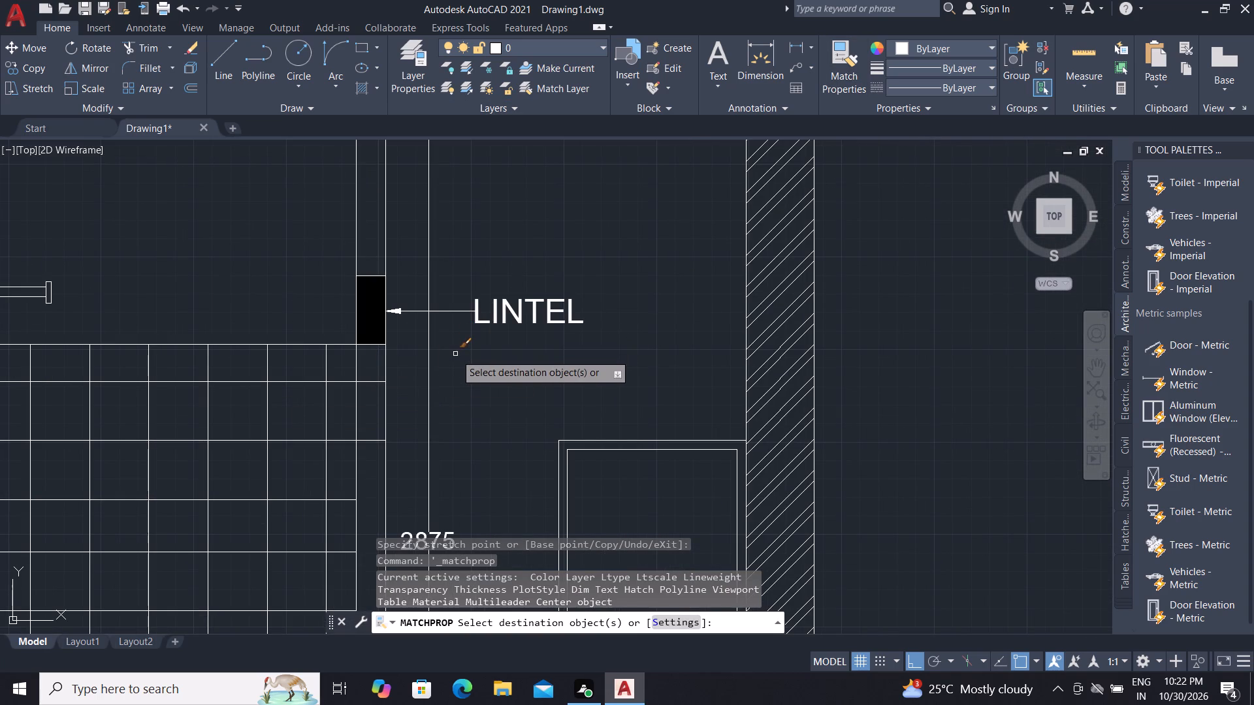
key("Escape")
Match the properties of the "LINTEL" leader in the section below onto the "SS BRUSH FINISH DUSTBIN AS/ SELECTION" leader.
left_click(856, 76)
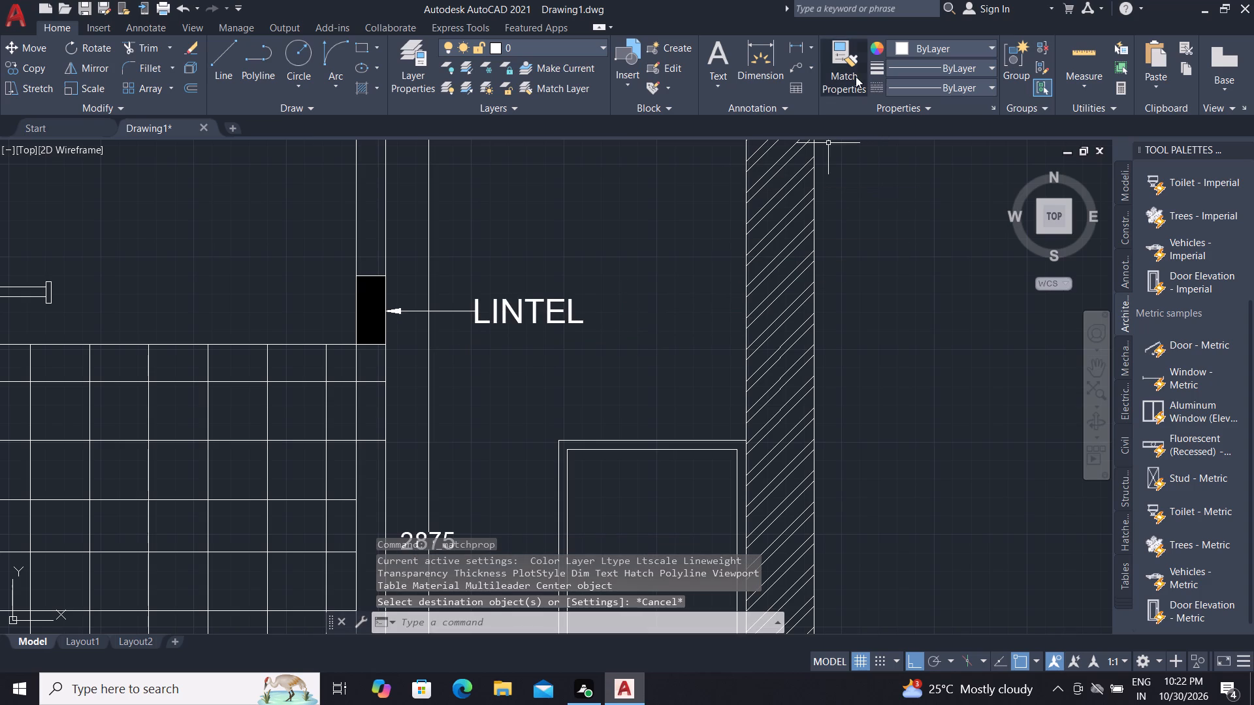
left_click(543, 318)
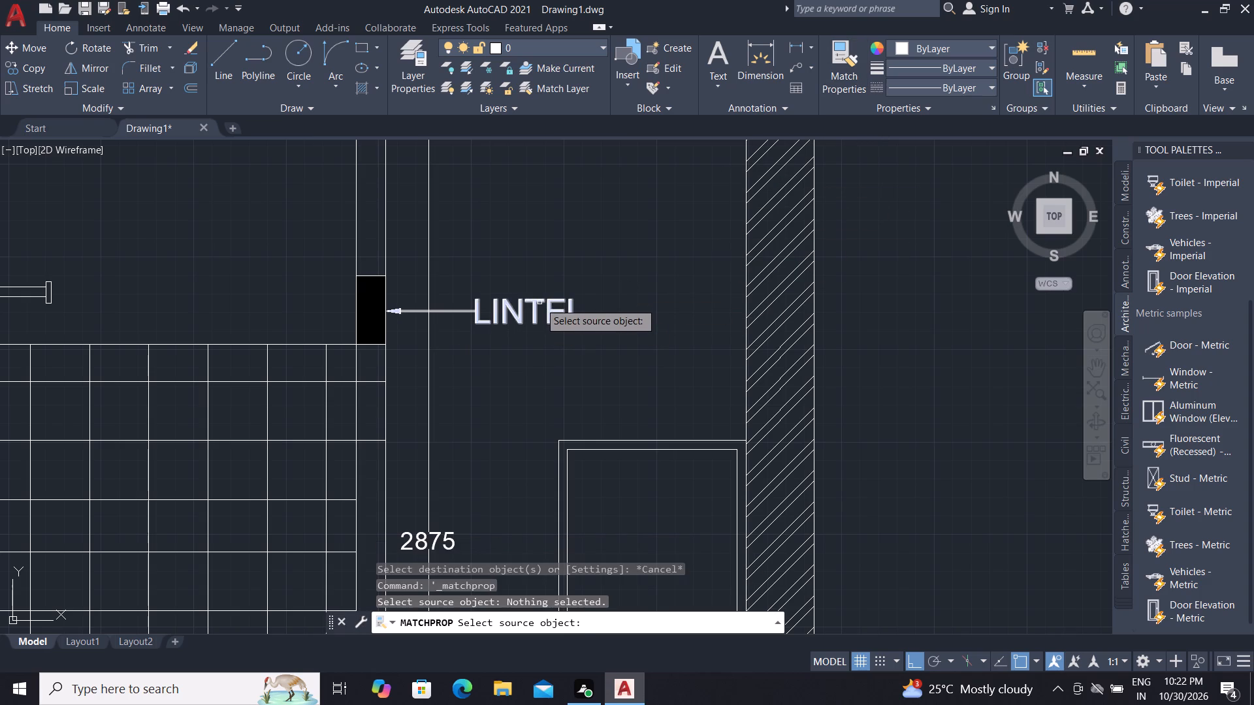
left_click(539, 302)
scroll(579, 411, "down", 5)
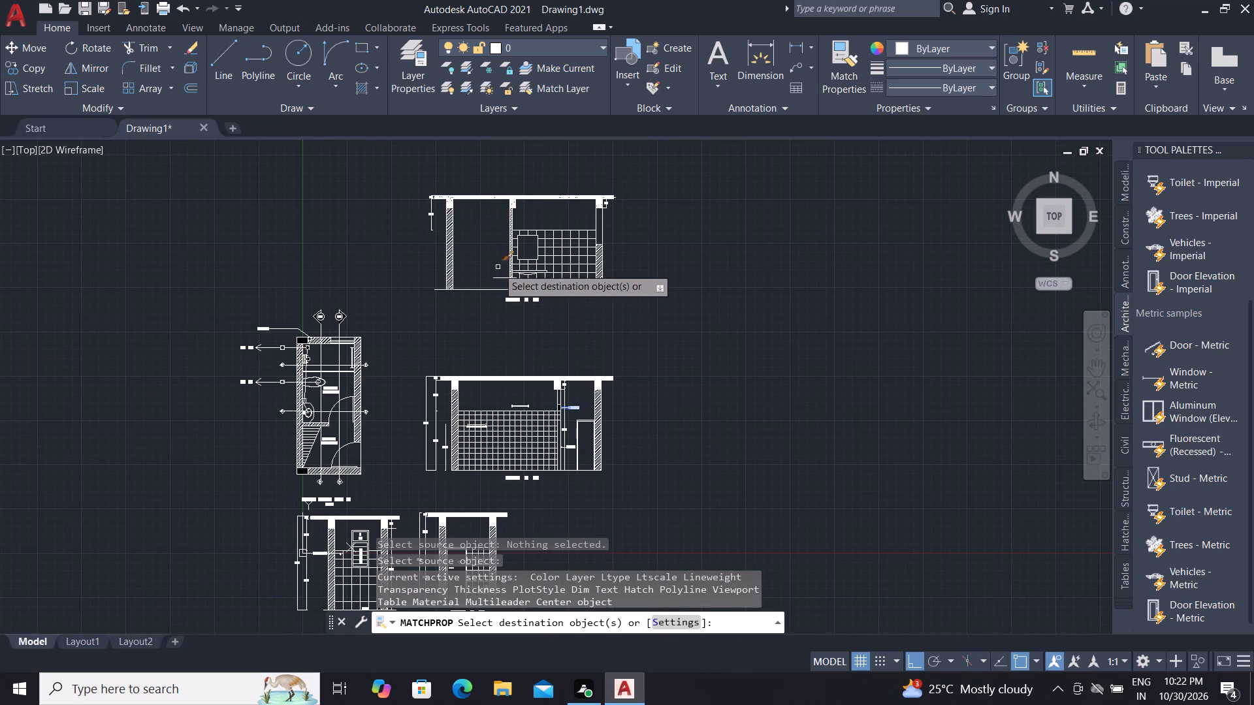
left_click(500, 277)
scroll(505, 285, "up", 3)
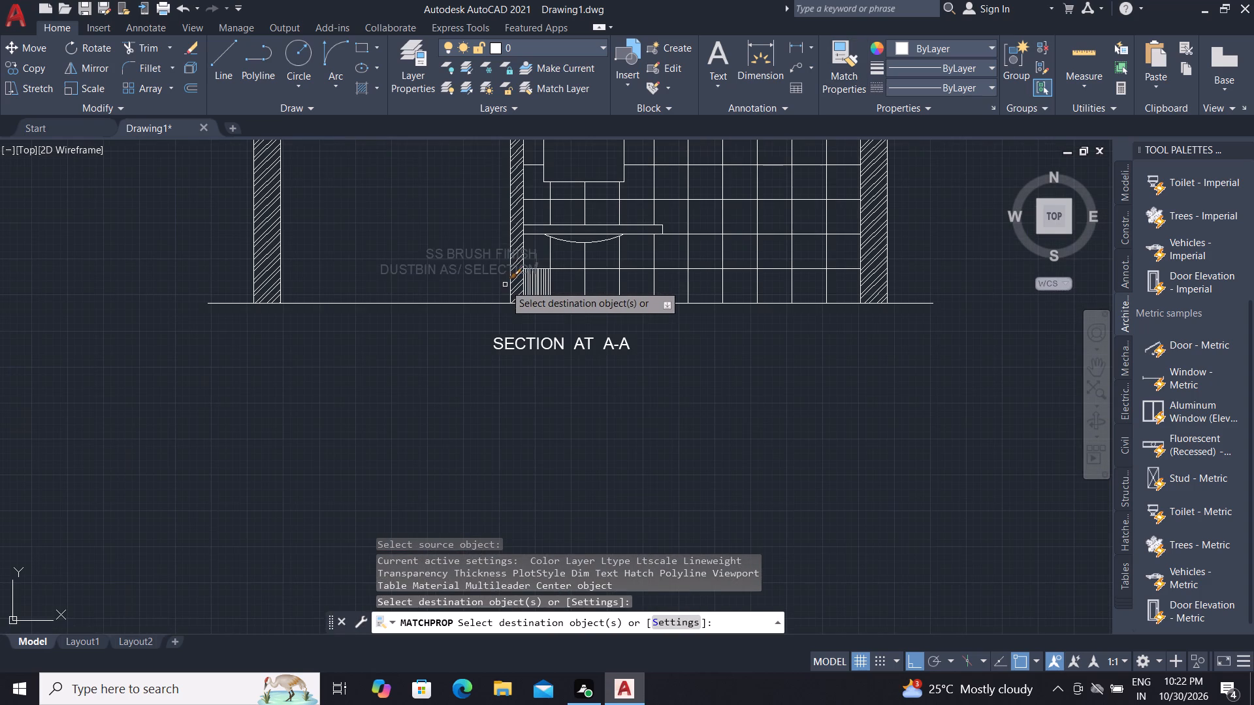
key("Escape")
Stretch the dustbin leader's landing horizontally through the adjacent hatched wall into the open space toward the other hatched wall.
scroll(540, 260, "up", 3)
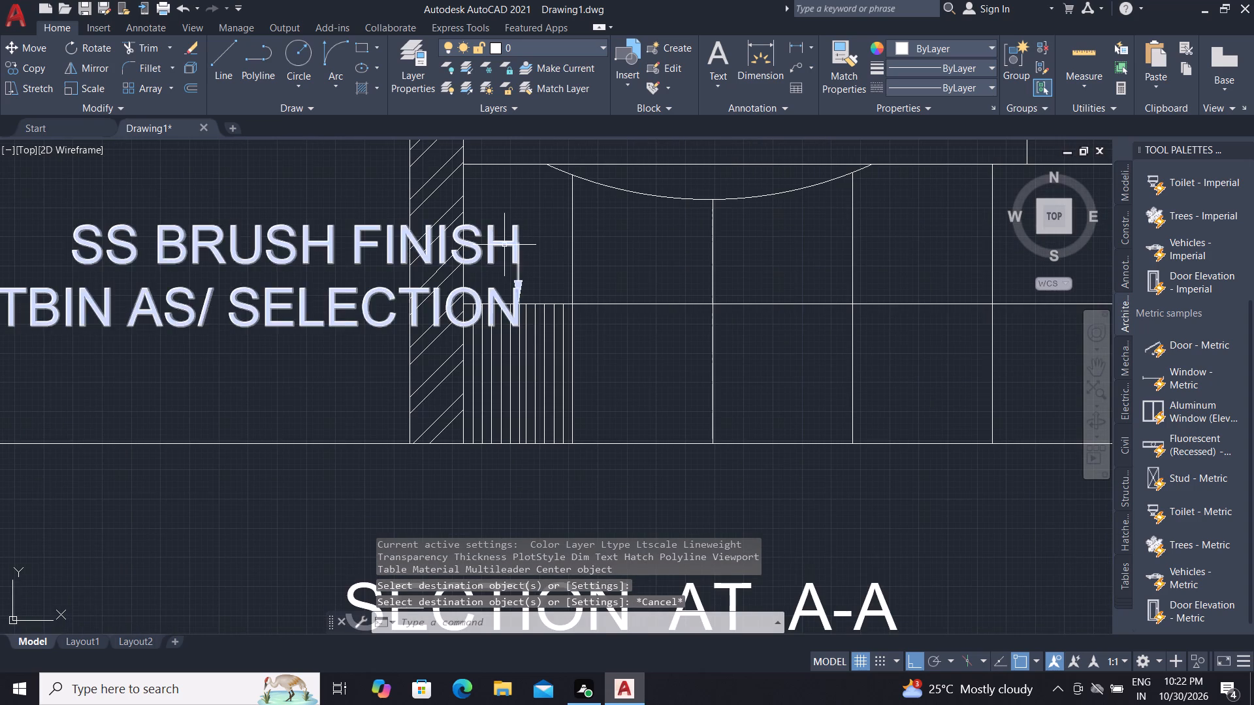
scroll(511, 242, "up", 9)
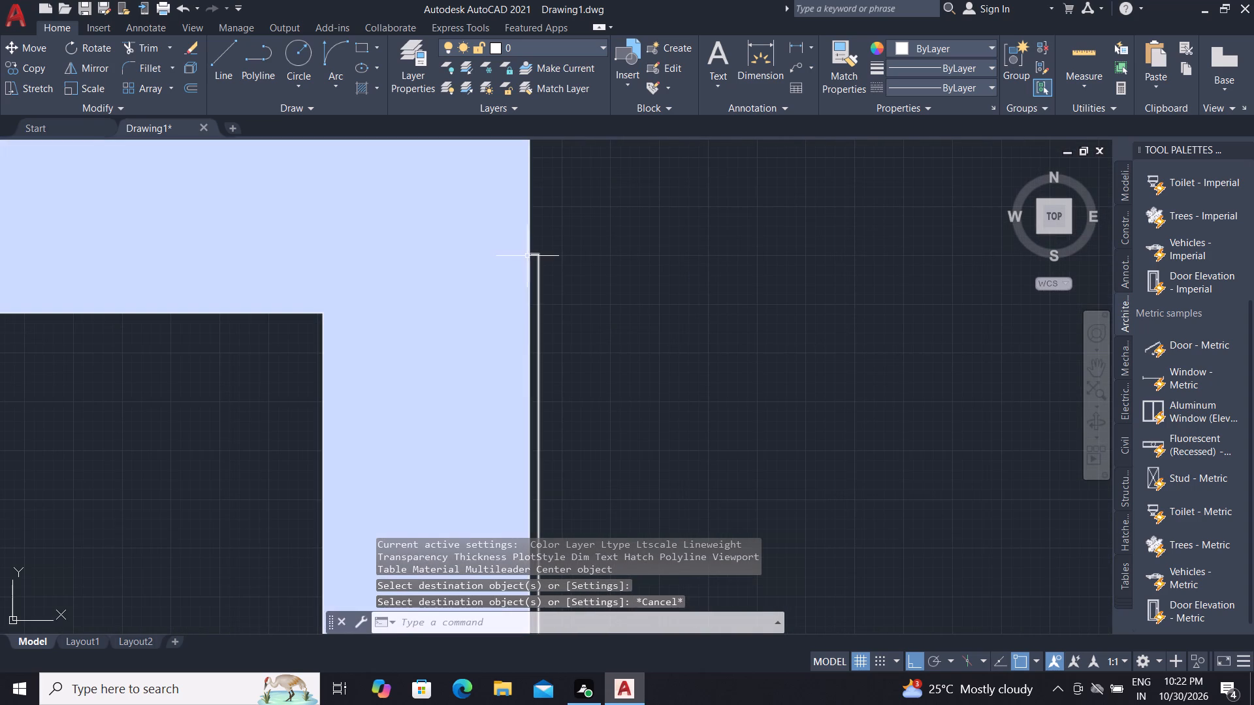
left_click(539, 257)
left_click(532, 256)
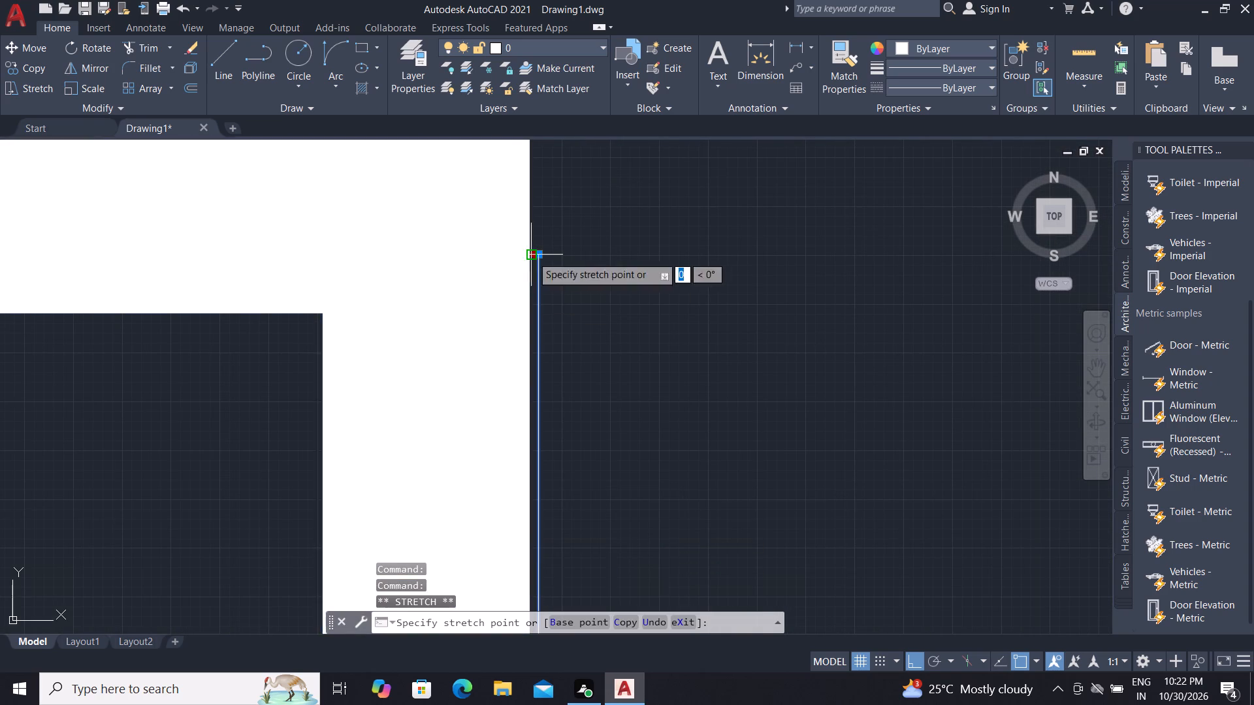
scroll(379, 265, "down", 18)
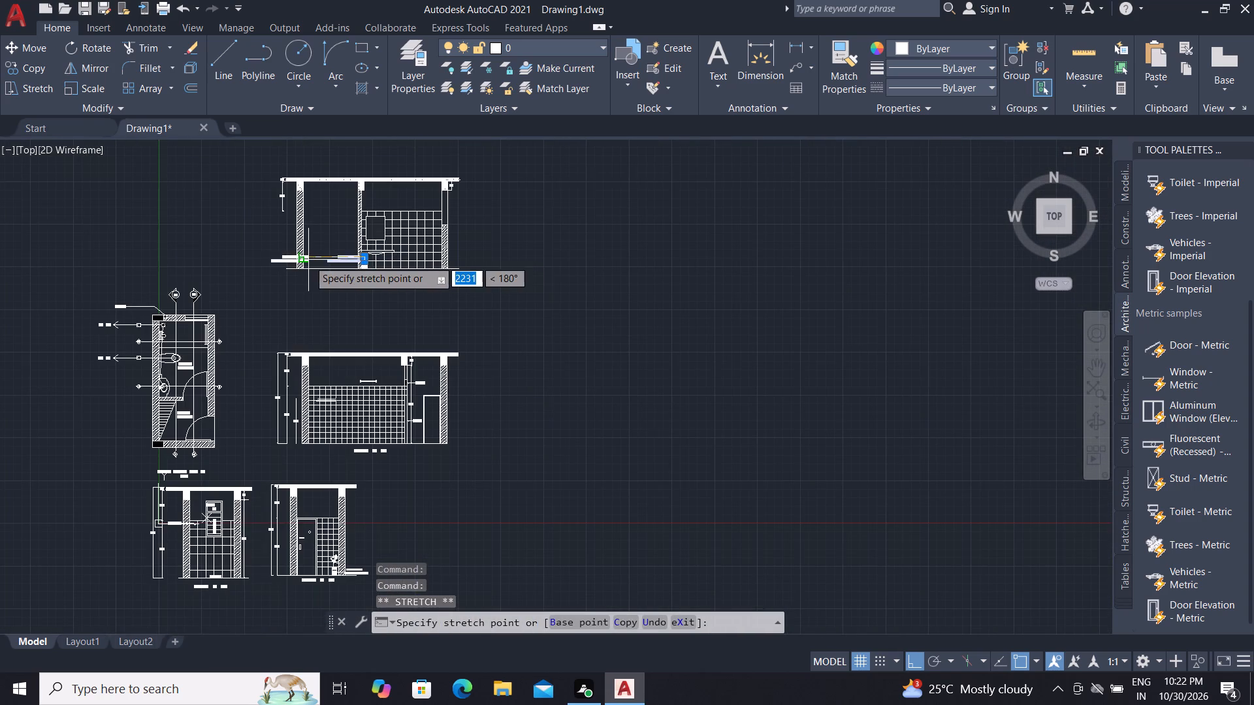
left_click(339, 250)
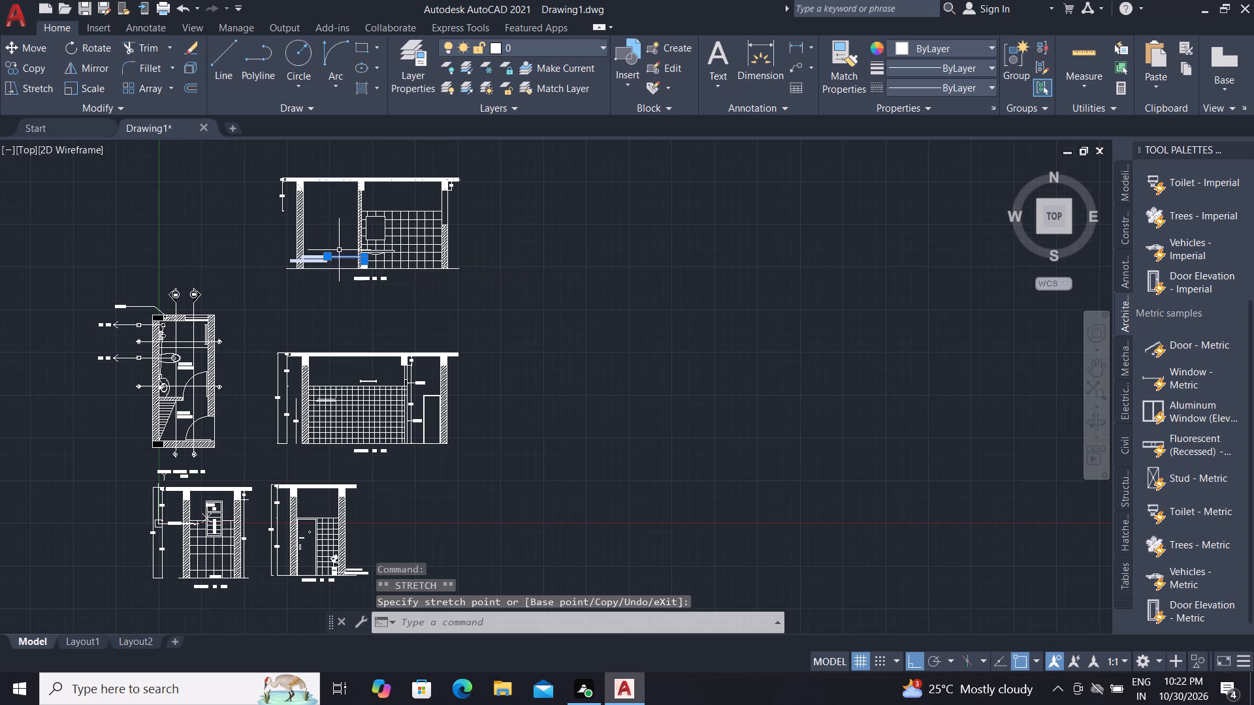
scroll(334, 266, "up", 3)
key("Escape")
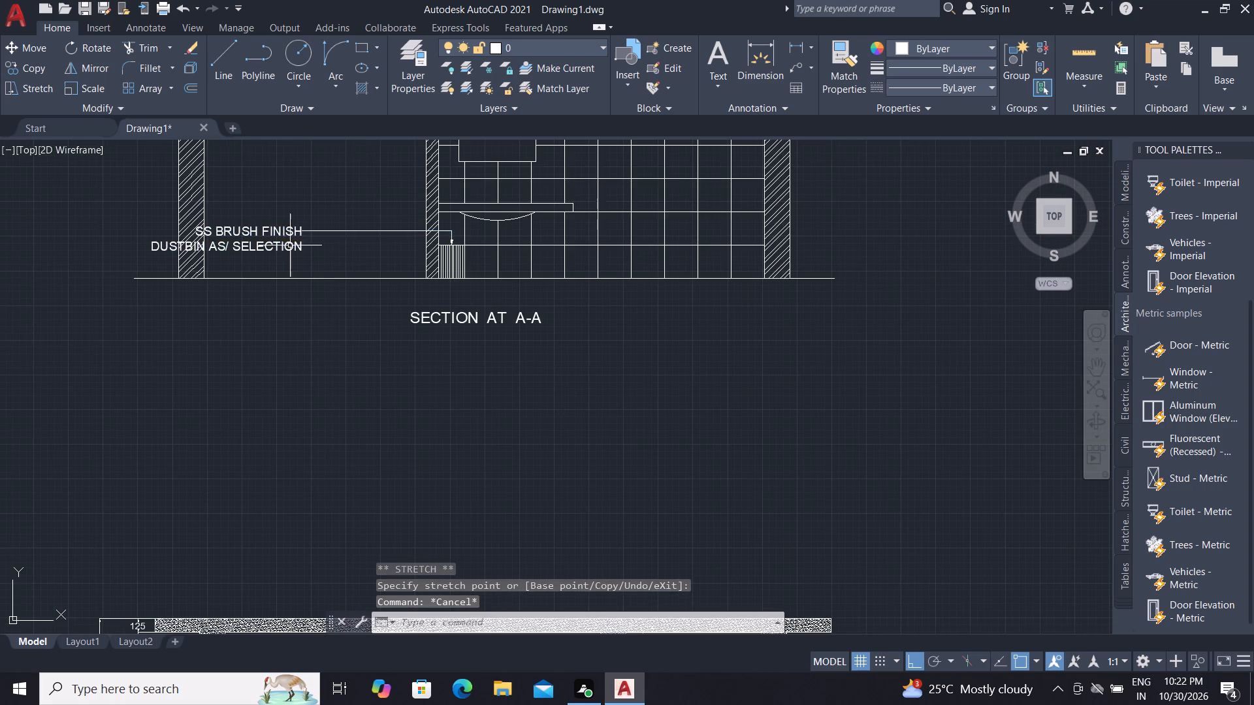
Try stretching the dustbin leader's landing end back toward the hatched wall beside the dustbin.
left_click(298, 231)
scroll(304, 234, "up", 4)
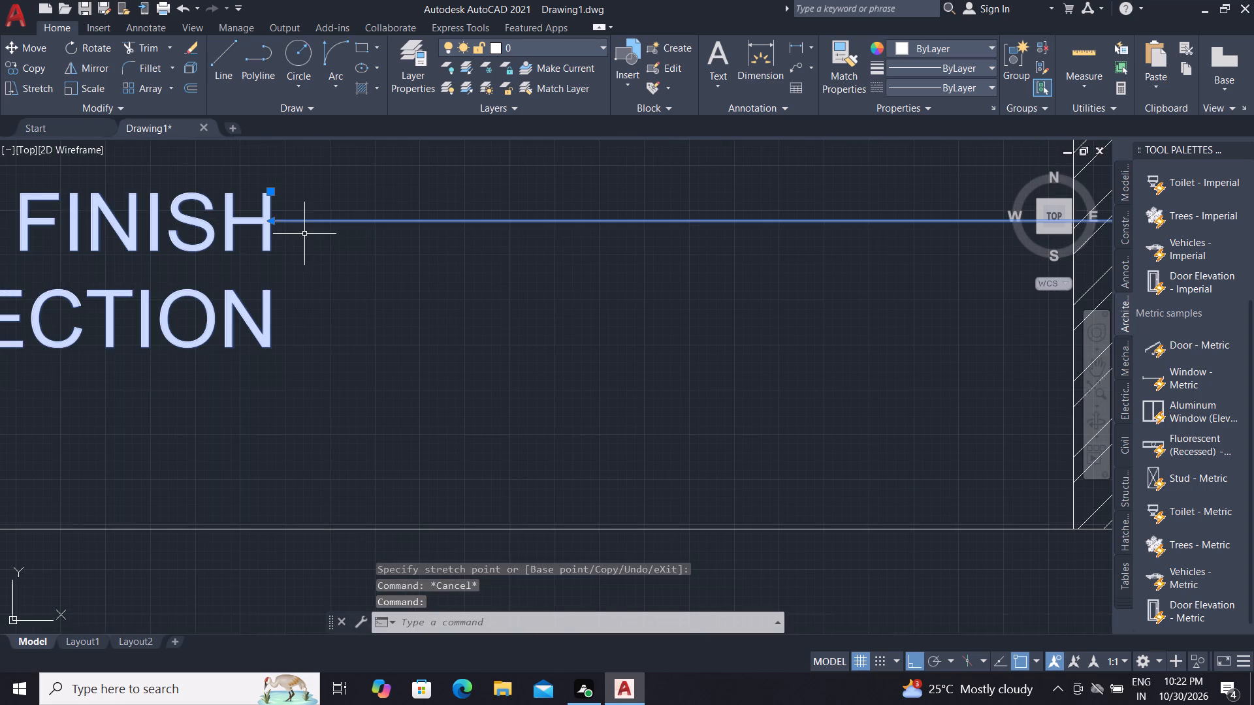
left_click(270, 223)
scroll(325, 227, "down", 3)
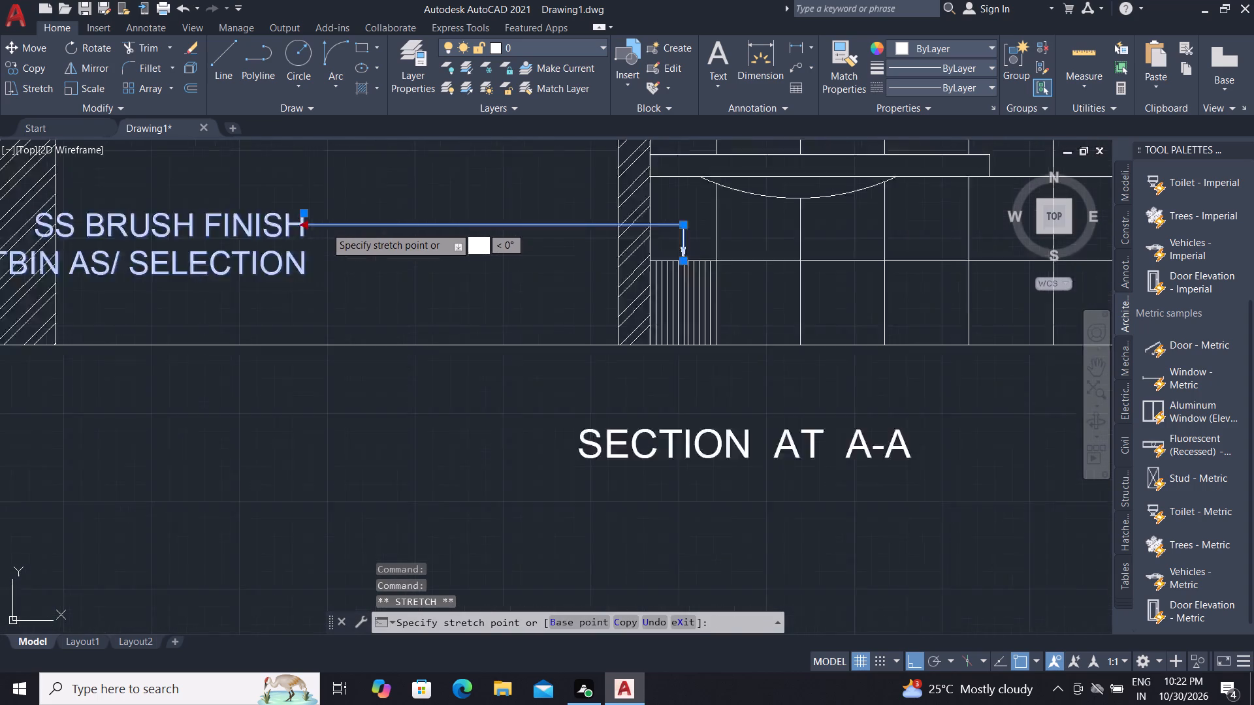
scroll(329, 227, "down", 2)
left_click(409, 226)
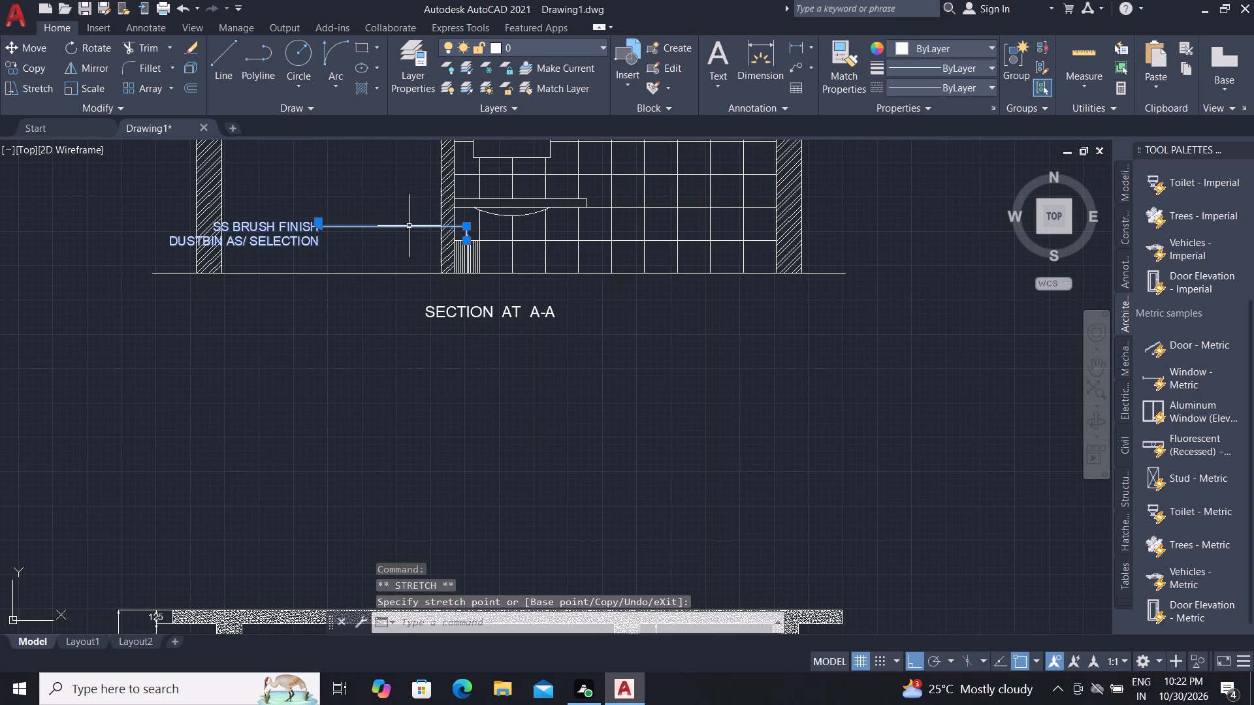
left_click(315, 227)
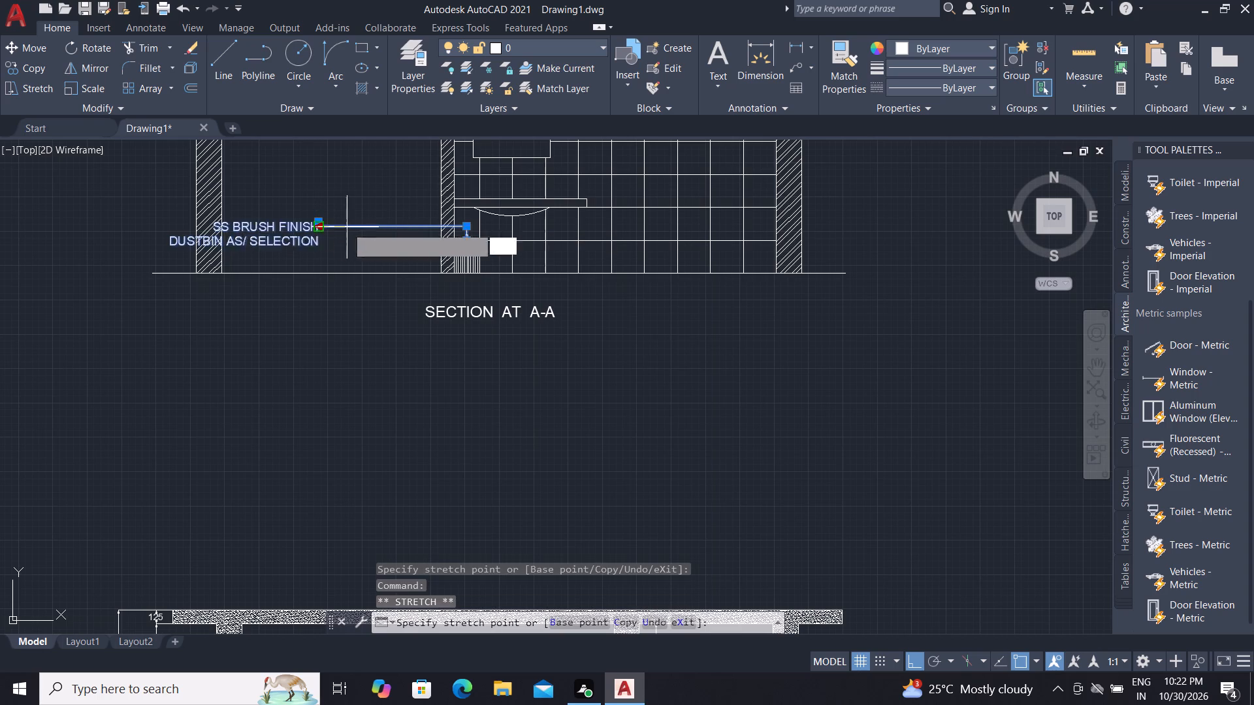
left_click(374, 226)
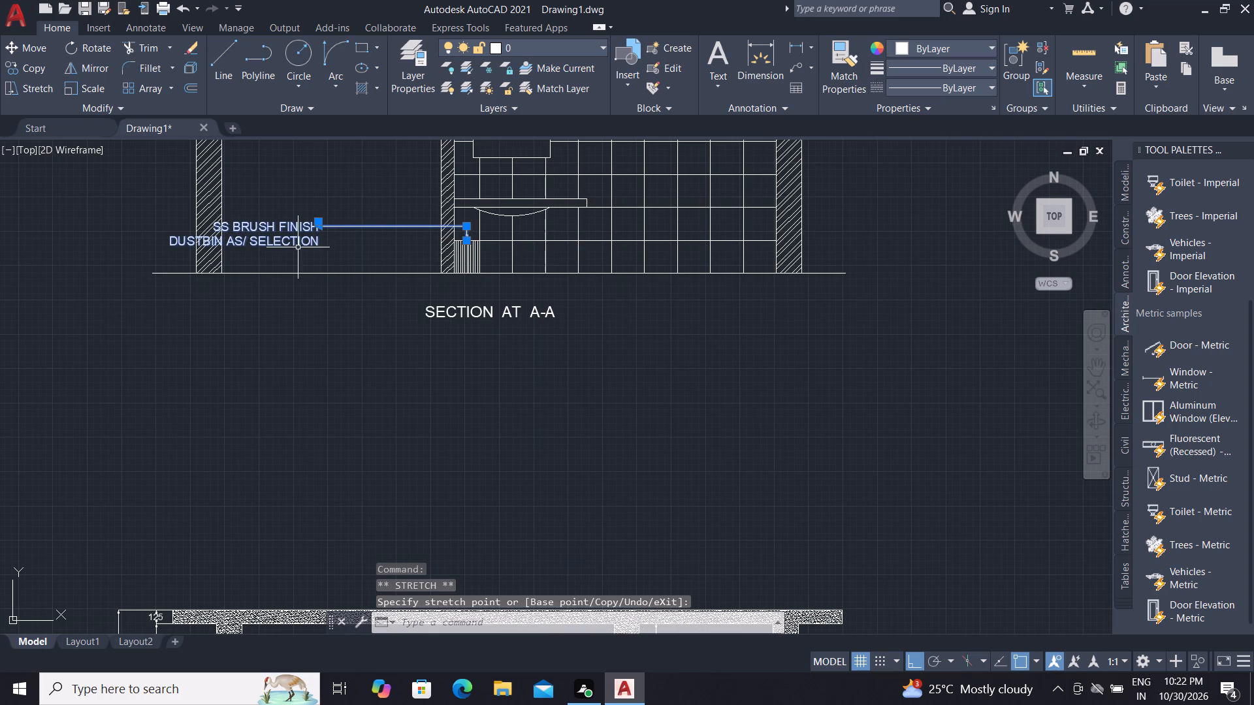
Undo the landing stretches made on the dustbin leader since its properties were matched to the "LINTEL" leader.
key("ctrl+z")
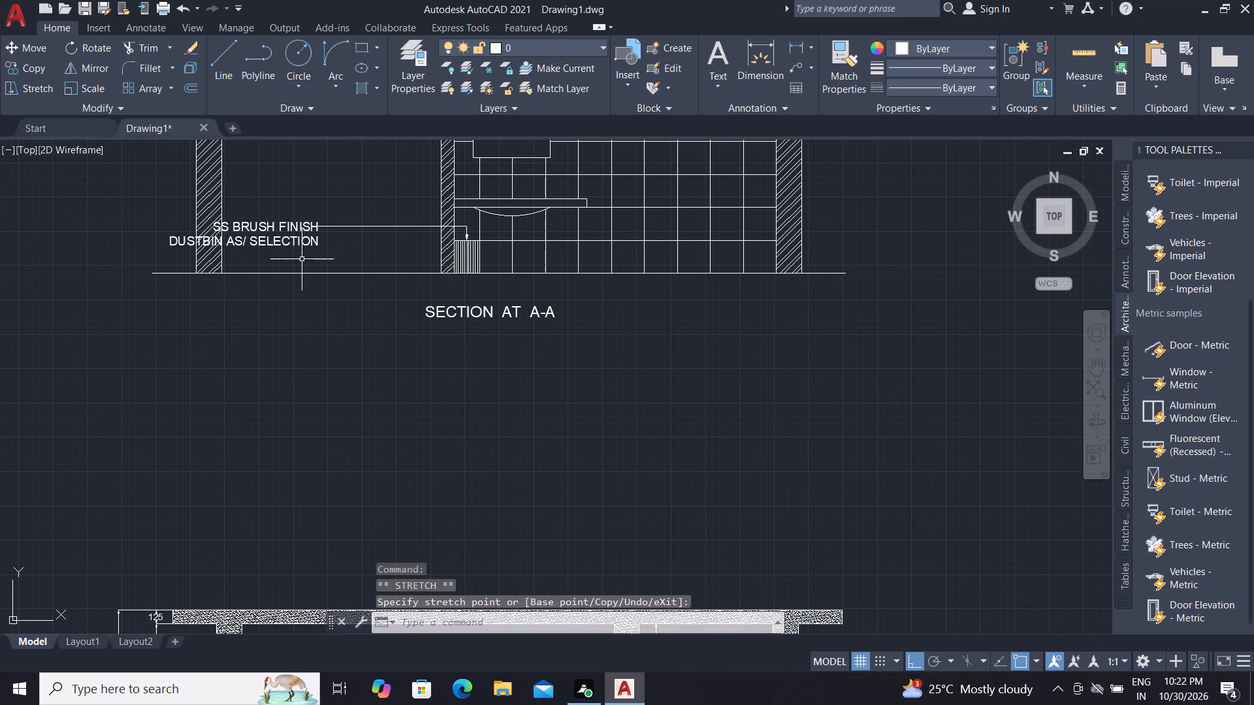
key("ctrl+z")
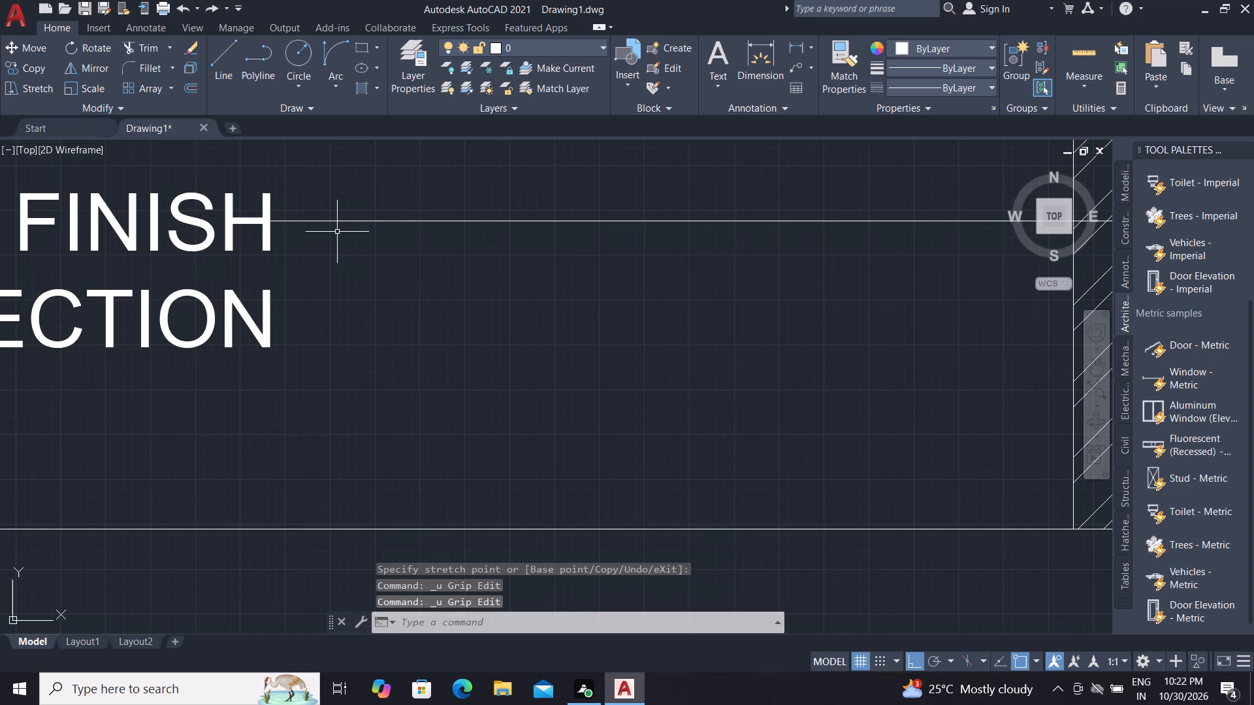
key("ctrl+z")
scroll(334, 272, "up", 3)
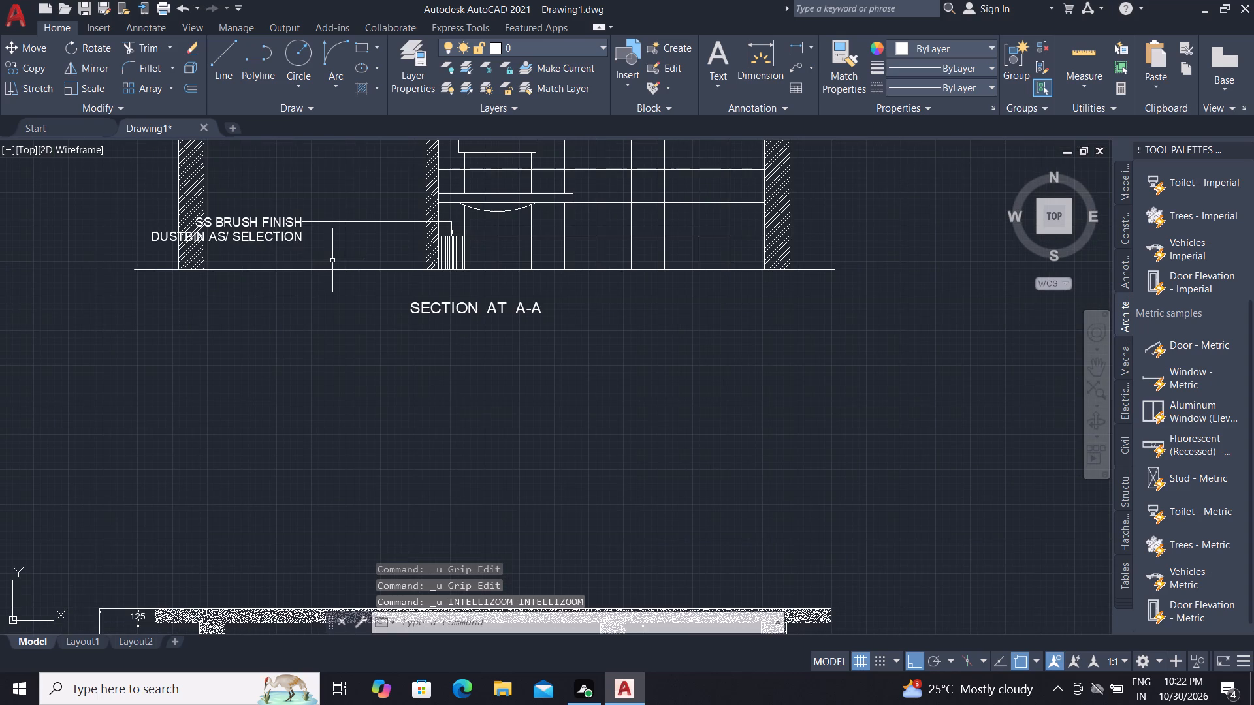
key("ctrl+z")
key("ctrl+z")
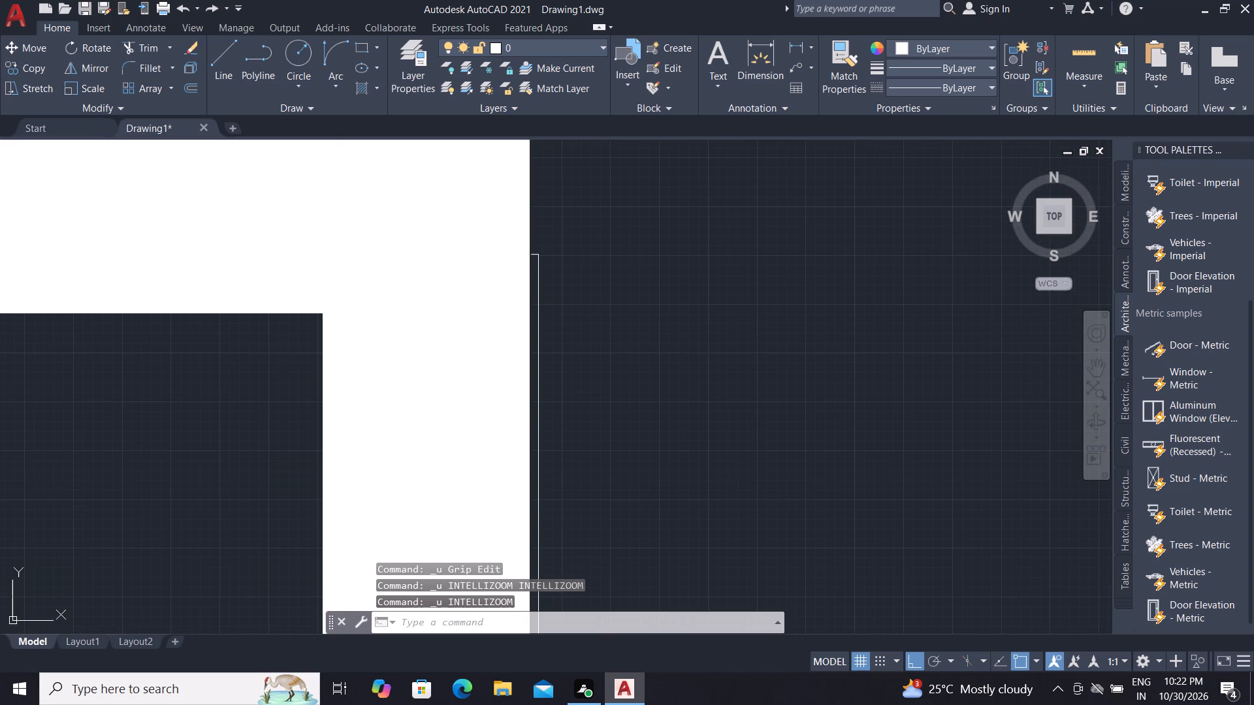
Stretch the dustbin leader's landing horizontally through the adjacent hatched wall so its two-line text sits just clear of the wall's outer face.
scroll(340, 261, "down", 6)
scroll(380, 253, "up", 3)
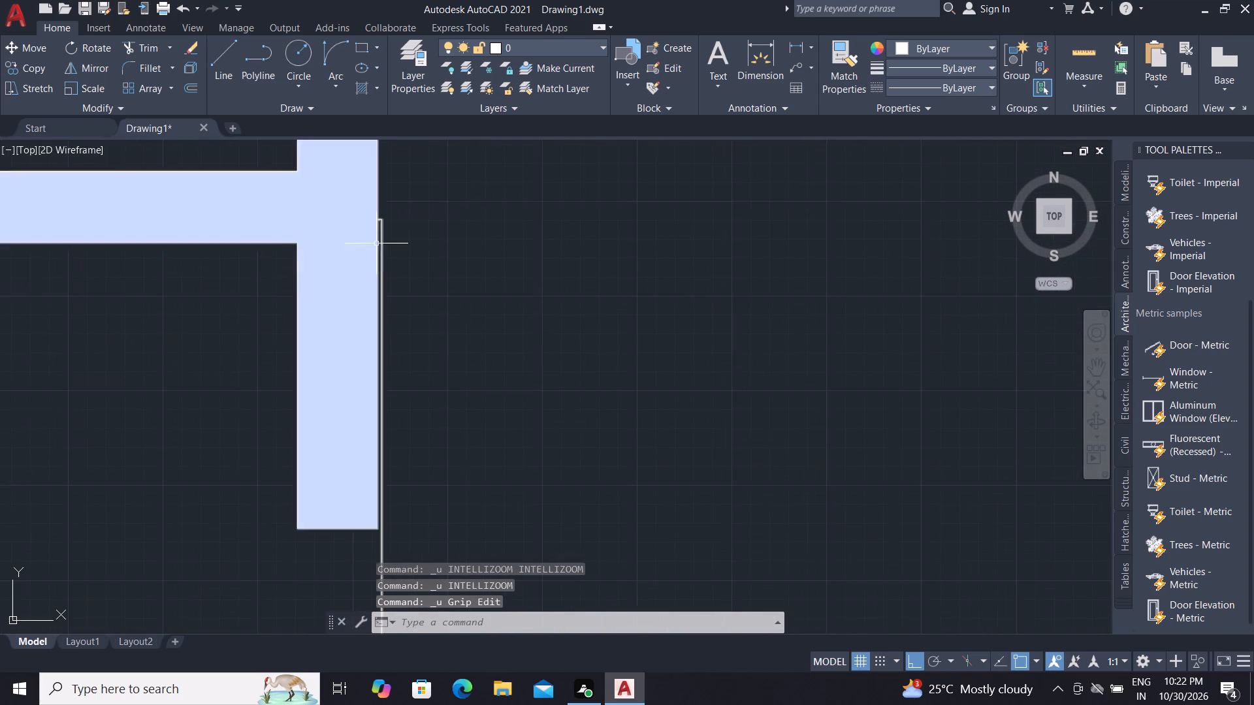
scroll(376, 241, "up", 2)
left_click(387, 187)
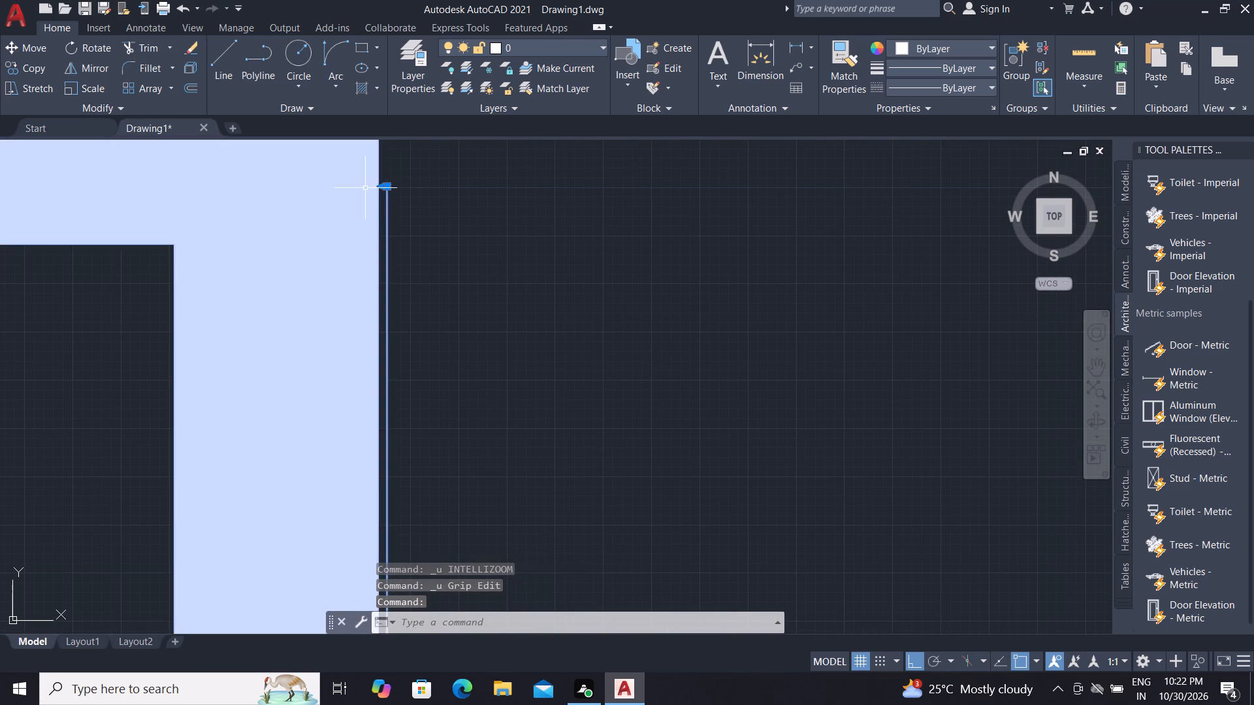
scroll(357, 189, "up", 4)
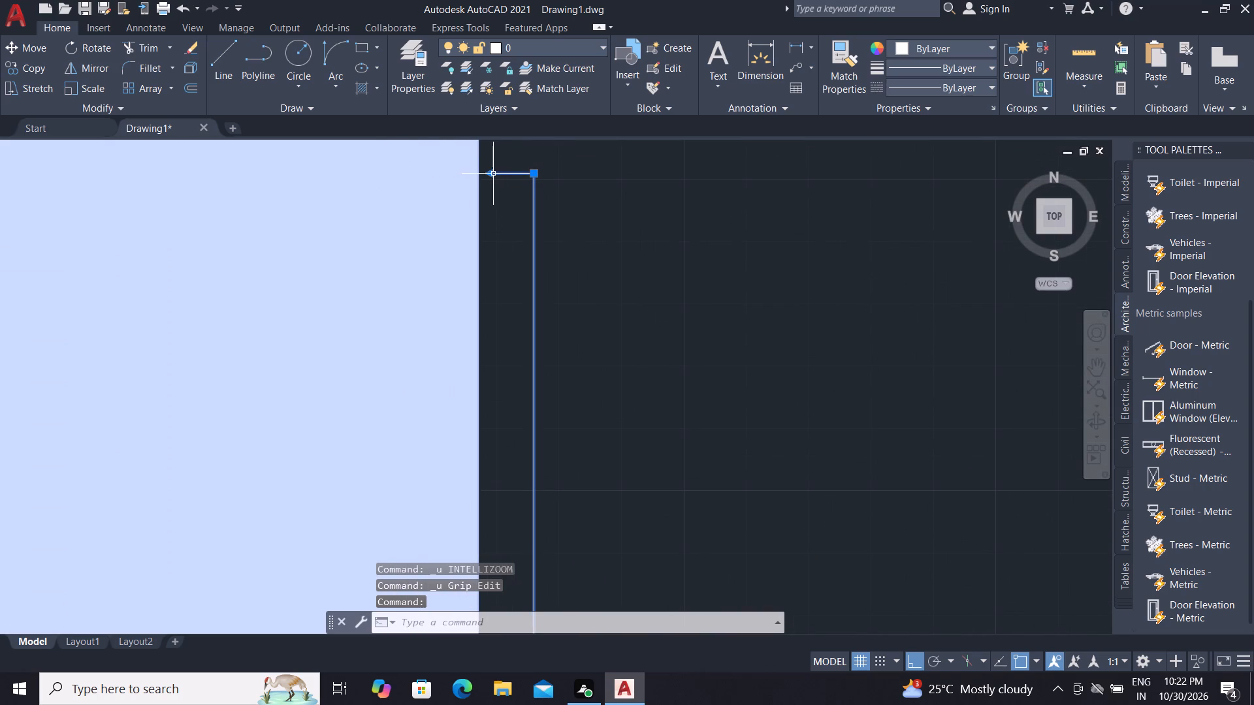
left_click(491, 174)
scroll(499, 178, "down", 3)
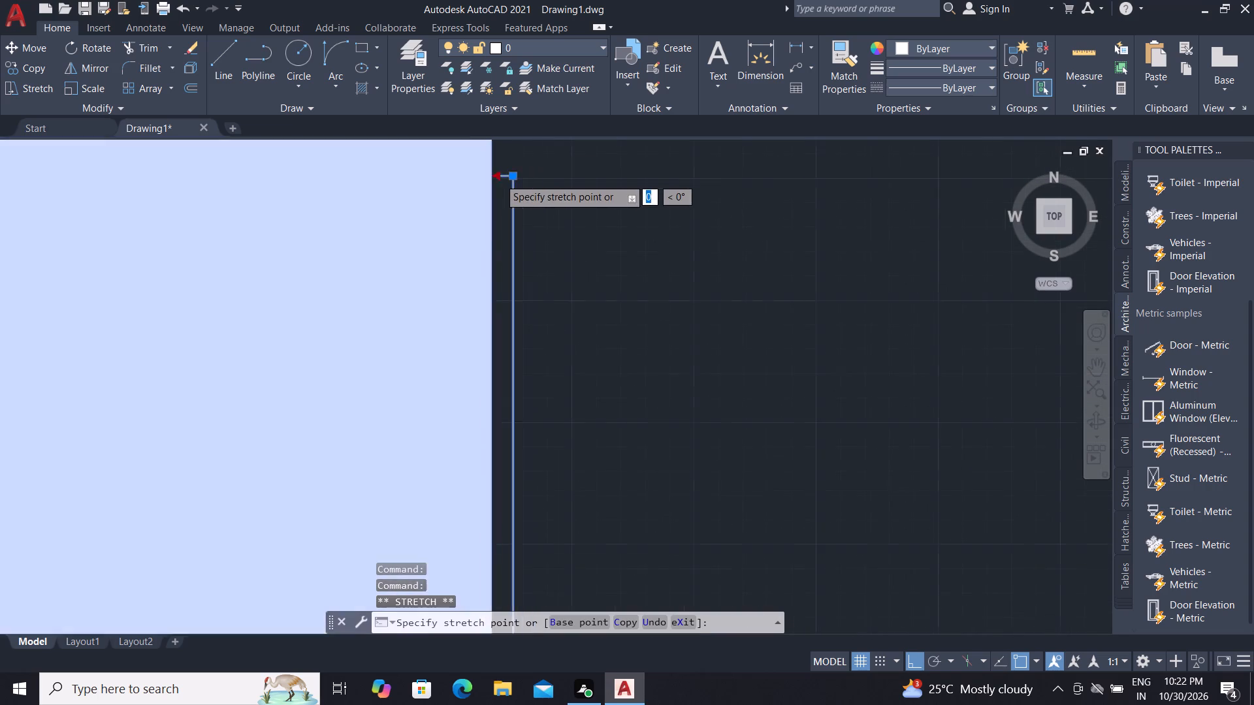
scroll(495, 180, "down", 12)
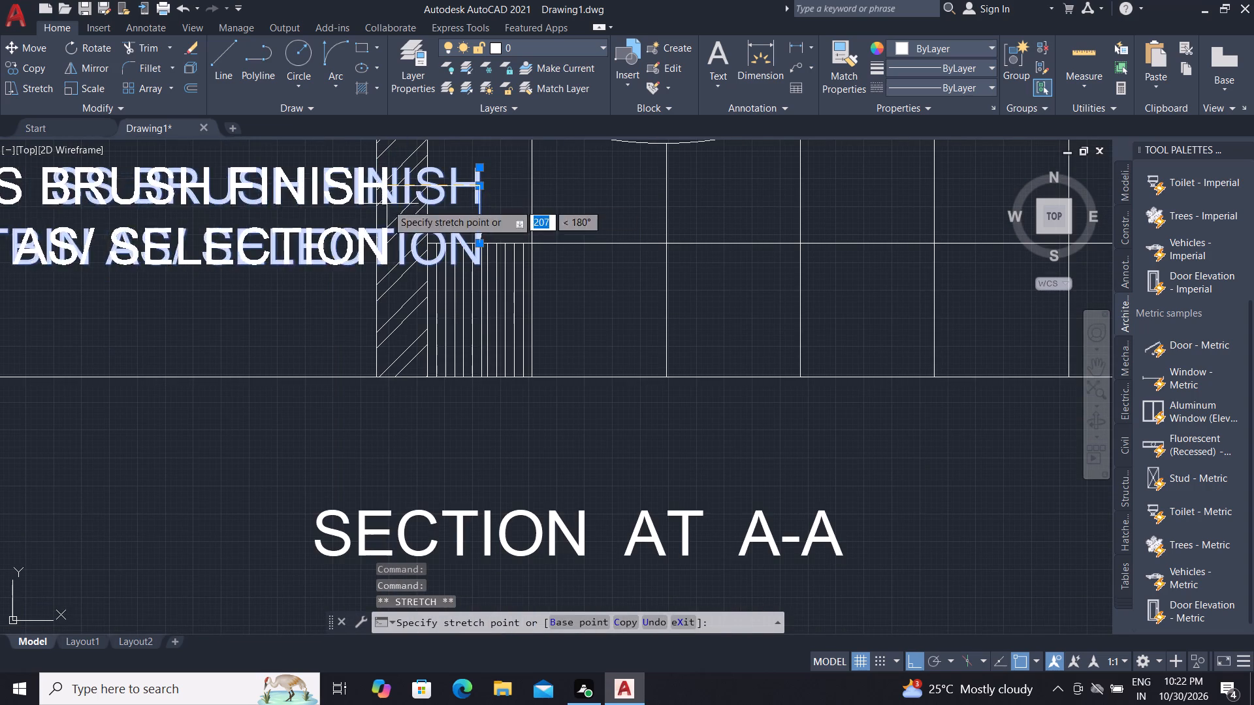
left_click(308, 204)
scroll(320, 208, "down", 2)
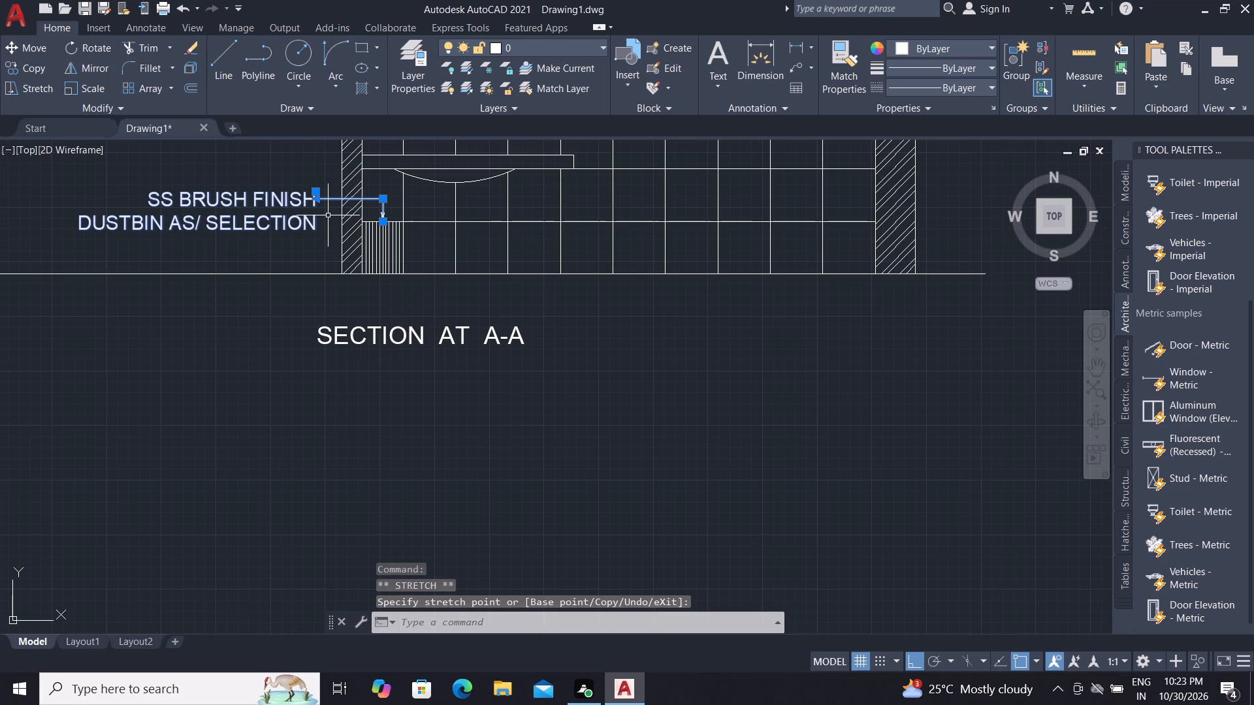
key("Escape")
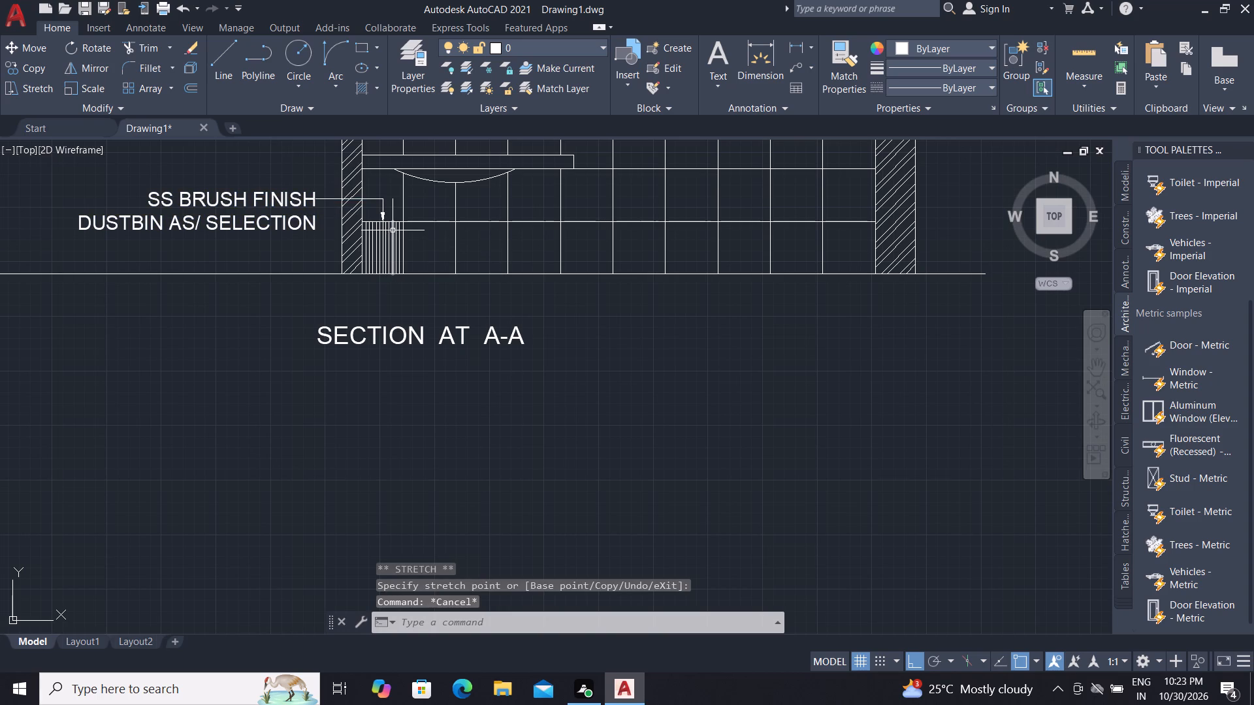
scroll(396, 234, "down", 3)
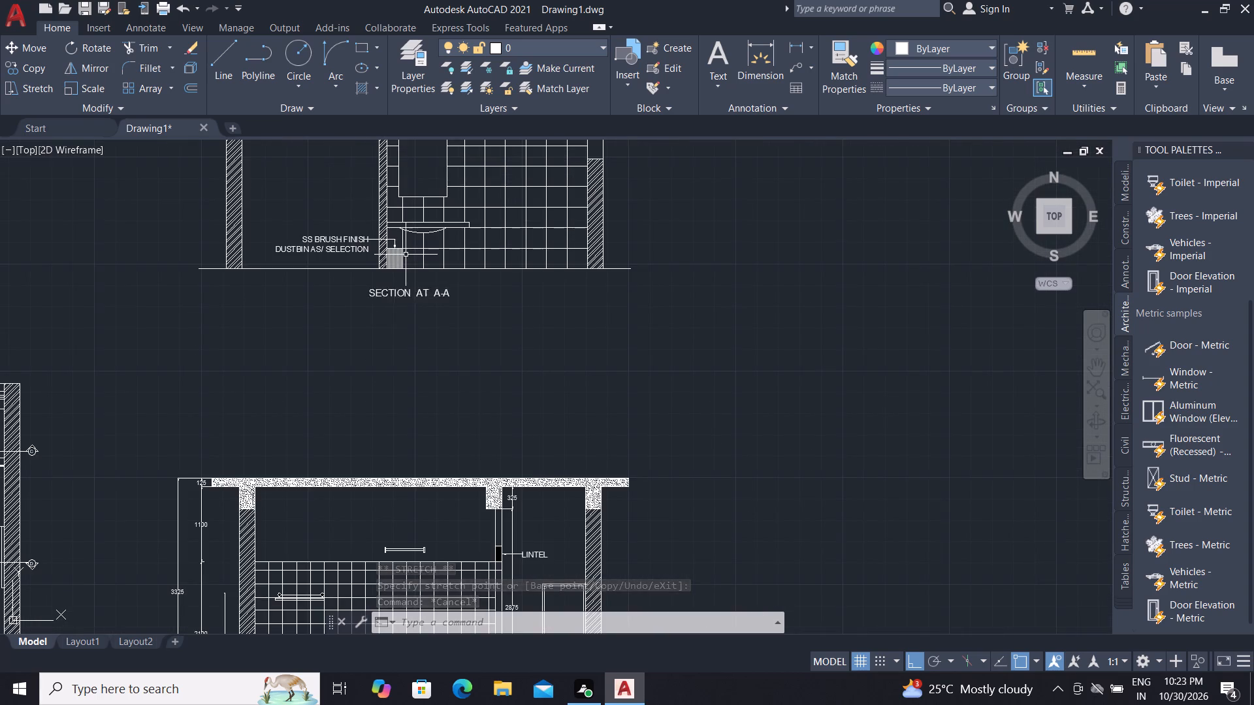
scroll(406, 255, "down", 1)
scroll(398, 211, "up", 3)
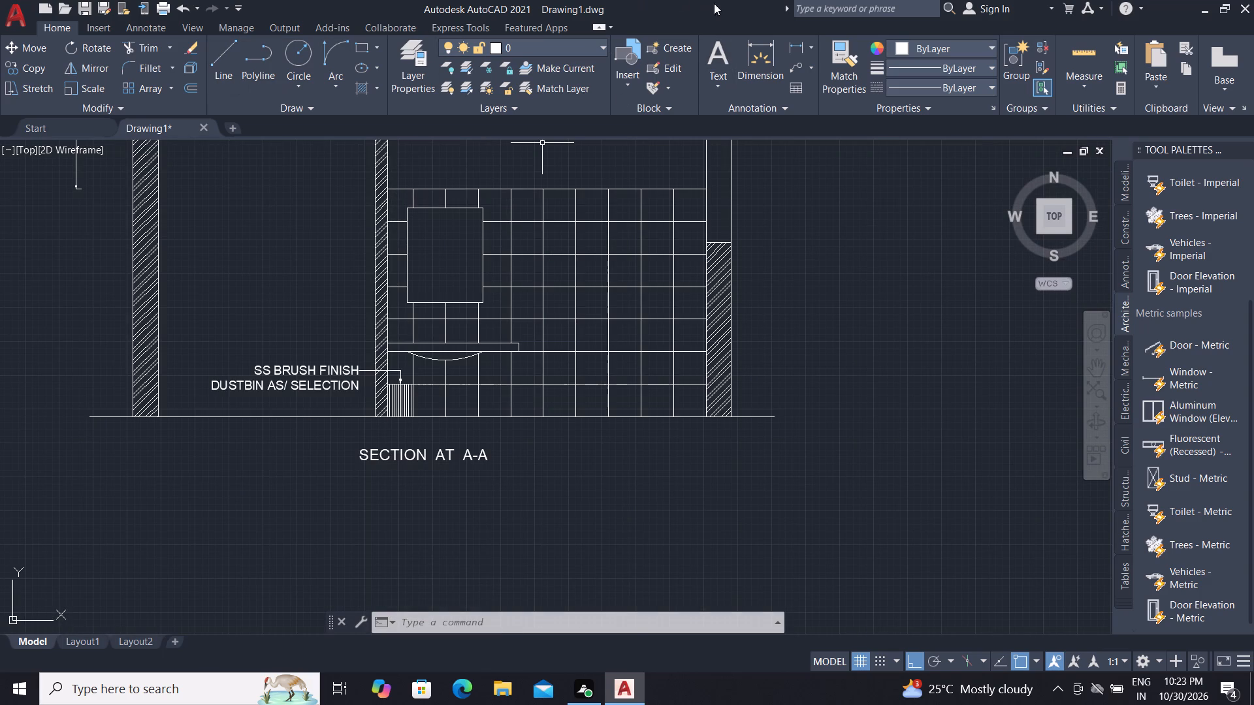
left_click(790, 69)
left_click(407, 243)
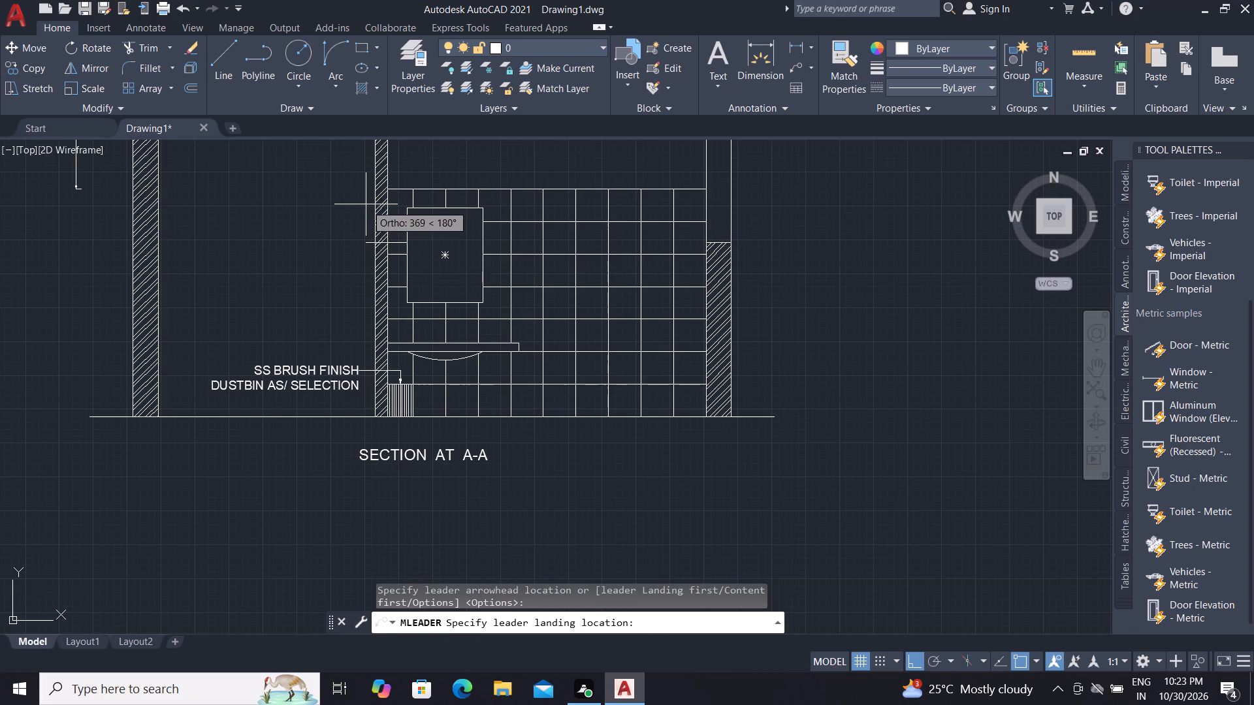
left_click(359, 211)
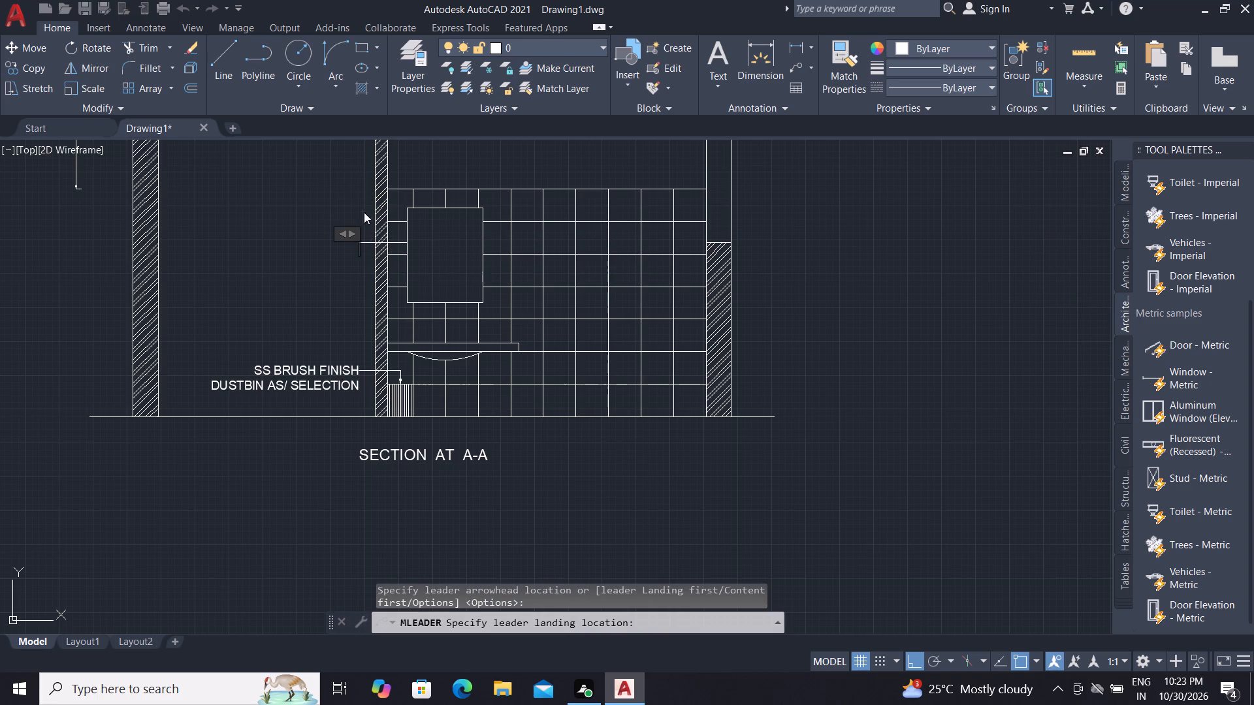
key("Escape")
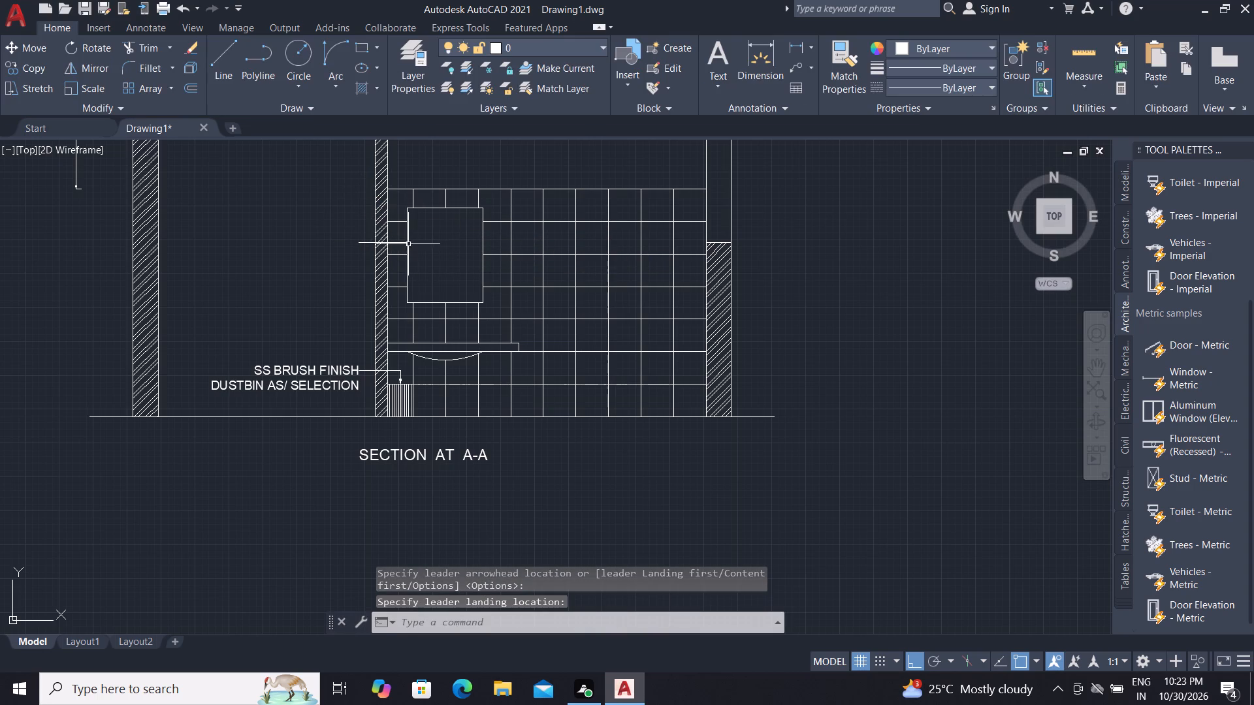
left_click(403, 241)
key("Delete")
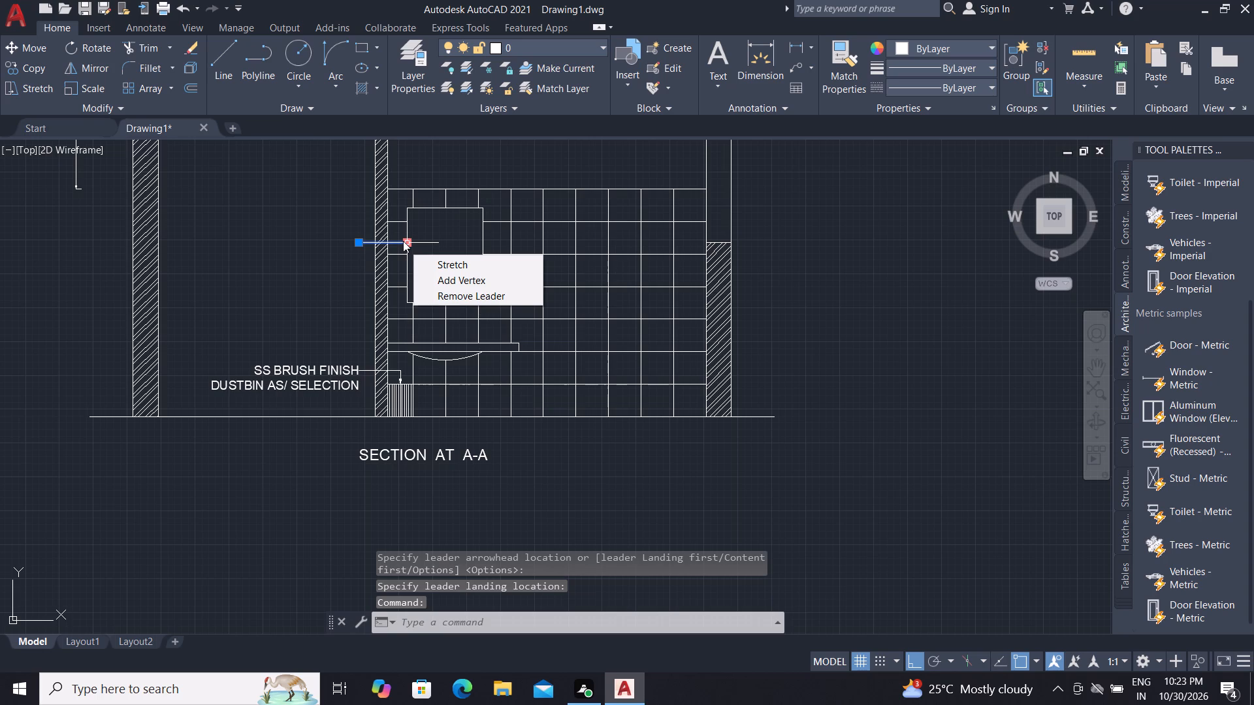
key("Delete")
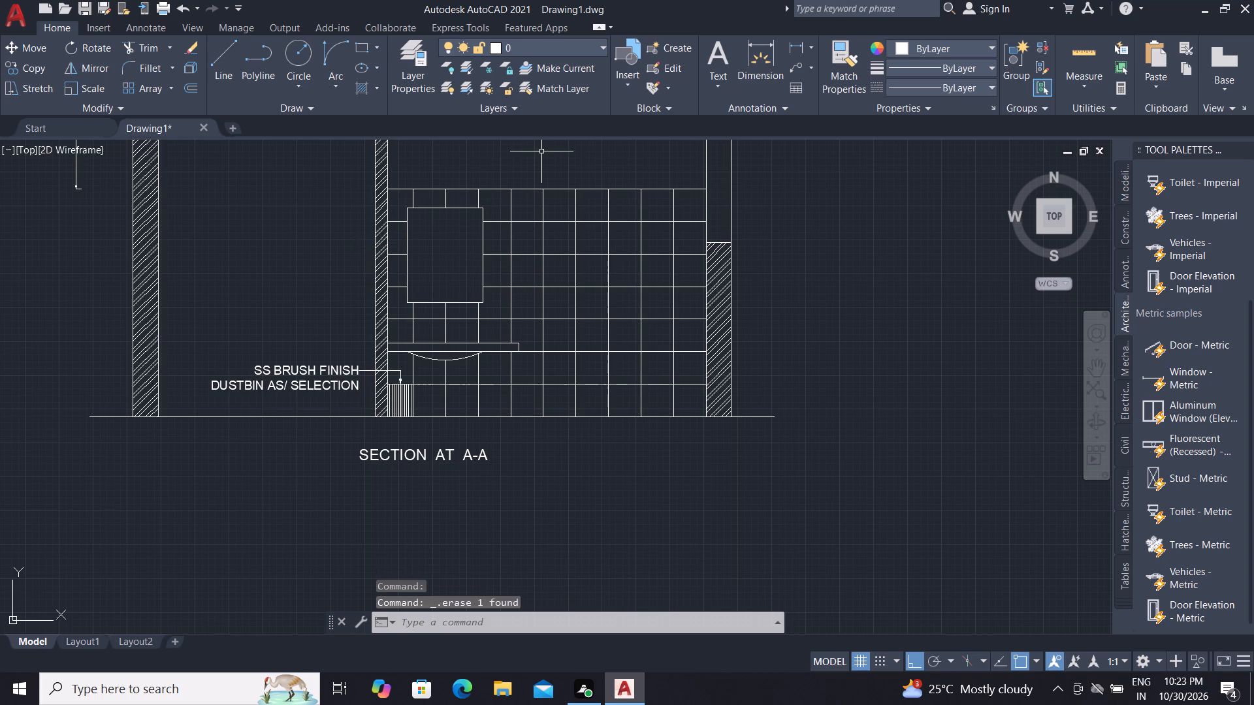
Add a multileader from the mirror panel's wall-side edge diagonally up through the adjacent hatched wall, with the text "SS STUD AS PER DETAIL".
left_click(792, 65)
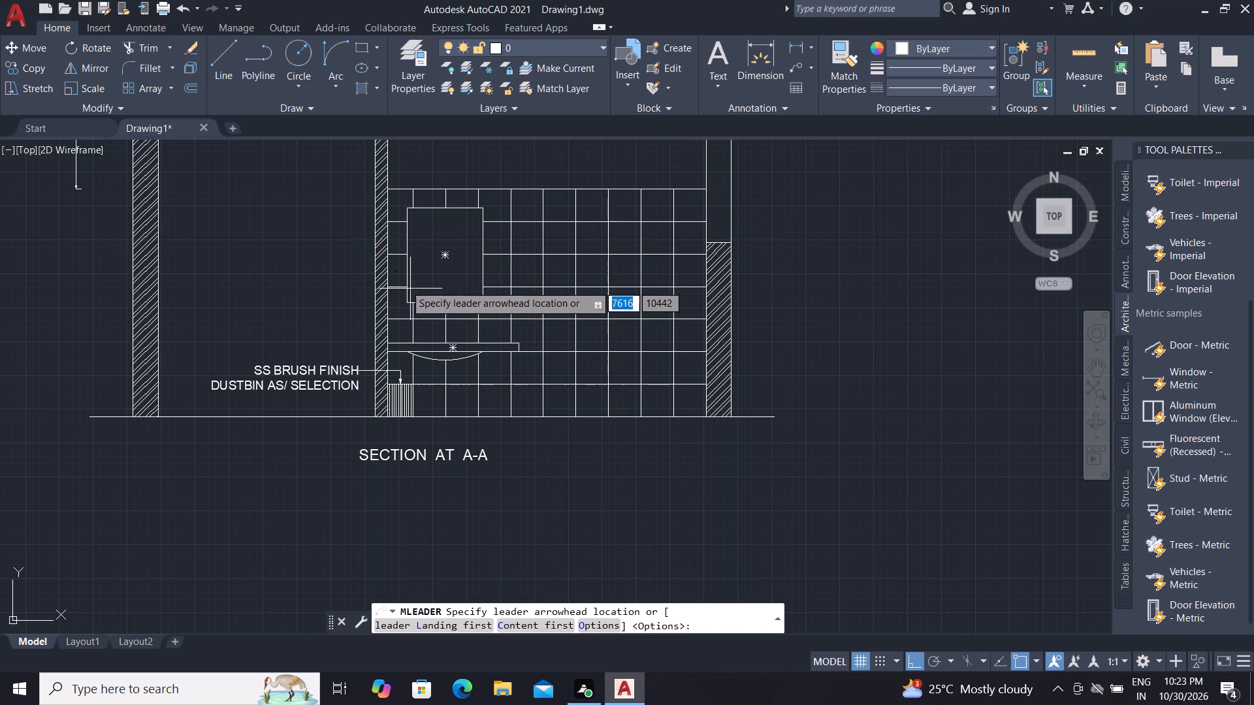
left_click(408, 271)
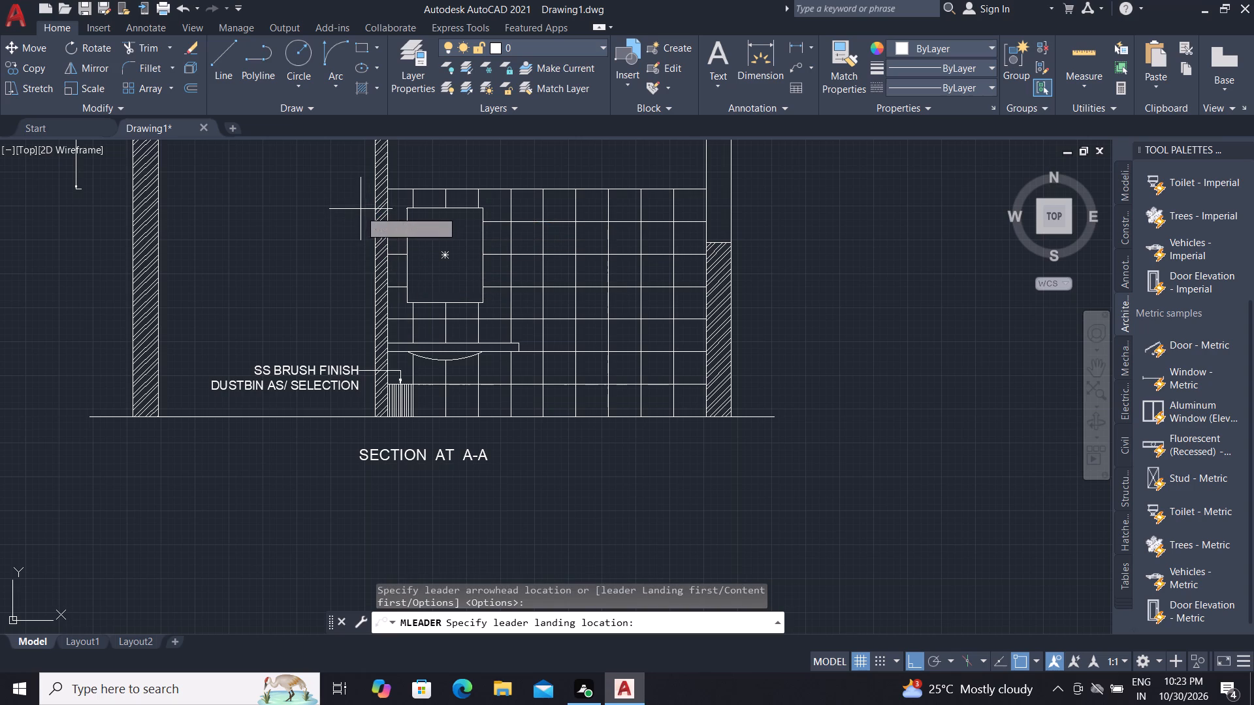
key("F8")
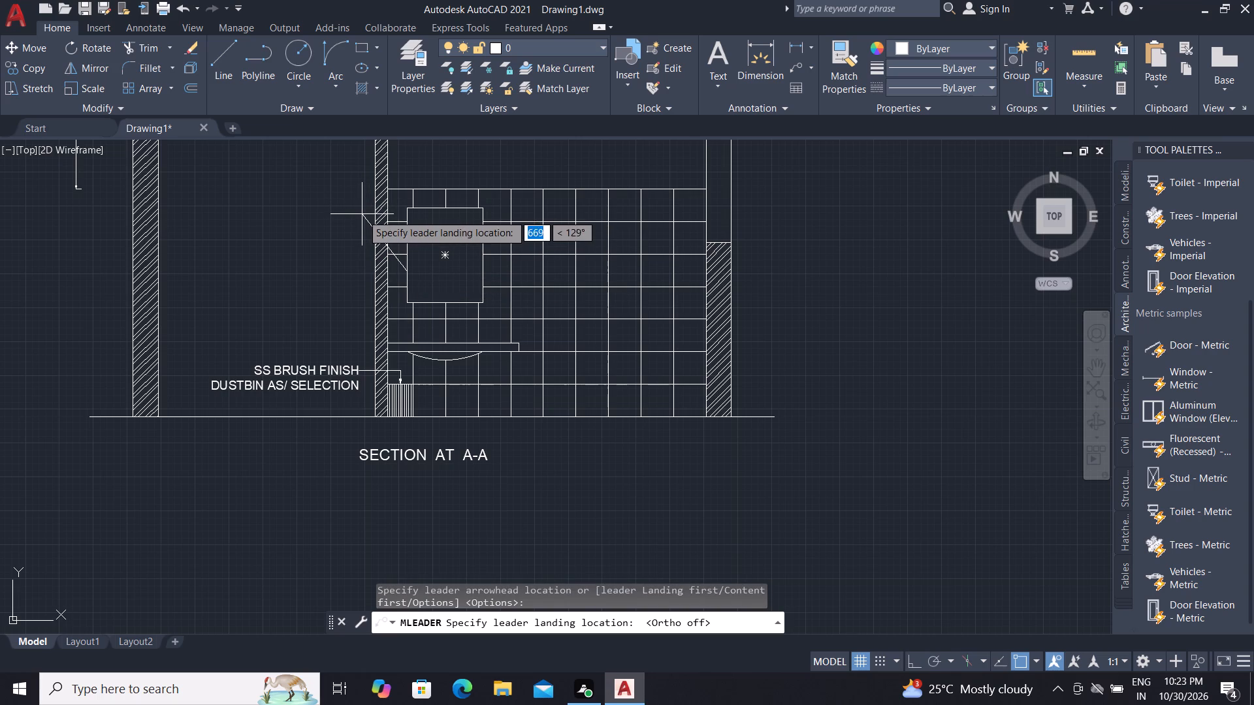
left_click(362, 213)
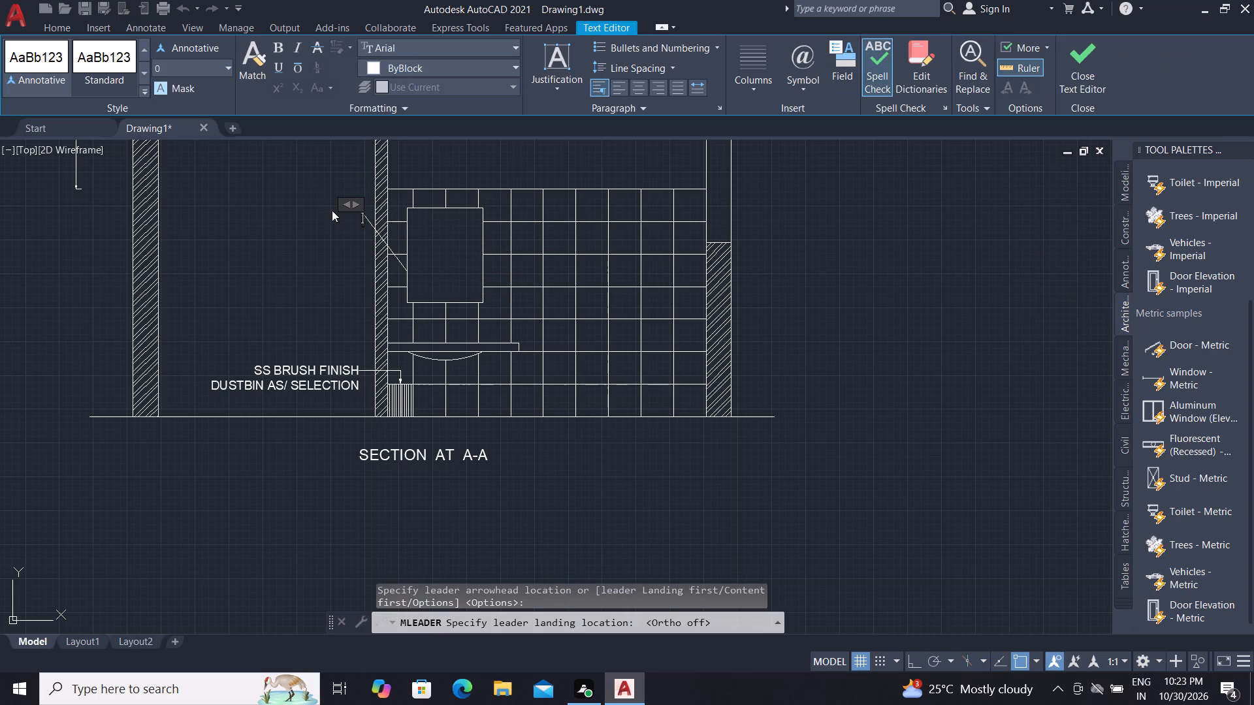
type("SS")
key("space")
type("STU")
key("d")
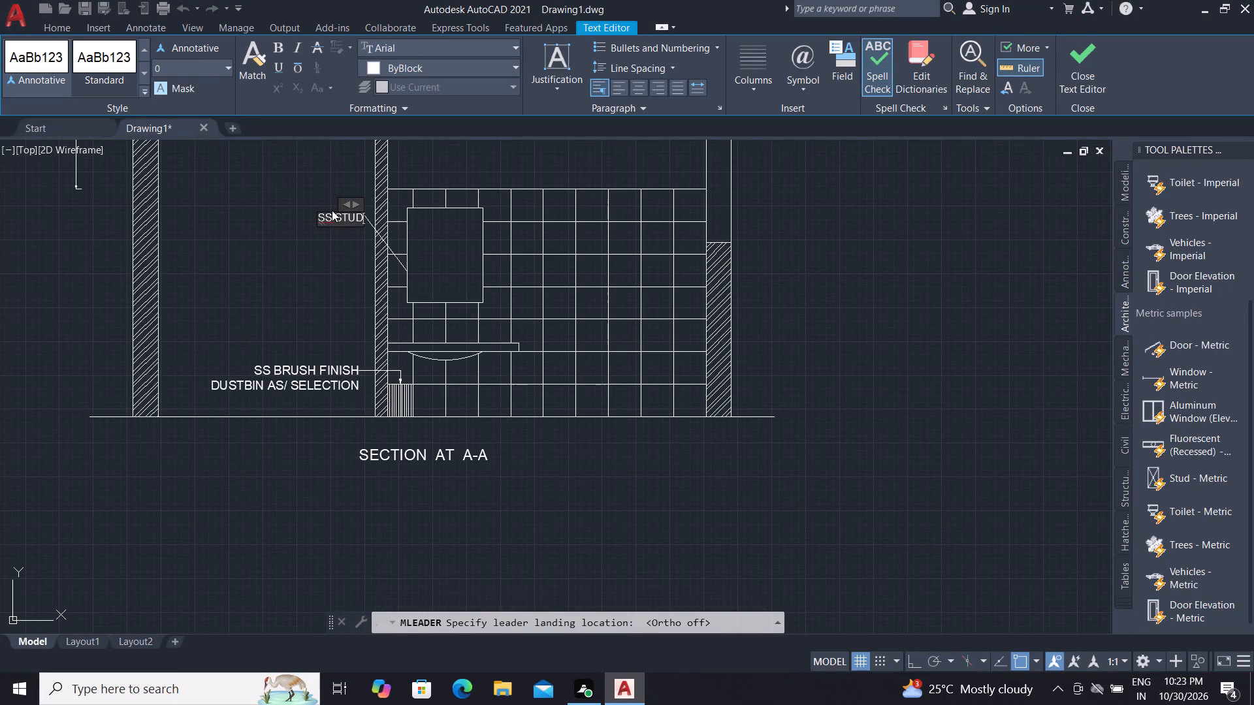
key("space")
type("AS")
key("space")
key("p")
type("ER")
key("space")
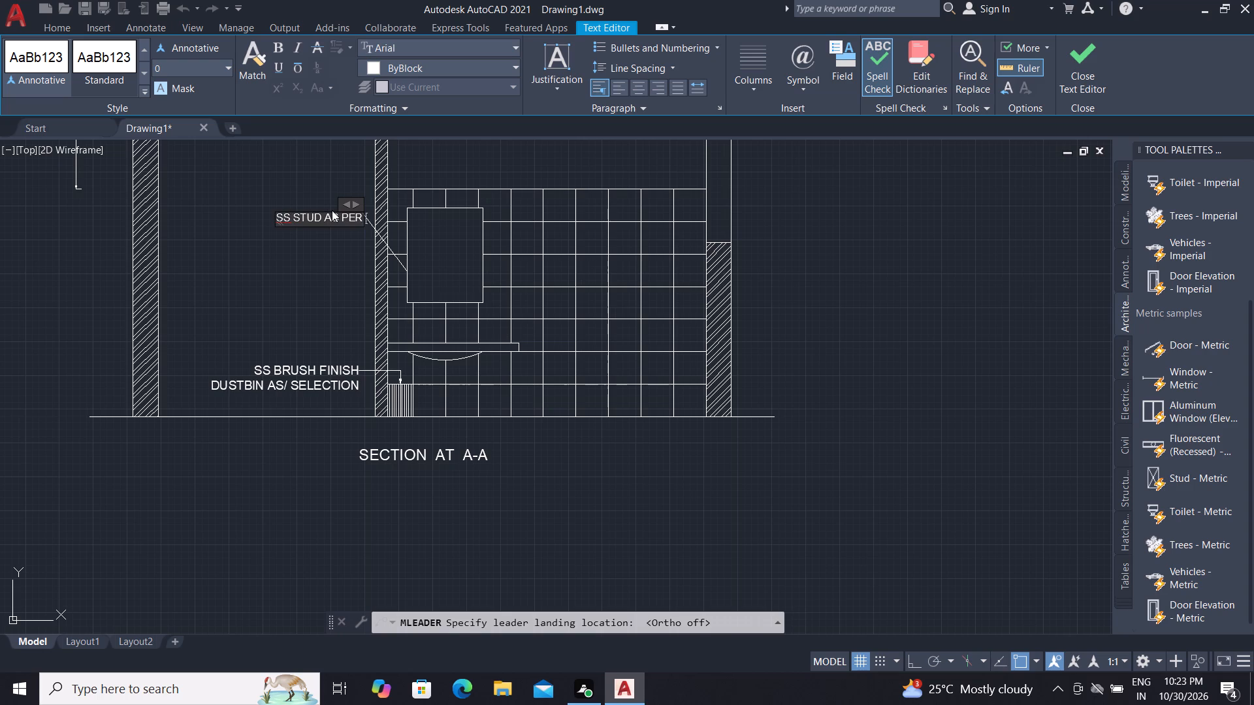
type("DETAIL")
key("space")
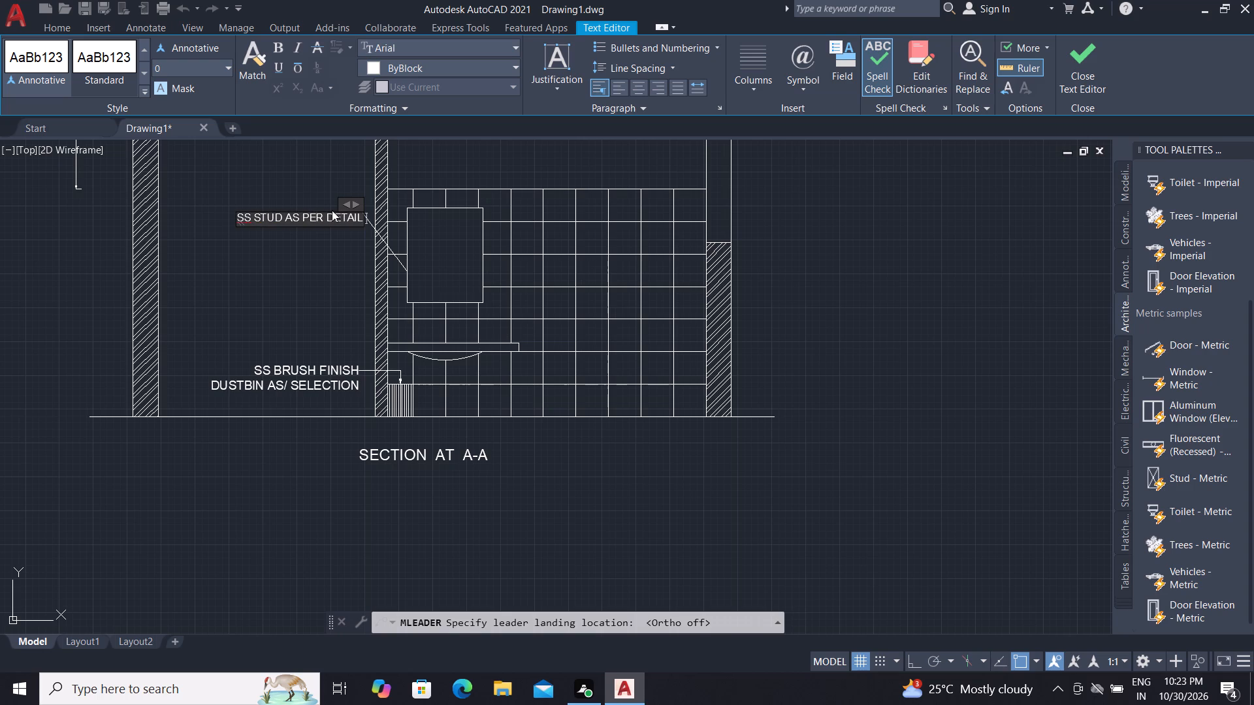
left_click(321, 188)
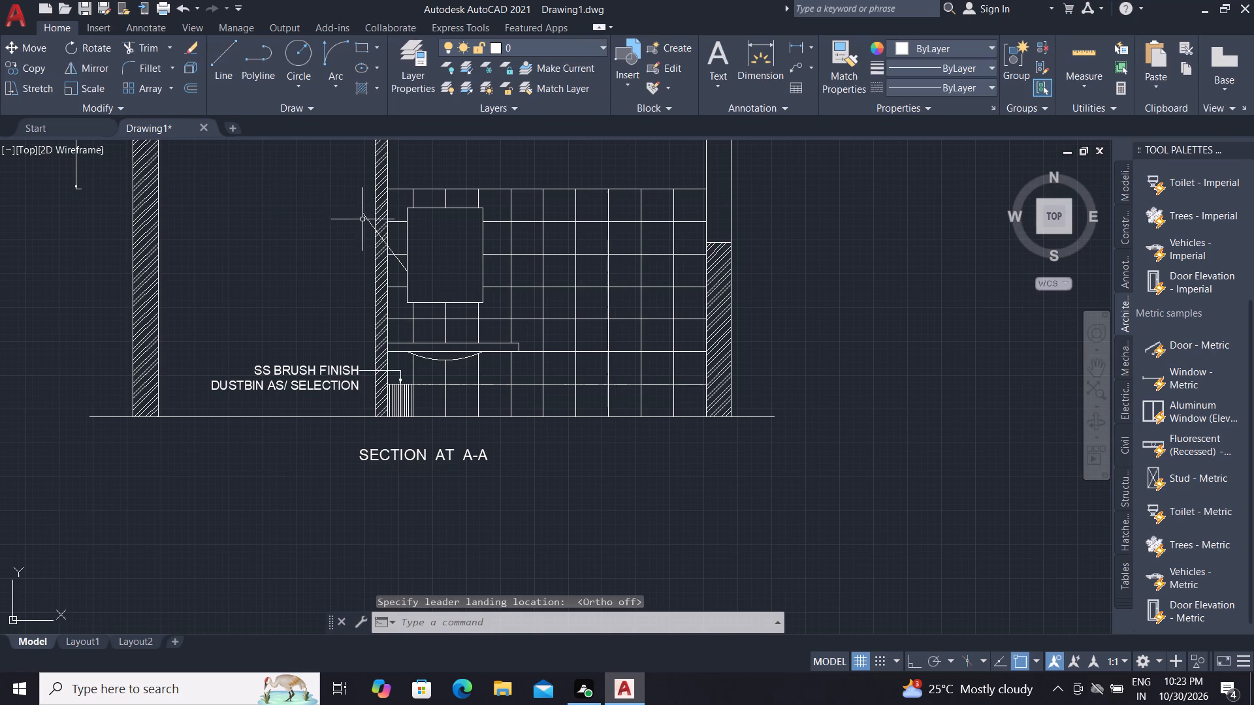
Match the properties of the "SS STUD AS PER DETAIL" leader to those of the dustbin leader.
left_click(837, 75)
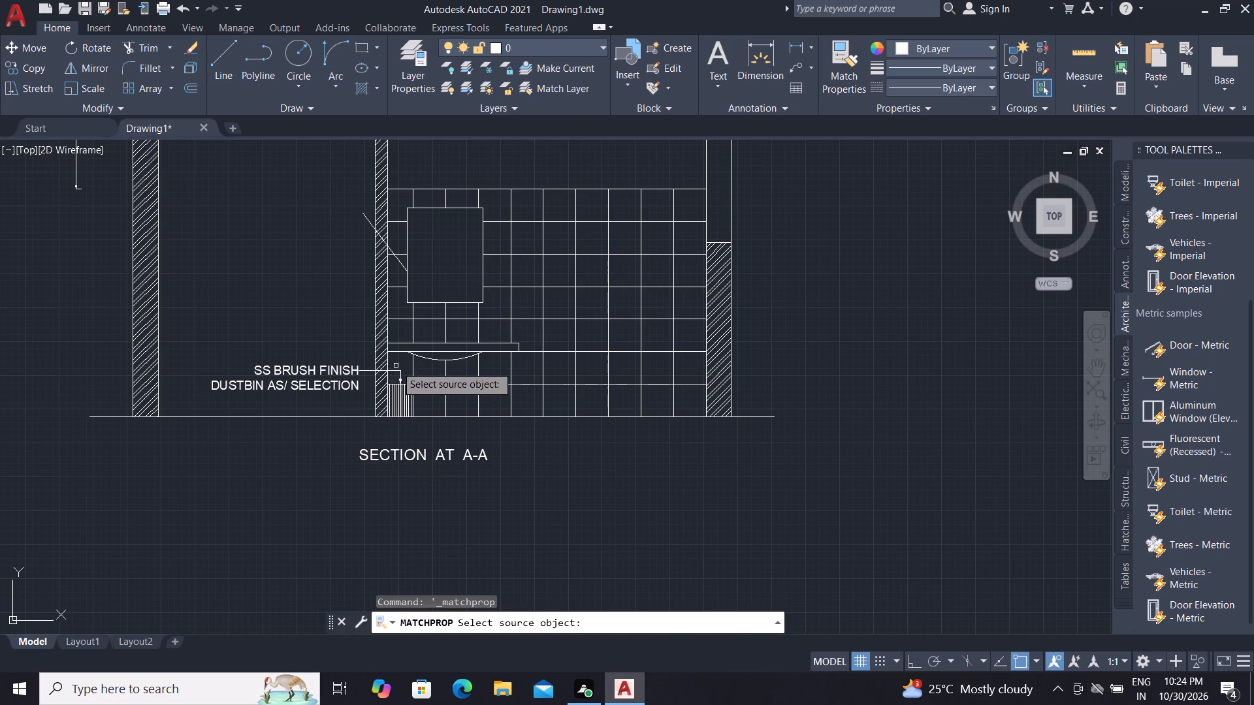
left_click(398, 368)
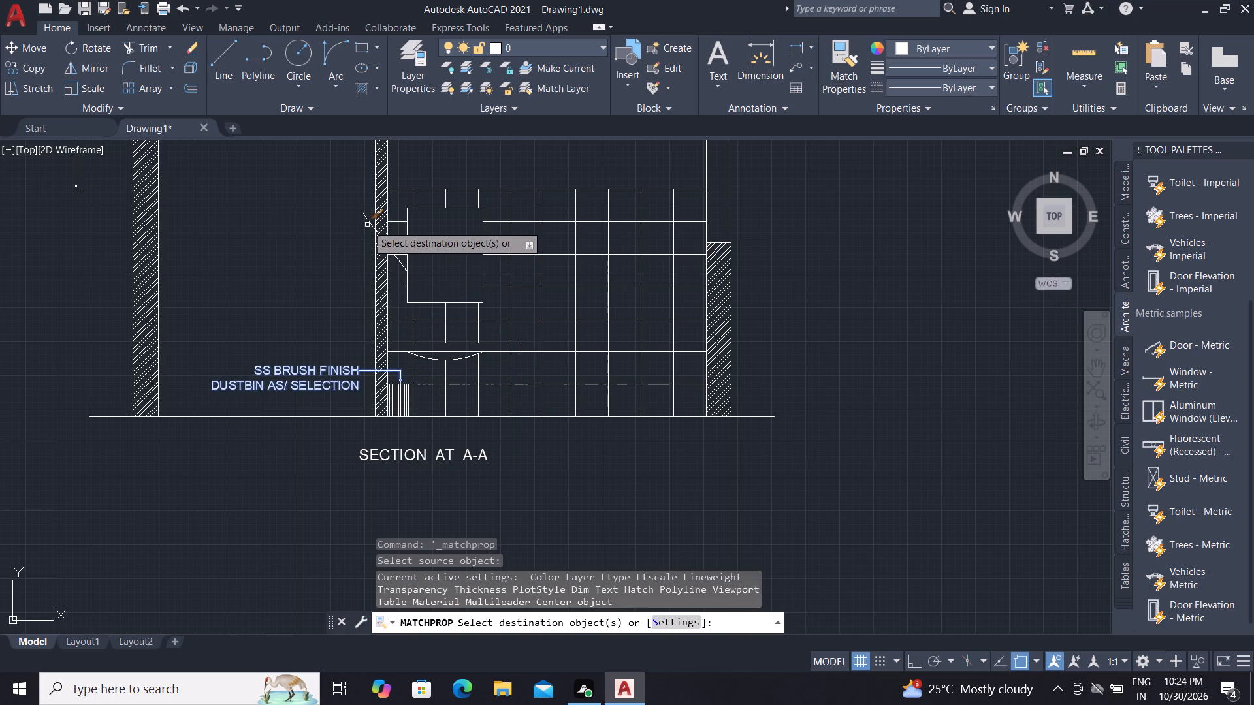
left_click(369, 219)
key("Escape")
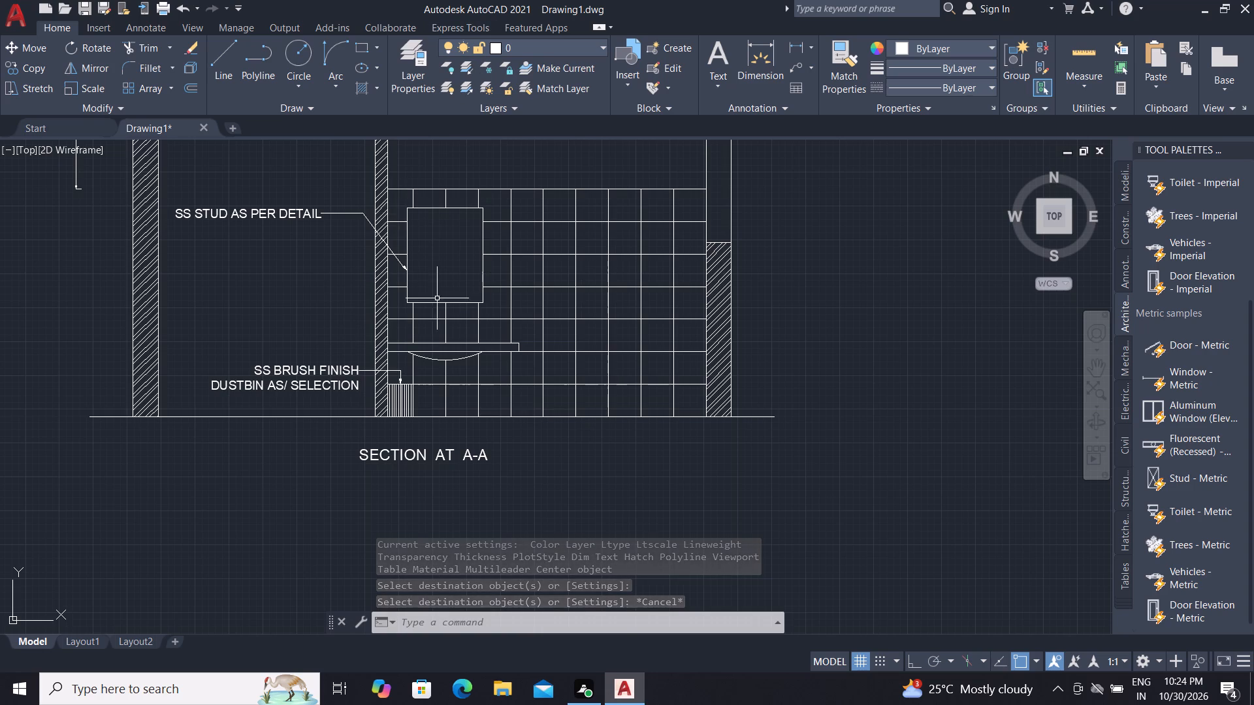
Draw a small circle above the mirror panel, centred about 112 above the top line of the tile grid.
scroll(453, 341, "down", 1)
scroll(421, 204, "up", 2)
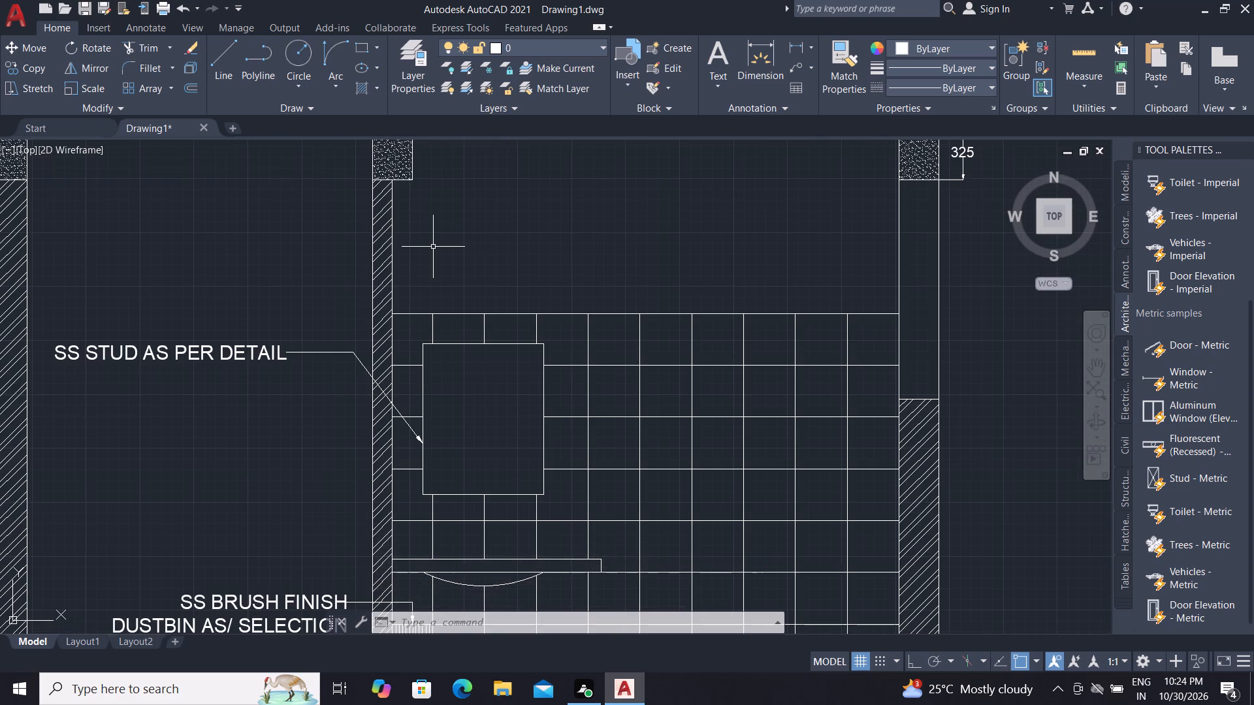
type("C")
key("space")
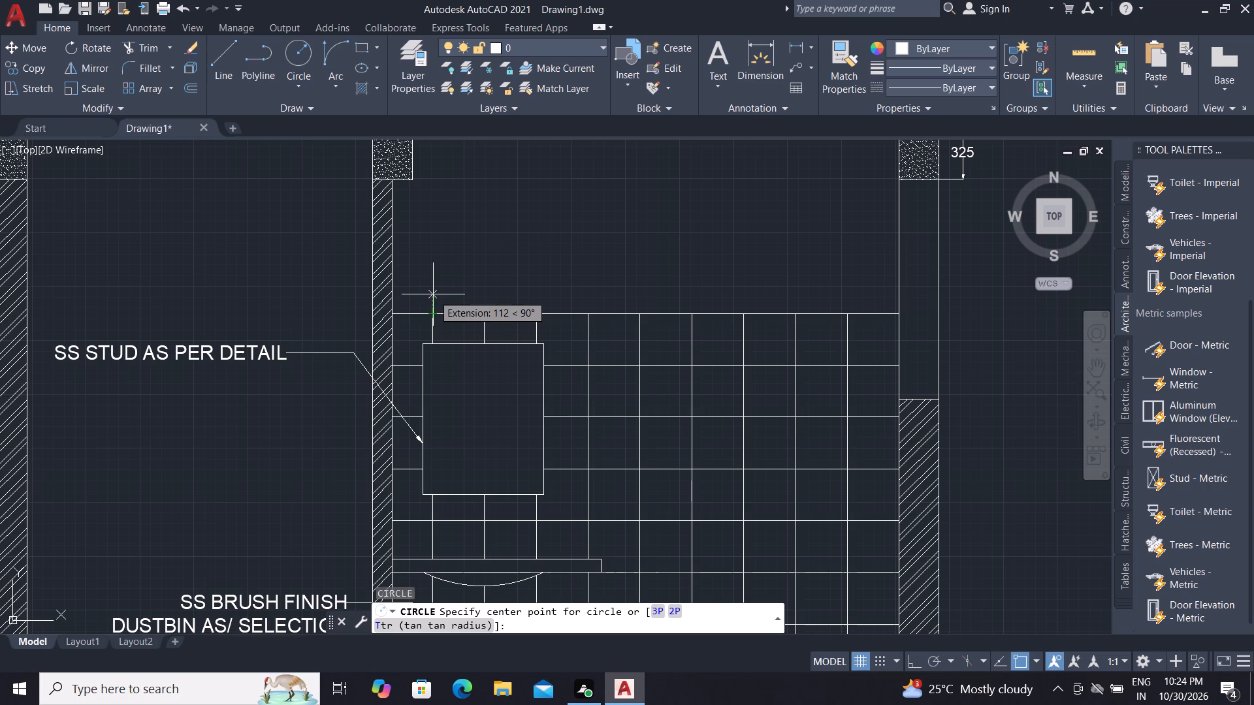
left_click(433, 294)
left_click(439, 302)
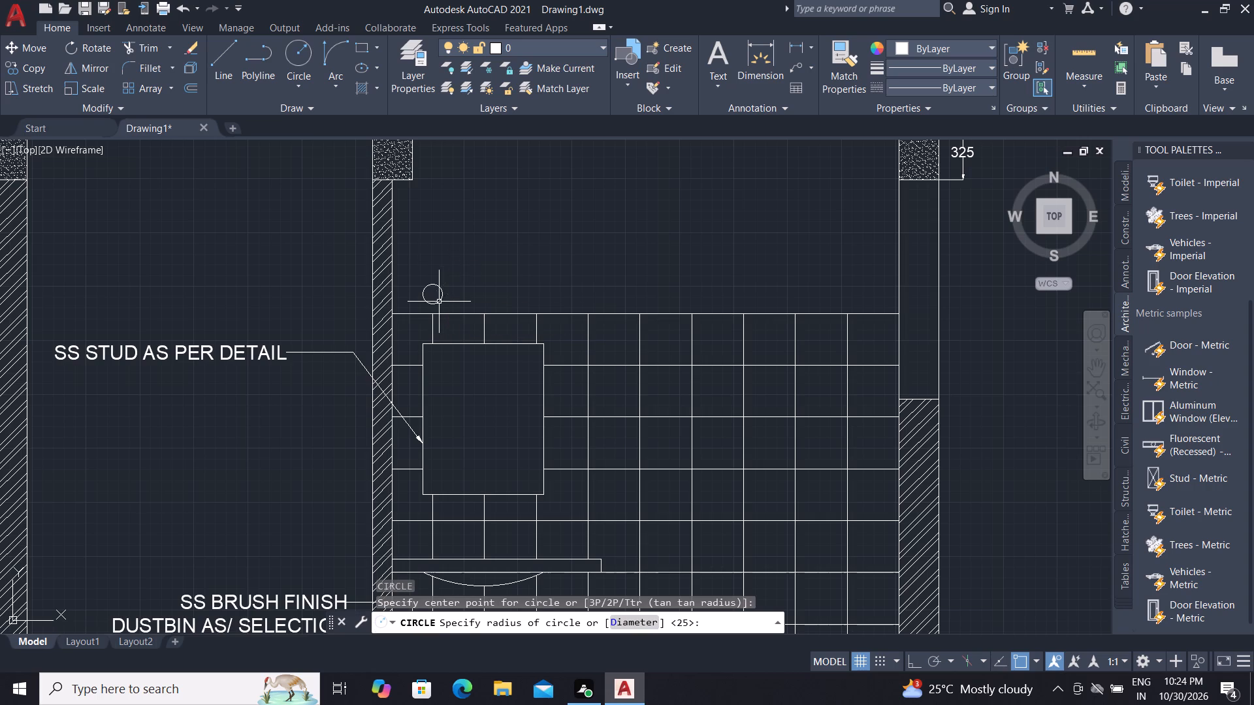
Move the small circle by its bottom quadrant so it rests on the tile grid's top line above the mirror panel.
left_click(437, 304)
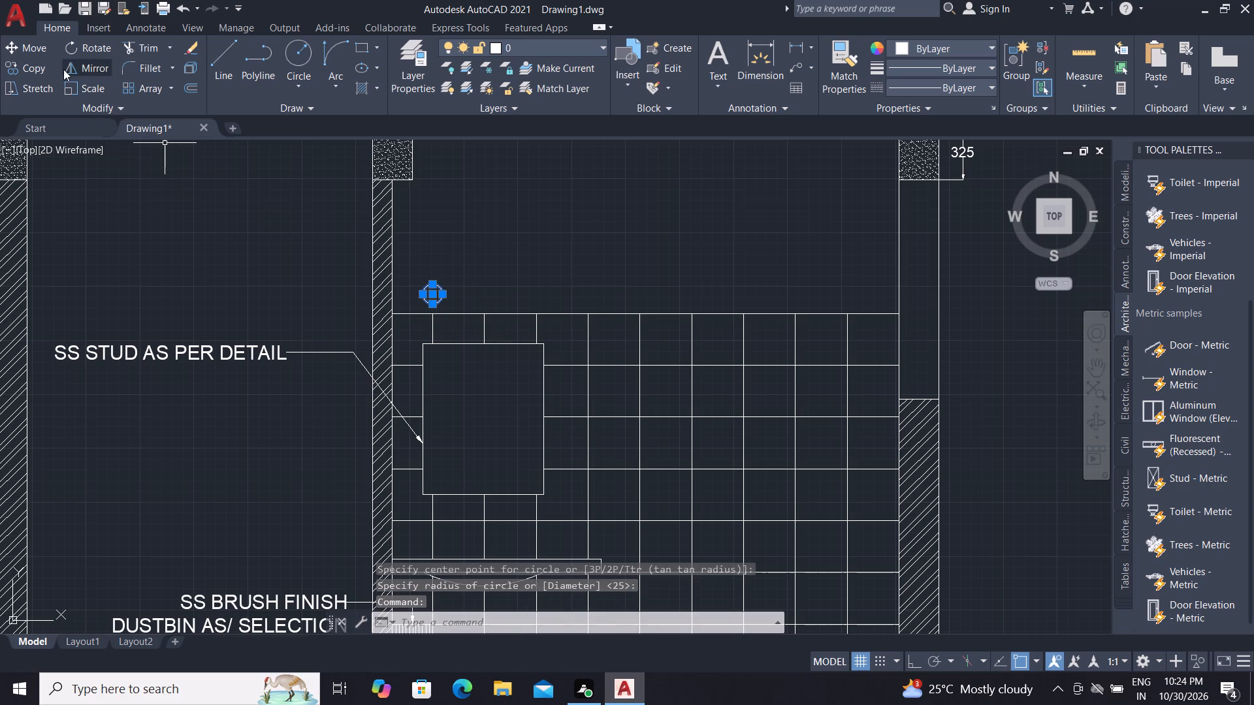
left_click(33, 44)
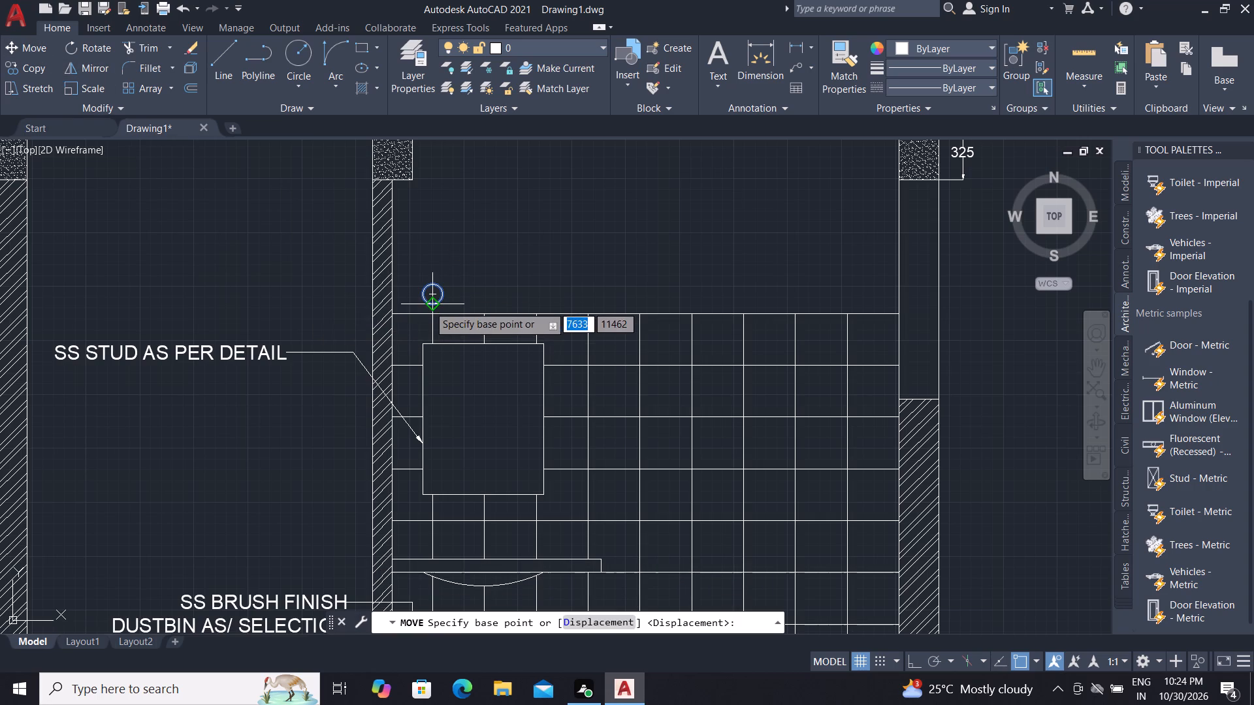
left_click(428, 305)
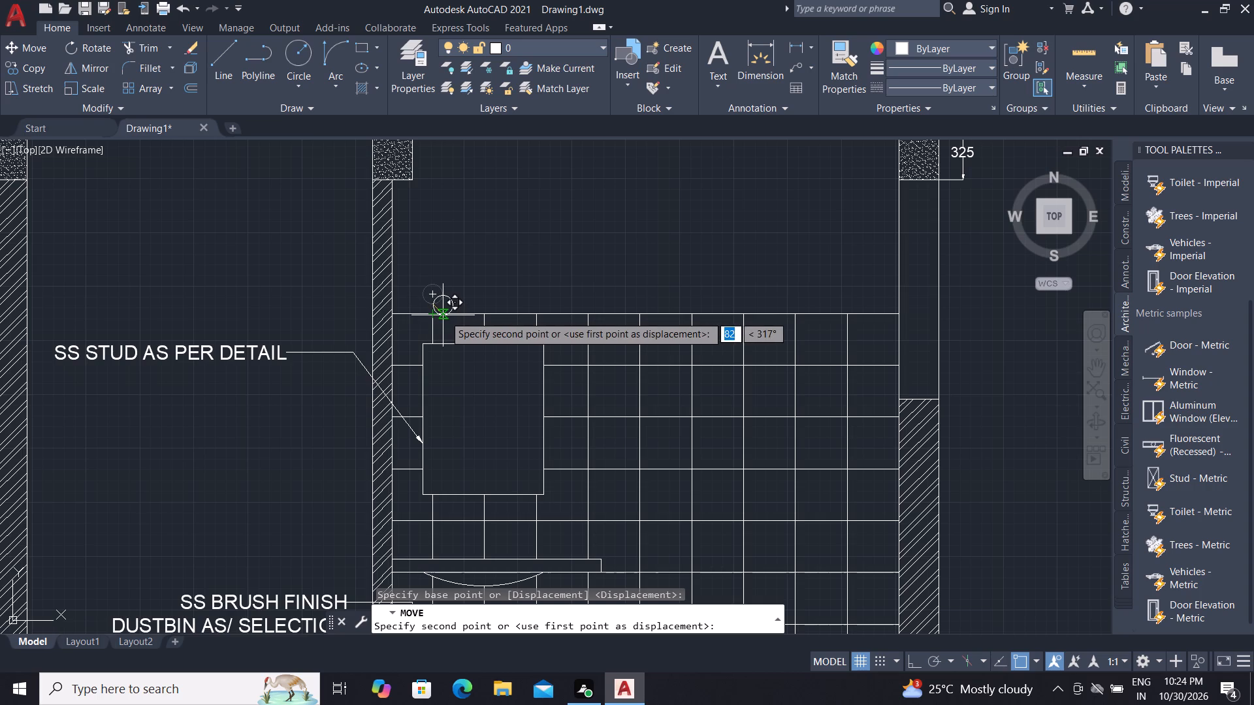
left_click(447, 315)
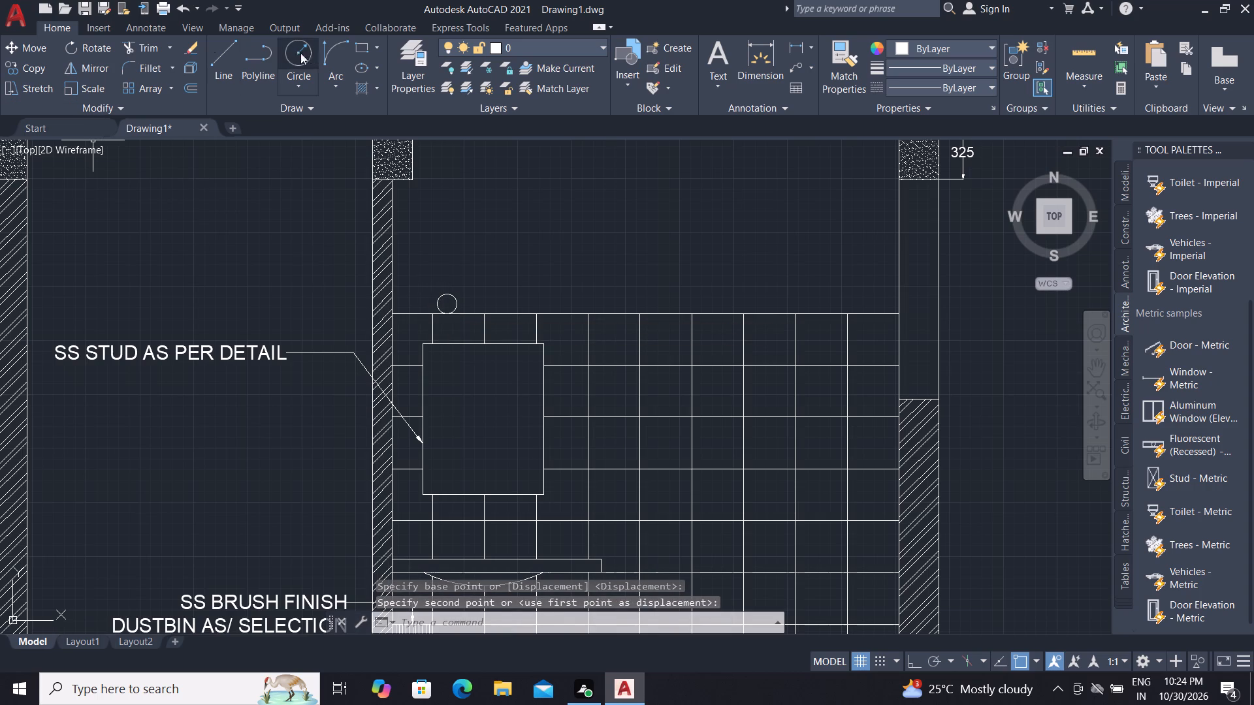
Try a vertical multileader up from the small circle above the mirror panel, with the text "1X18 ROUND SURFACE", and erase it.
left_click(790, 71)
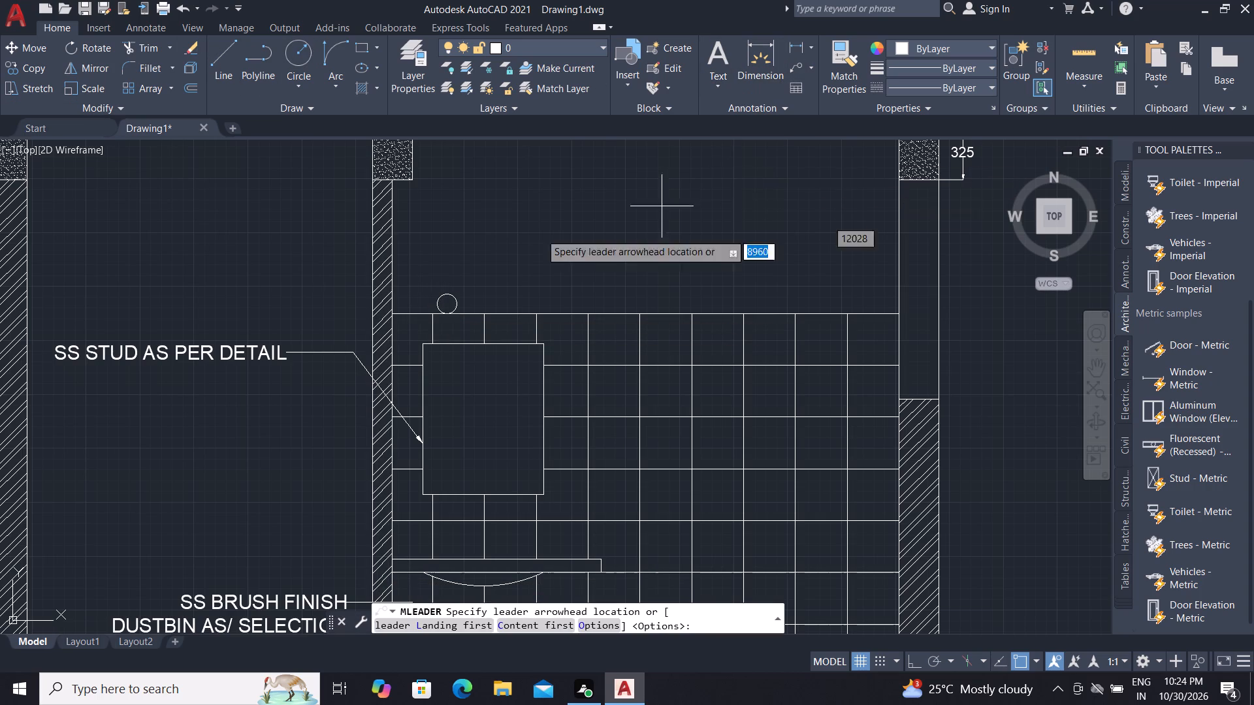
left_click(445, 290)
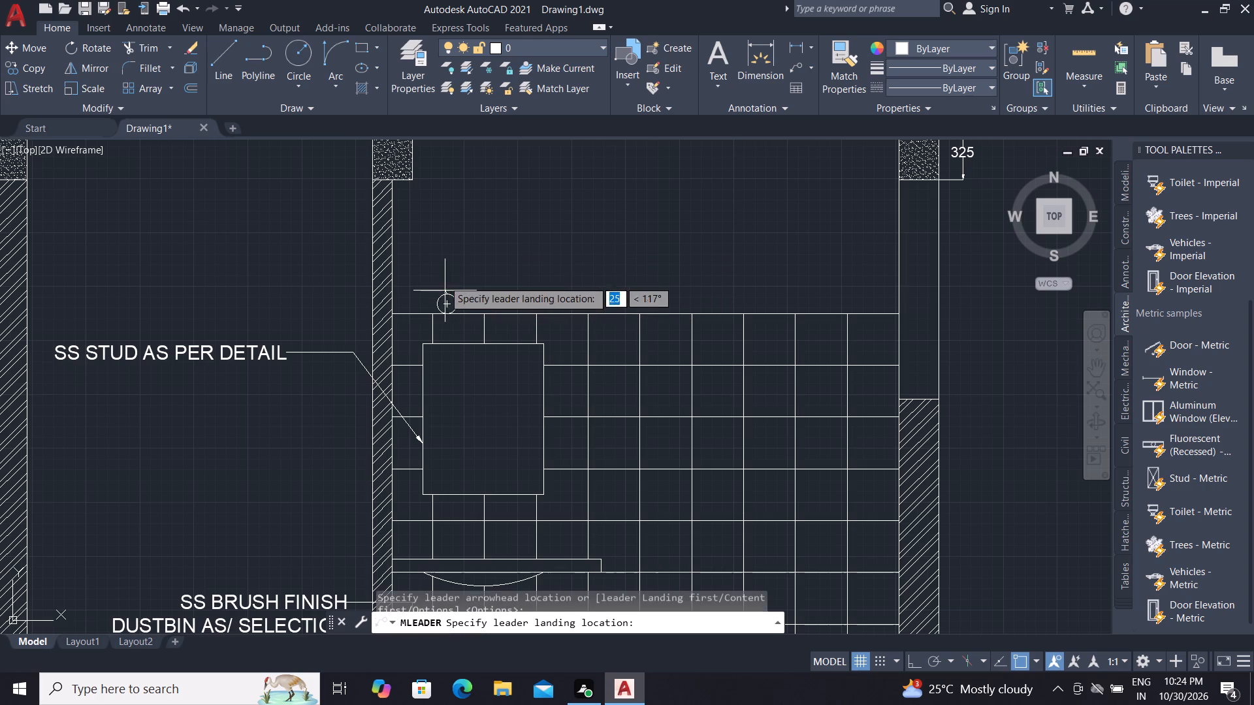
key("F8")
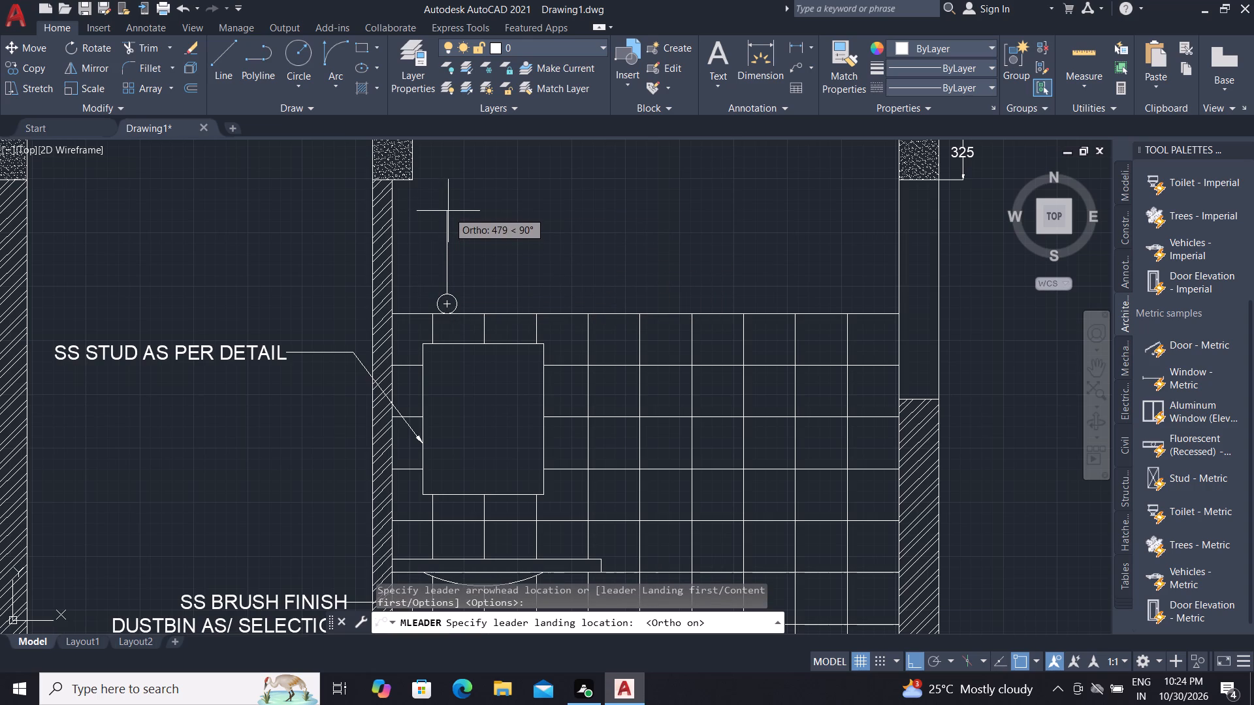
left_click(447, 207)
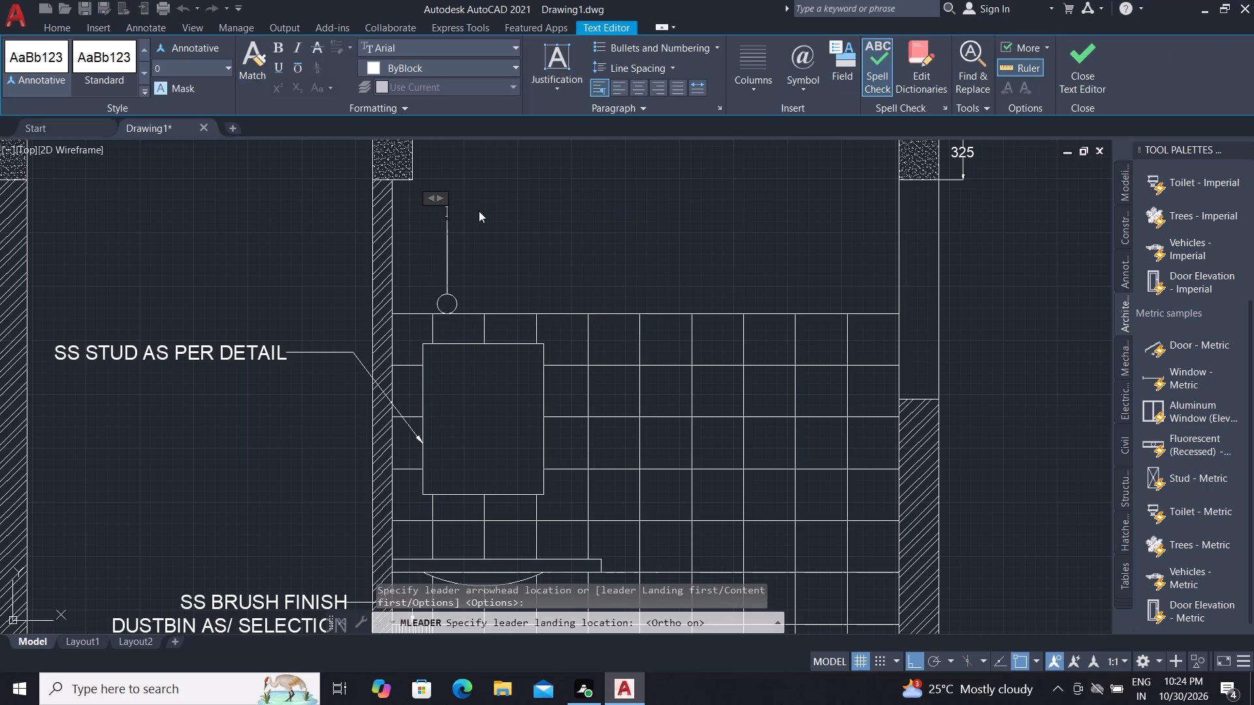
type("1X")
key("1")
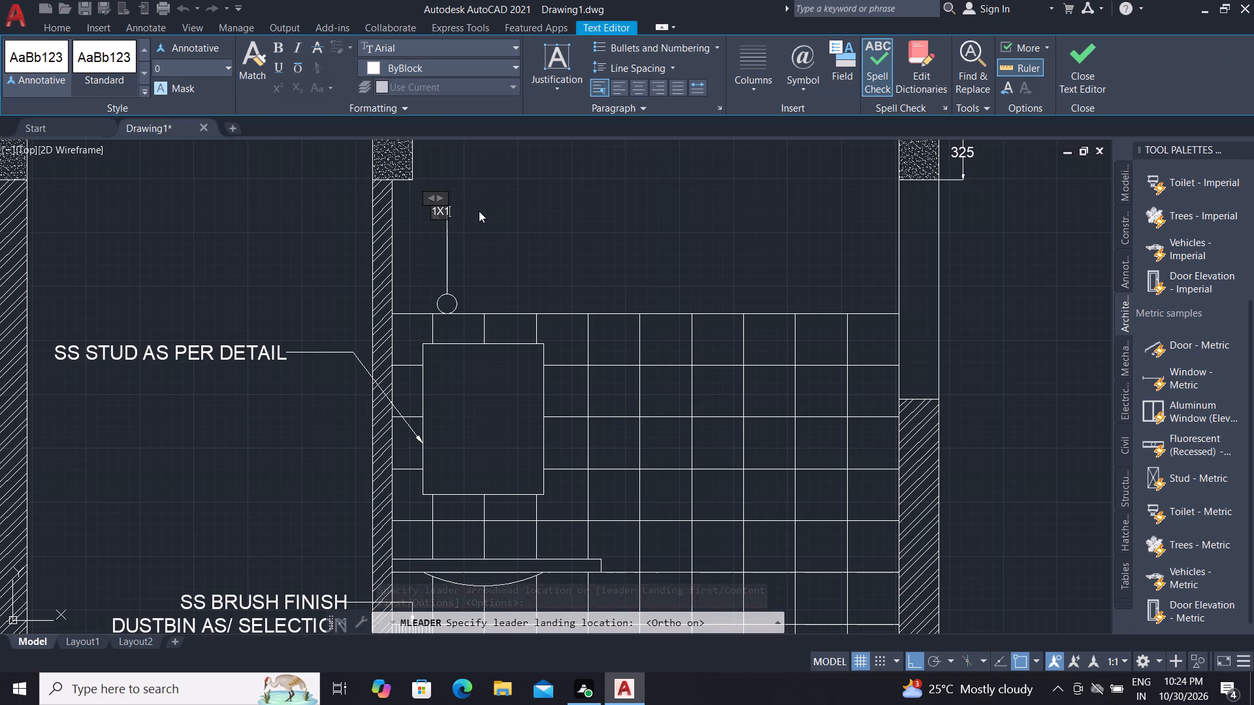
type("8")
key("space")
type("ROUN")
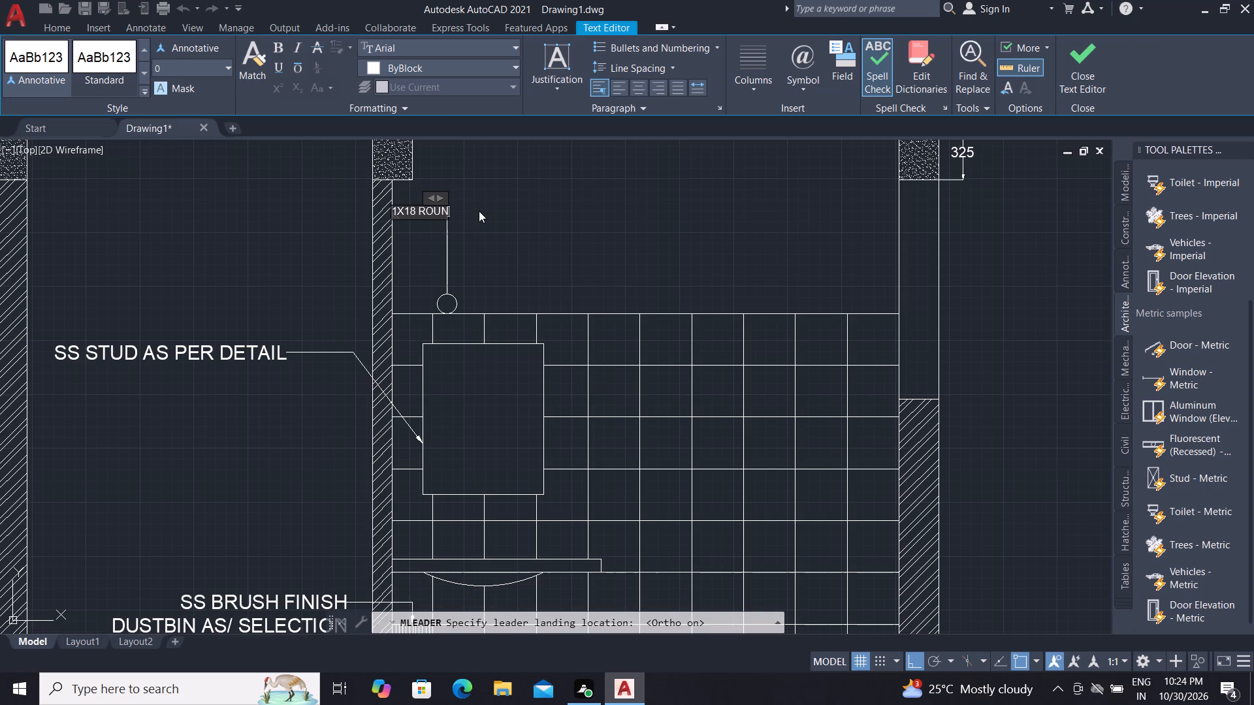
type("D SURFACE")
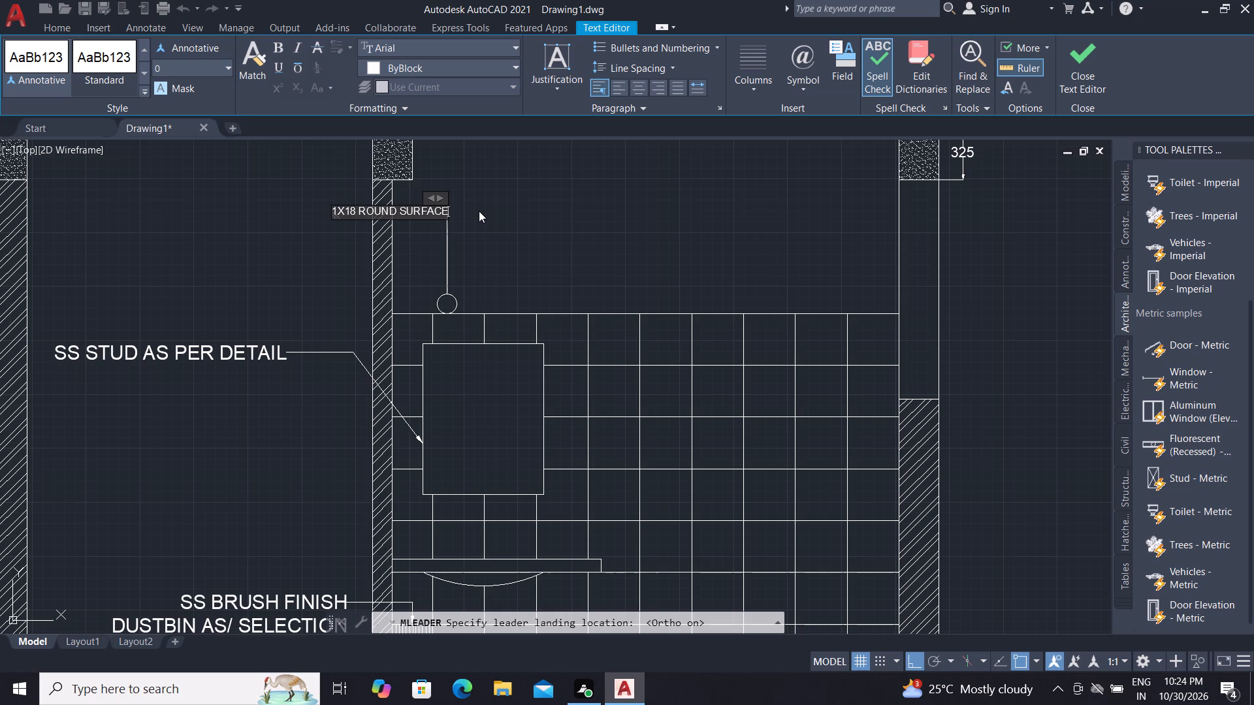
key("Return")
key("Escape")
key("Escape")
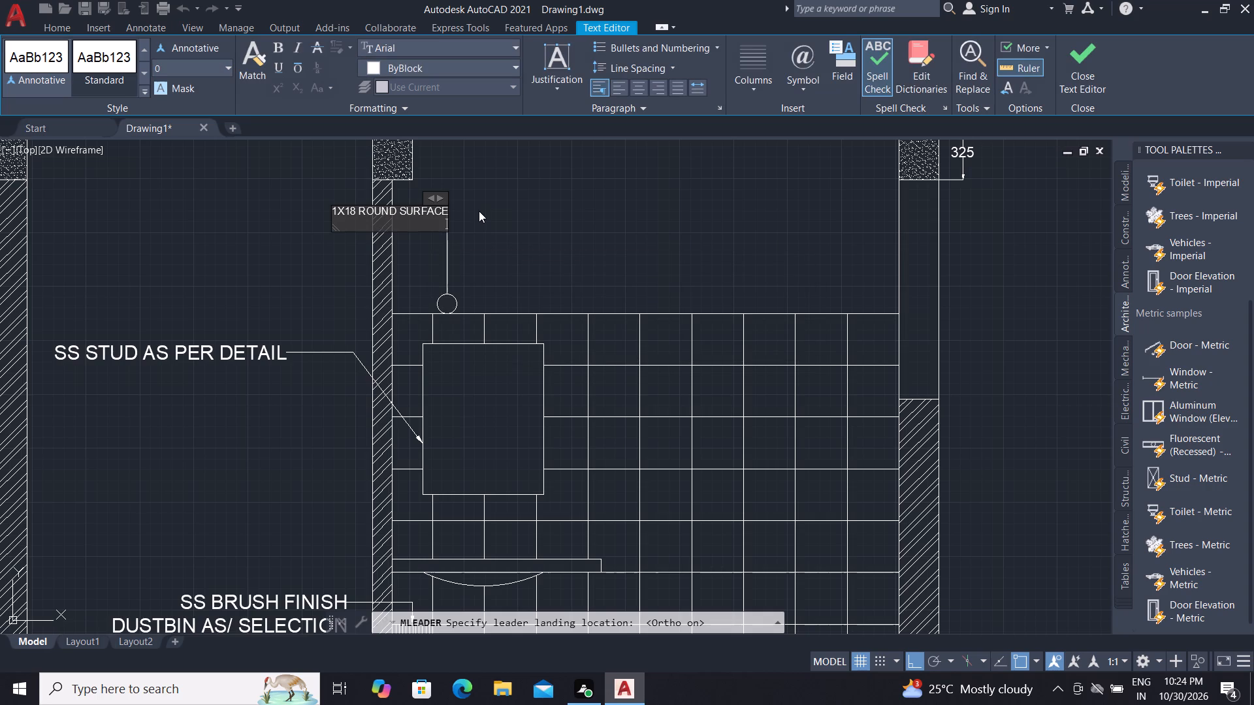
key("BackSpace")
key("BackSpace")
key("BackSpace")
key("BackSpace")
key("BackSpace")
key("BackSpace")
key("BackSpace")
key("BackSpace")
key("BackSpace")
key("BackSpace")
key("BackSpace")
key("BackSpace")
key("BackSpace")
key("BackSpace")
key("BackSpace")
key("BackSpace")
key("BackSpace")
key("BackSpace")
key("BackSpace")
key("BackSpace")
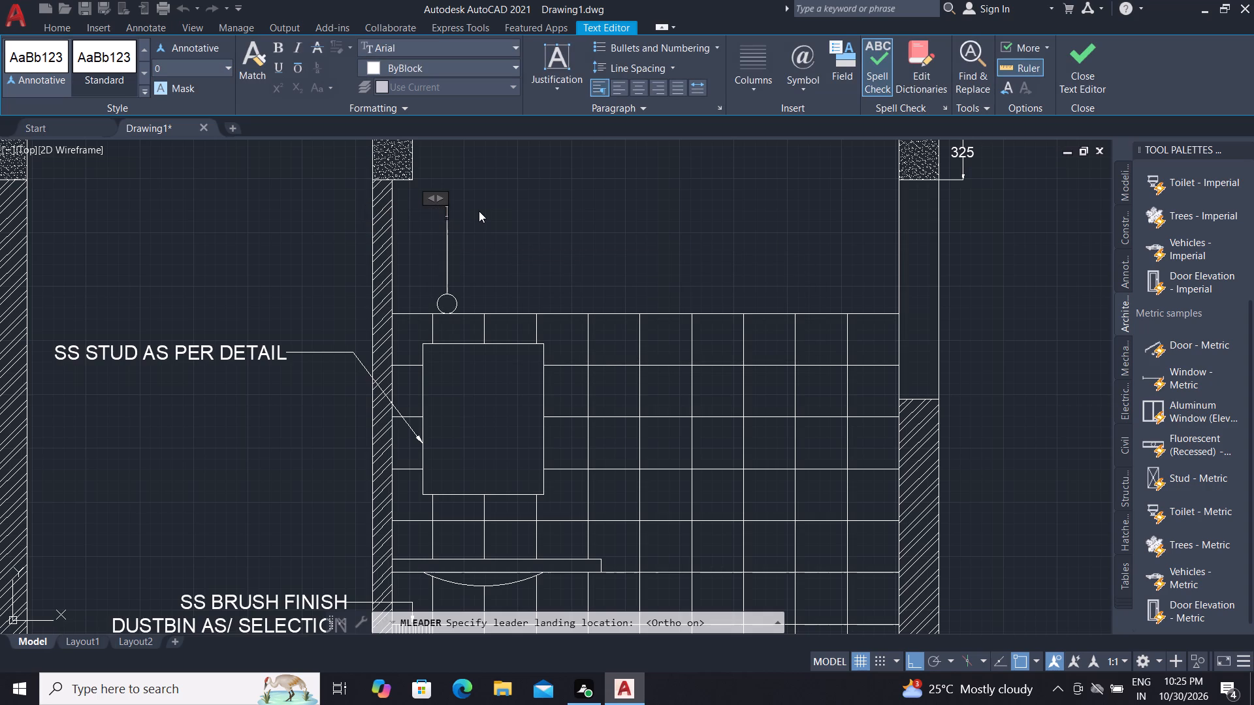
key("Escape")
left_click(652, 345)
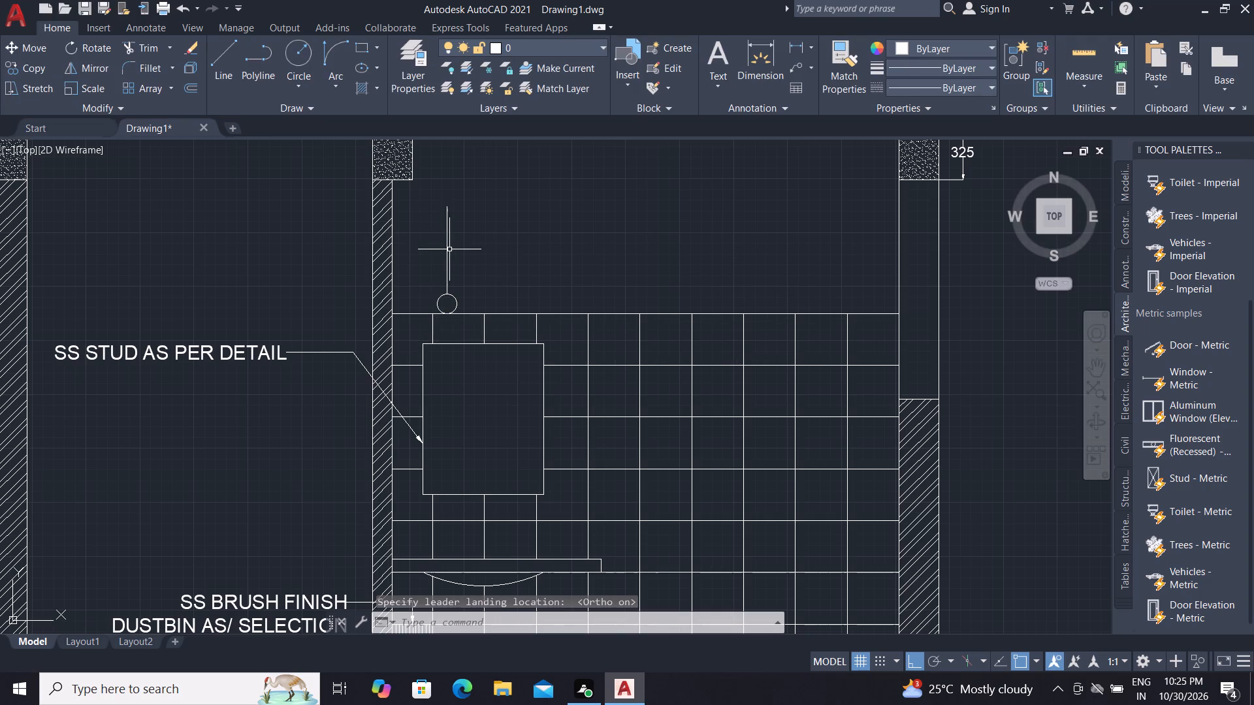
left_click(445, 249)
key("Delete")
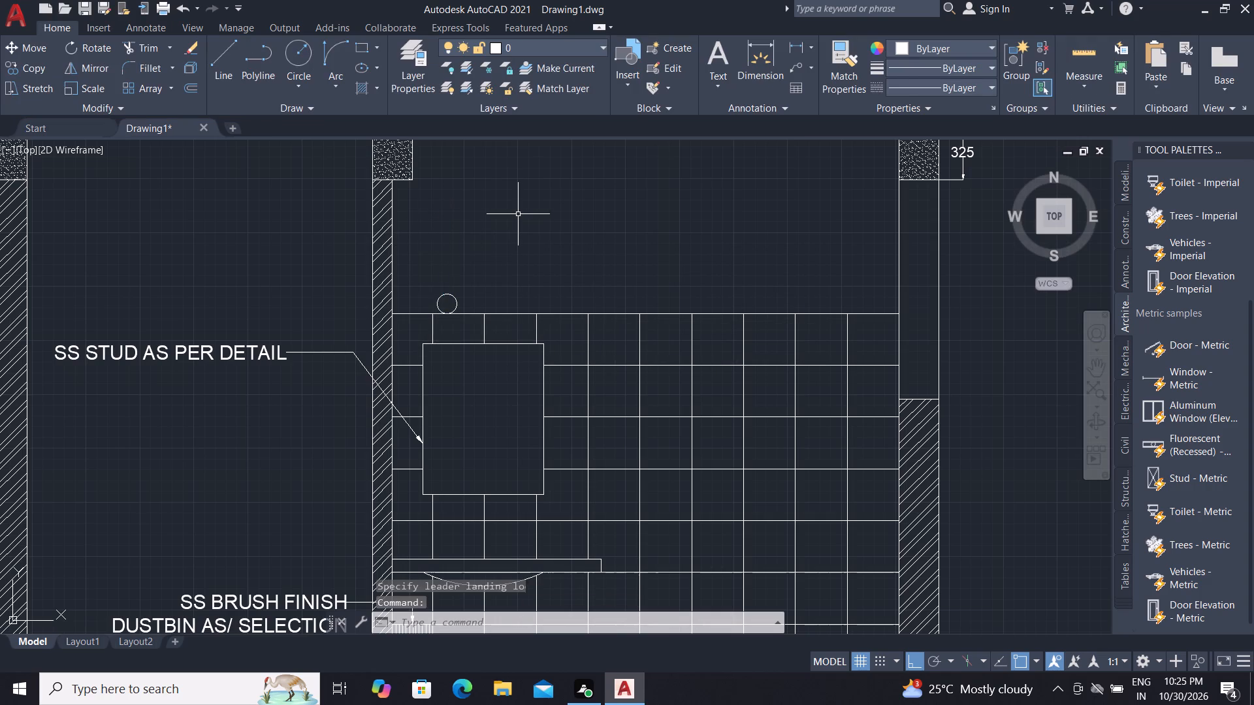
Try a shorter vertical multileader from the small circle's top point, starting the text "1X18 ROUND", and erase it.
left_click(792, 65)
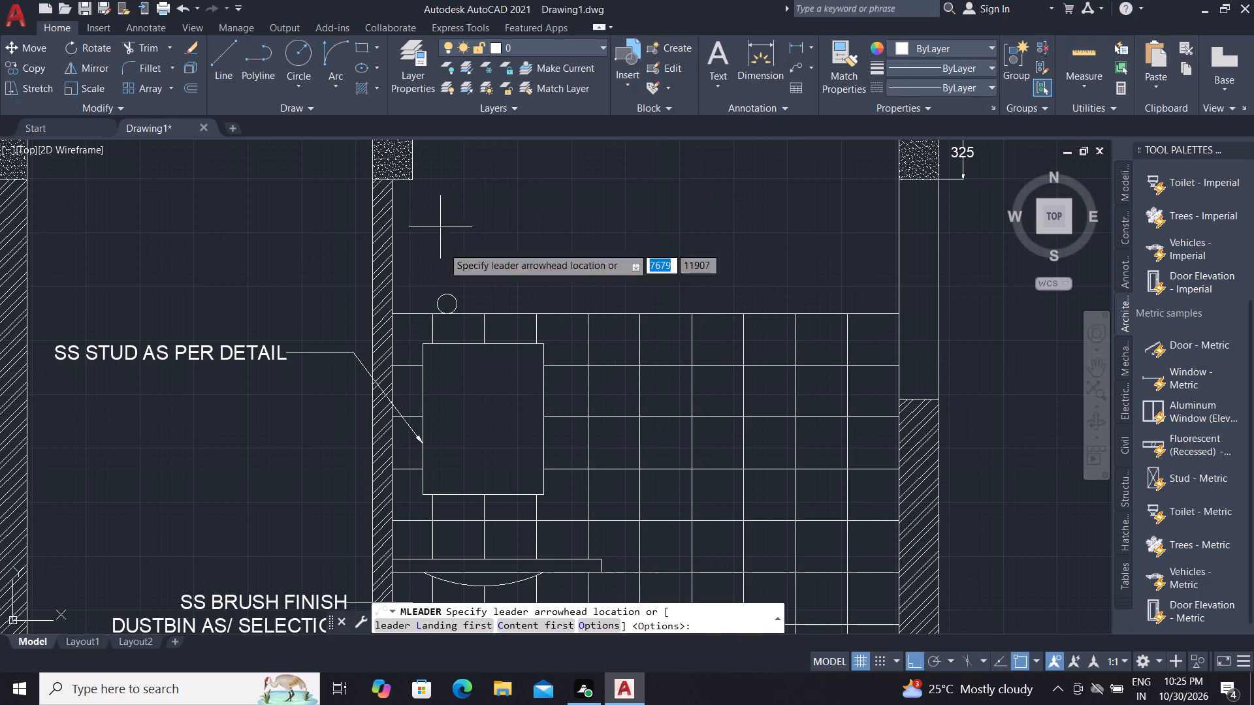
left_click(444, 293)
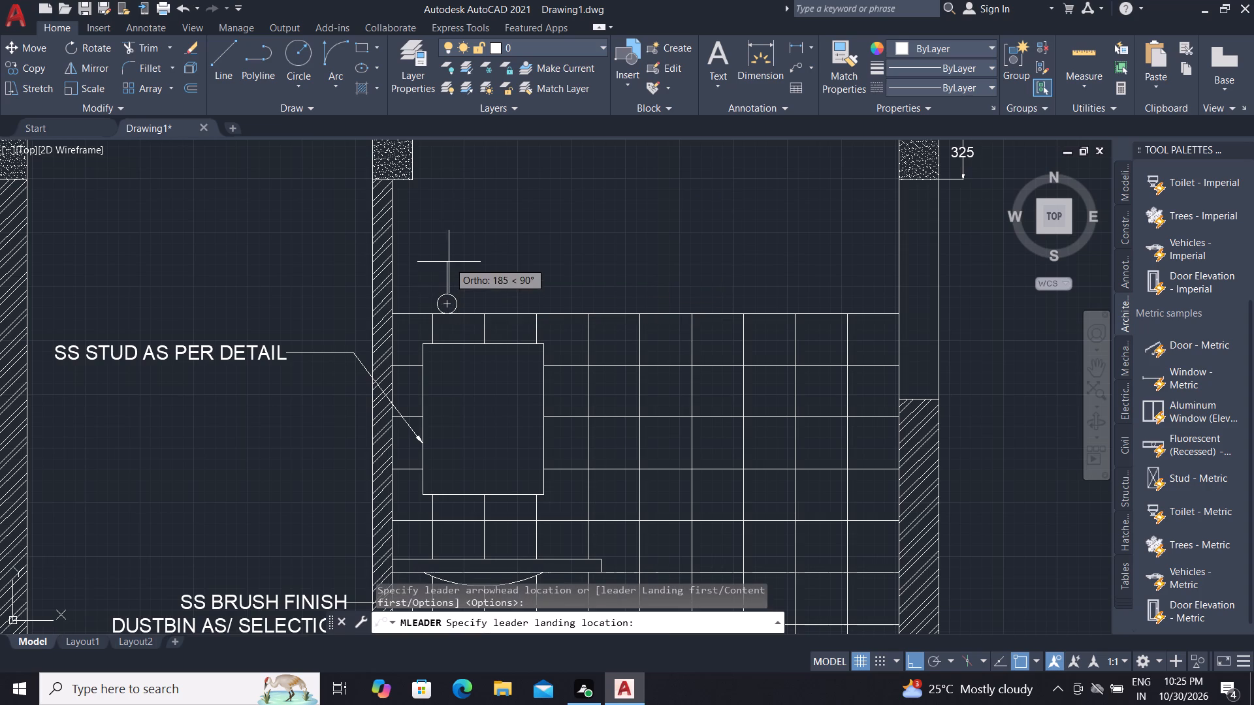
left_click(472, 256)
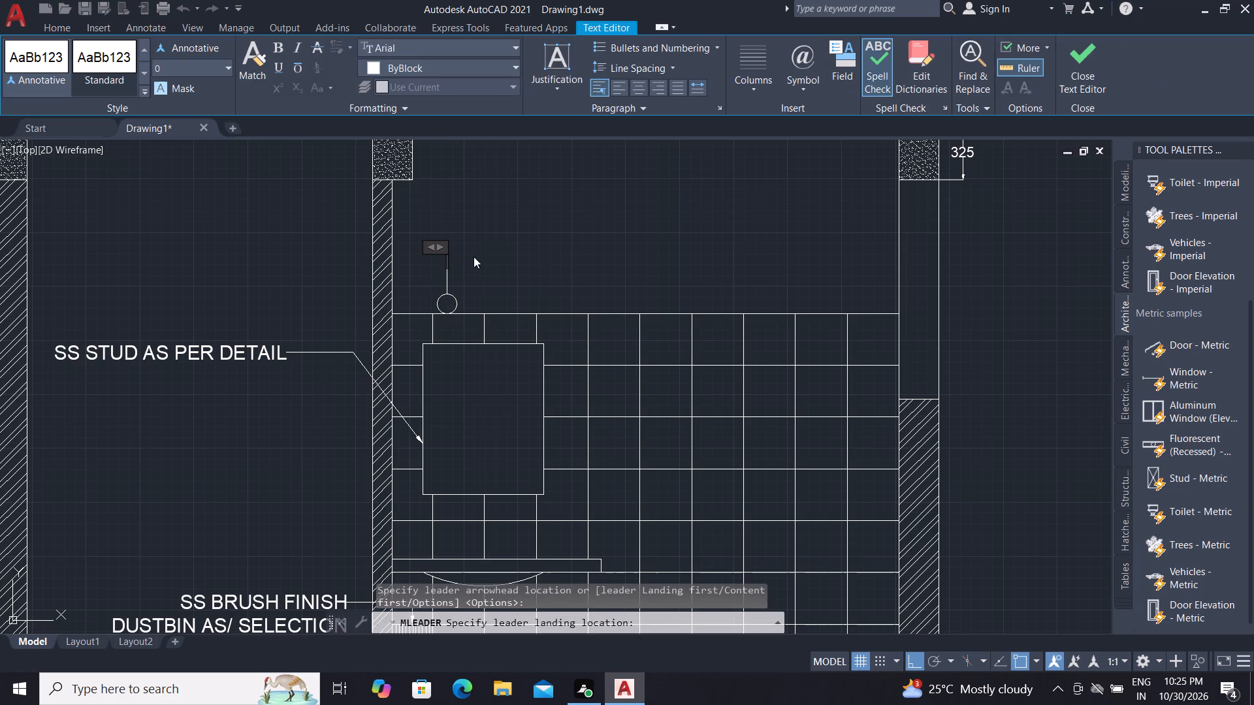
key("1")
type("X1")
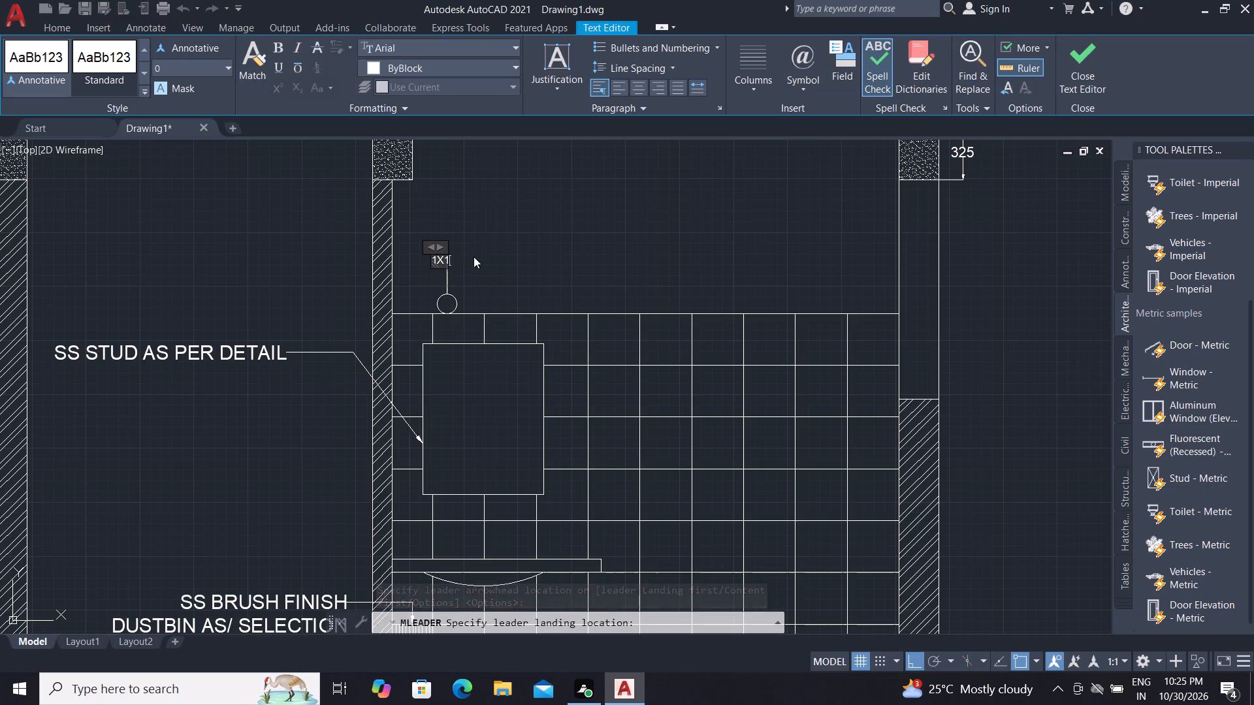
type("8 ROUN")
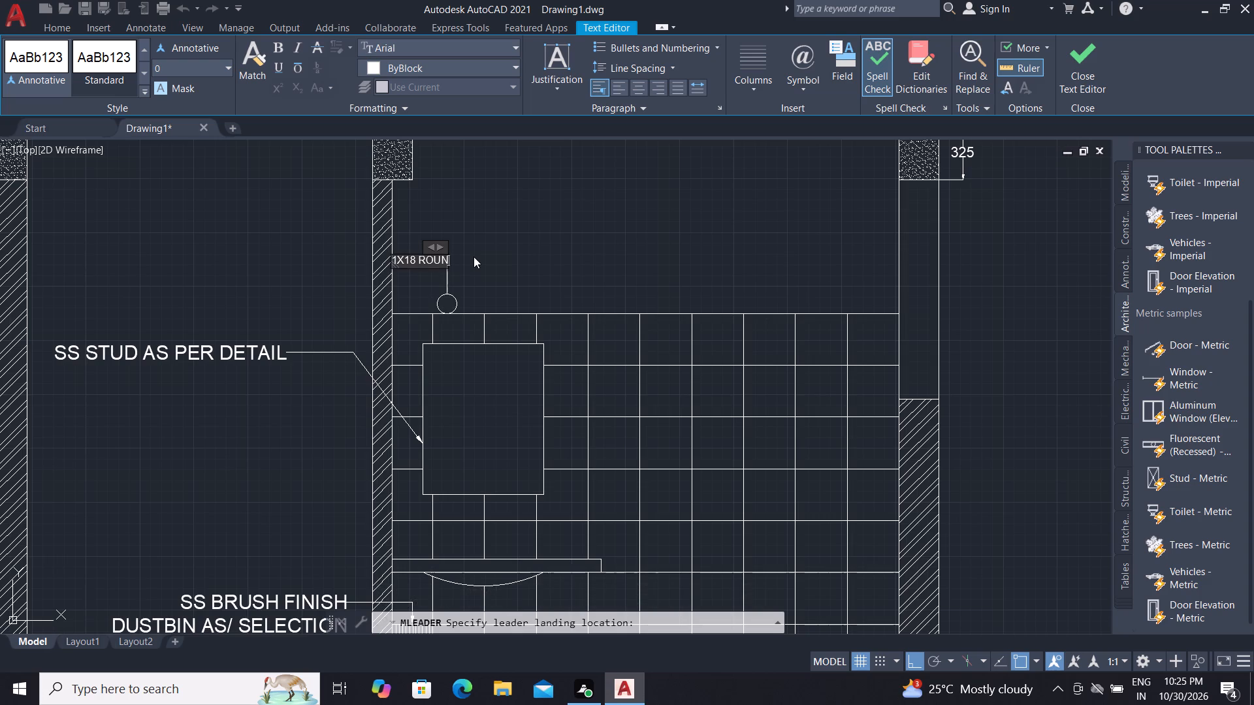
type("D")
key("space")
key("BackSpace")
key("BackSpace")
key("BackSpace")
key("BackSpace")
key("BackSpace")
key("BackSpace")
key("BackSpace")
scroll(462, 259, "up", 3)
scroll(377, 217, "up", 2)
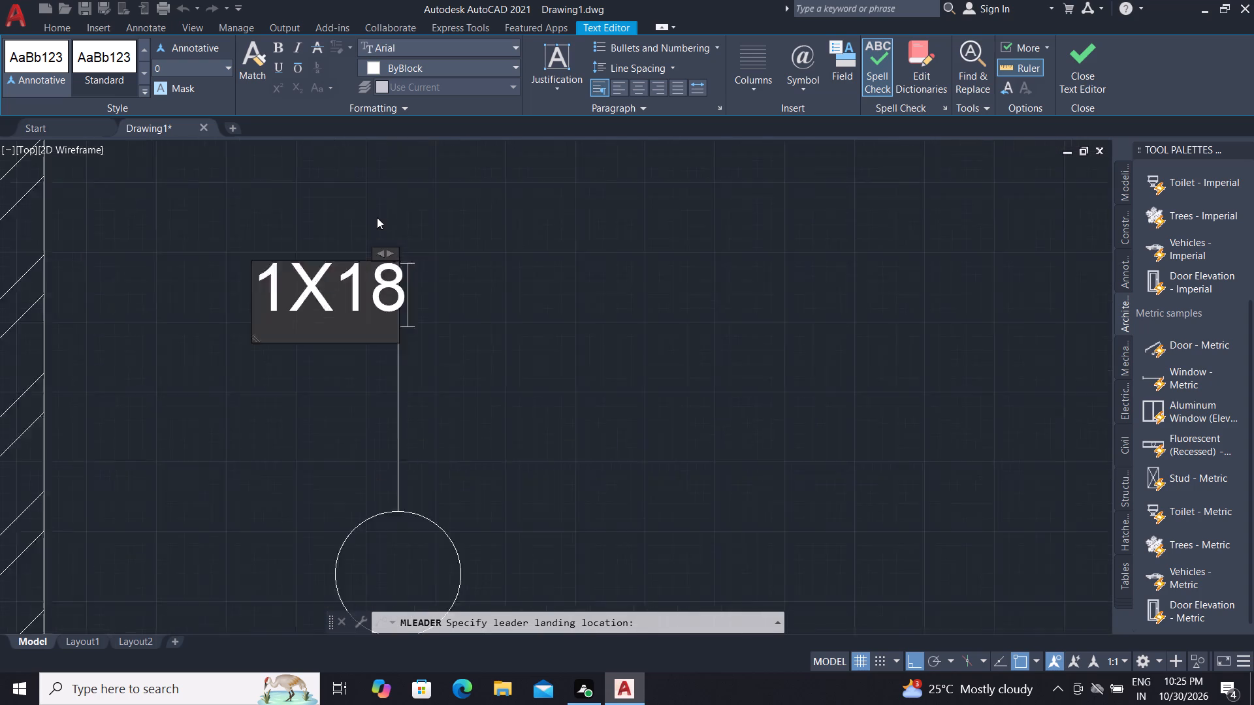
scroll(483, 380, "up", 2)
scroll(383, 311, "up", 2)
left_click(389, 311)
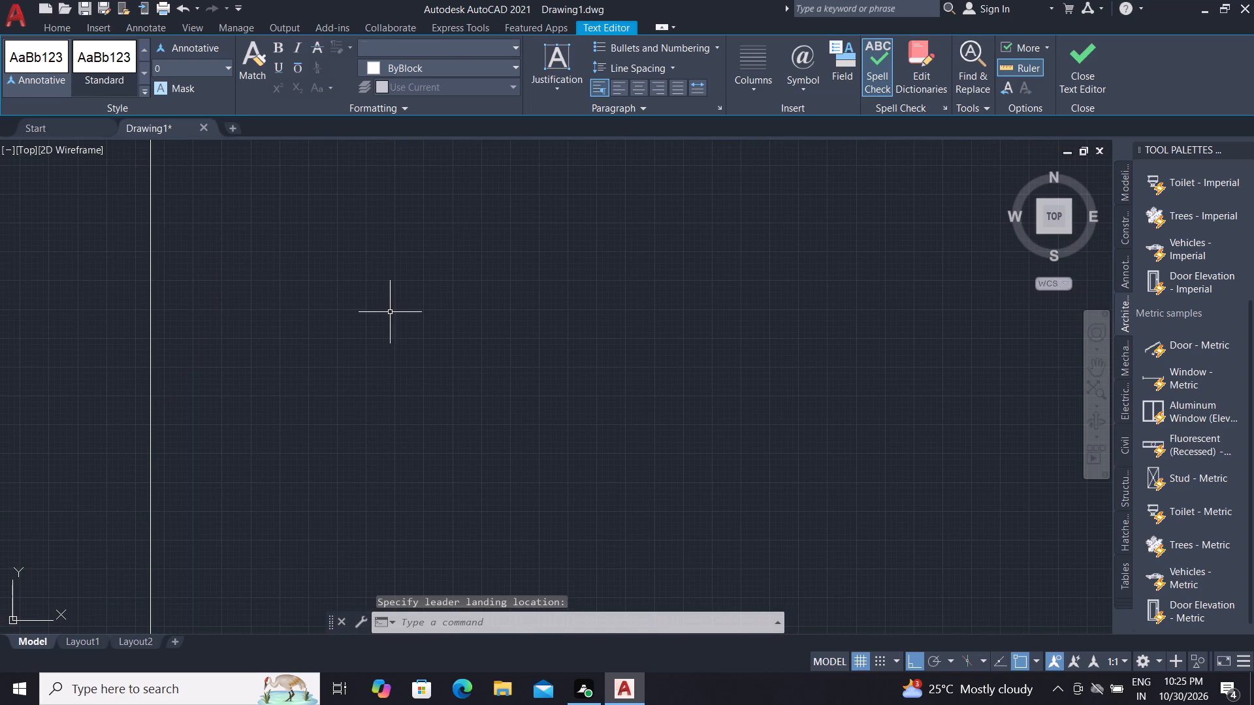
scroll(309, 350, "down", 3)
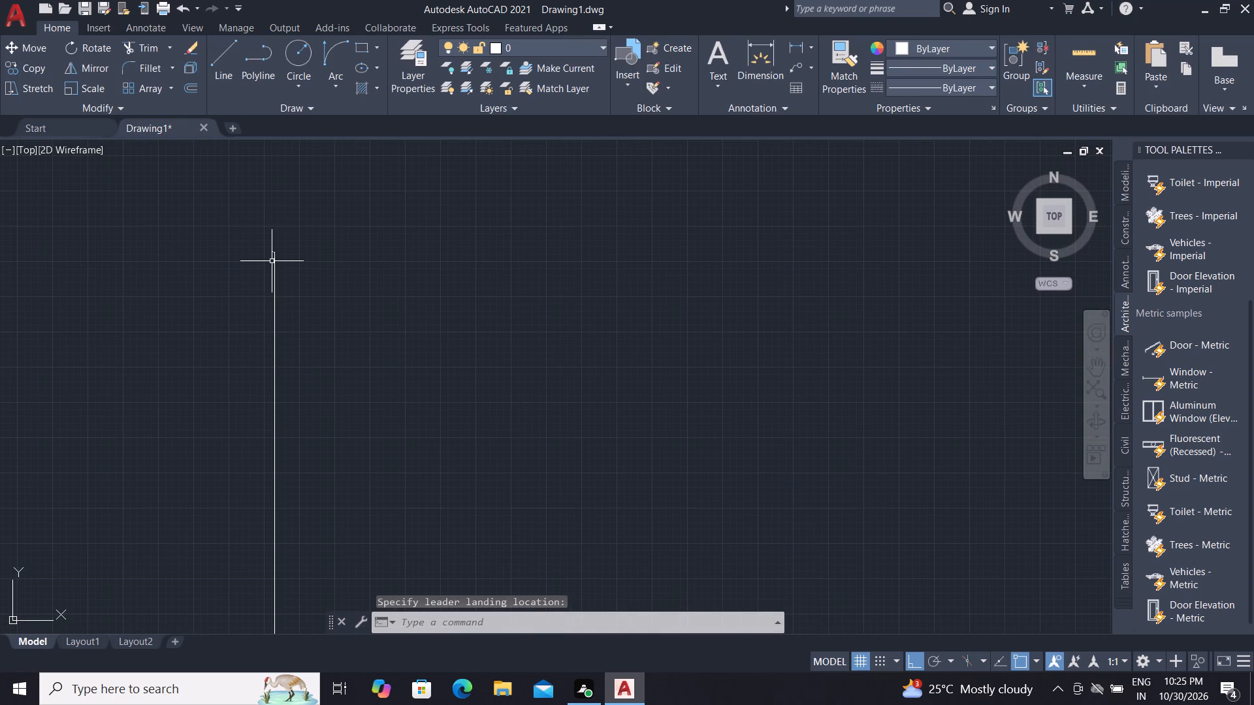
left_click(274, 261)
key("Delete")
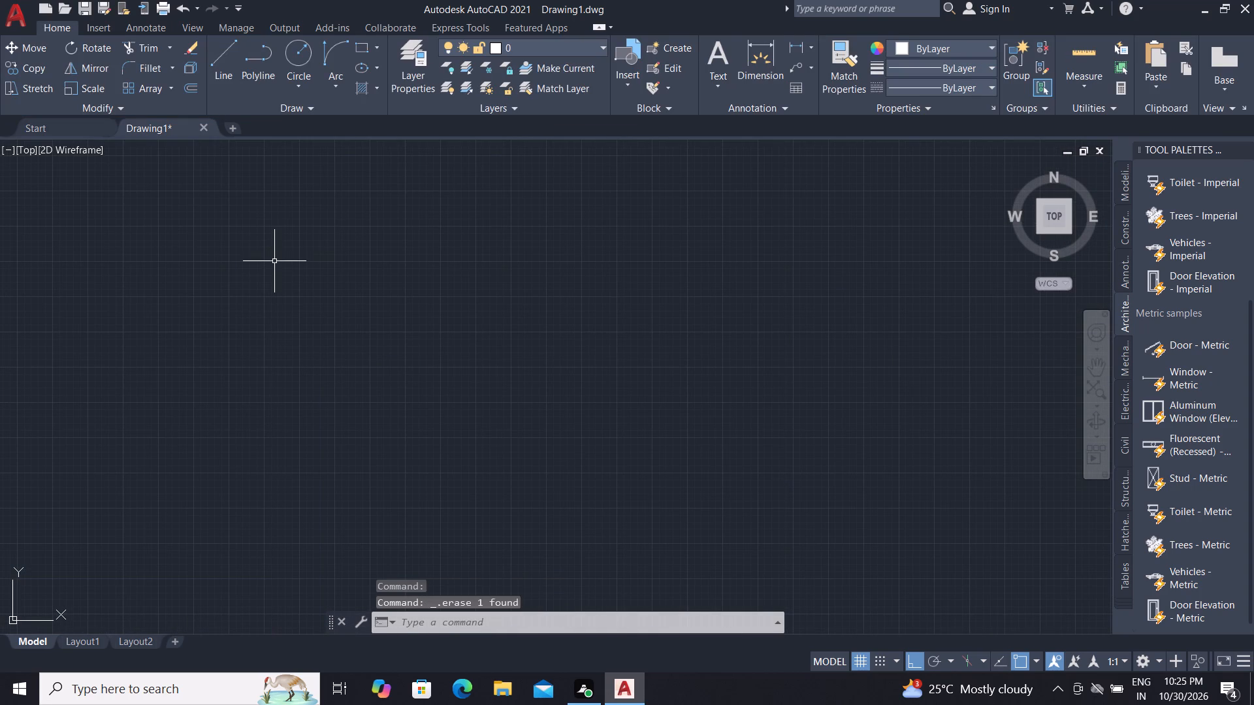
Place a vertical multileader up from the small circle's top point, with the first text line "1X18 ROUND SURFACE".
scroll(324, 242, "down", 2)
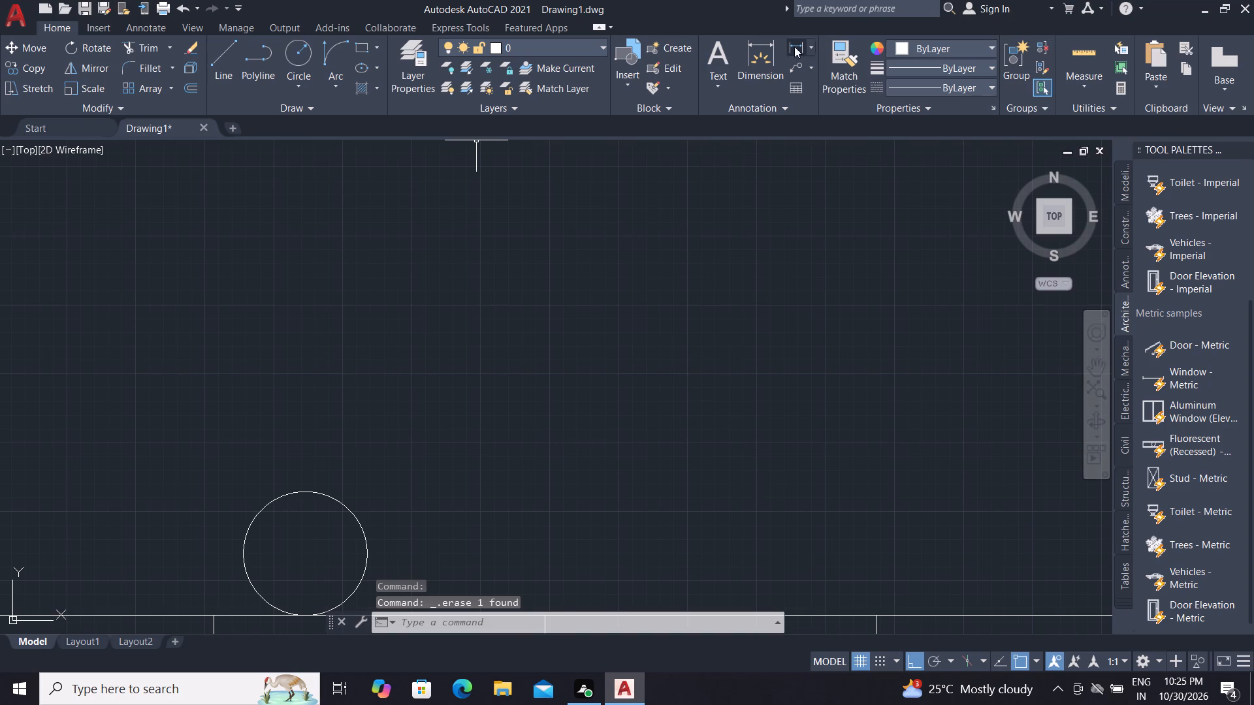
left_click(790, 69)
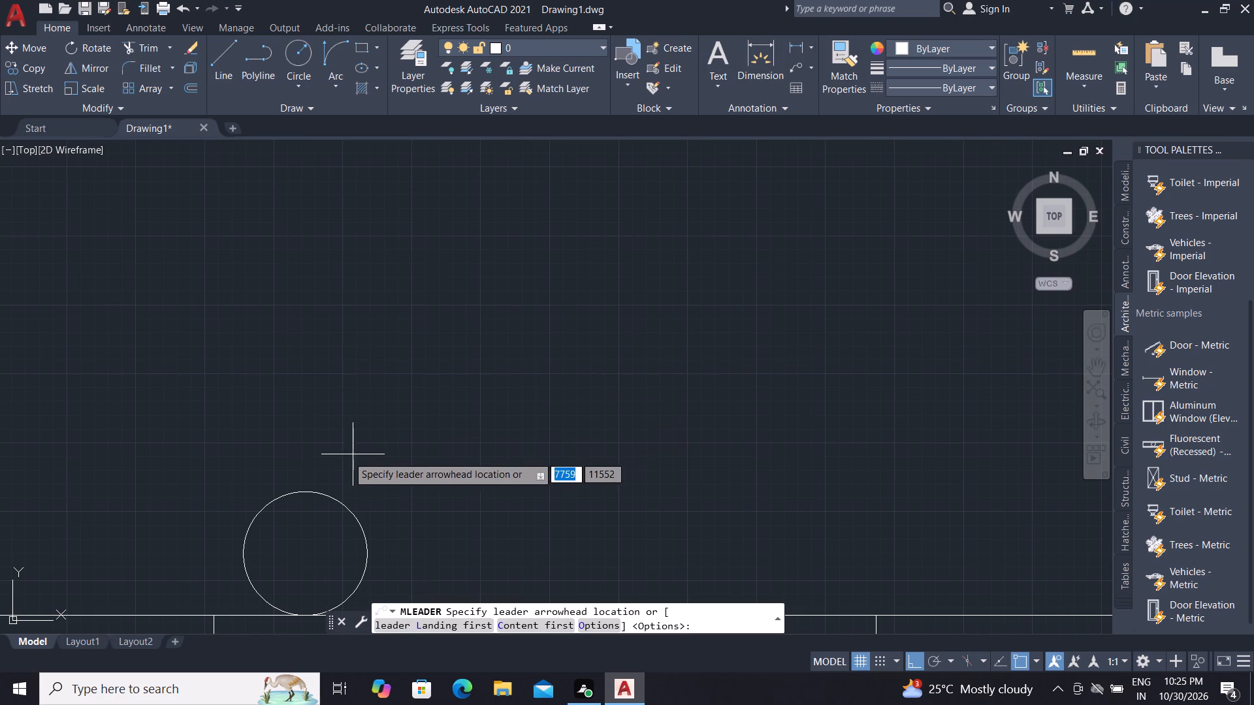
left_click(310, 492)
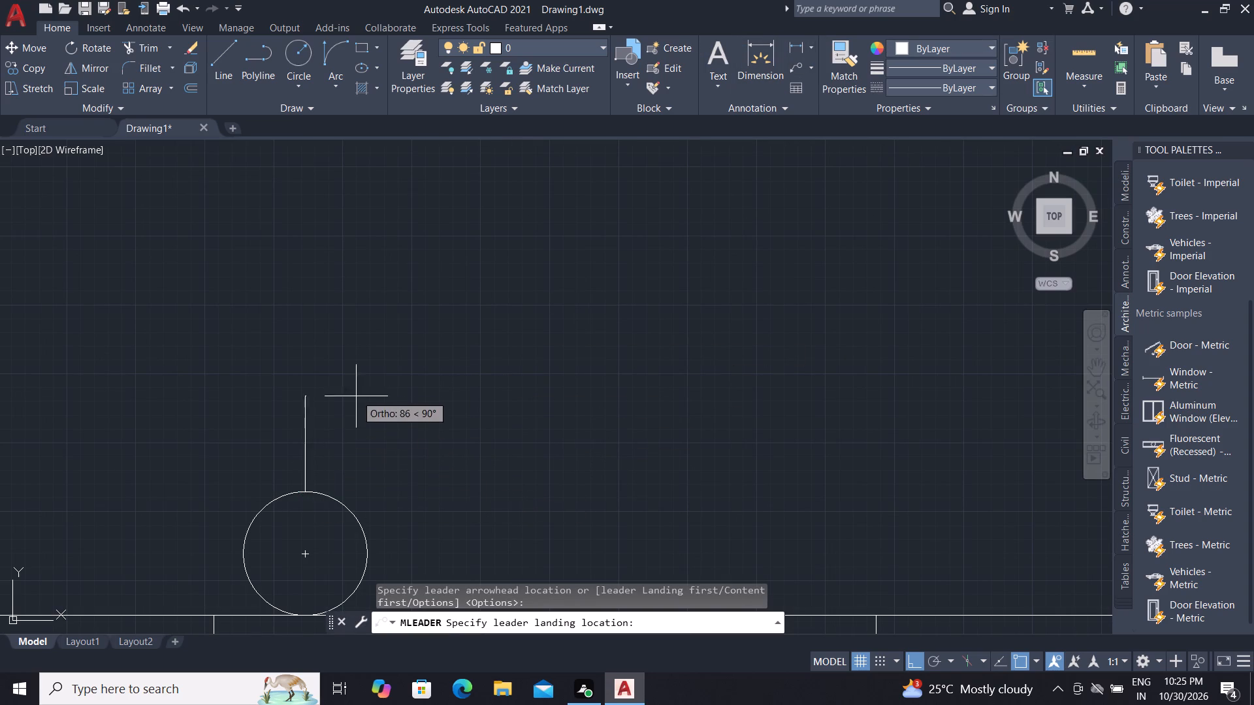
left_click(401, 342)
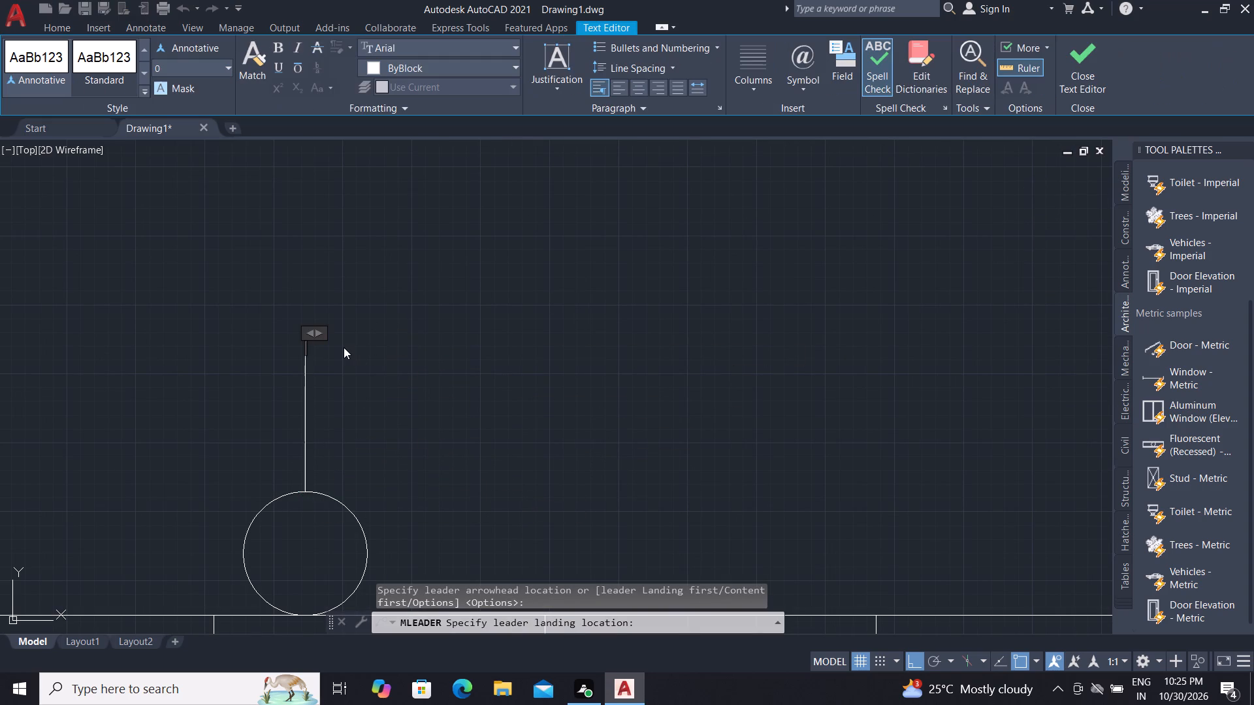
type("SS")
key("BackSpace")
key("BackSpace")
key("BackSpace")
key("BackSpace")
key("BackSpace")
key("BackSpace")
key("BackSpace")
key("BackSpace")
key("BackSpace")
key("BackSpace")
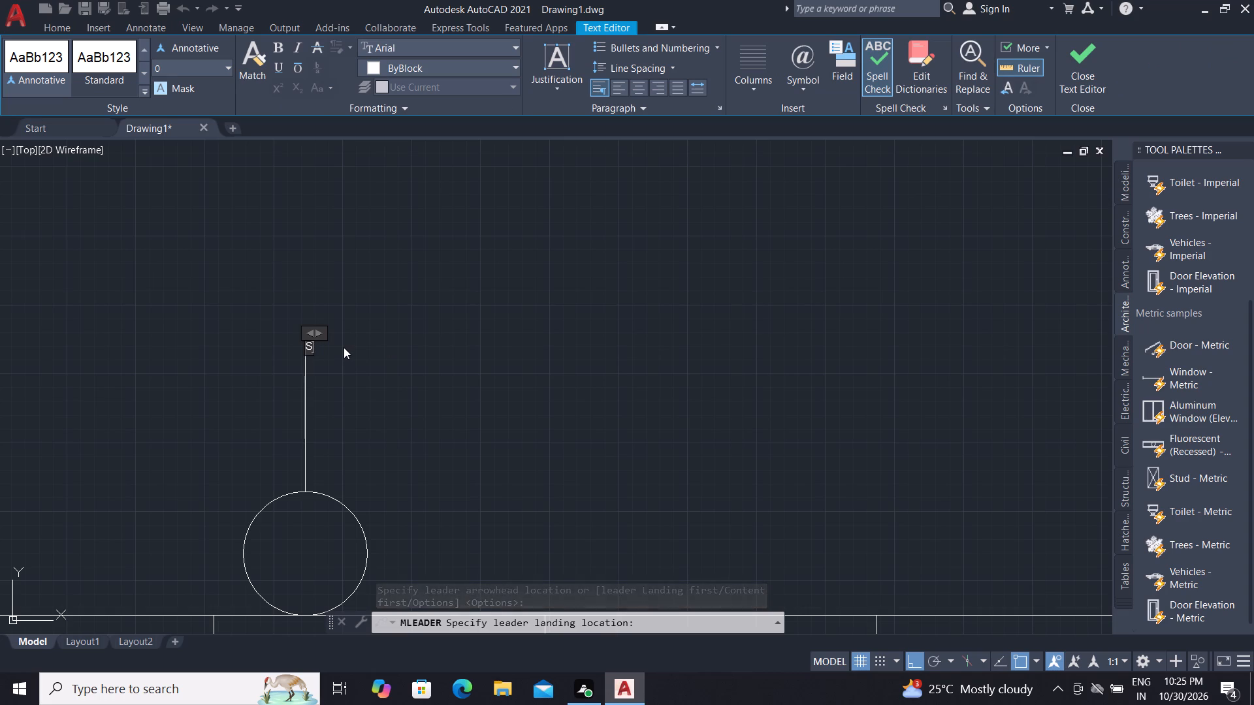
type("1X18")
key("space")
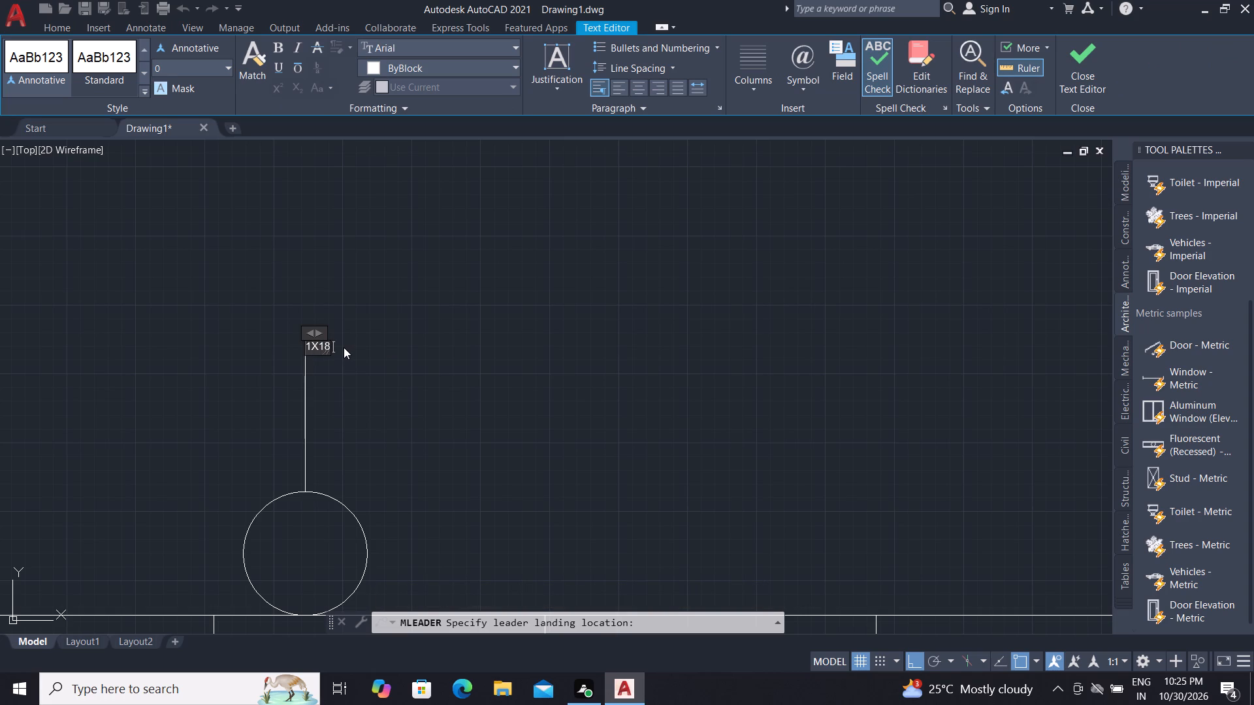
type("ROUND")
key("space")
type("SURFACE")
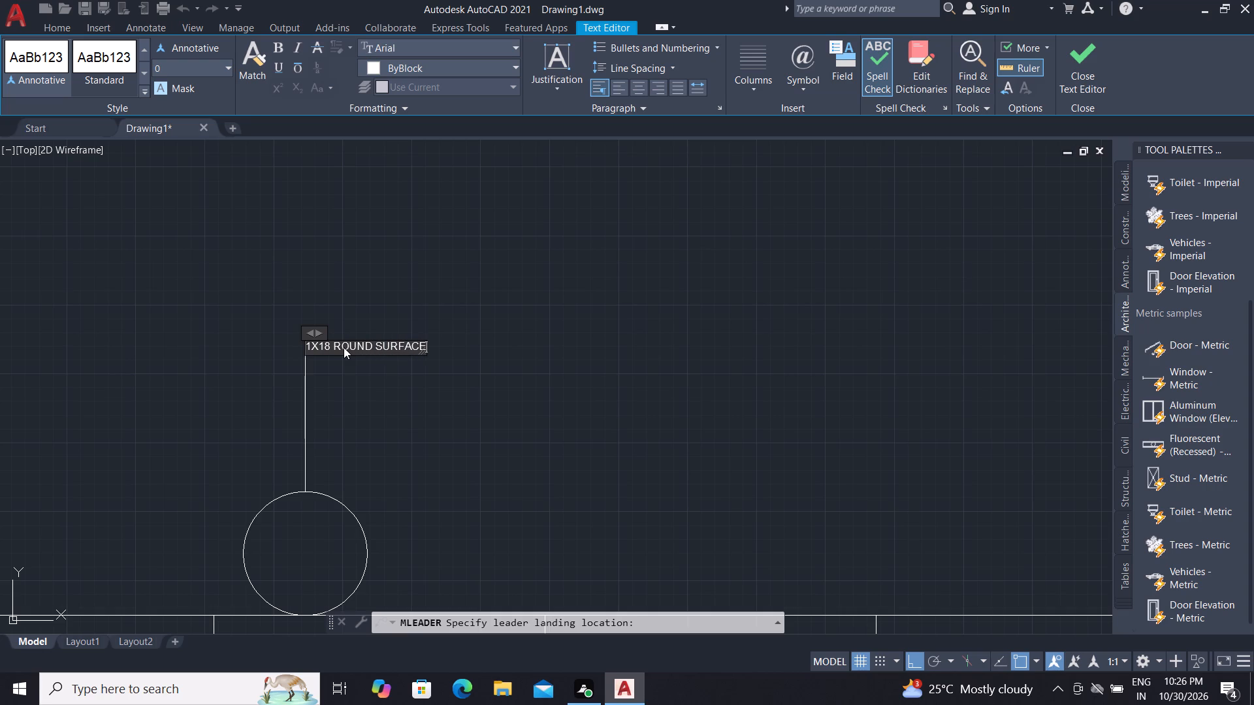
key("space")
type("MOUNTED")
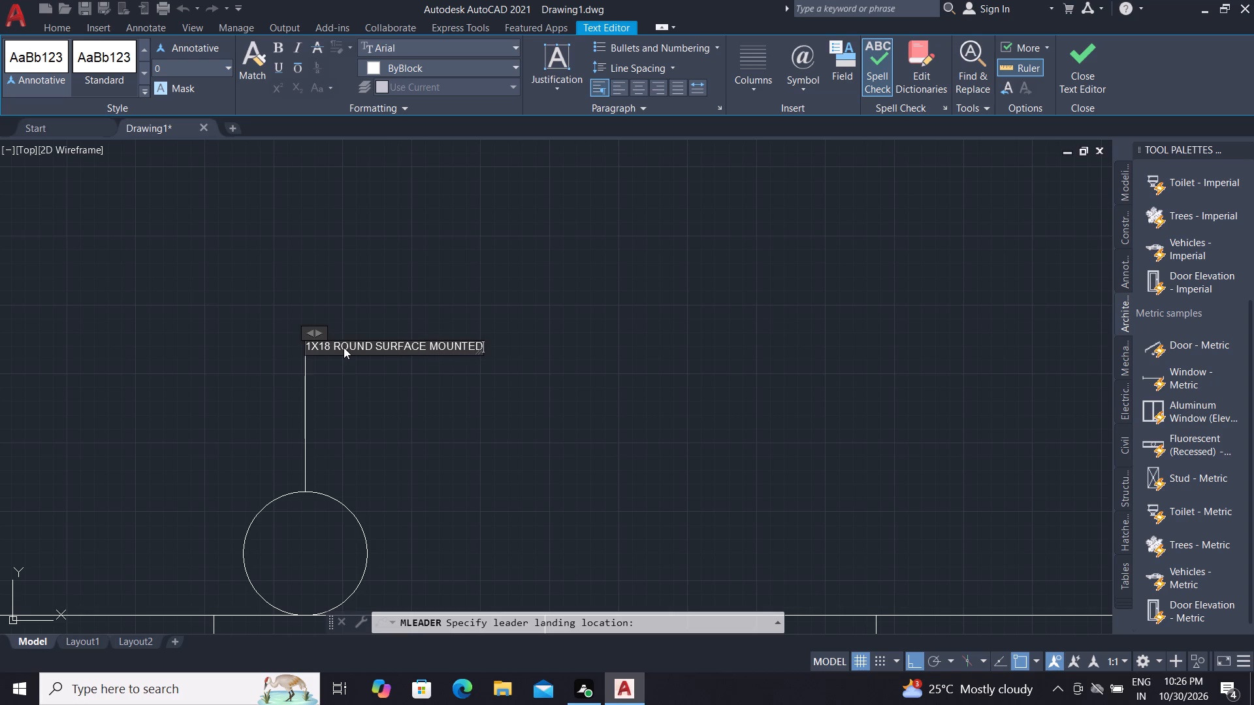
key("BackSpace")
key("BackSpace")
key("BackSpace")
key("BackSpace")
key("BackSpace")
key("BackSpace")
key("BackSpace")
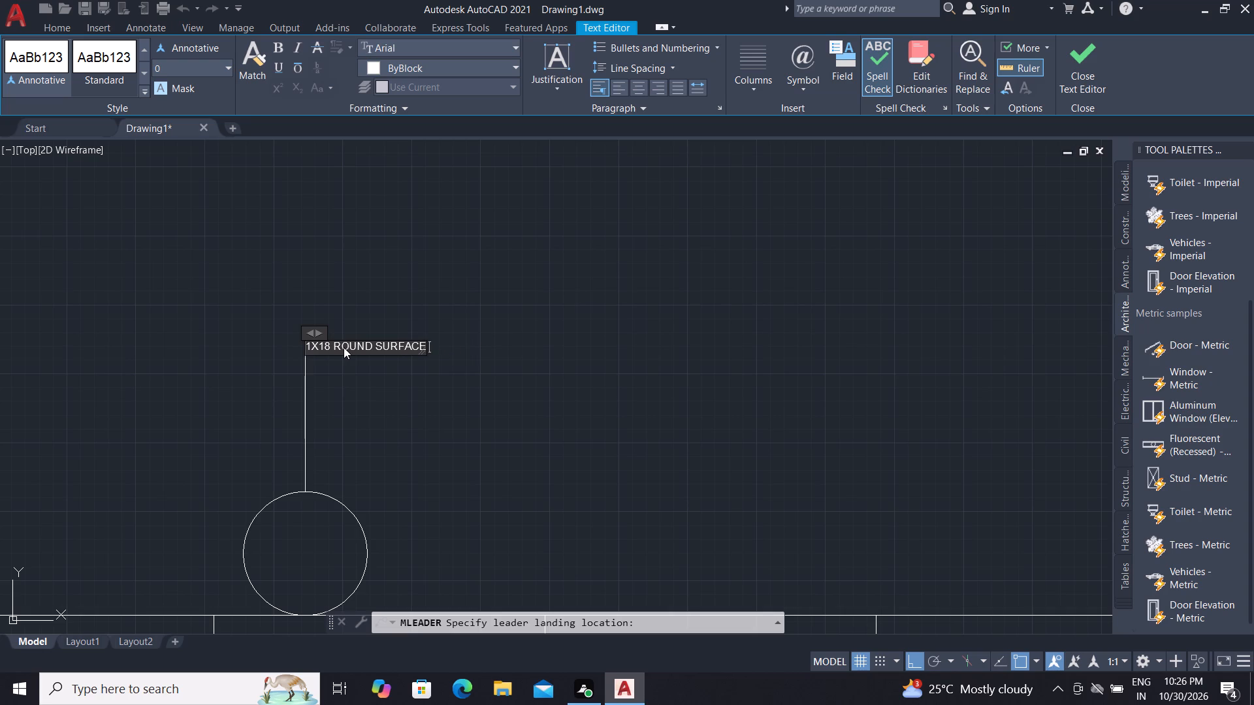
type("MPO")
key("BackSpace")
key("BackSpace")
key("BackSpace")
key("BackSpace")
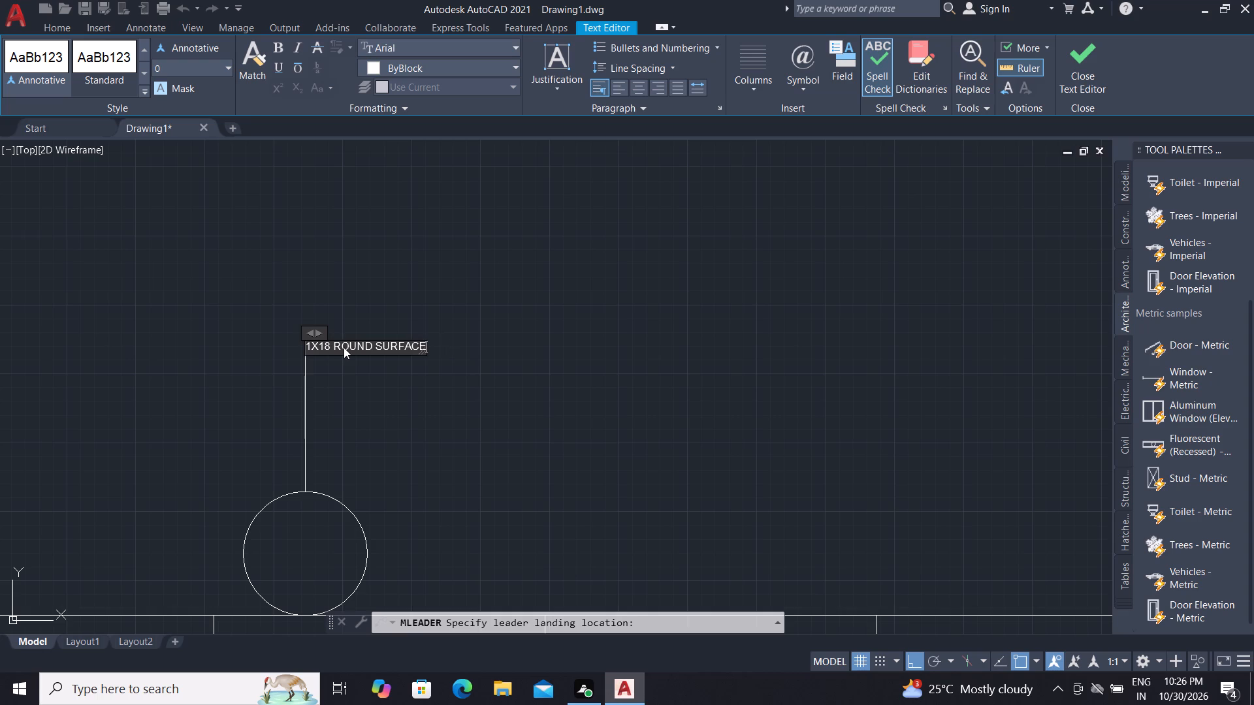
Add a second line "MOUNTED MIRROR LIGHT" to the multileader text and finish the note.
key("Return")
type("MOUNTED")
key("space")
type("MIRR")
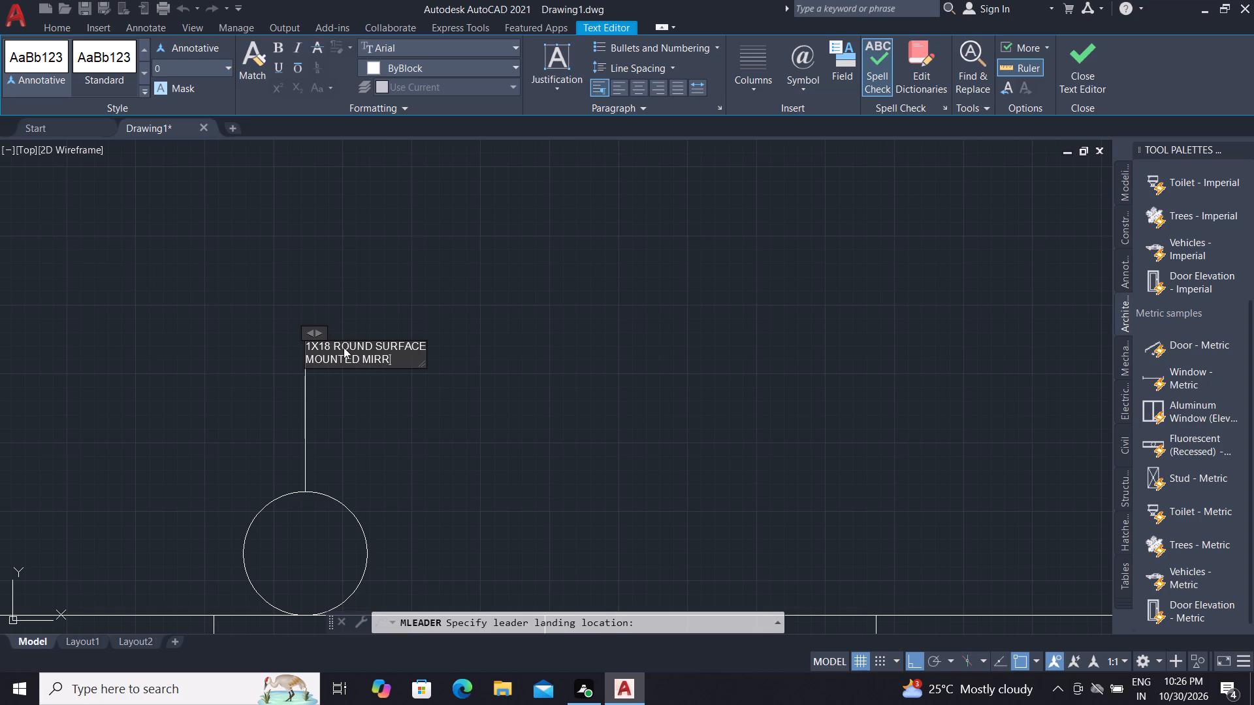
type("OE")
key("BackSpace")
key("r")
key("space")
type("LID")
key("h")
key("t")
scroll(410, 327, "up", 3)
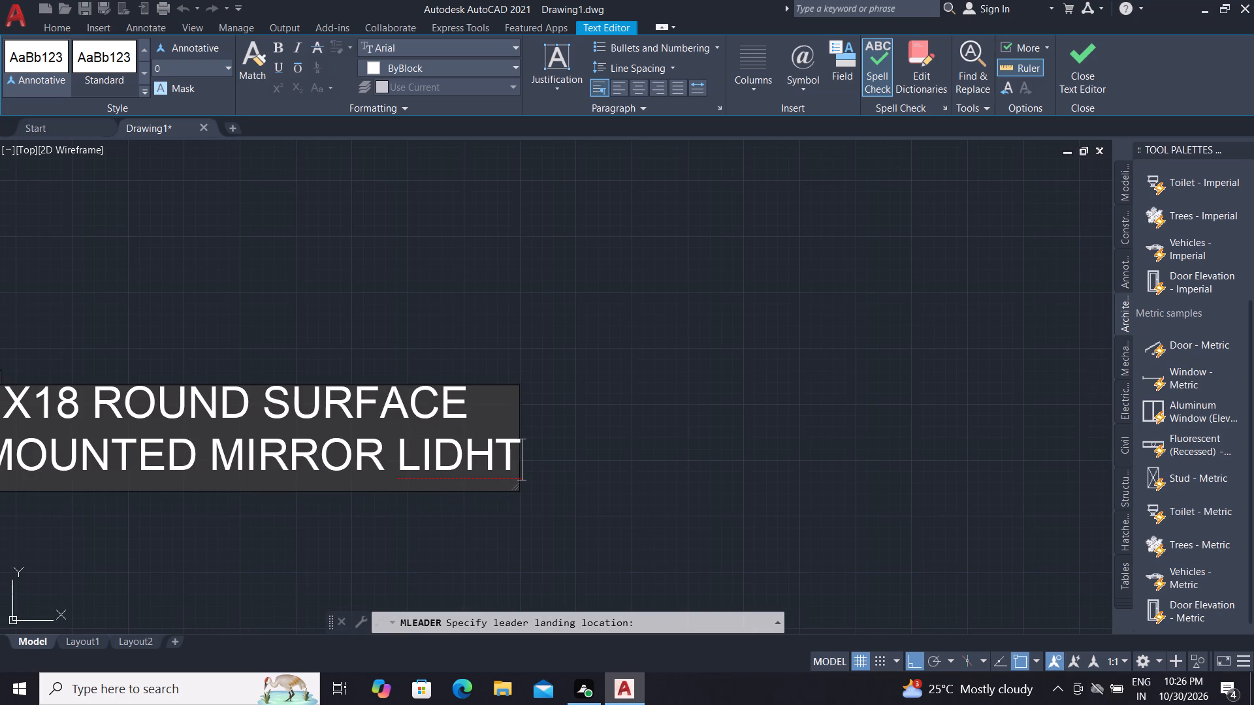
left_click(464, 467)
key("BackSpace")
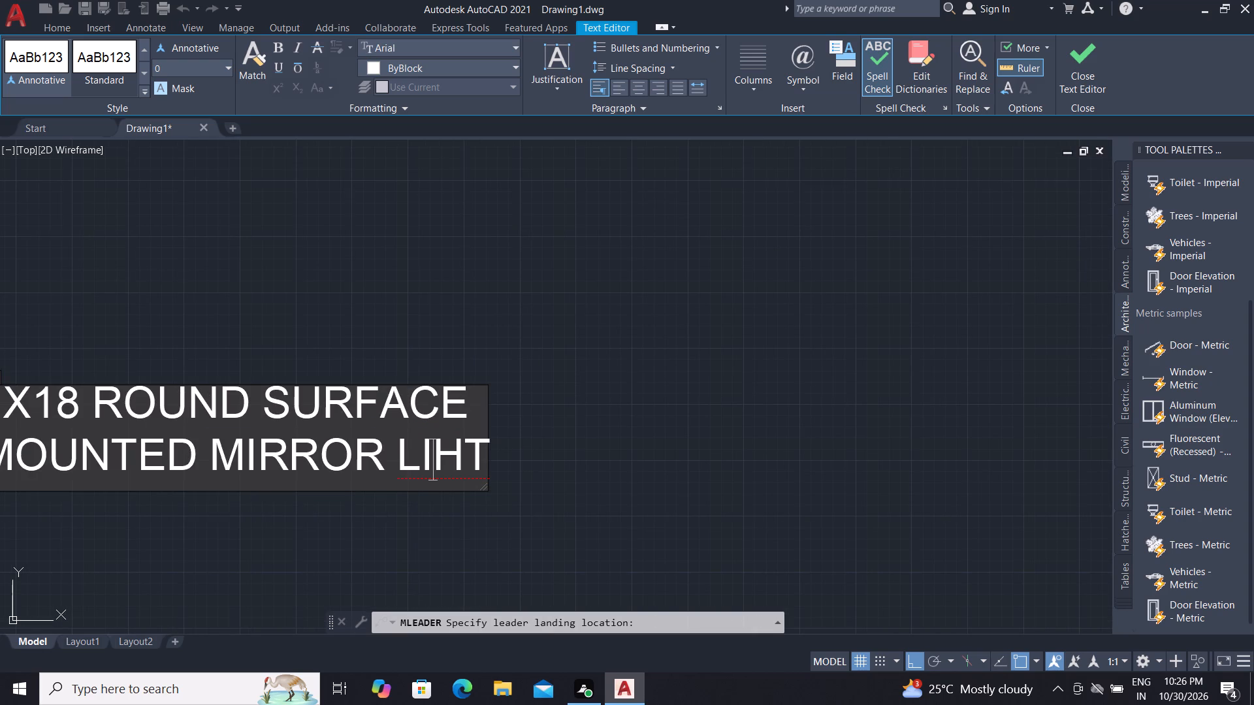
key("g")
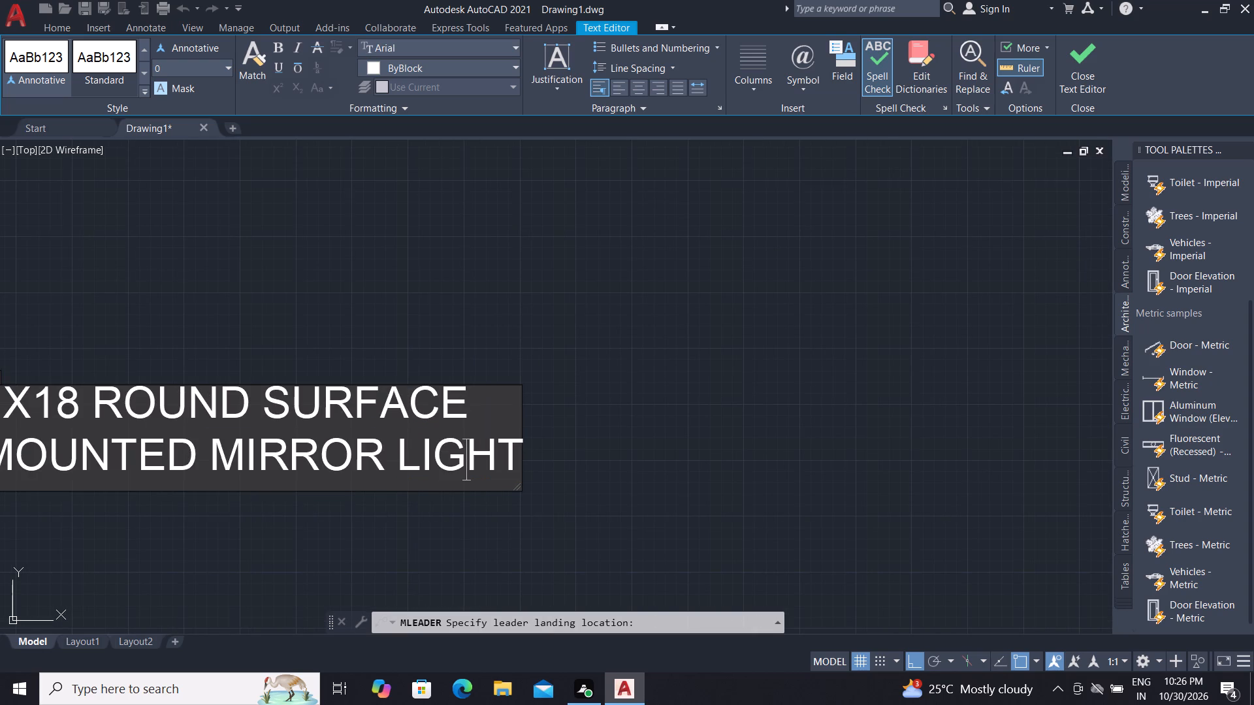
left_click(634, 401)
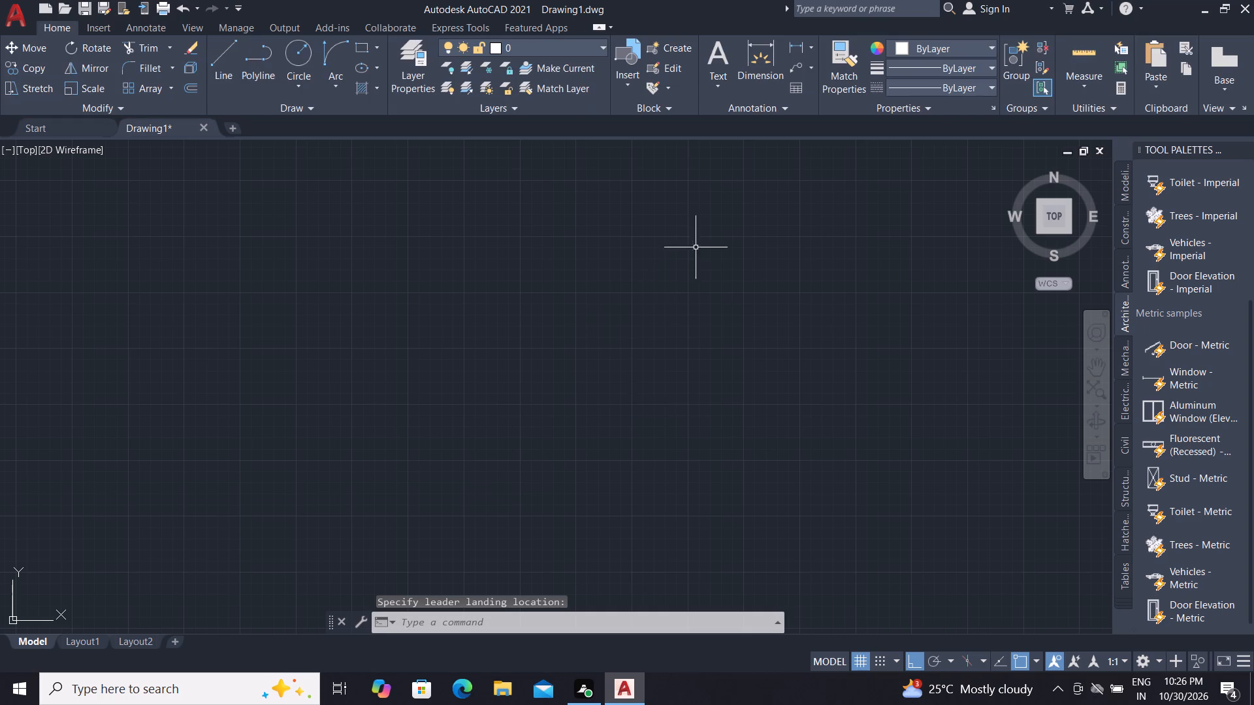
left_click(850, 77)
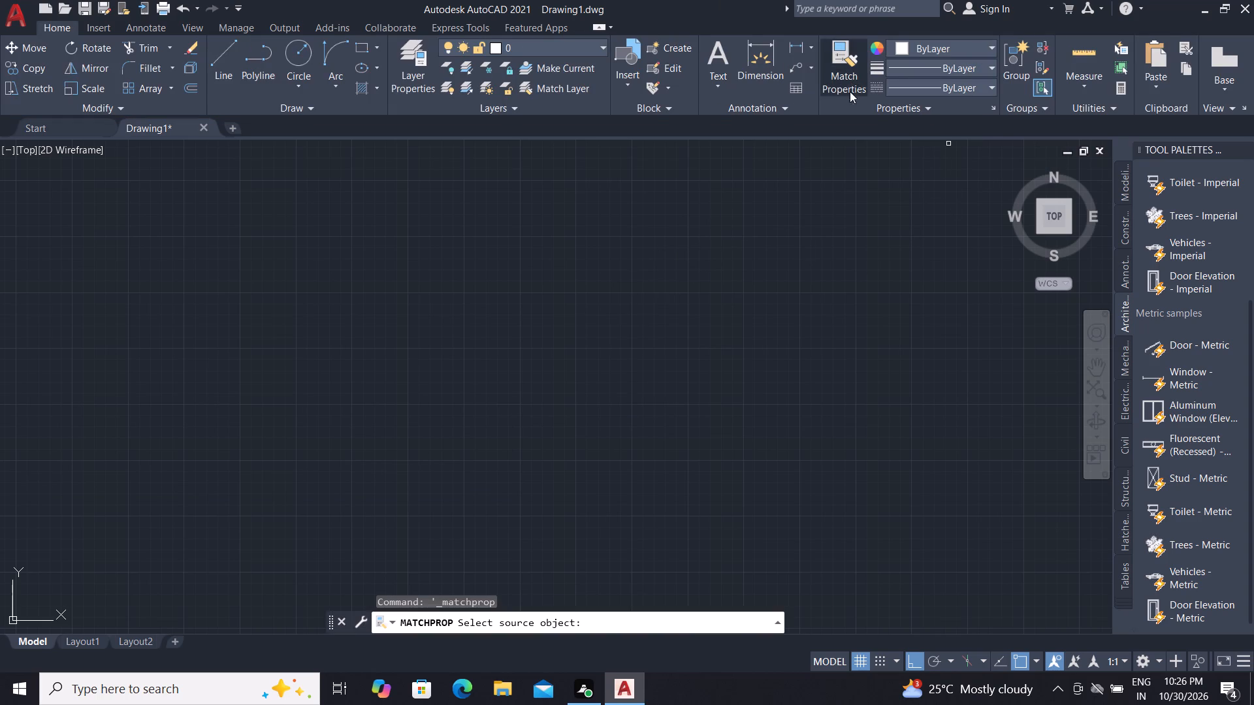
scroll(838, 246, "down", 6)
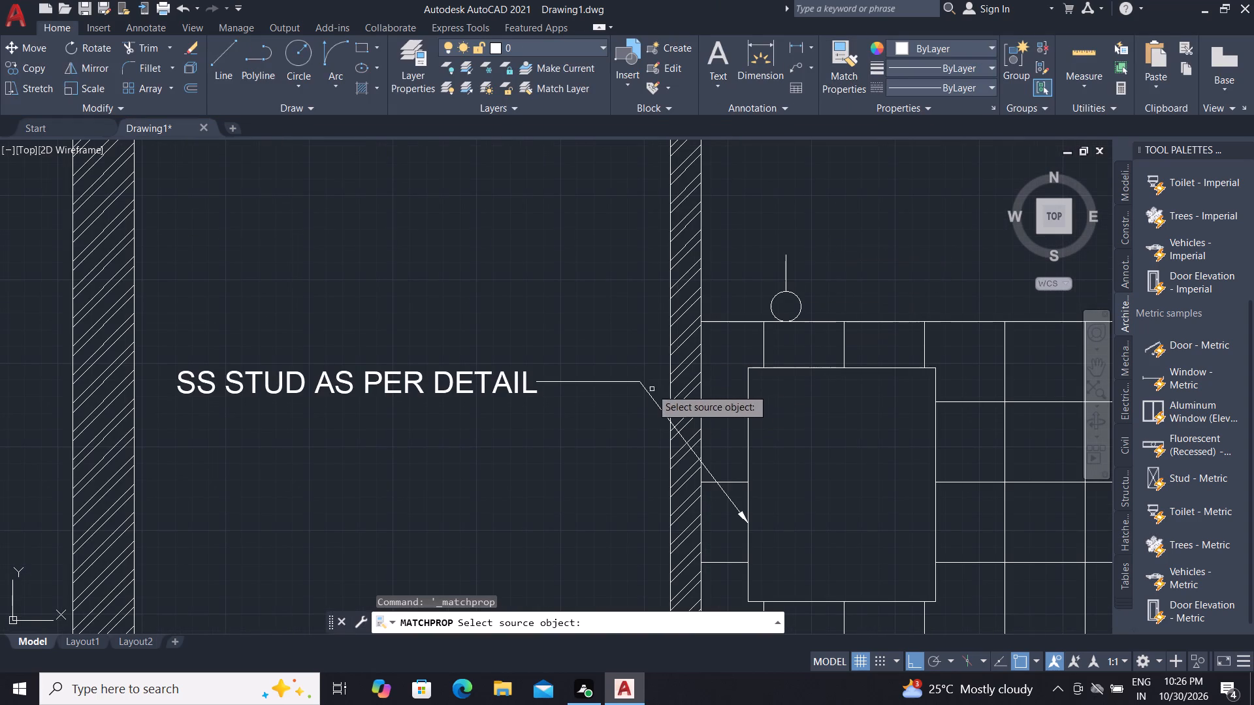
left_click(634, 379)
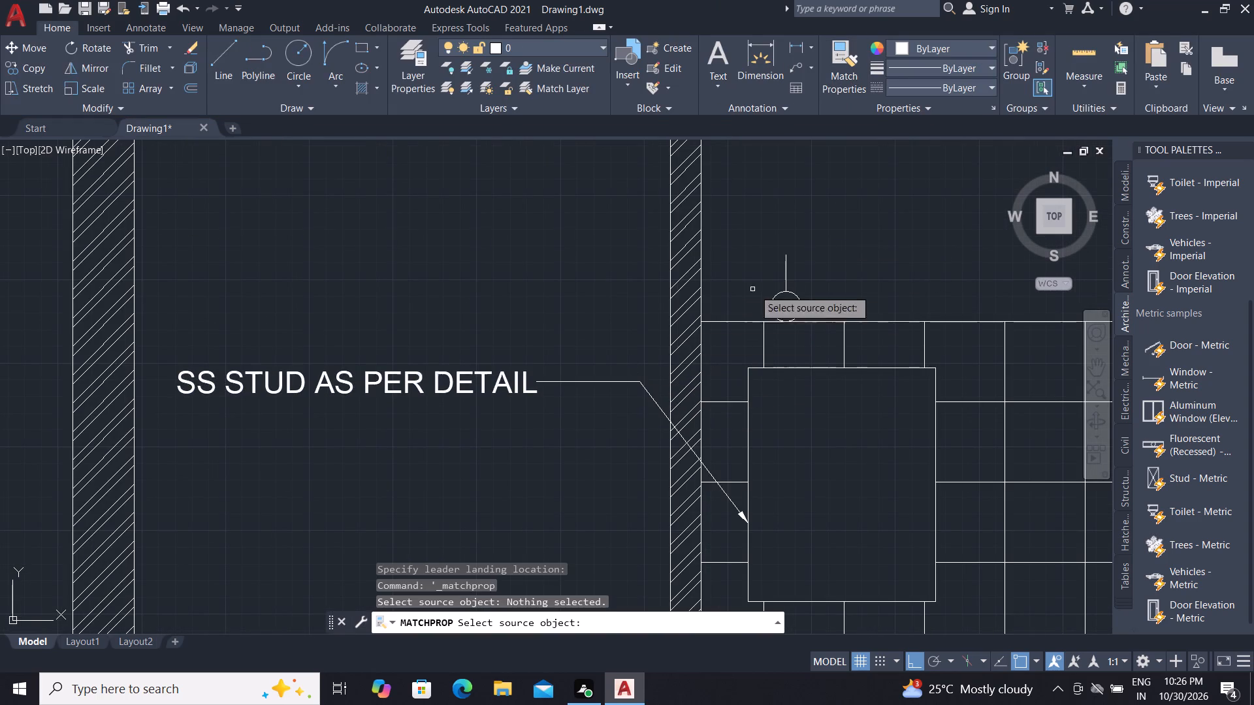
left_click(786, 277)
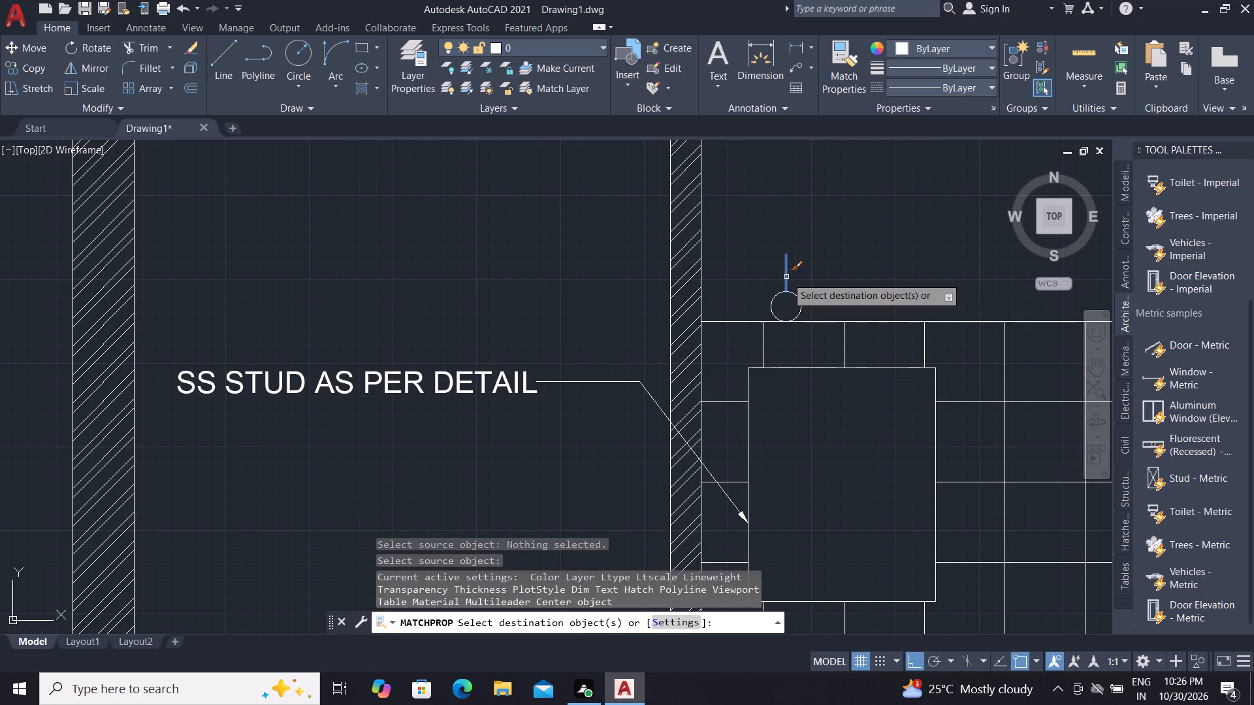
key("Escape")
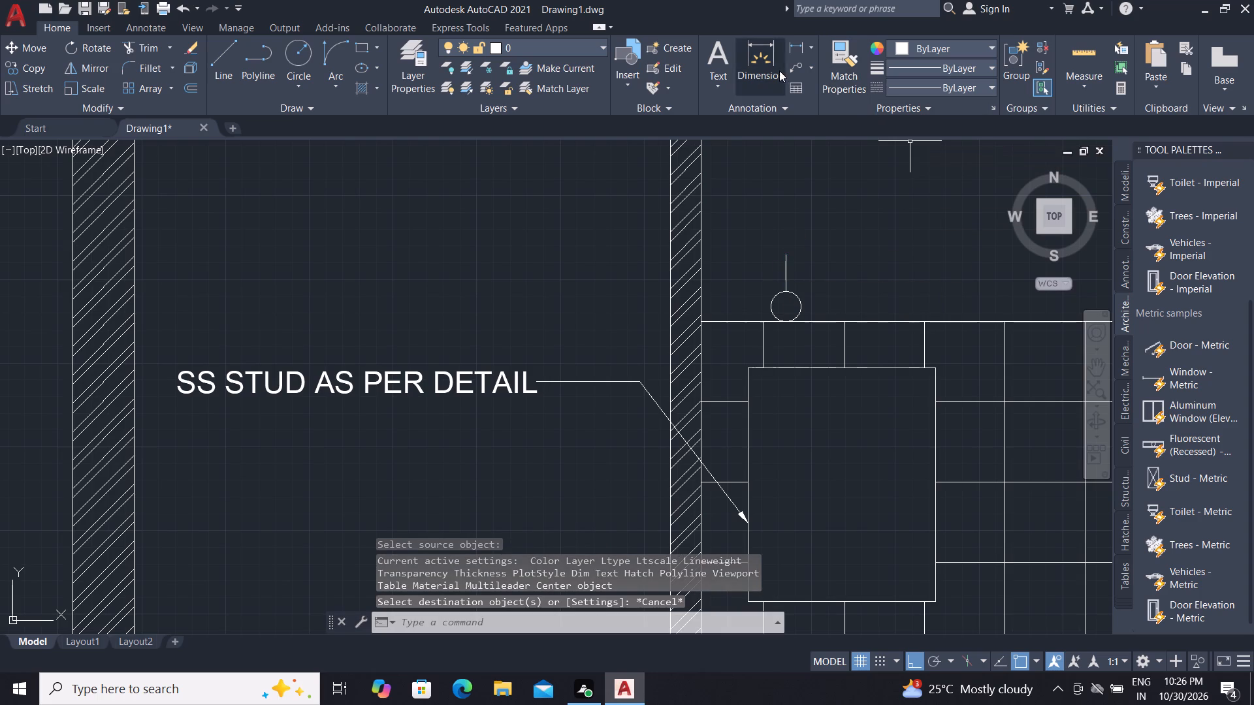
Match the properties of the "SS STUD AS PER DETAIL" leader onto the round surface mounted mirror light leader.
left_click(840, 84)
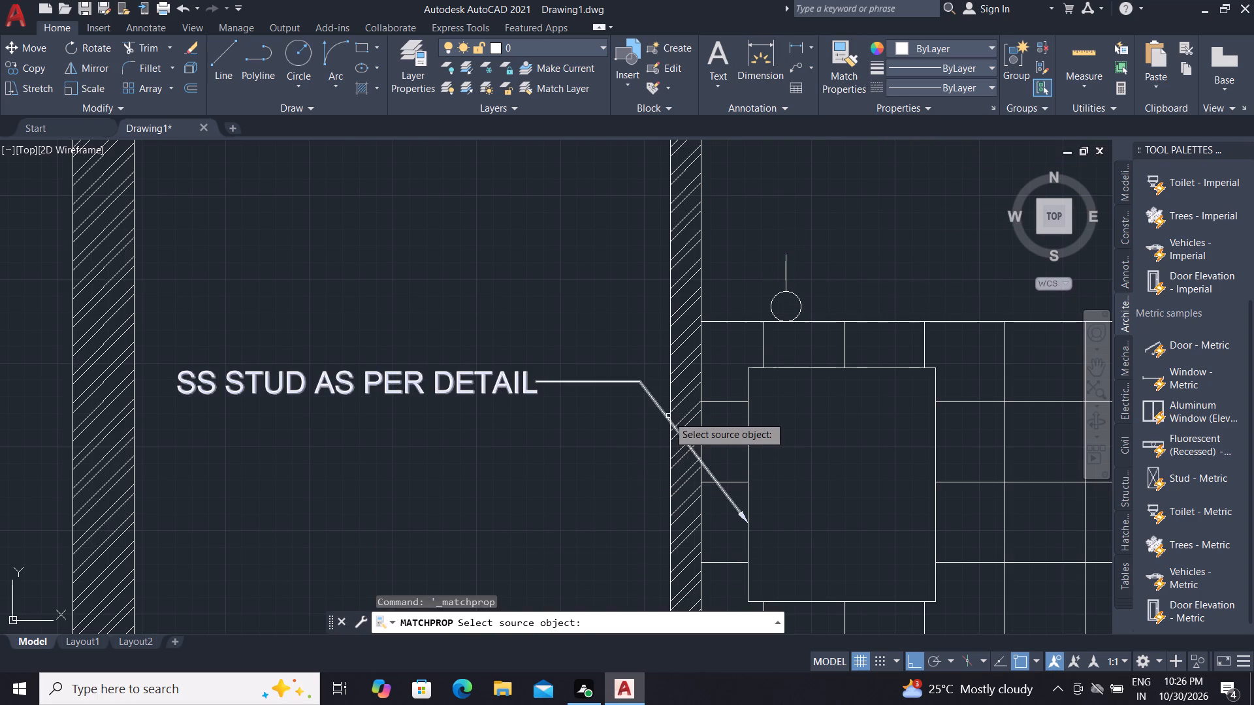
left_click(664, 414)
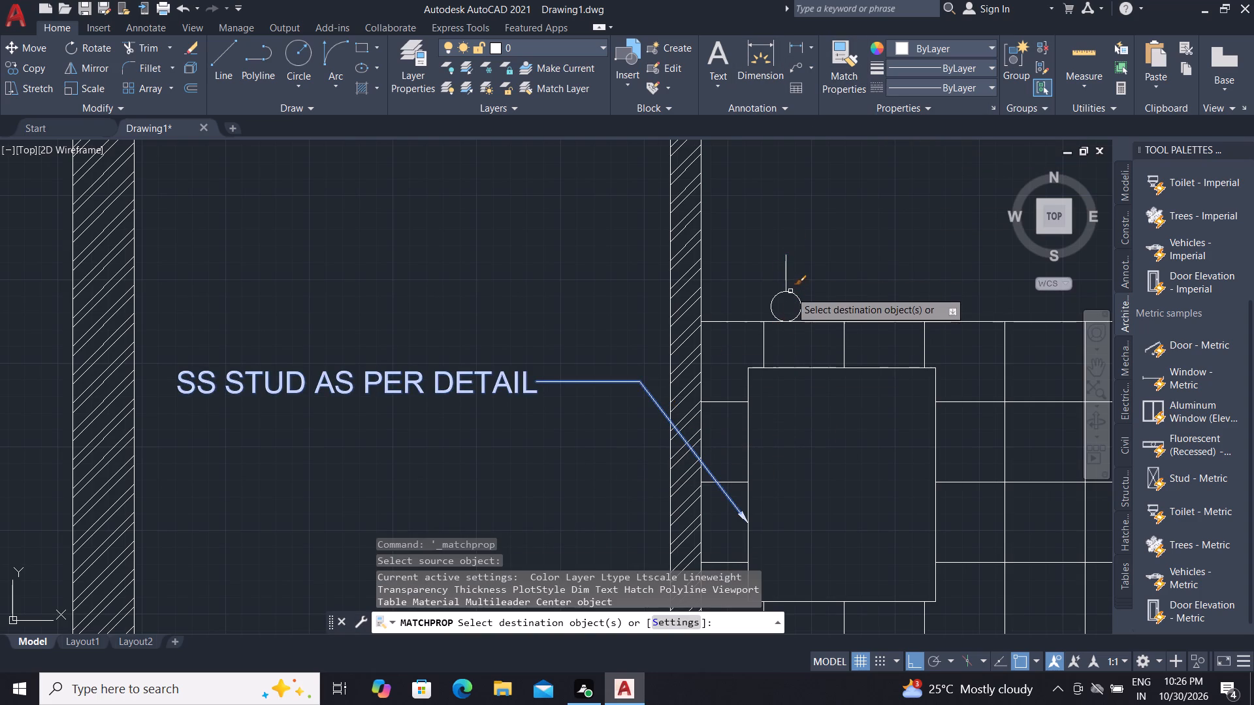
left_click(785, 283)
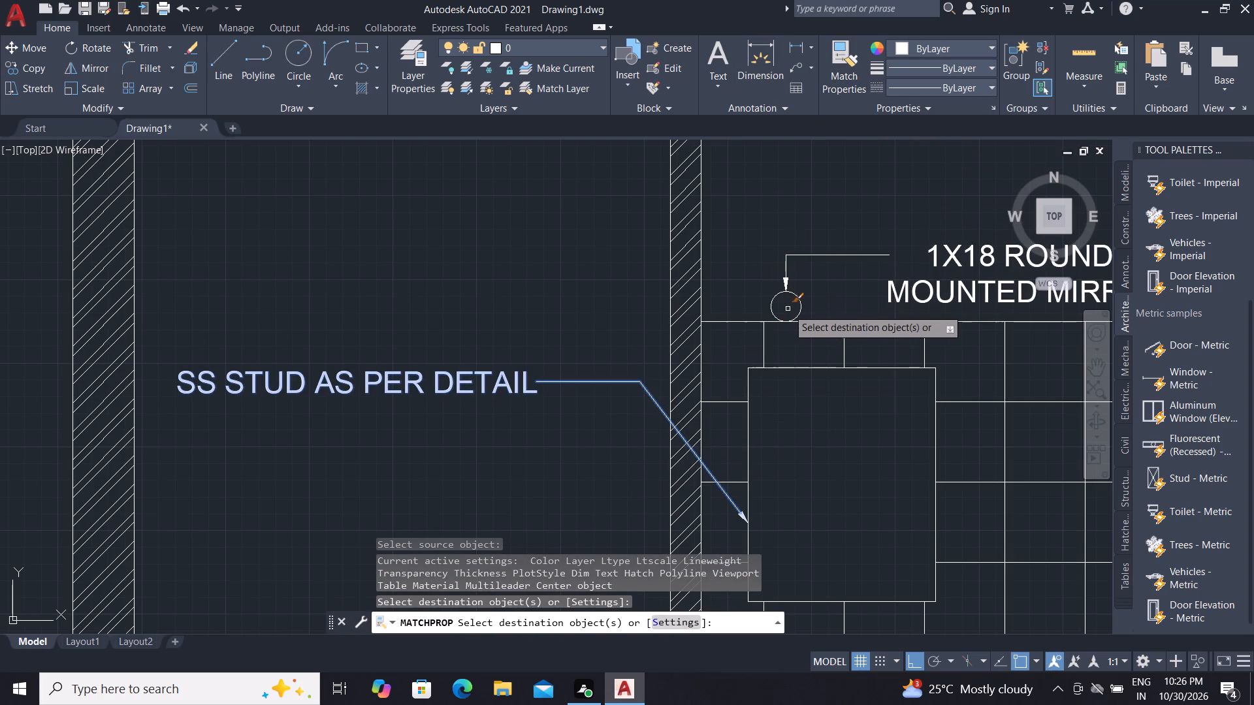
key("Escape")
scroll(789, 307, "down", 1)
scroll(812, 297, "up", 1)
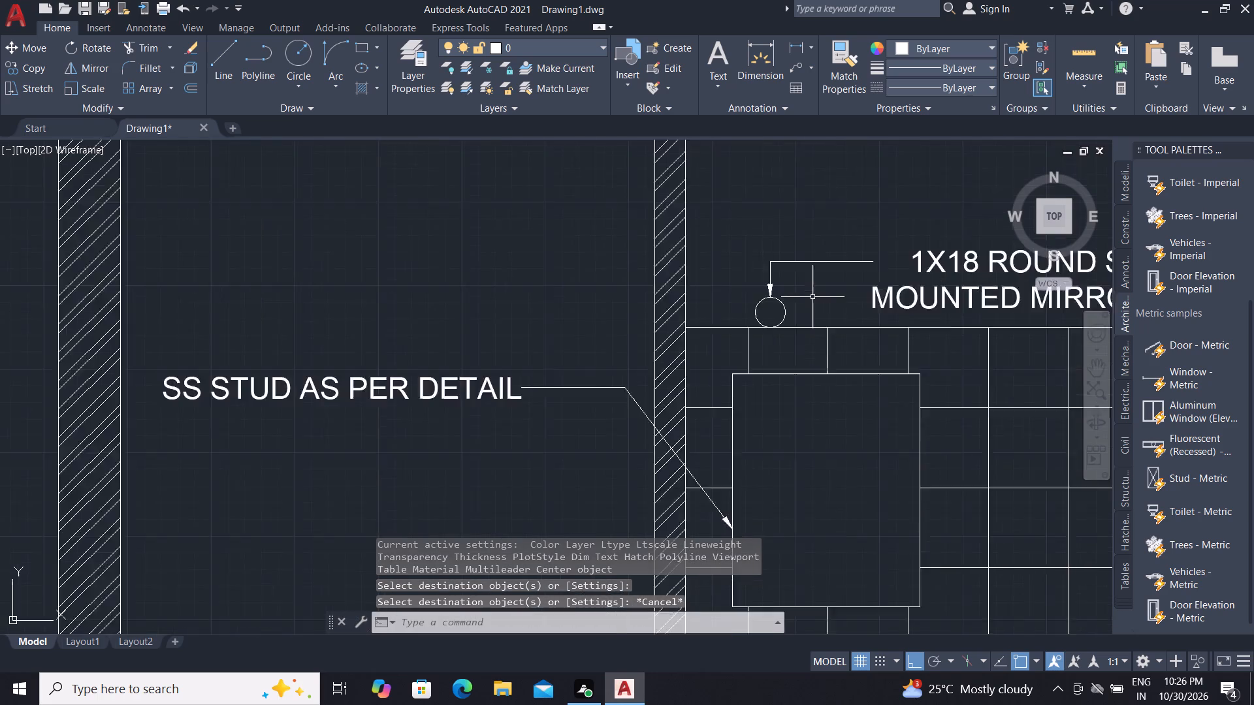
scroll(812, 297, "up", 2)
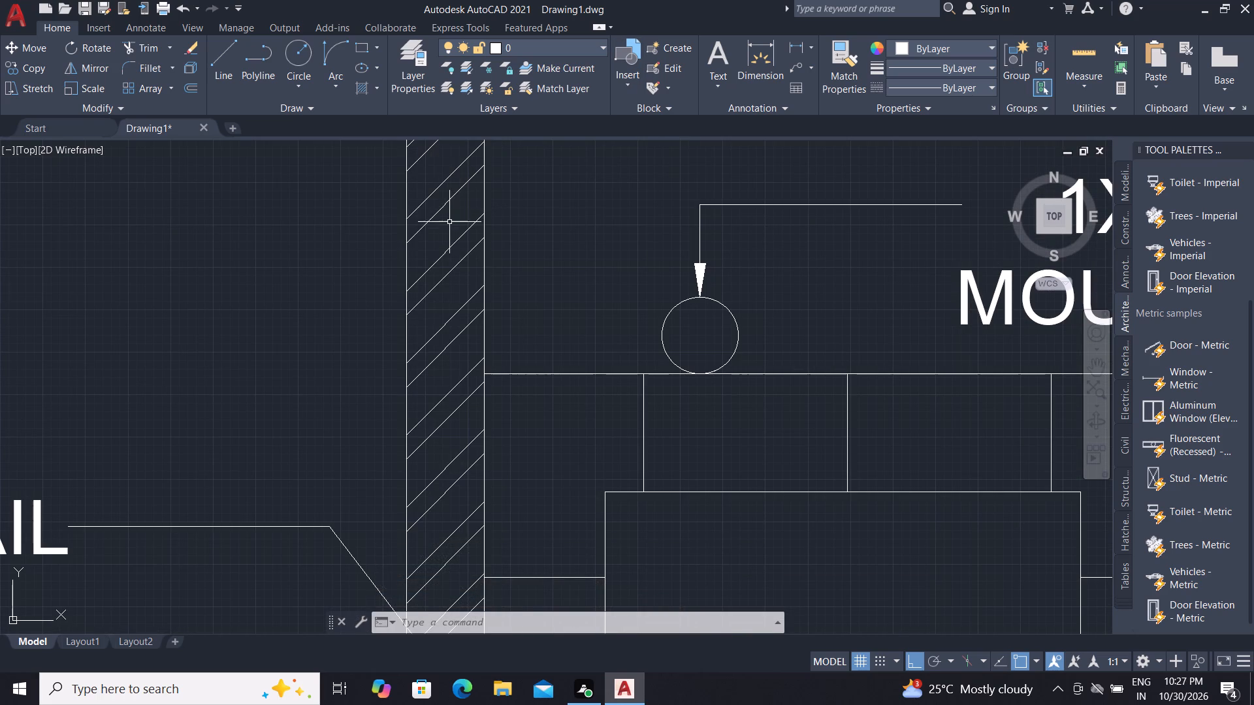
Draw a vertical line about 1270 long in the end wall's opening, from the hatched sill up to the beam's underside beside the 325 dimension.
scroll(448, 225, "down", 1)
scroll(402, 704, "down", 1)
scroll(719, 358, "down", 2)
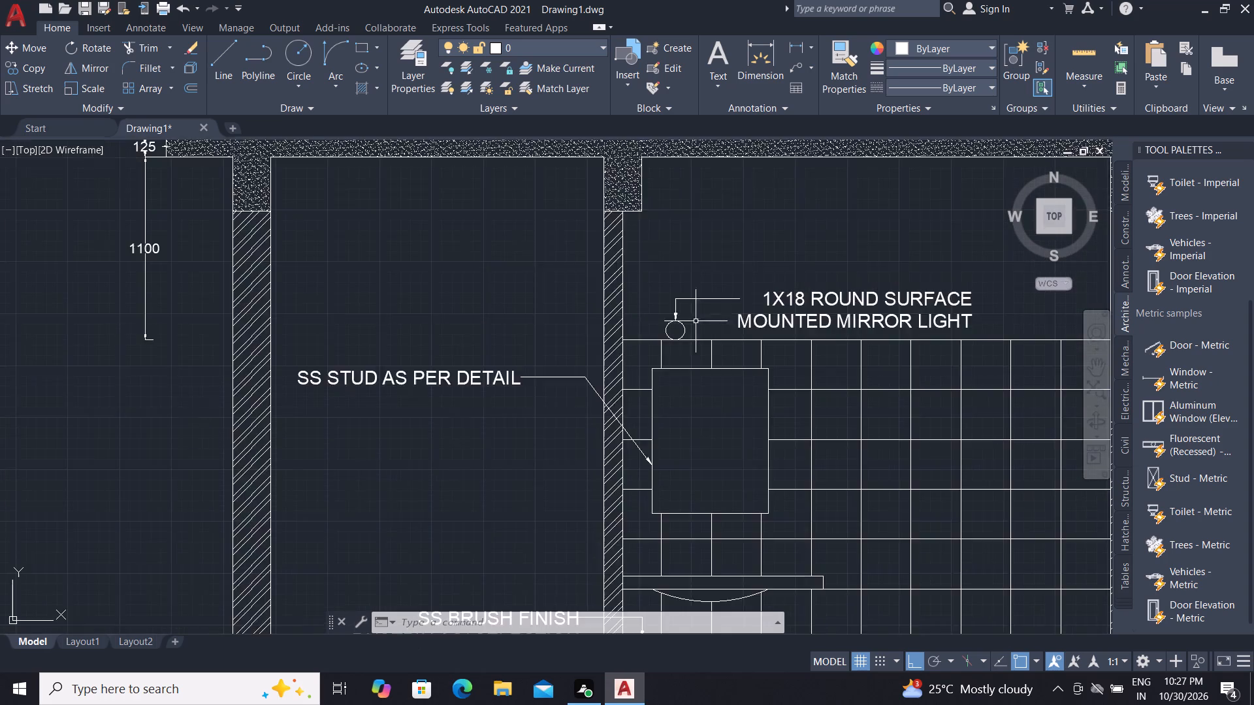
scroll(549, 262, "down", 2)
scroll(799, 304, "up", 3)
scroll(752, 313, "down", 1)
type("L")
key("space")
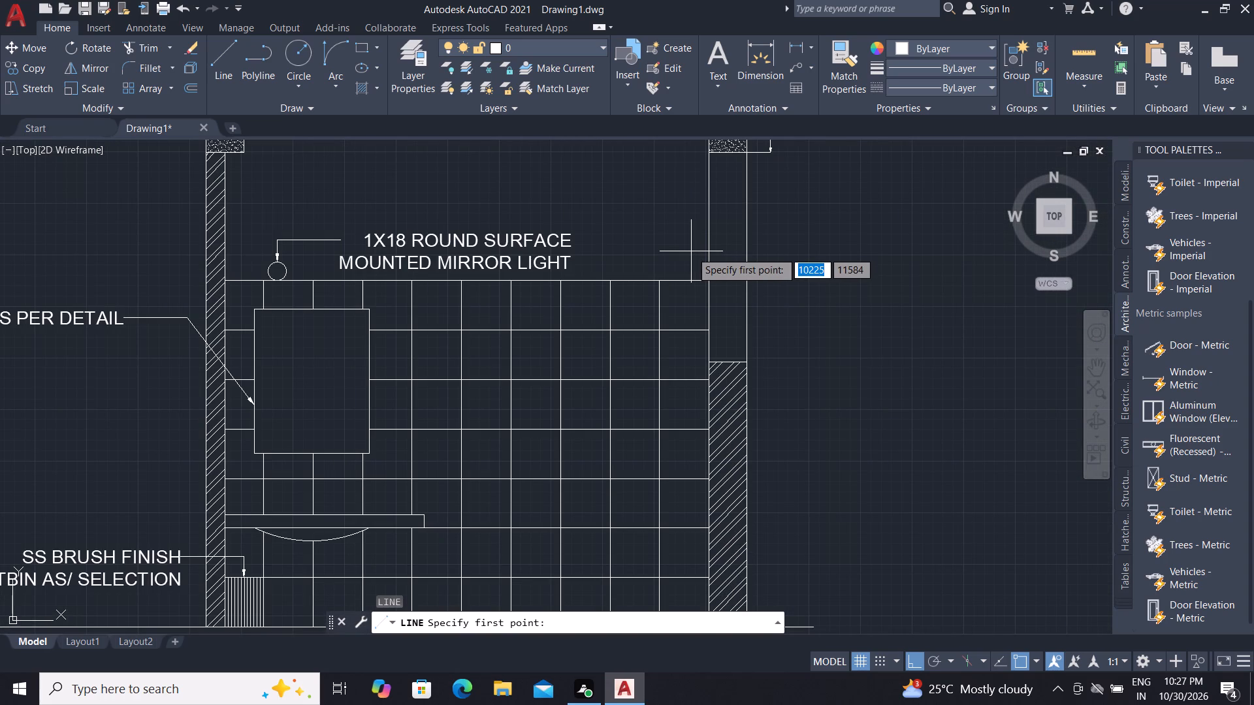
scroll(710, 268, "up", 1)
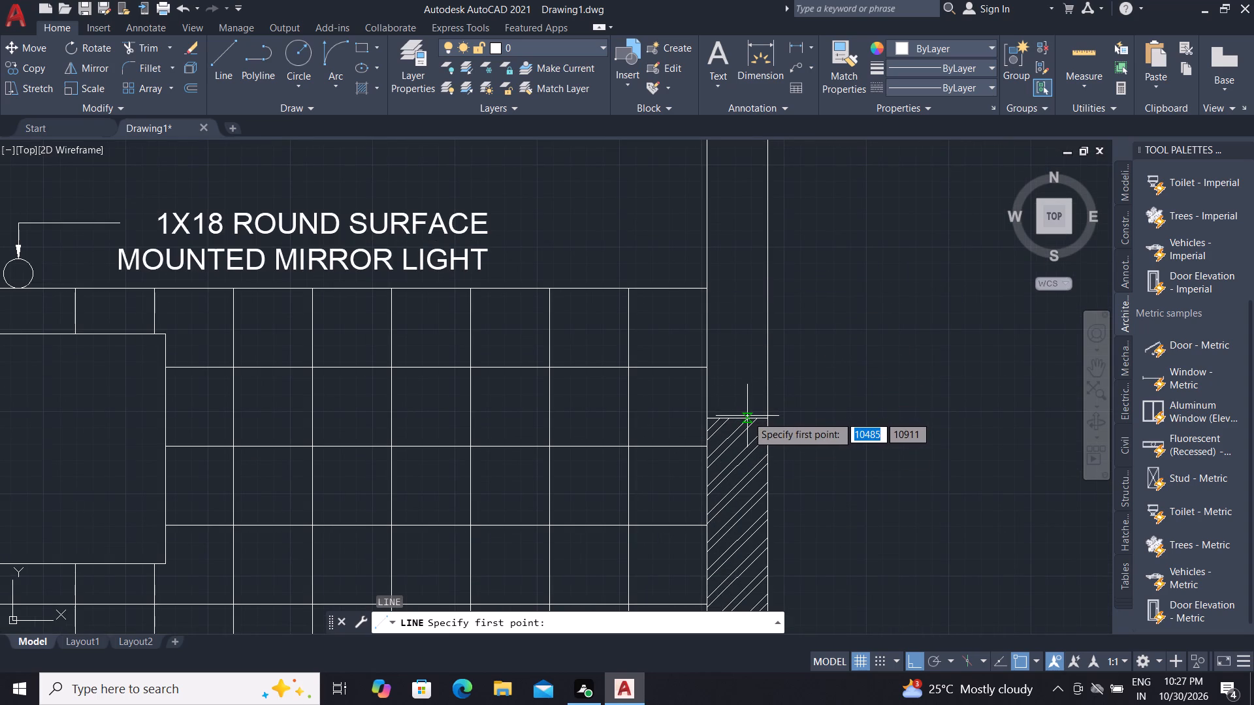
left_click(747, 416)
scroll(736, 293, "down", 2)
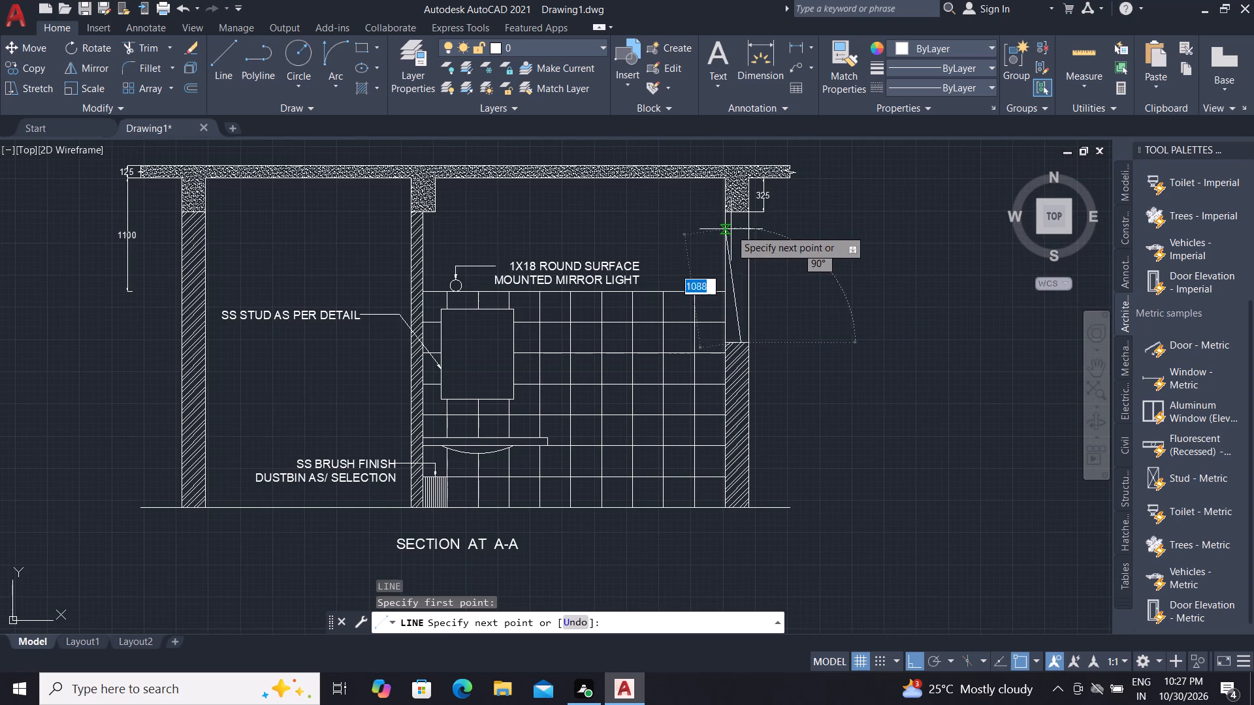
scroll(735, 212, "up", 3)
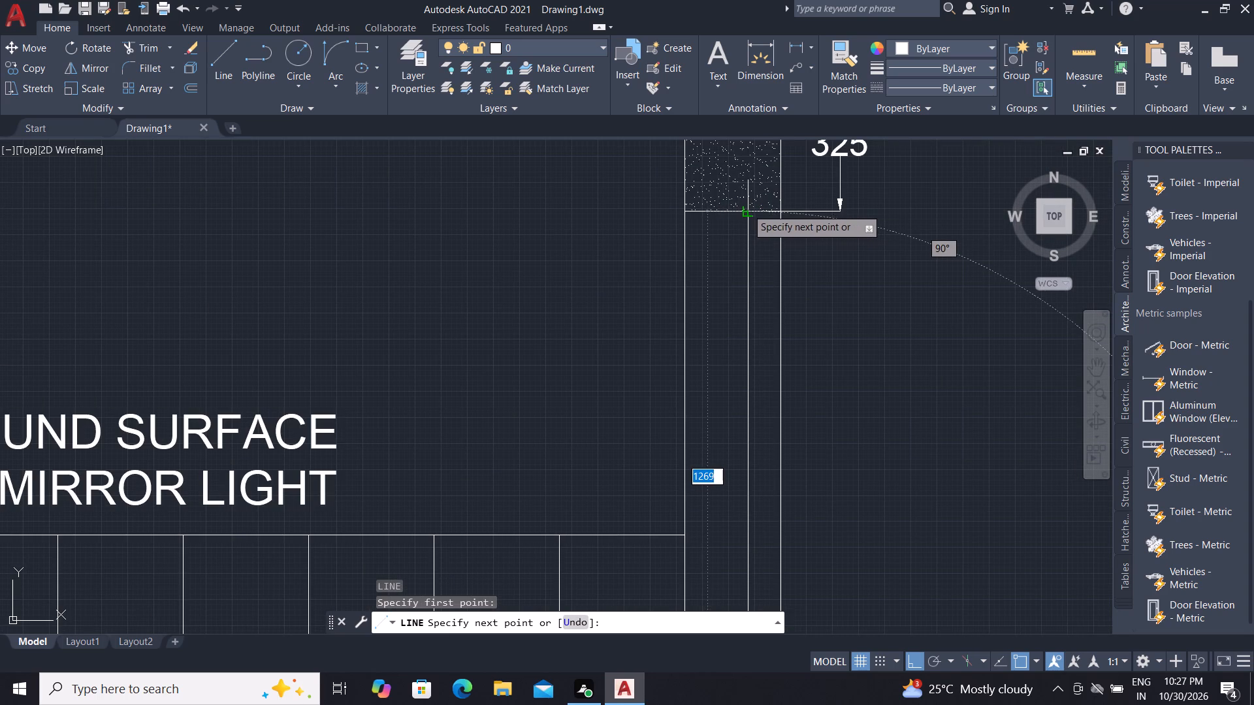
left_click(747, 209)
key("Escape")
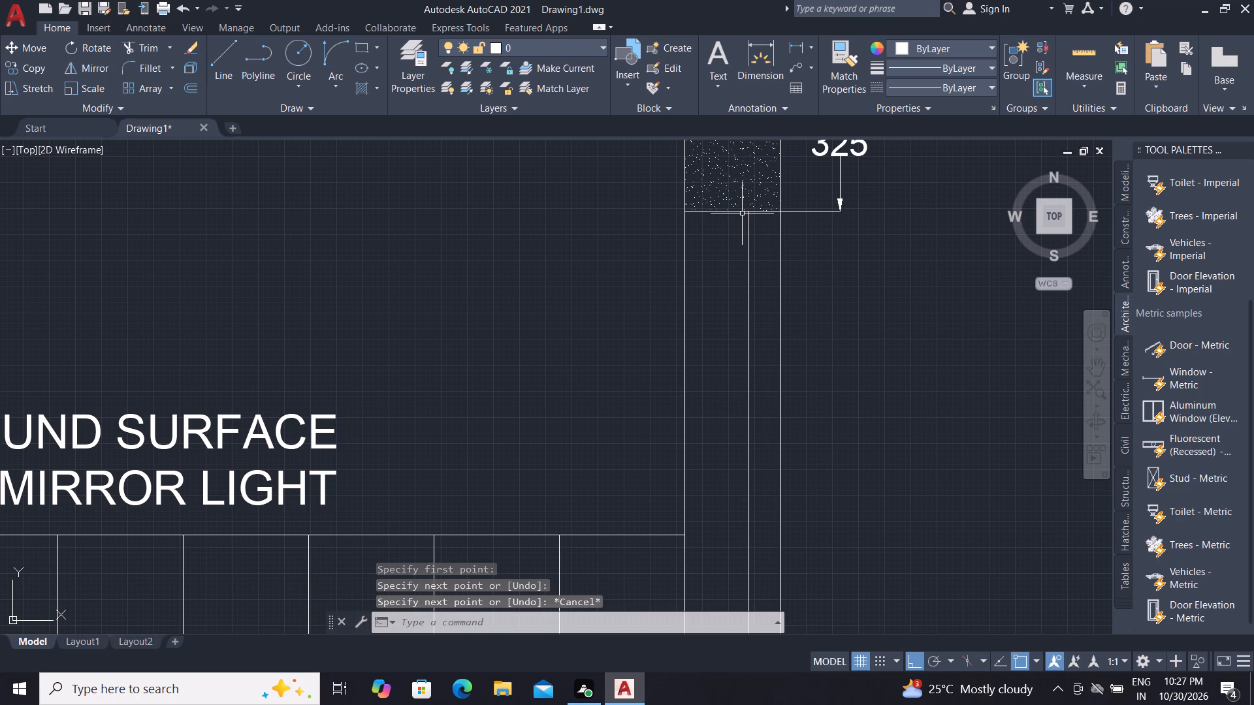
key("Escape")
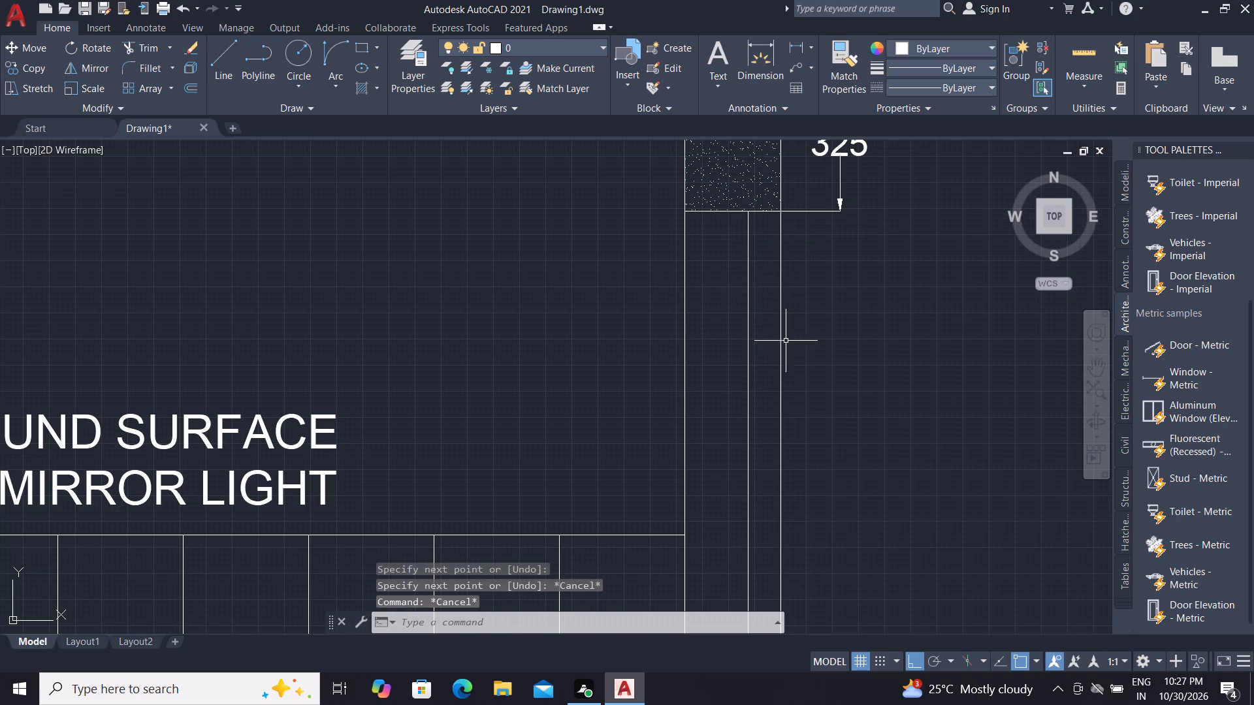
Draw a second vertical line, nearer the wall's outer face, from the beam's underside down to the hatched sill, about 1270 long.
type("L")
key("space")
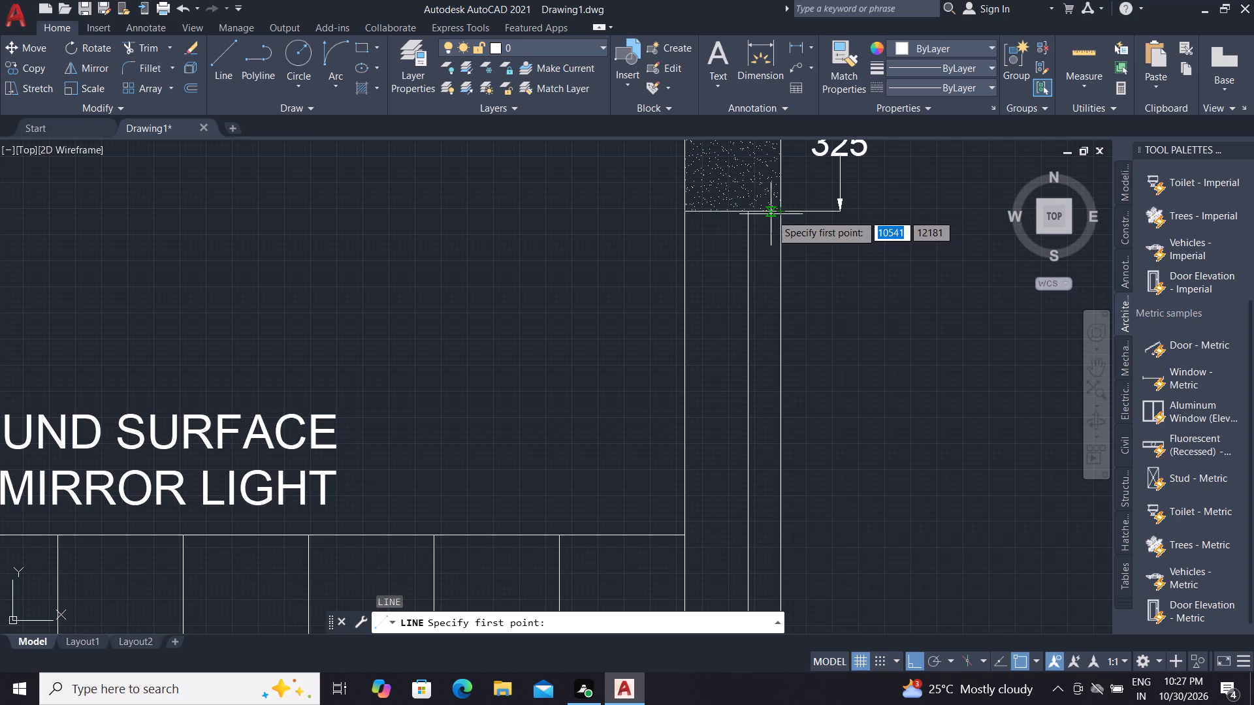
left_click(770, 214)
scroll(779, 249, "down", 3)
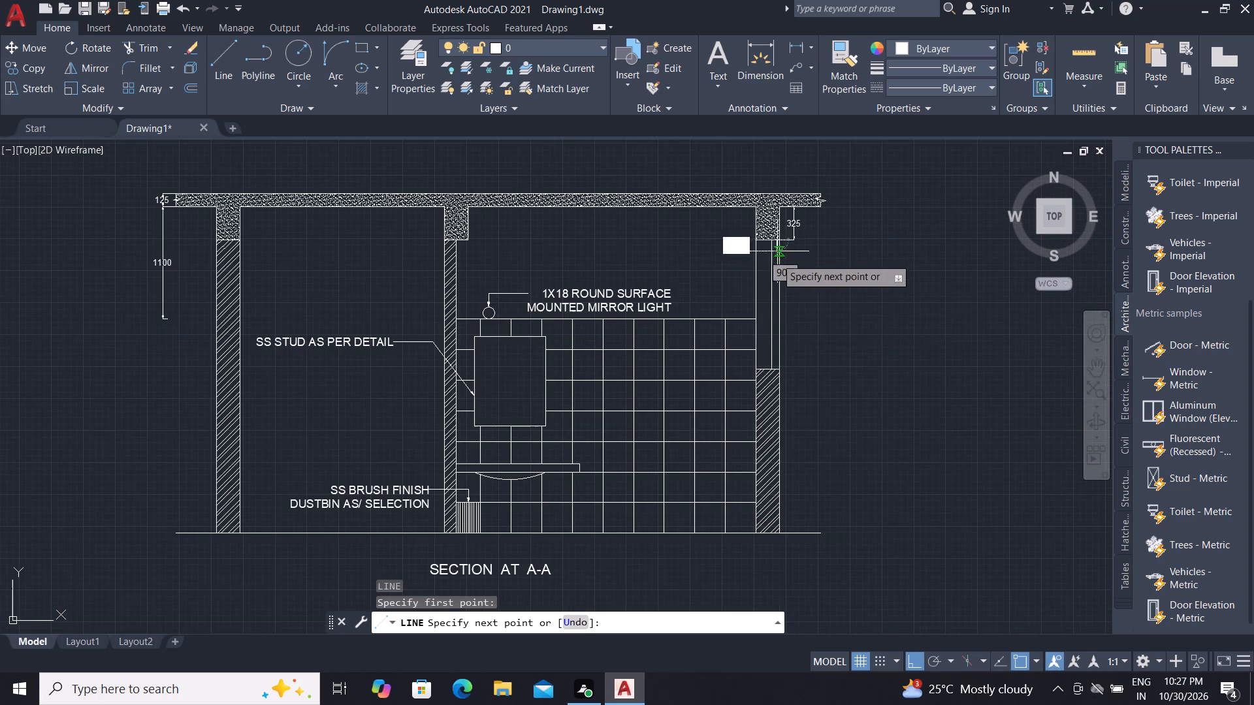
scroll(771, 368, "up", 3)
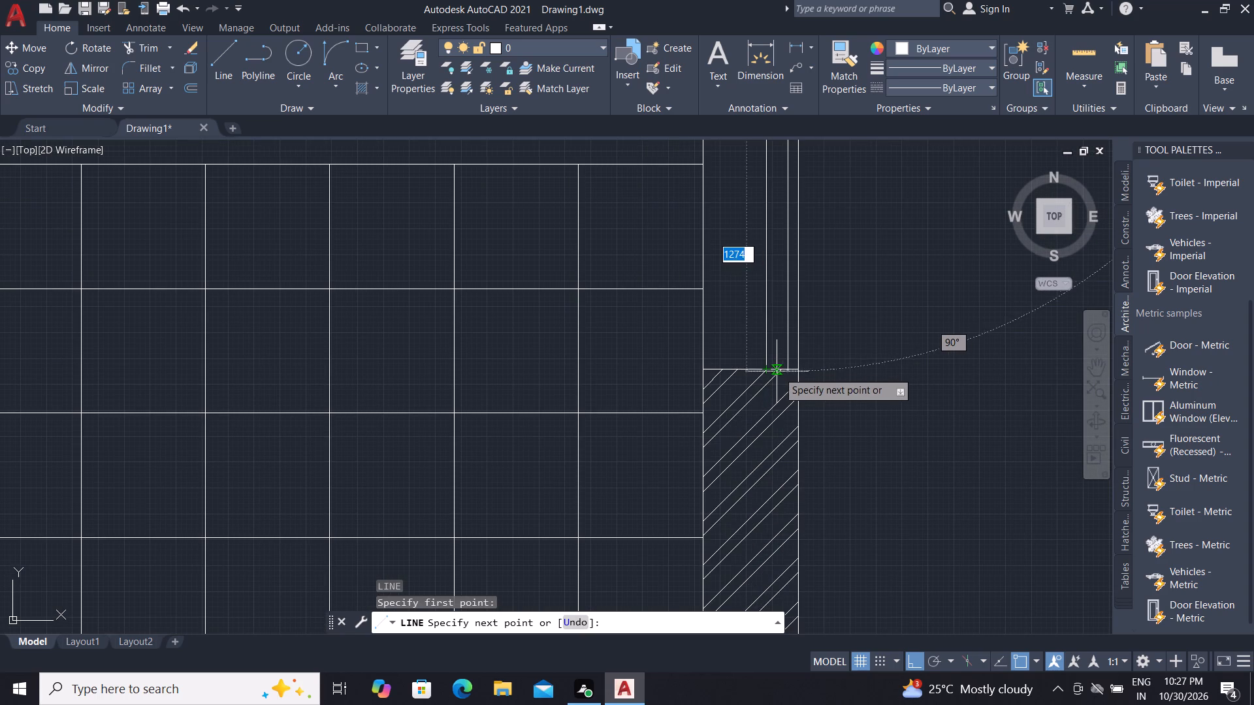
left_click(784, 370)
key("Escape")
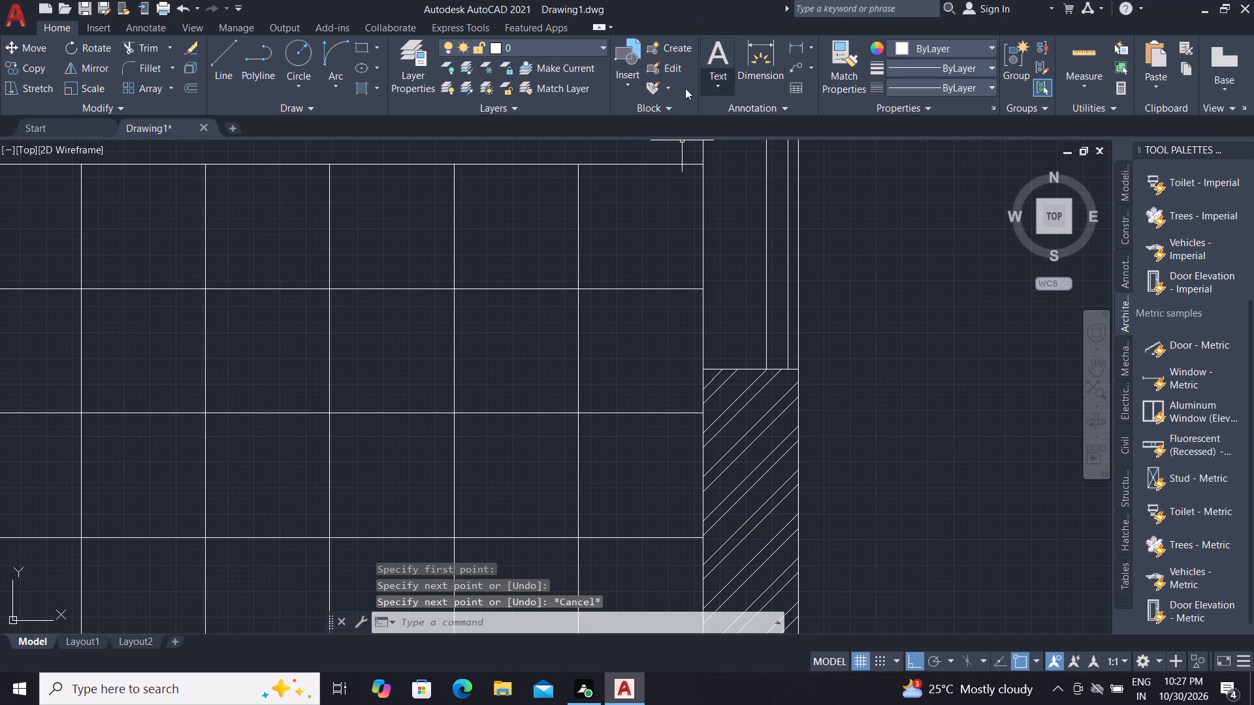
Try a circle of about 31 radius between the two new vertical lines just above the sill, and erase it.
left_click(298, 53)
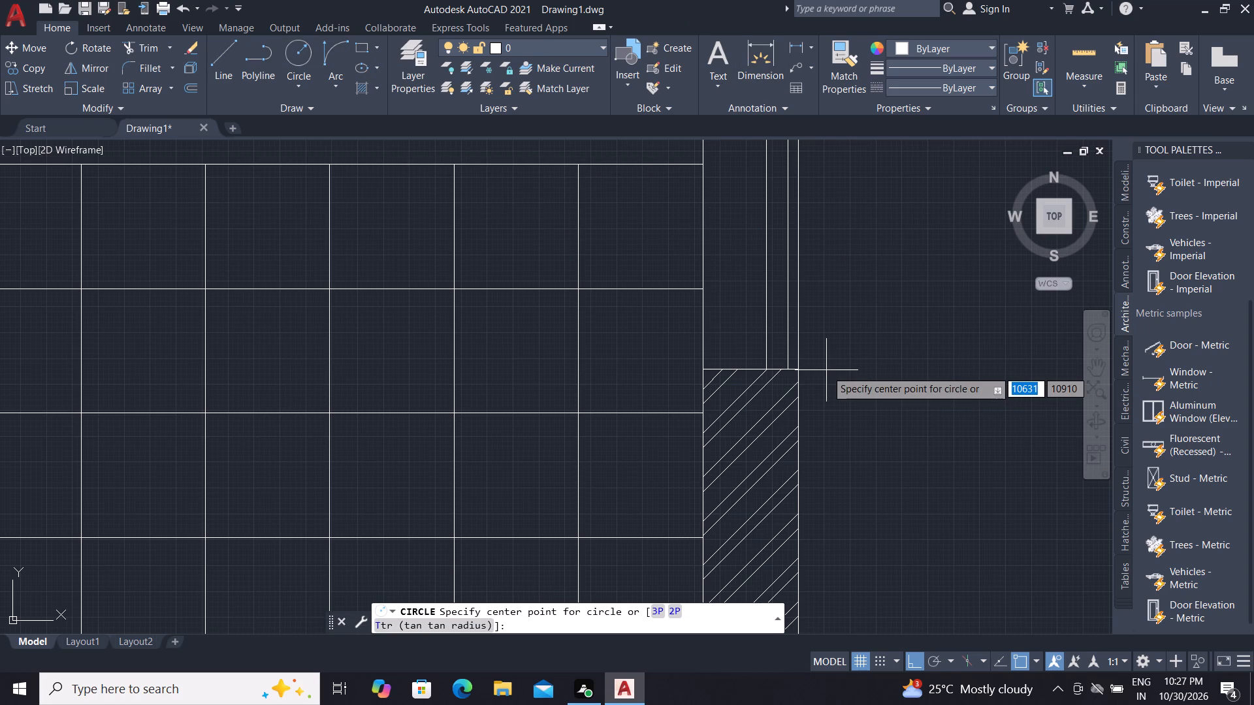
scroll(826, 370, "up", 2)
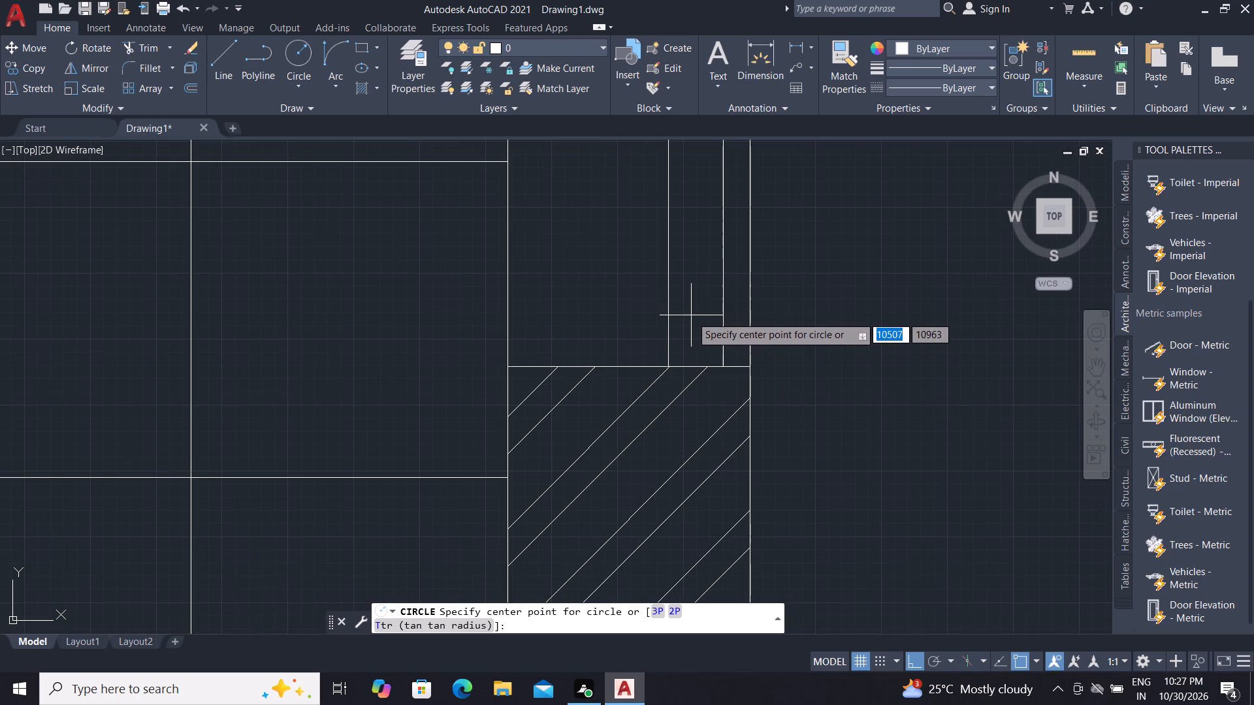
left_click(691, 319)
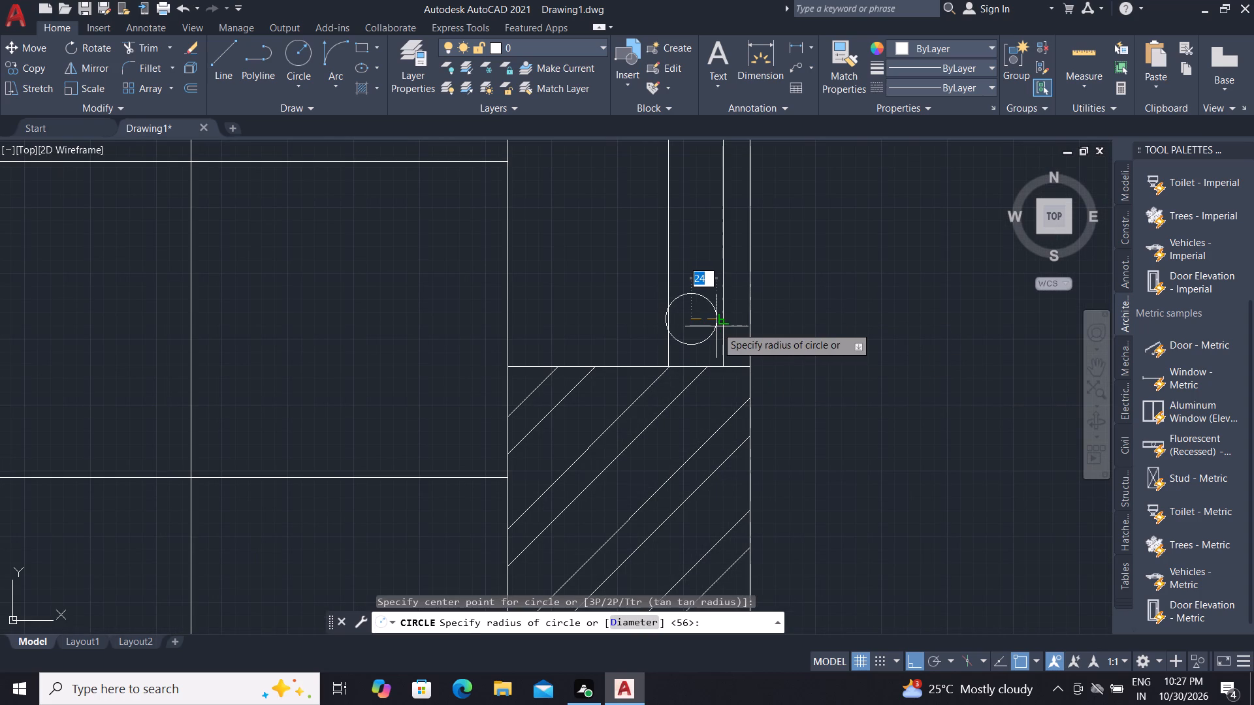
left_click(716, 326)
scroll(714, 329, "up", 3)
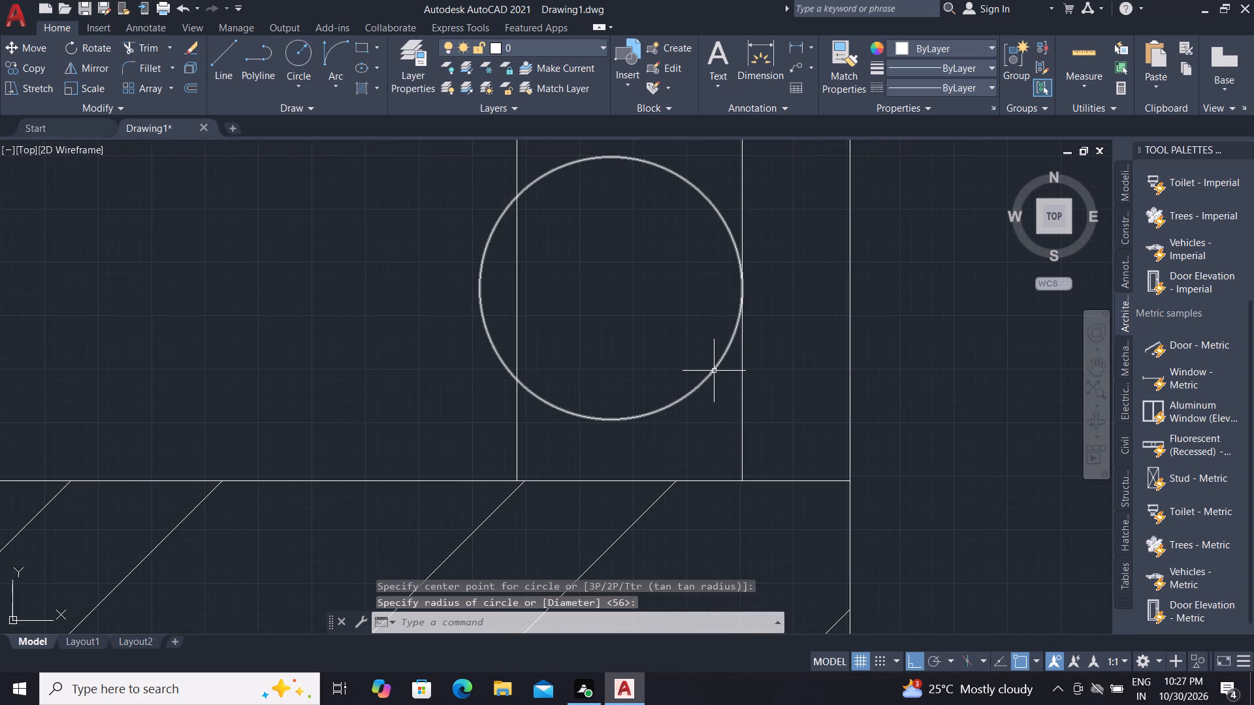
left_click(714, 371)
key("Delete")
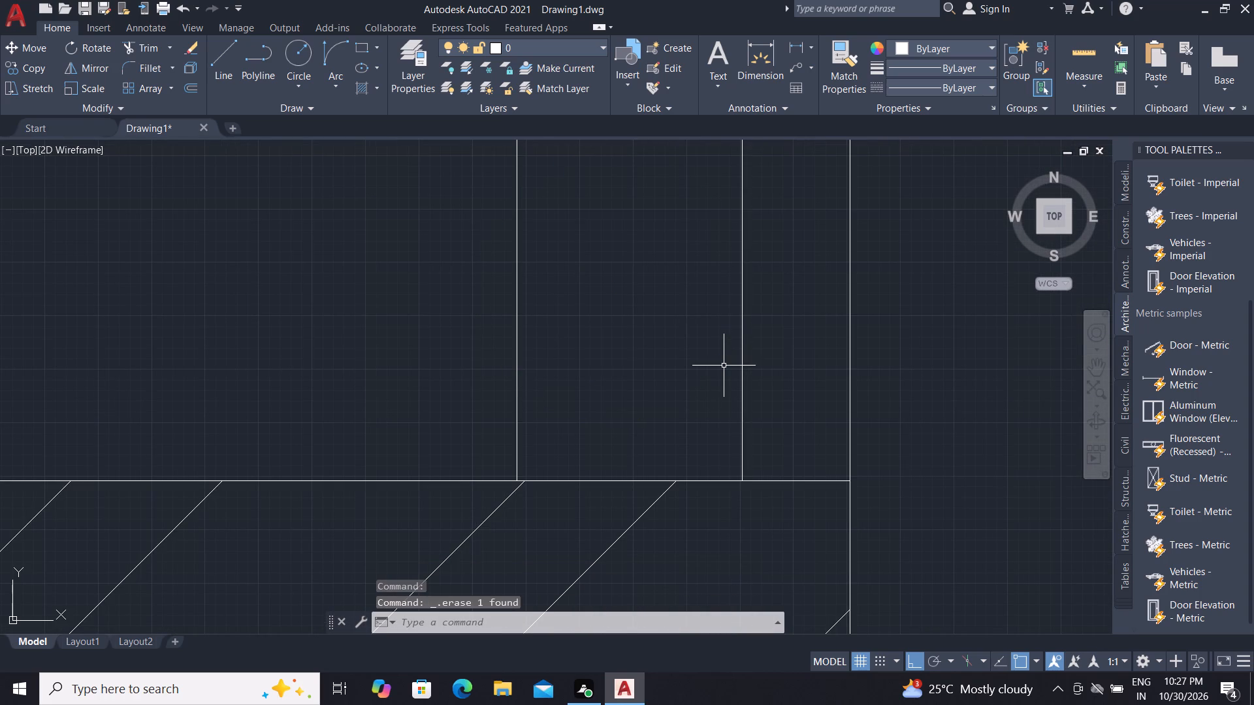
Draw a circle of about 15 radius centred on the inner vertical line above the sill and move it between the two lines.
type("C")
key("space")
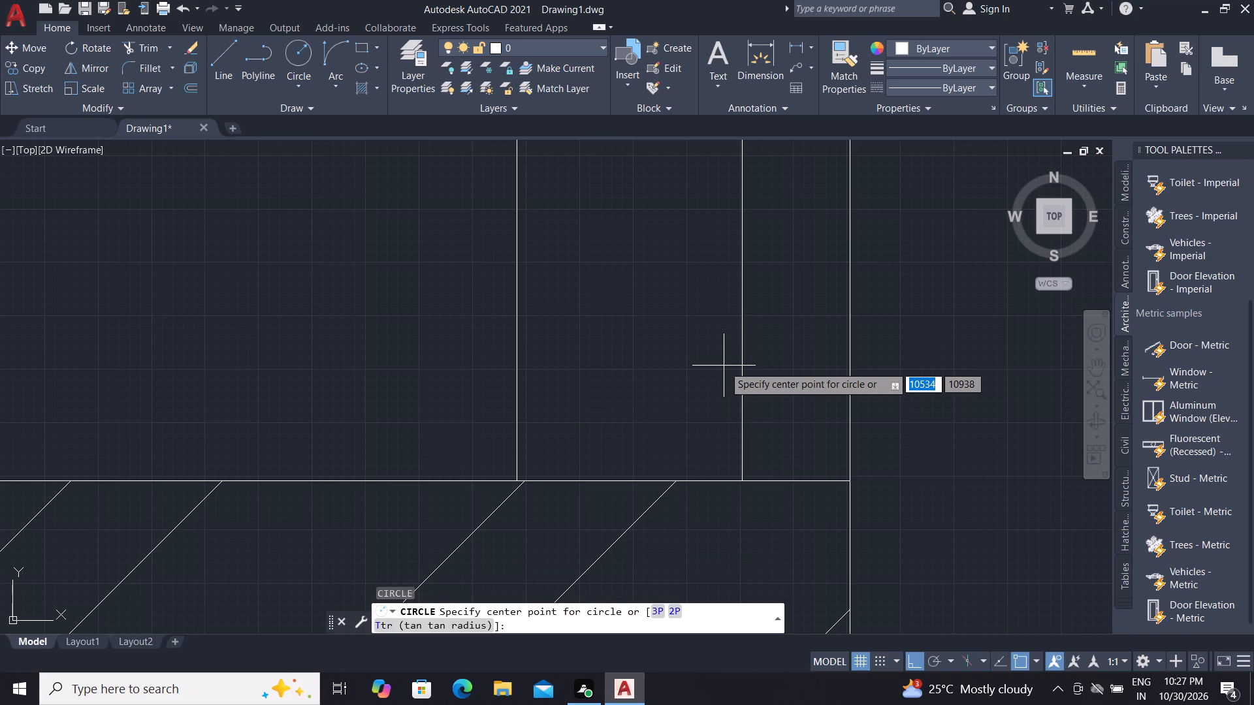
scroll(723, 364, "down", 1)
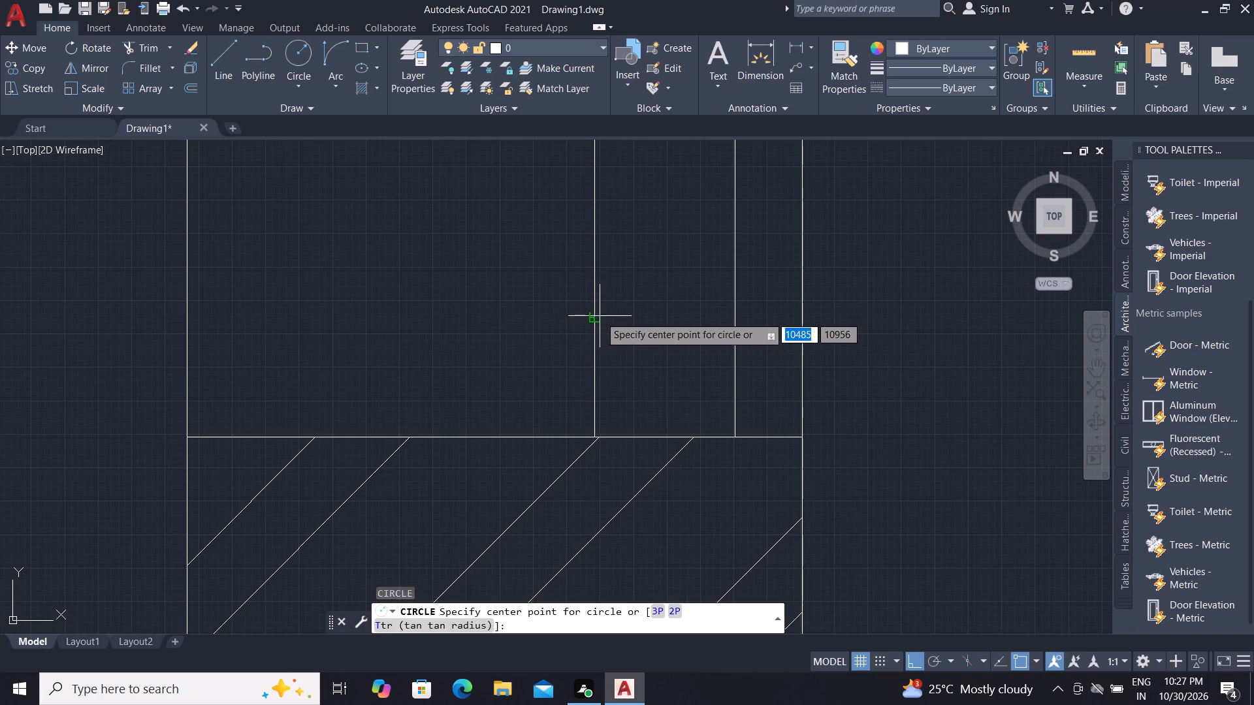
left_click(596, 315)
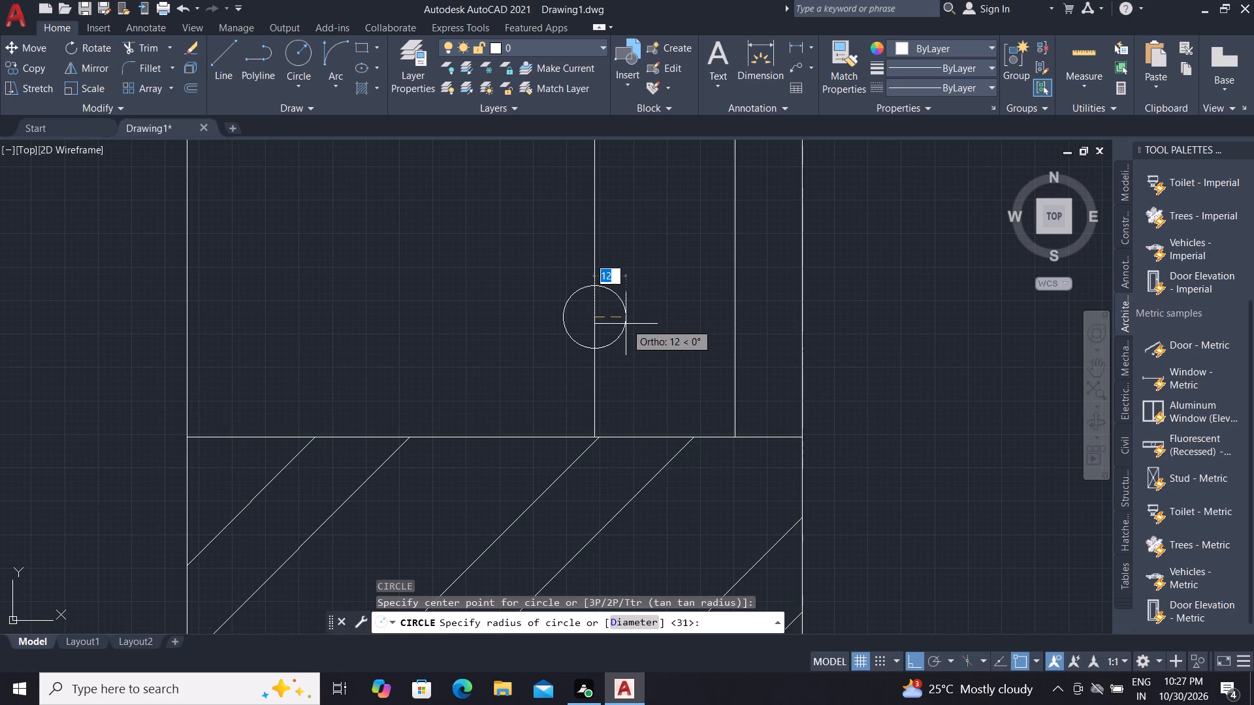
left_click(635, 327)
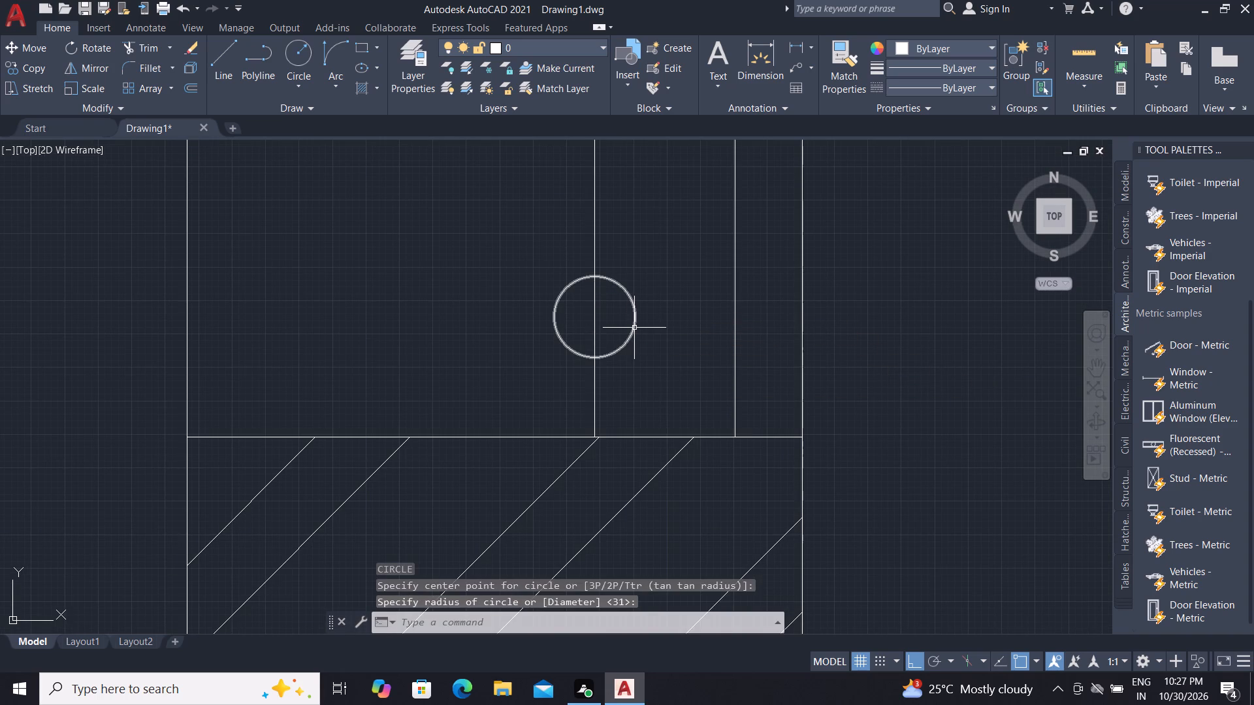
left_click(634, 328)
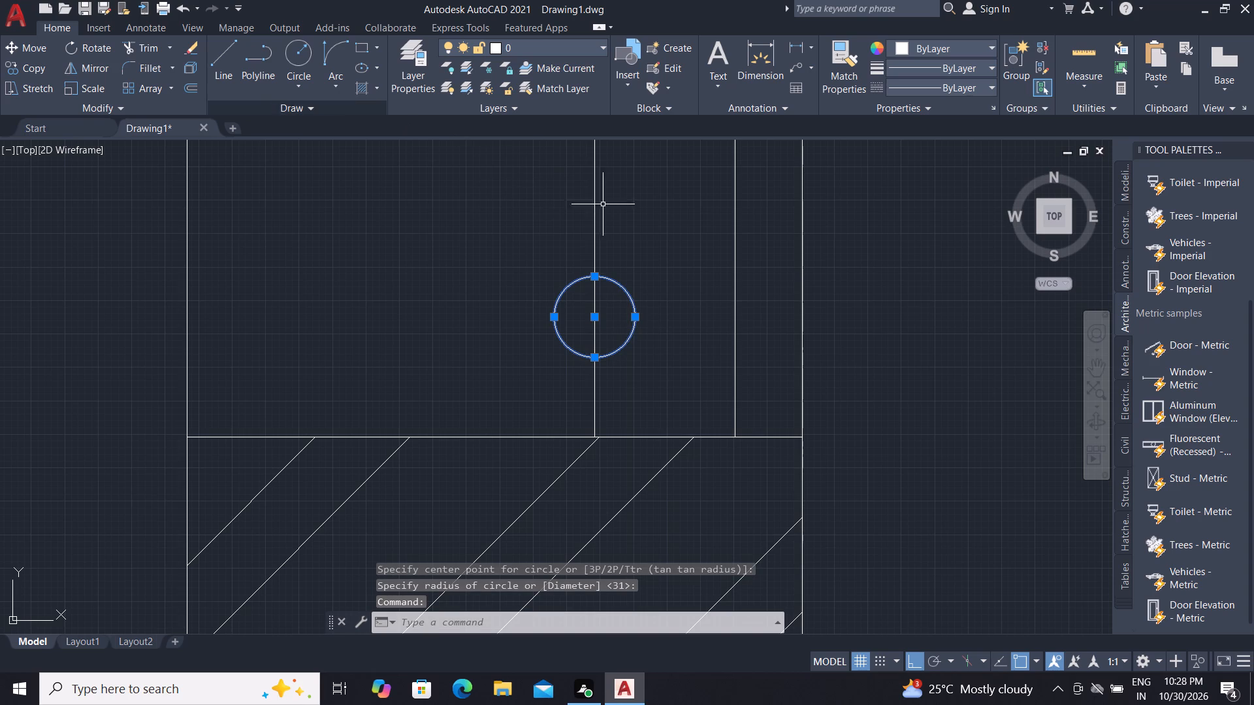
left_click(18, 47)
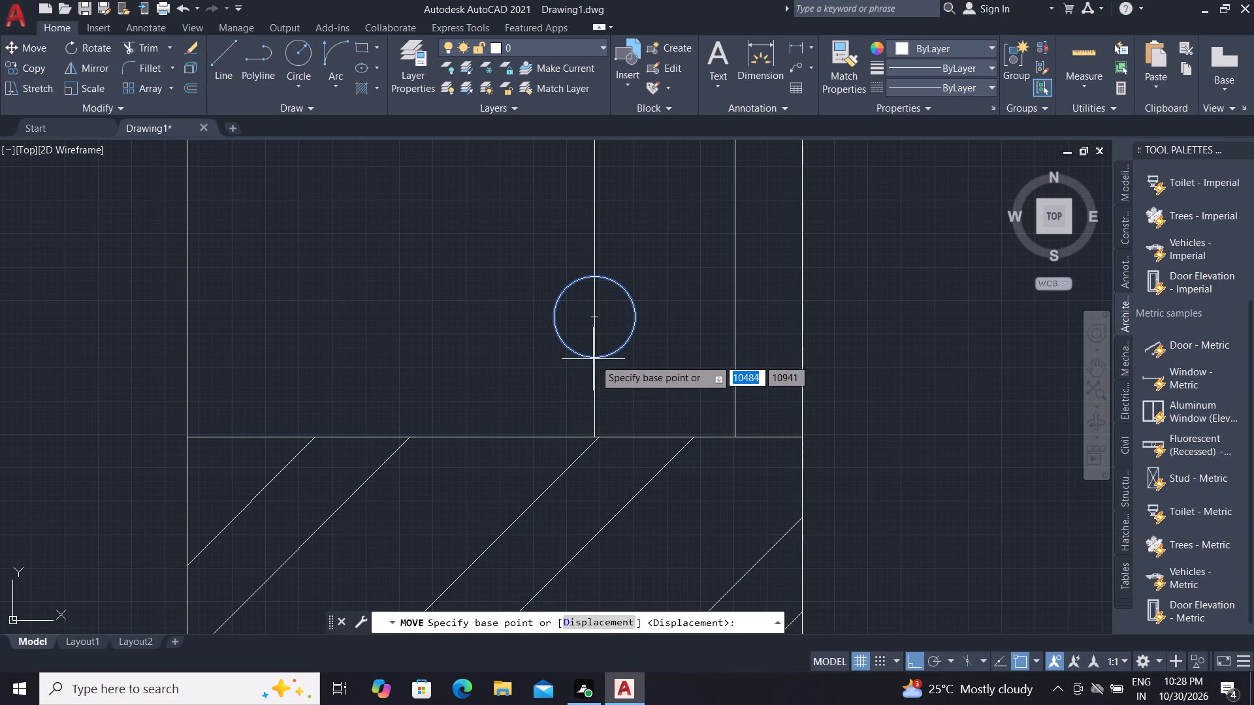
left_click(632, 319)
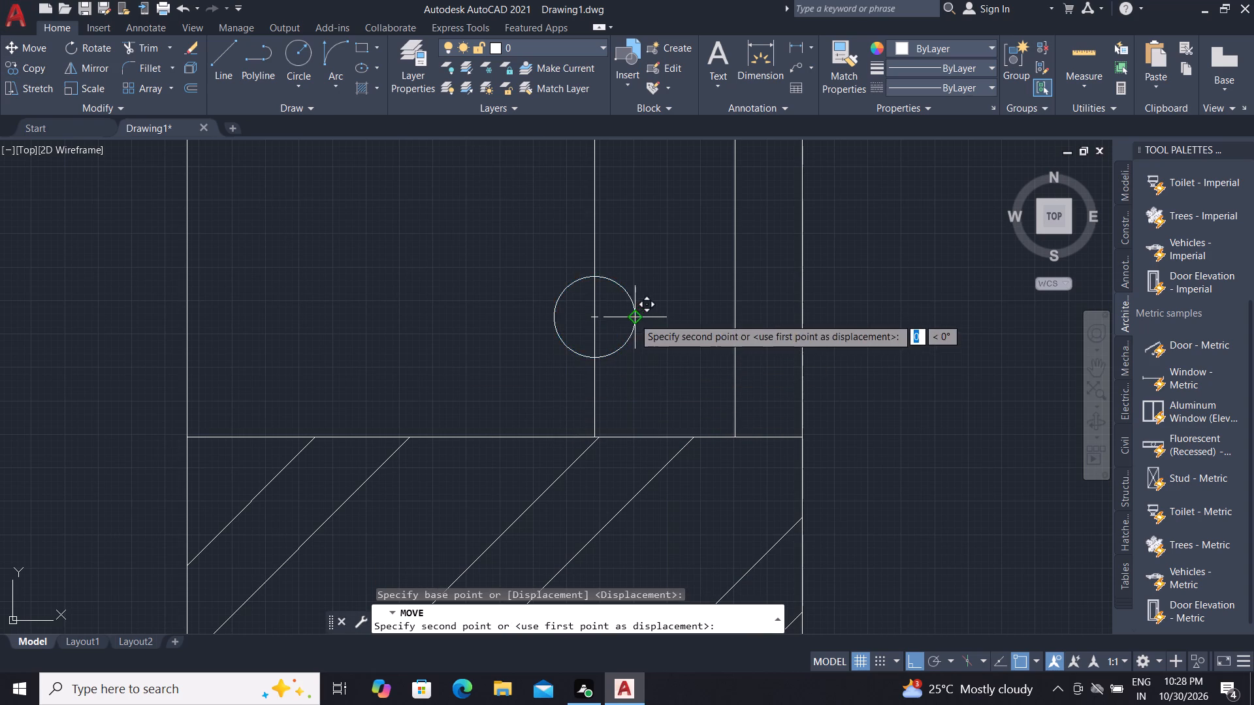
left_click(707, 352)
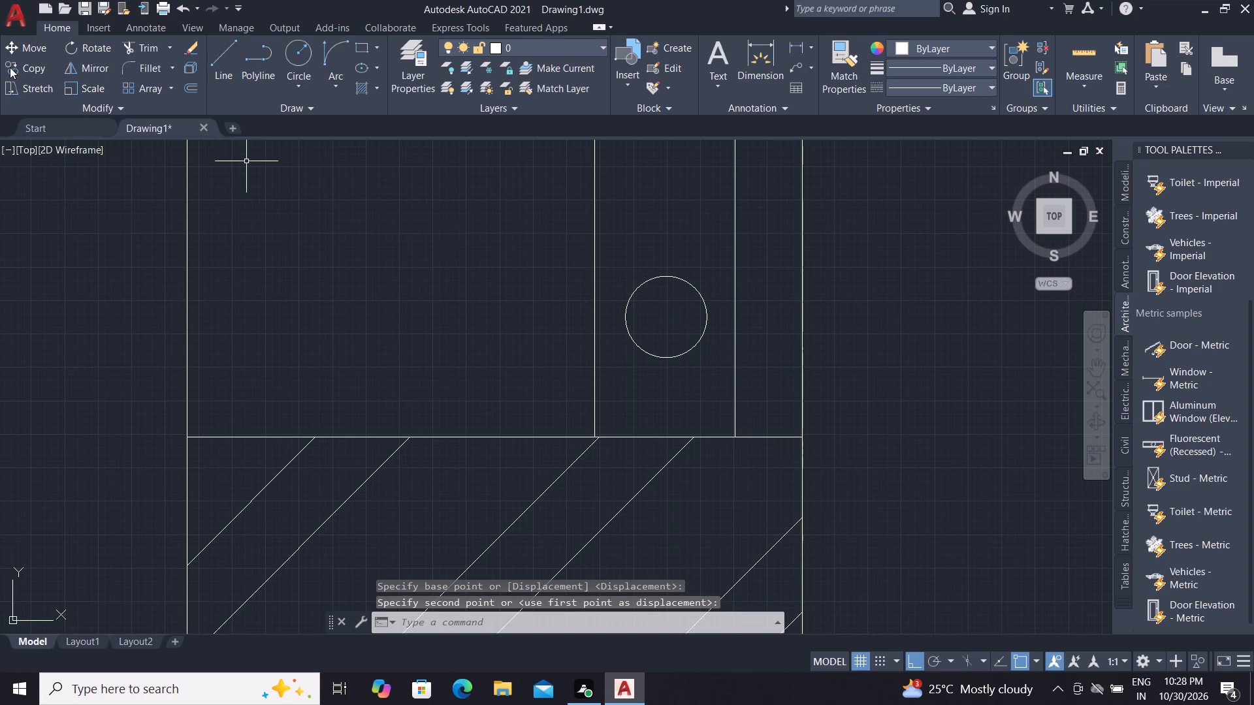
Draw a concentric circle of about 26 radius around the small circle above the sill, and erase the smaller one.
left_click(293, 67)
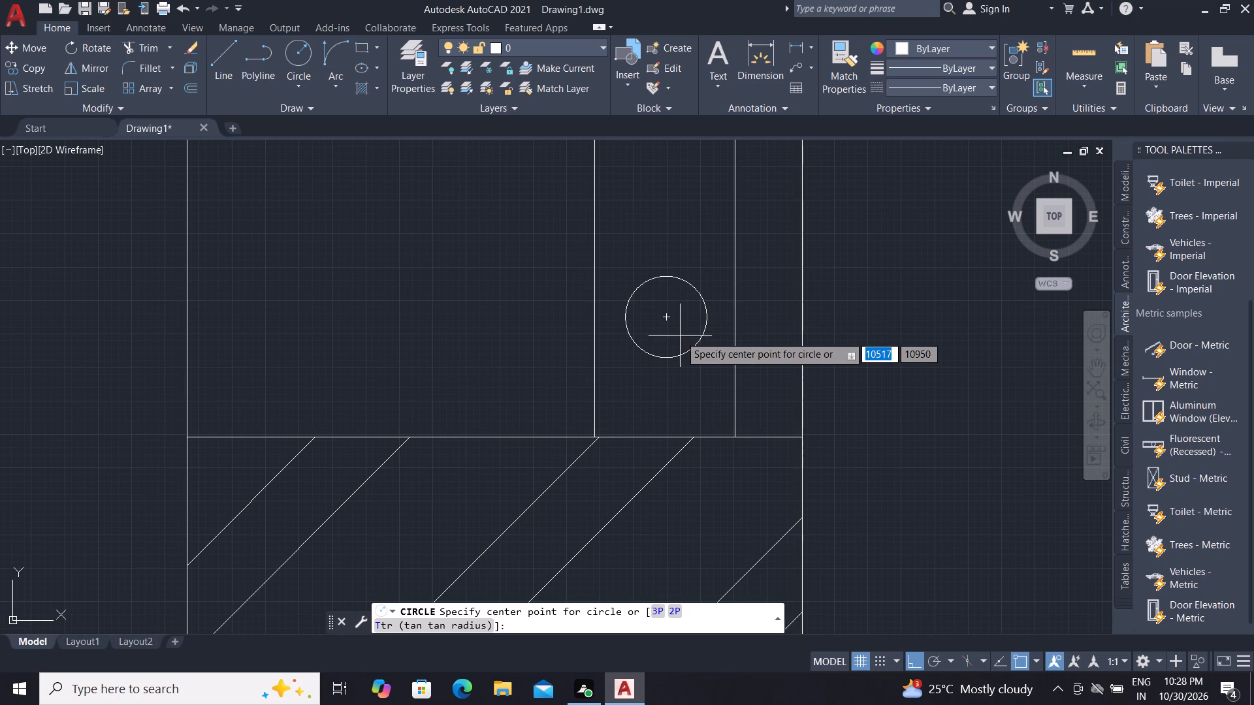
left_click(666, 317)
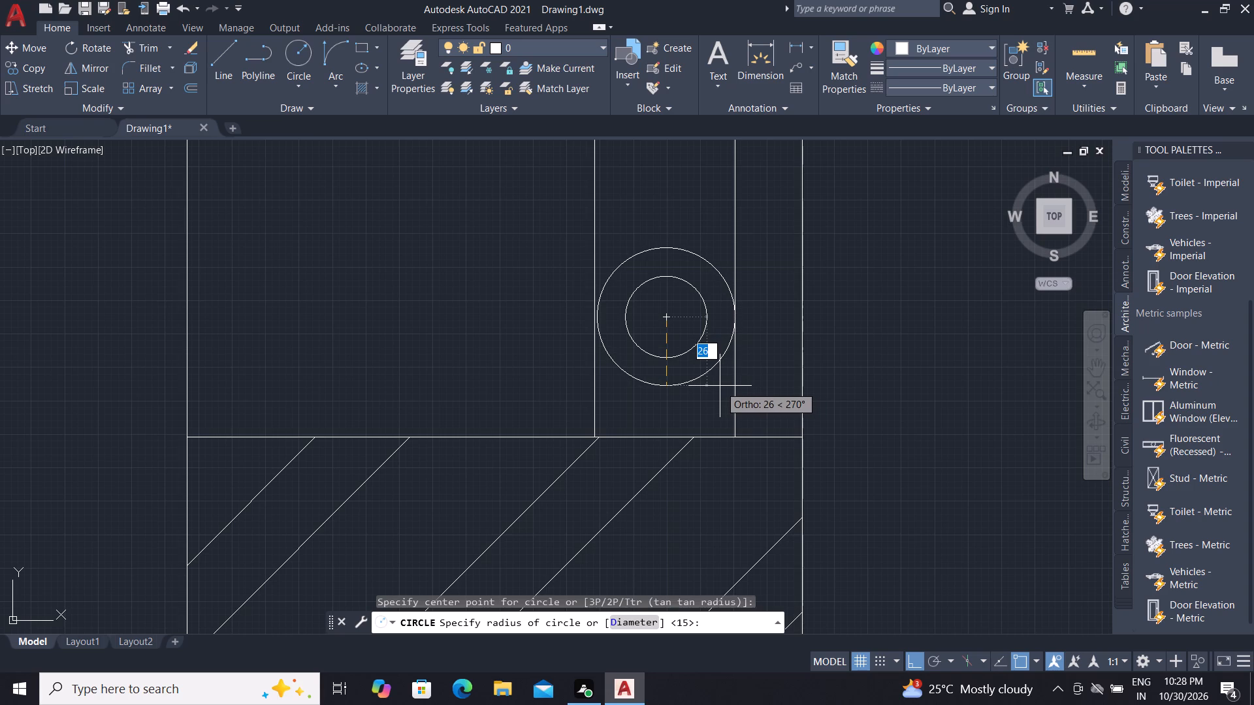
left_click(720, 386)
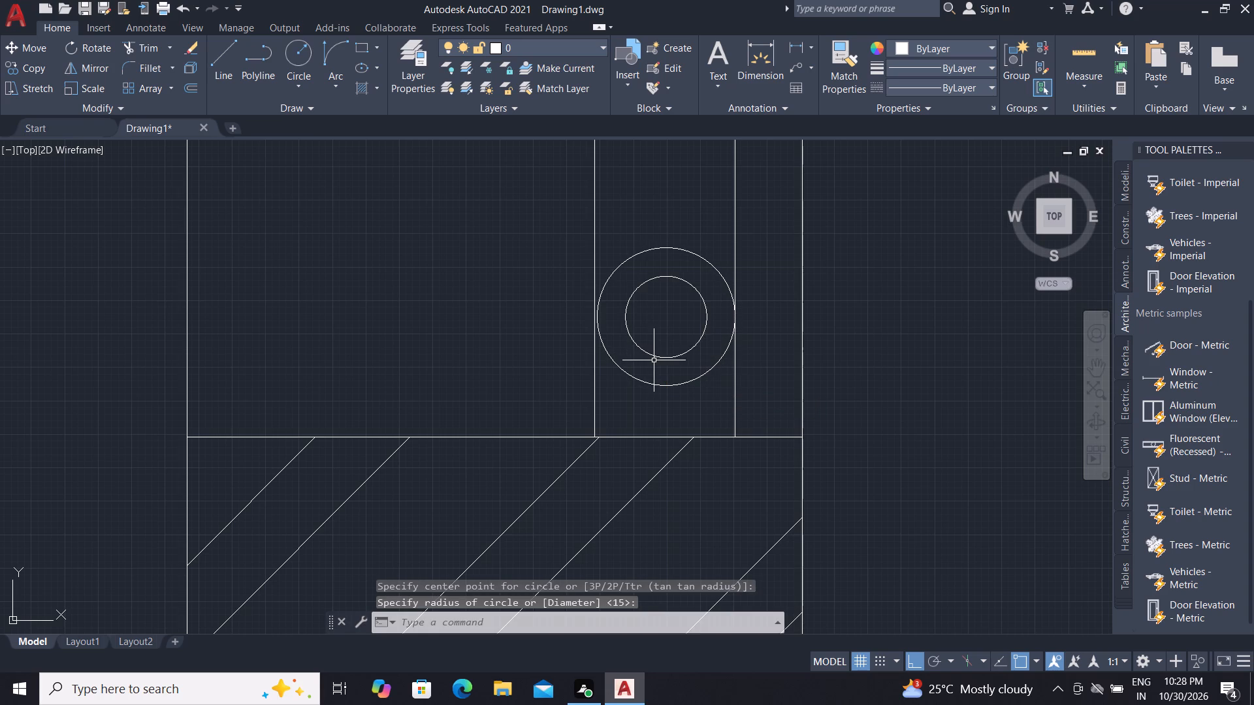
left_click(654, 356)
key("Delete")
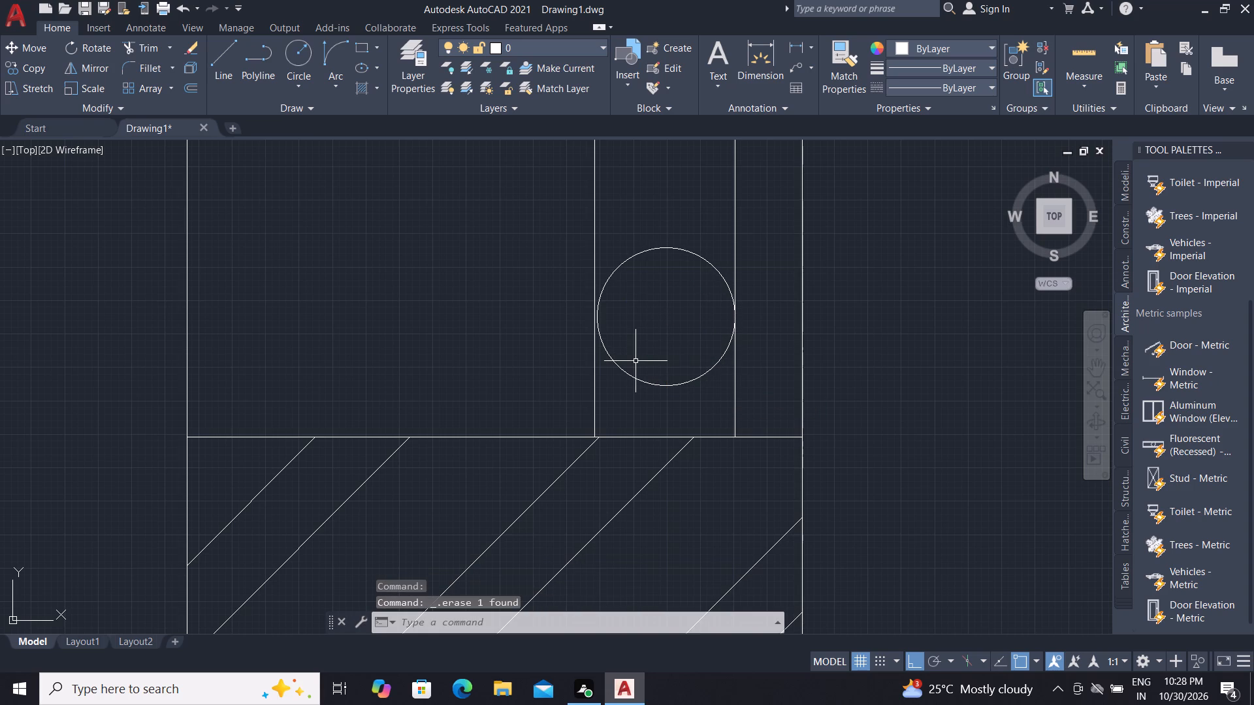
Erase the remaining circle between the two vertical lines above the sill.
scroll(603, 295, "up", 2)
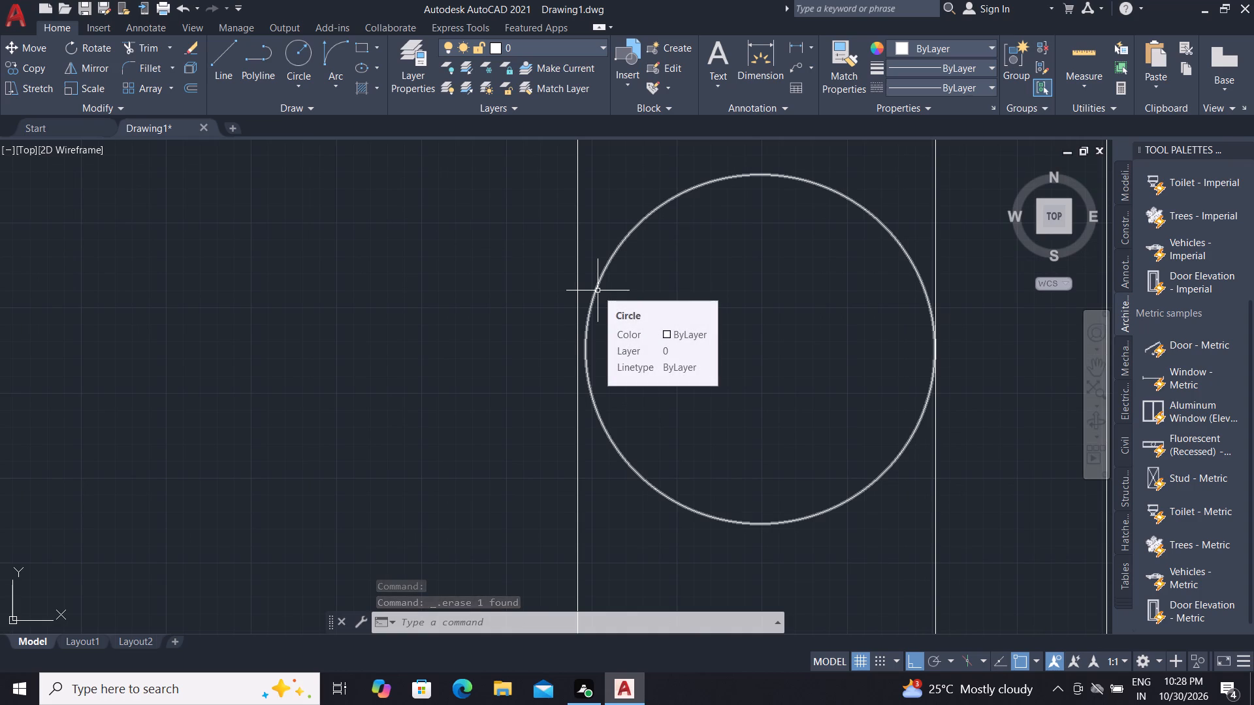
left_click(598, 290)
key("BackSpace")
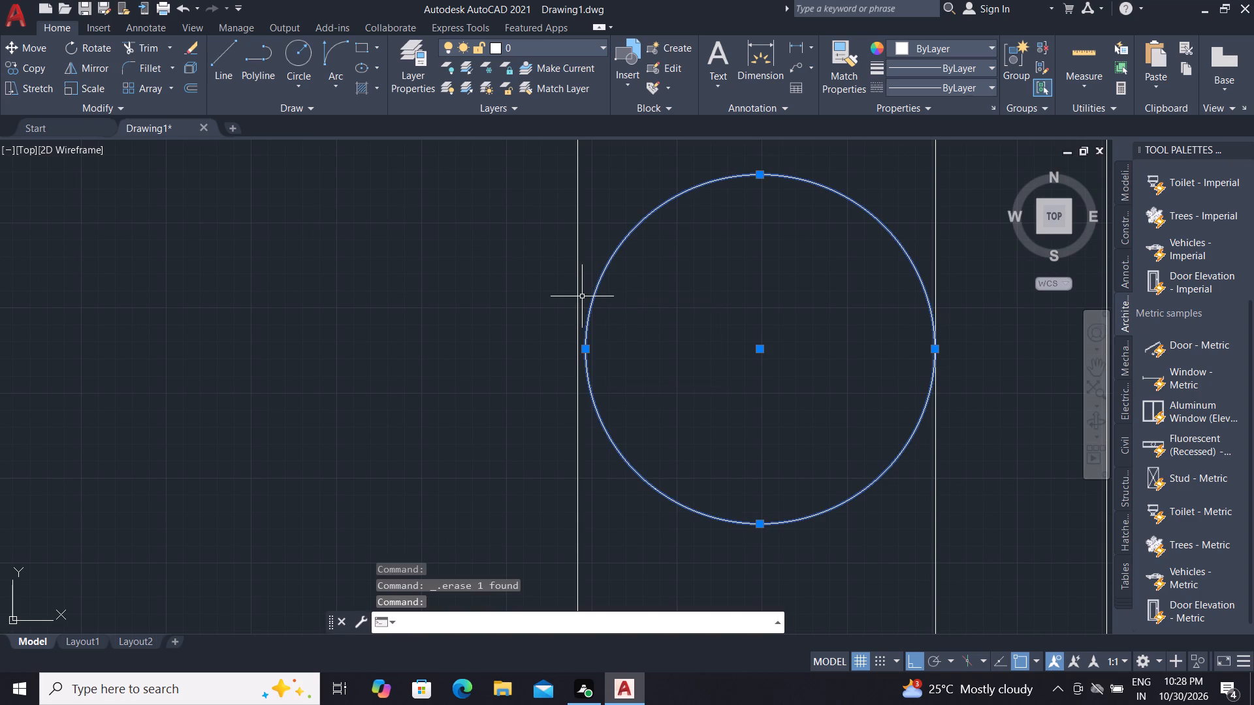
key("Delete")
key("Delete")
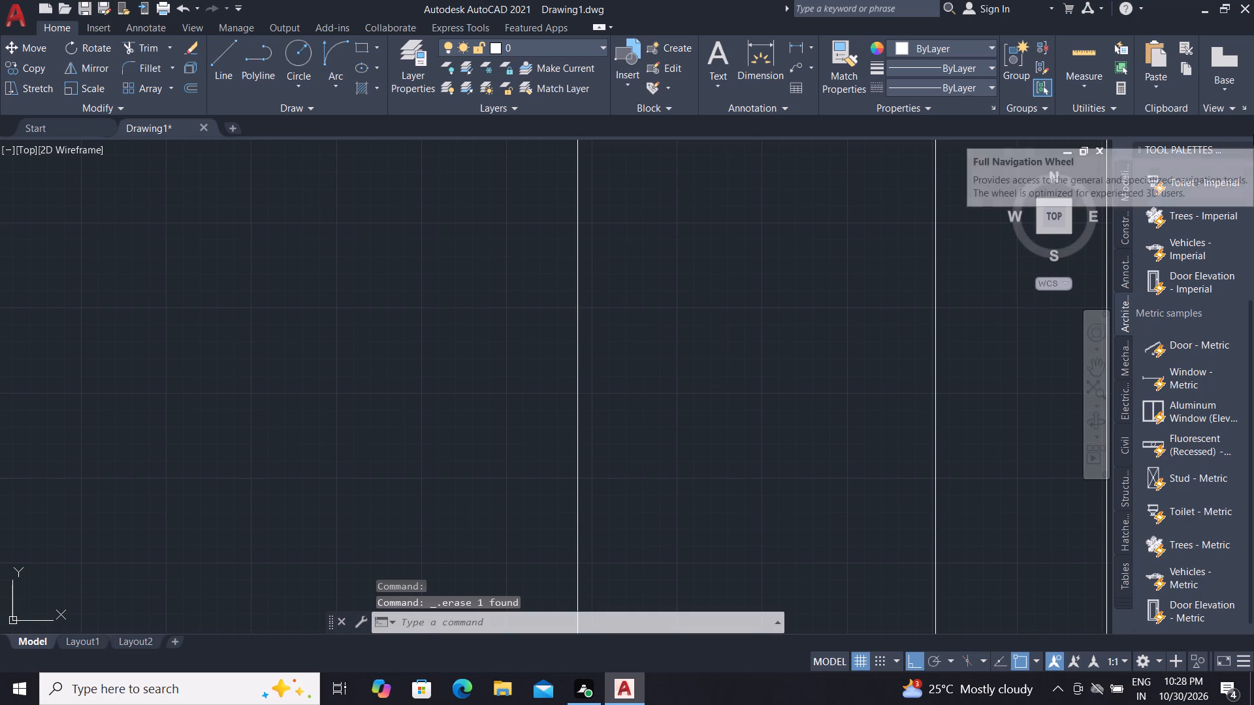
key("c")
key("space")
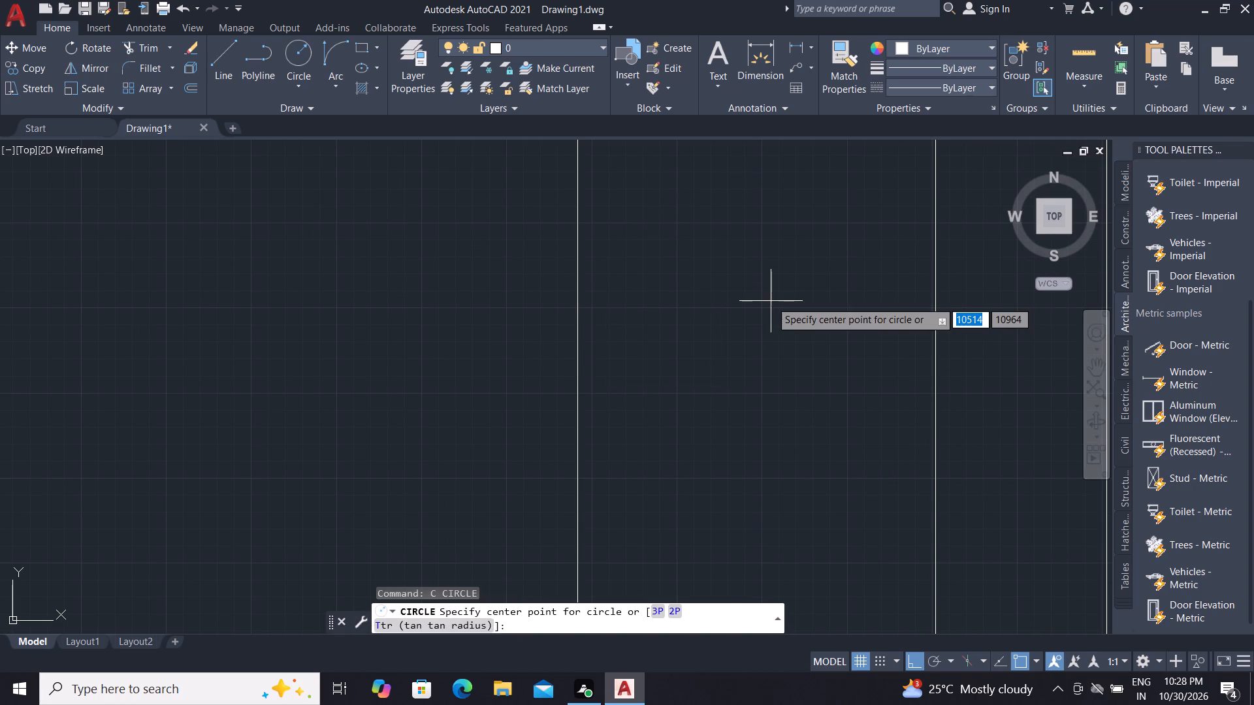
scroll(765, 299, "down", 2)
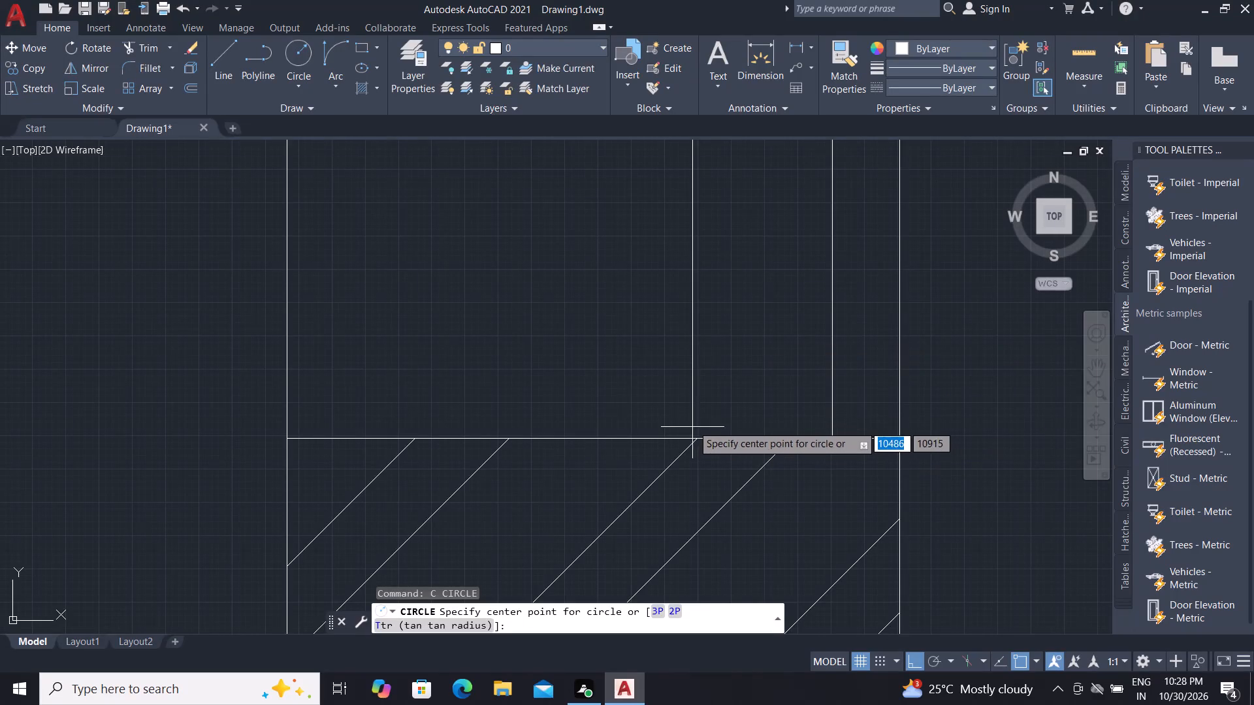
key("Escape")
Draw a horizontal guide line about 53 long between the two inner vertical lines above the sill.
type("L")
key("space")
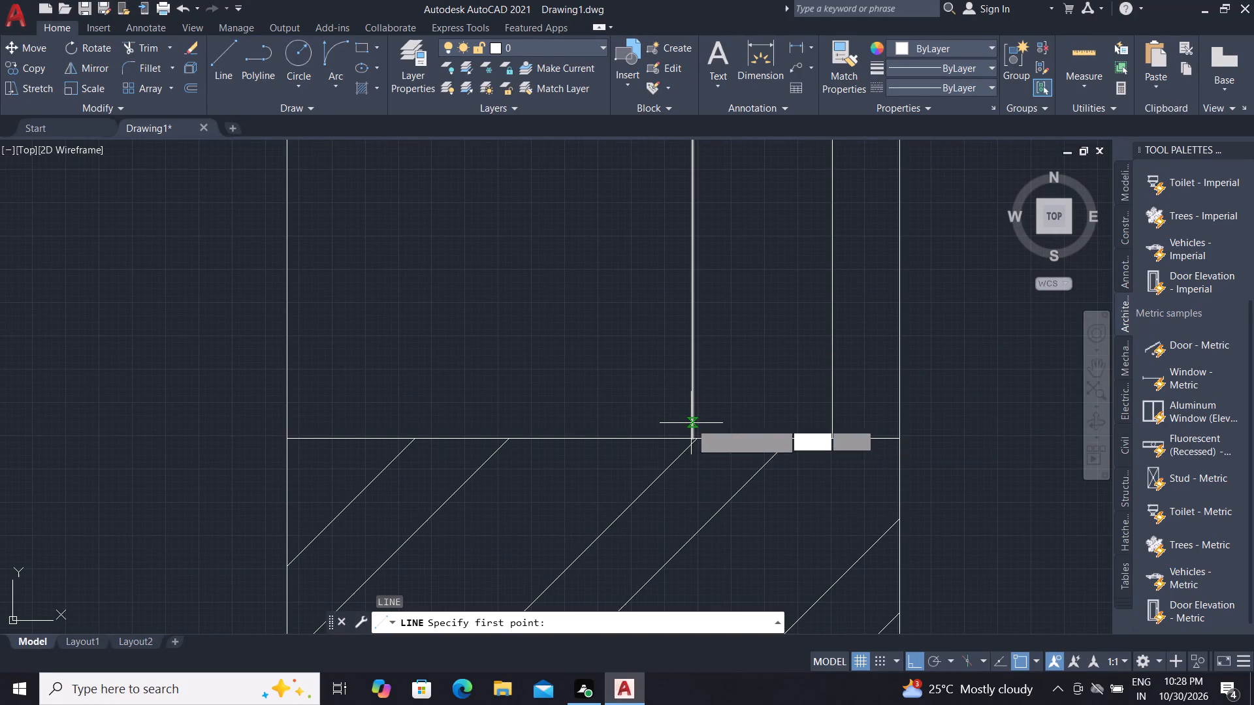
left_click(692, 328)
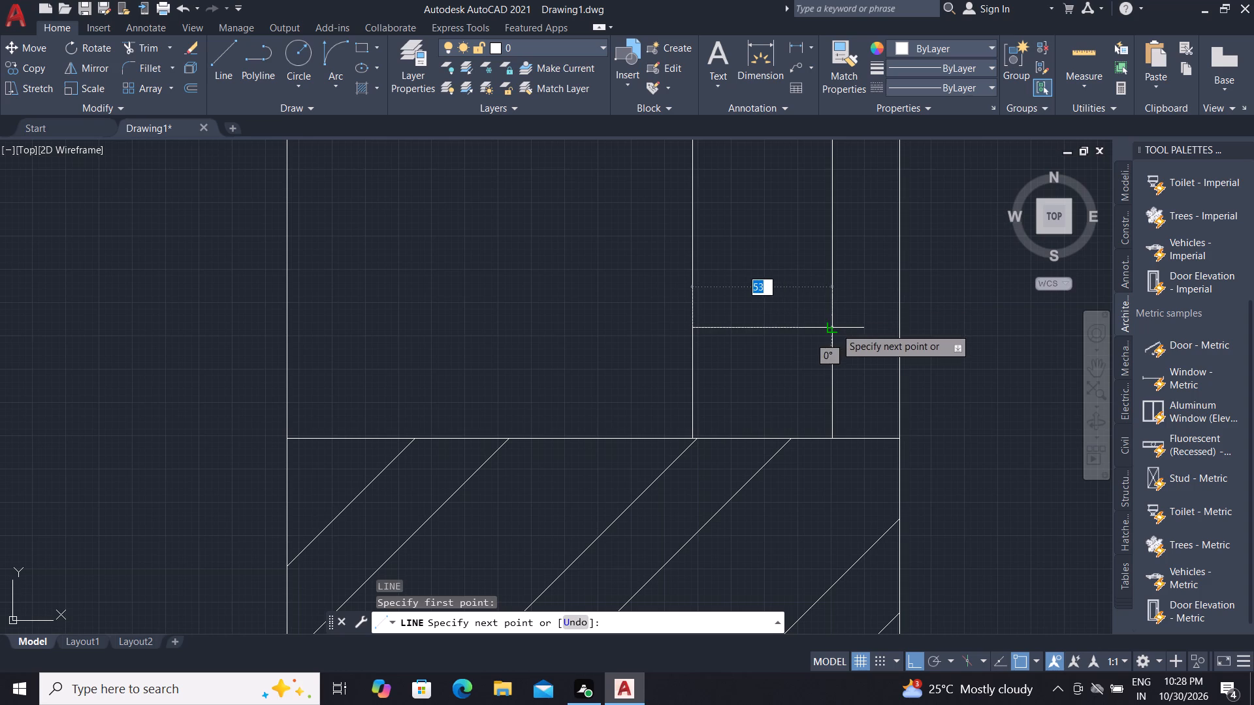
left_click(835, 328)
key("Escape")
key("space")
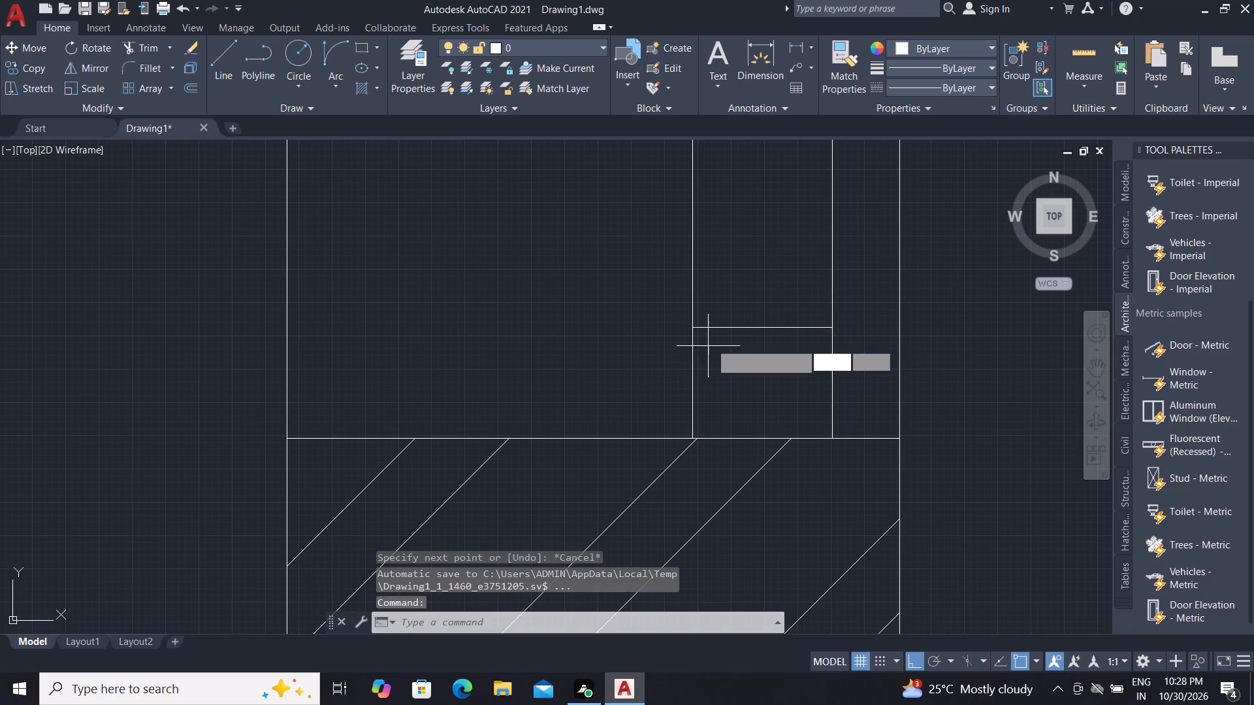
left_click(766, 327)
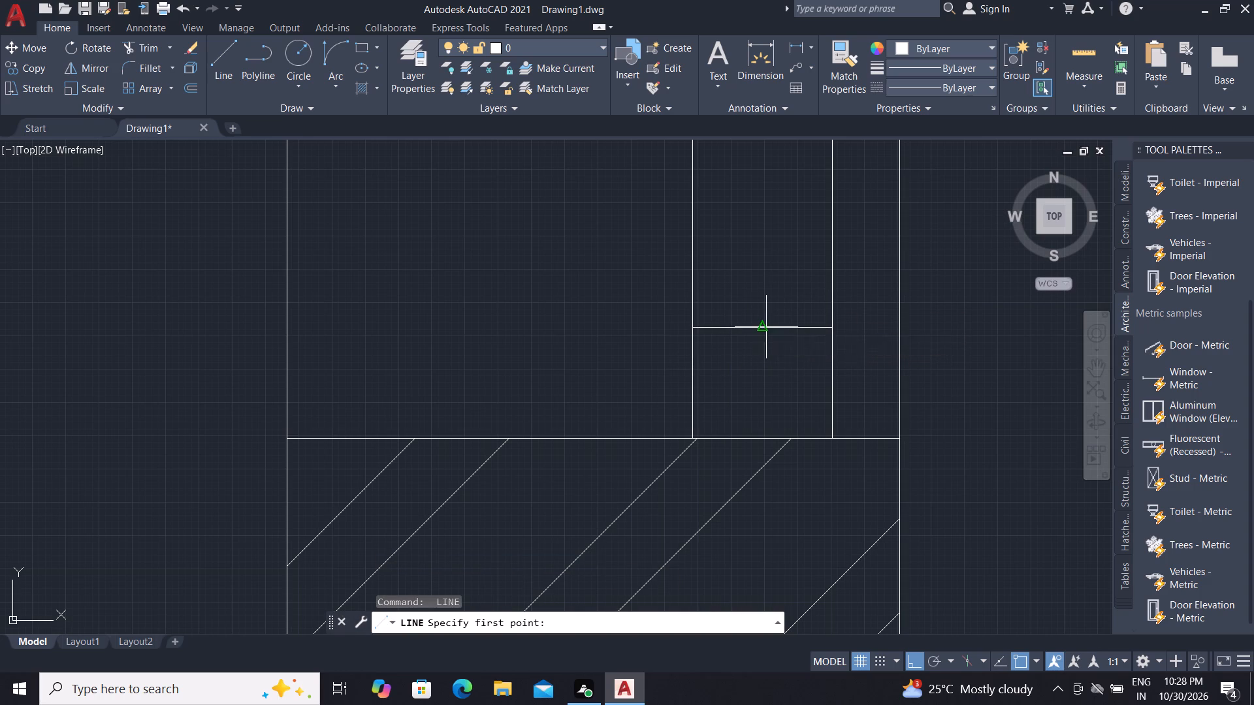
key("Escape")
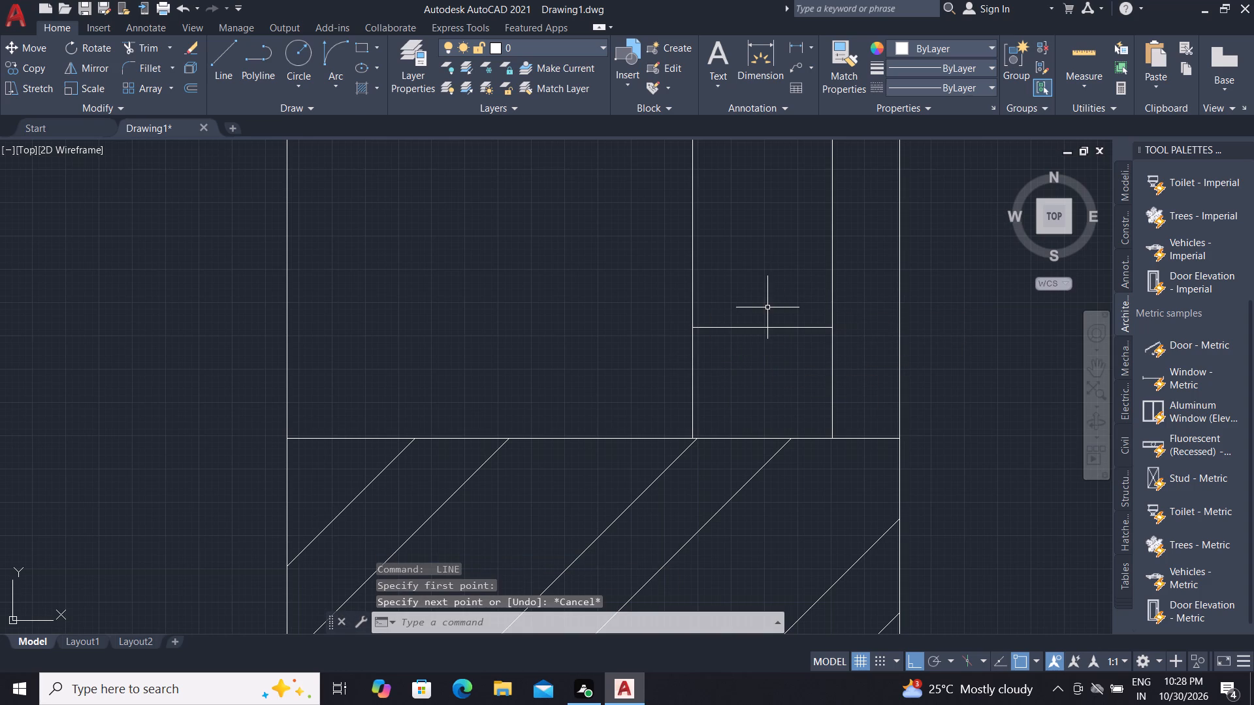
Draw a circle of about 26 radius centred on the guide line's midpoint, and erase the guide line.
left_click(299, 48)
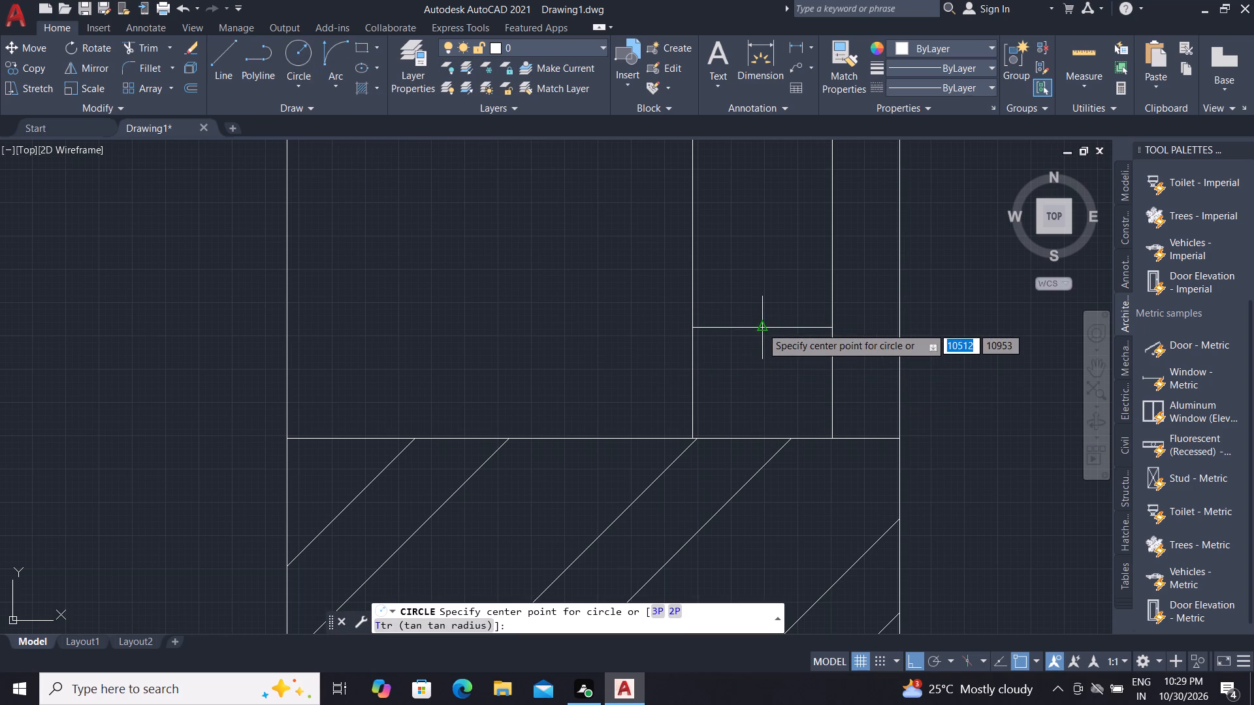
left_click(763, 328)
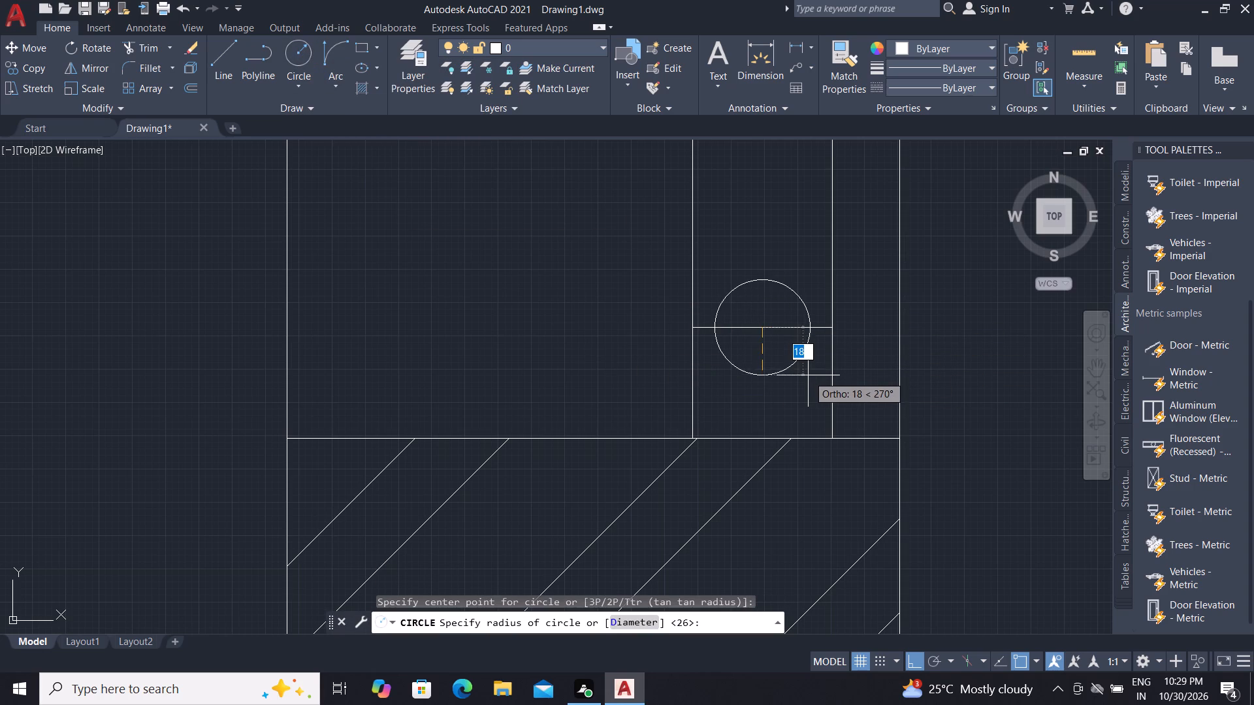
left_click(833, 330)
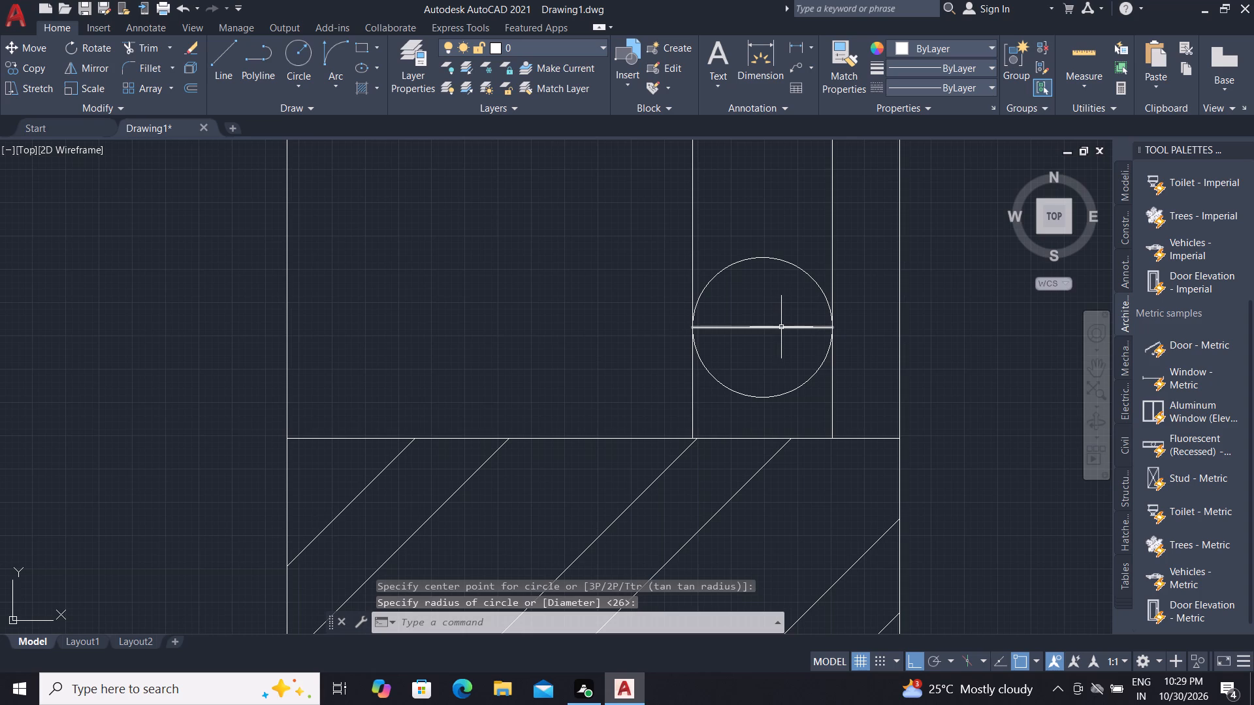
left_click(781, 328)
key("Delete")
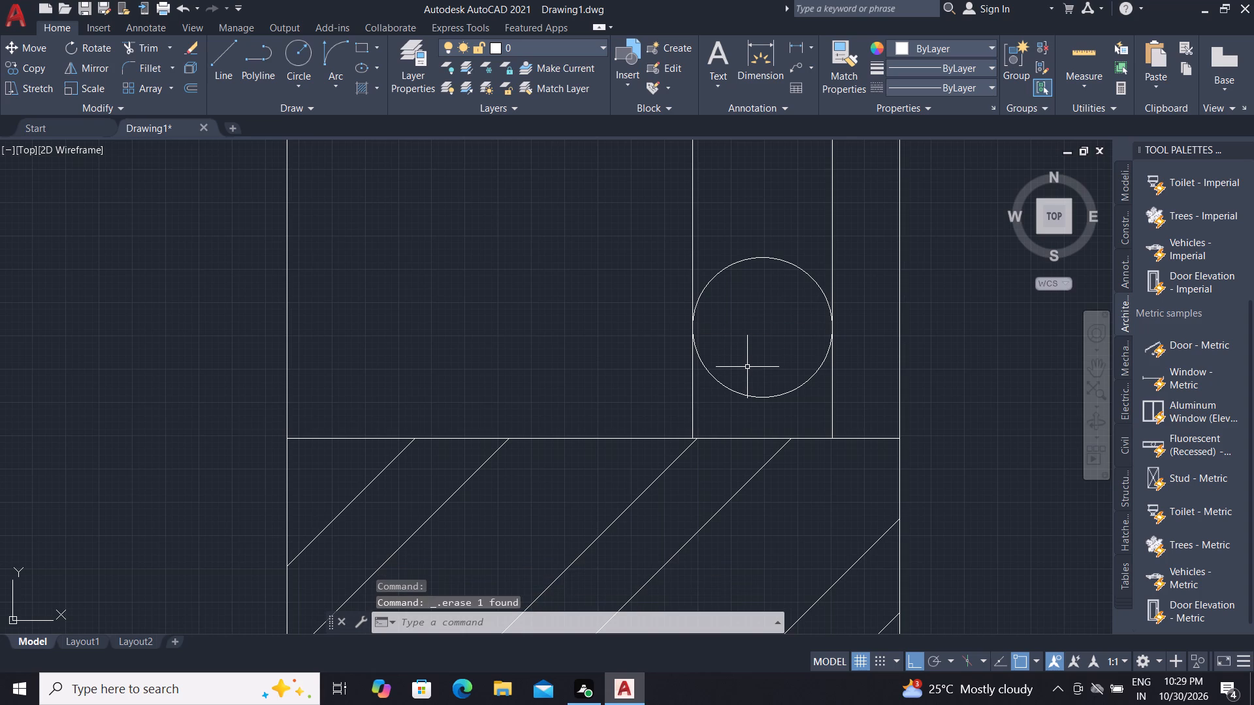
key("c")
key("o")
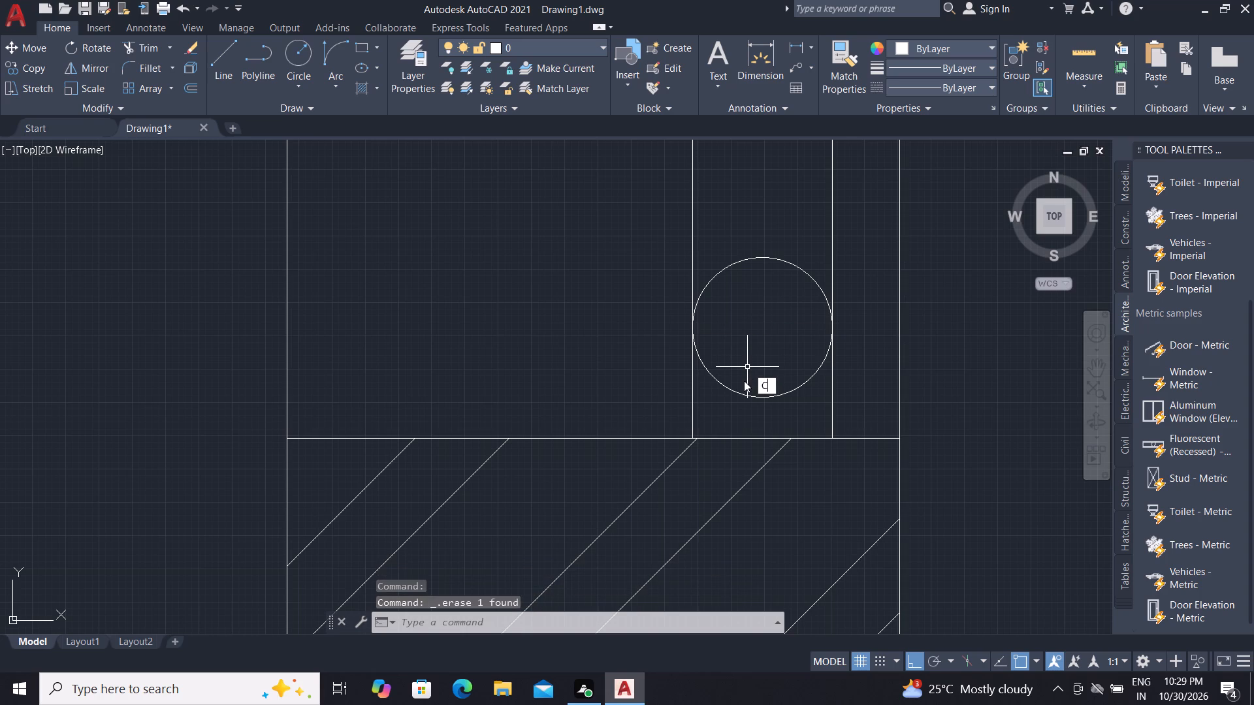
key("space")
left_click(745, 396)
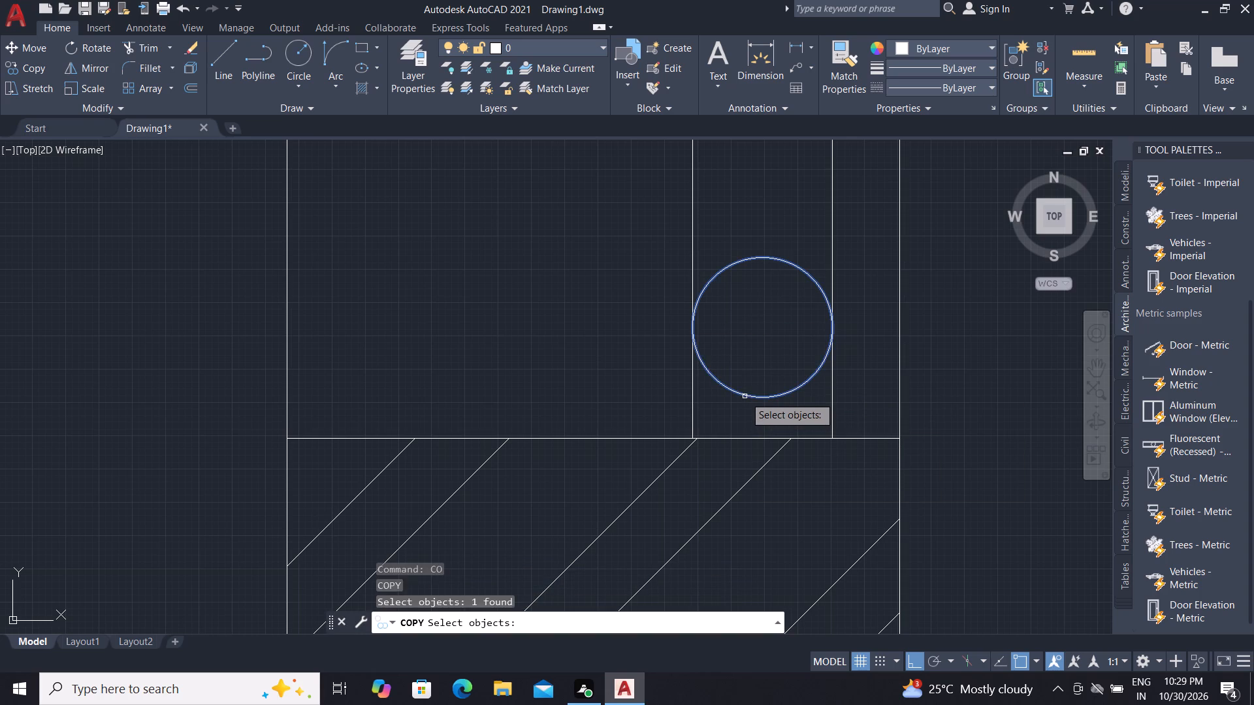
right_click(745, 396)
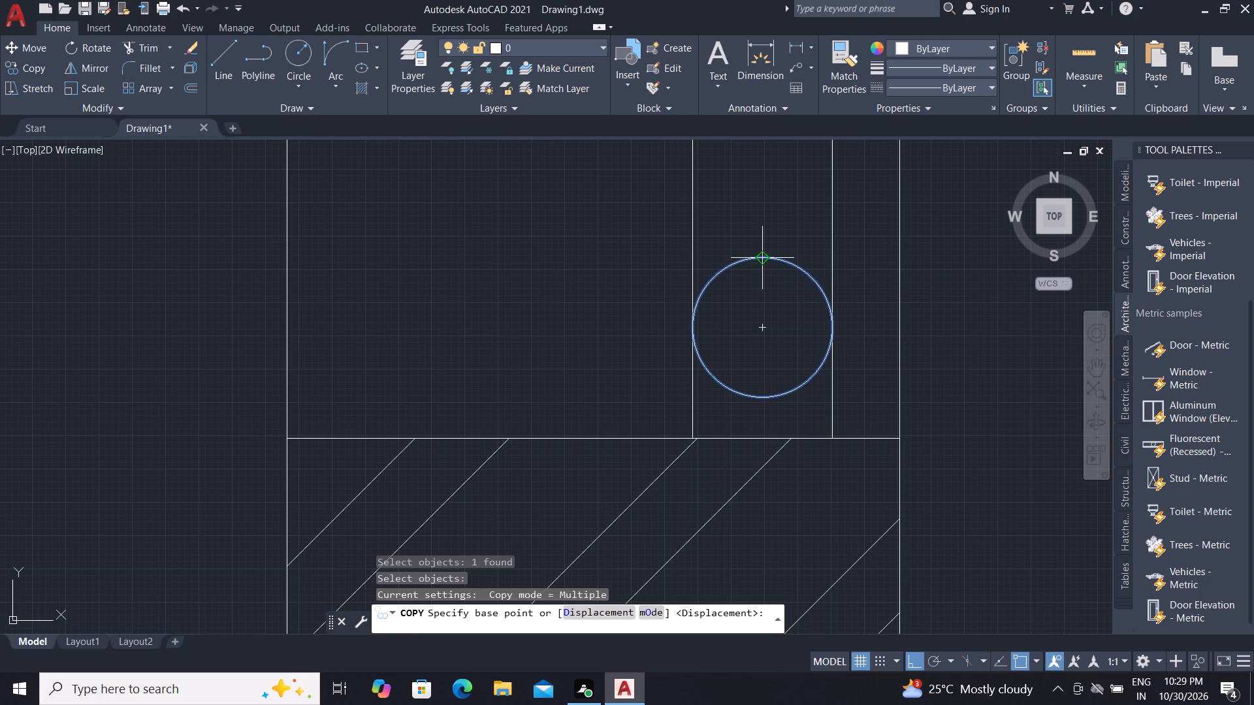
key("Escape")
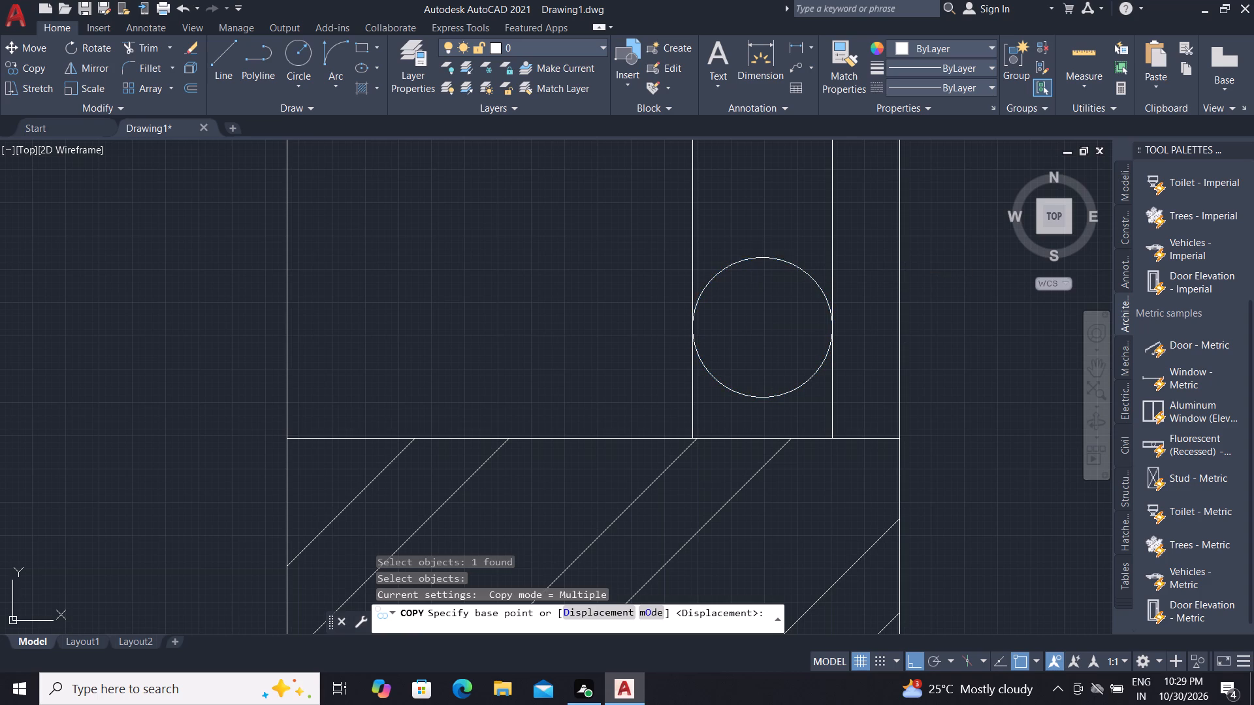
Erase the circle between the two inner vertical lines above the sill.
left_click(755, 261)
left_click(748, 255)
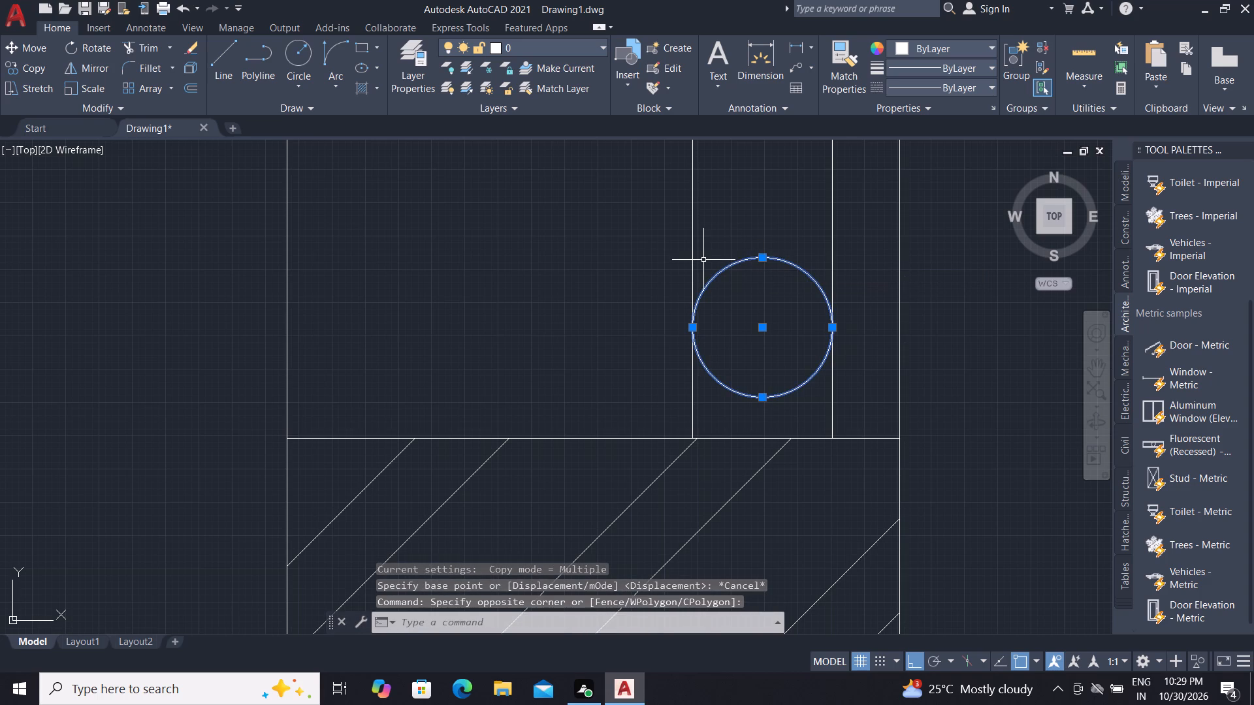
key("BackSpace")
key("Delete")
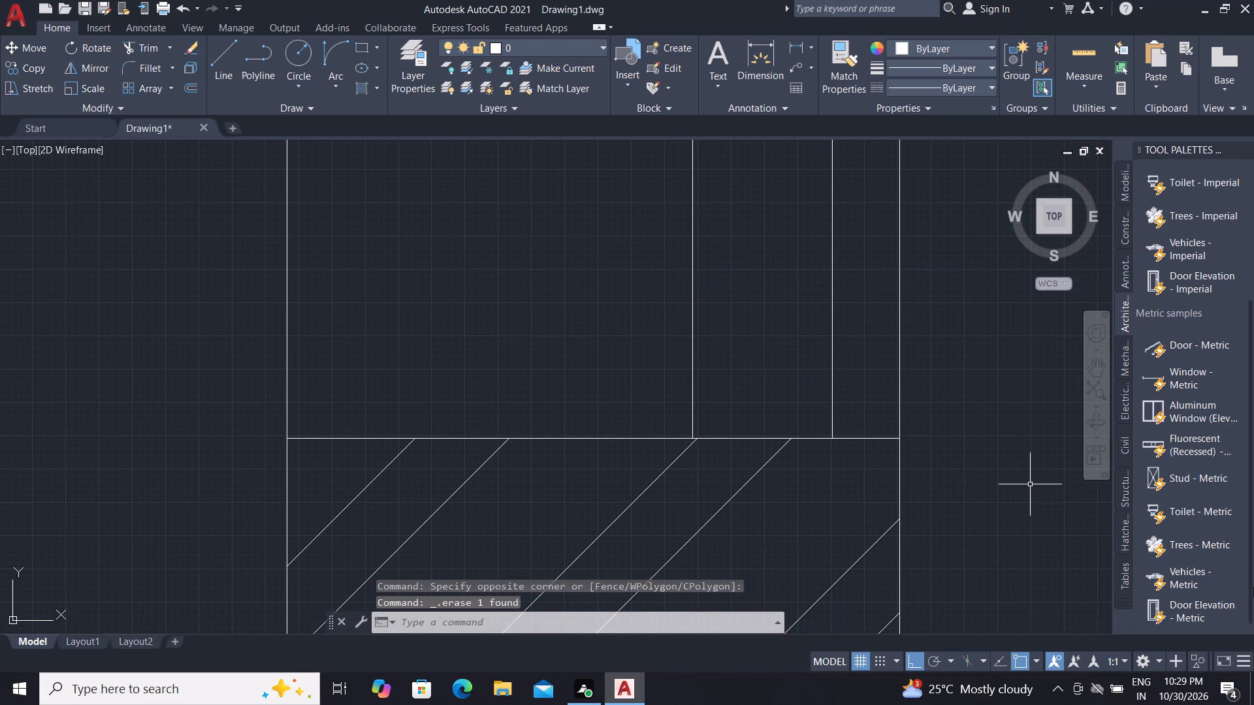
With ortho off, draw a slanted line about 67 long at about 38° between the two inner vertical lines just above the sill.
type("L")
key("space")
scroll(747, 490, "down", 1)
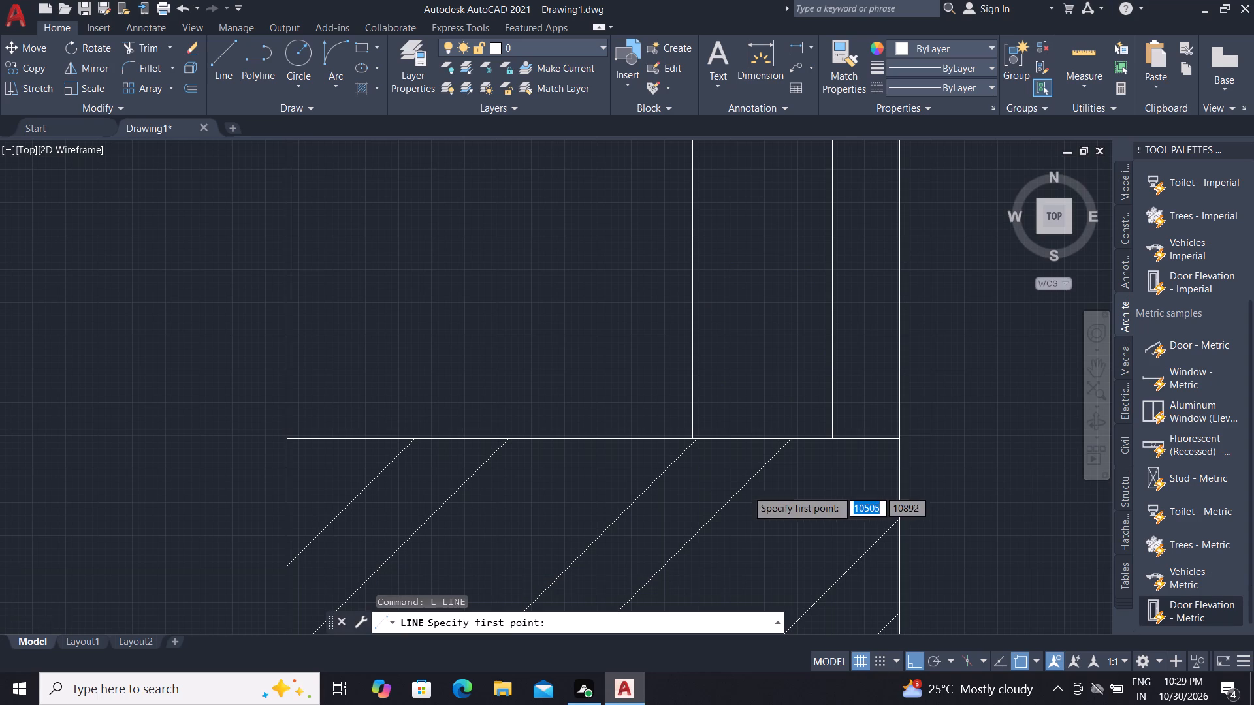
scroll(747, 490, "down", 2)
left_click(735, 450)
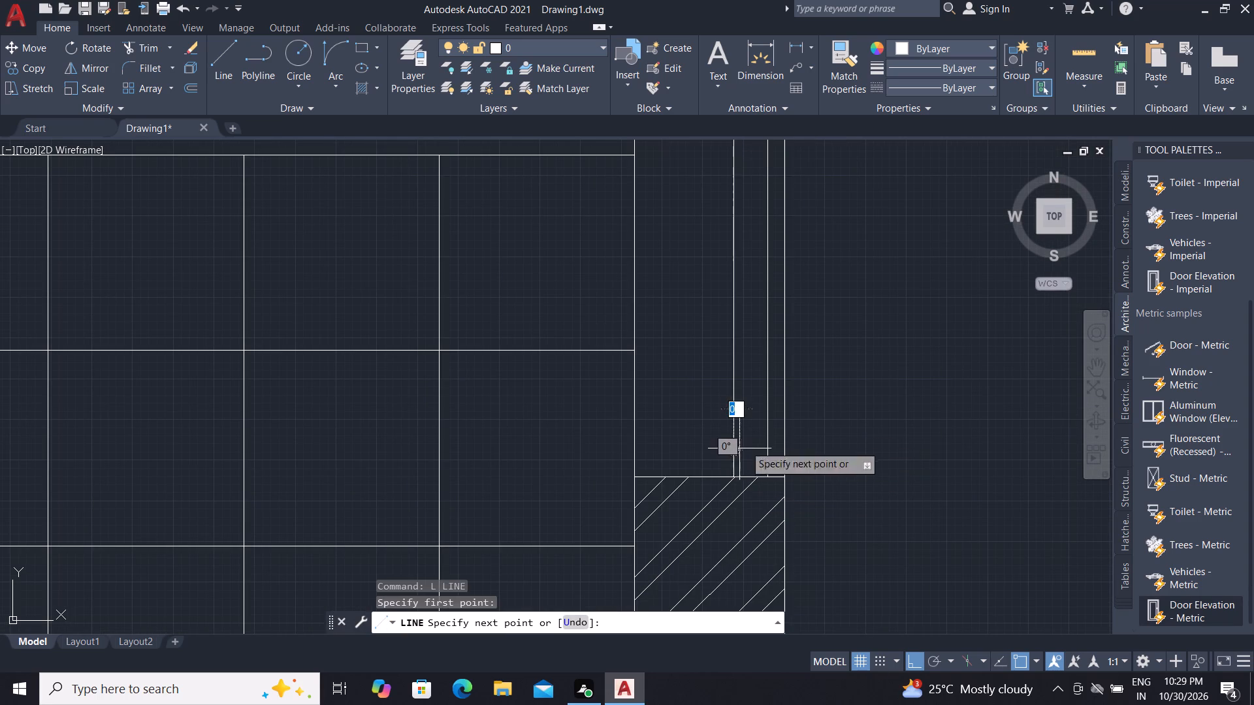
key("F8")
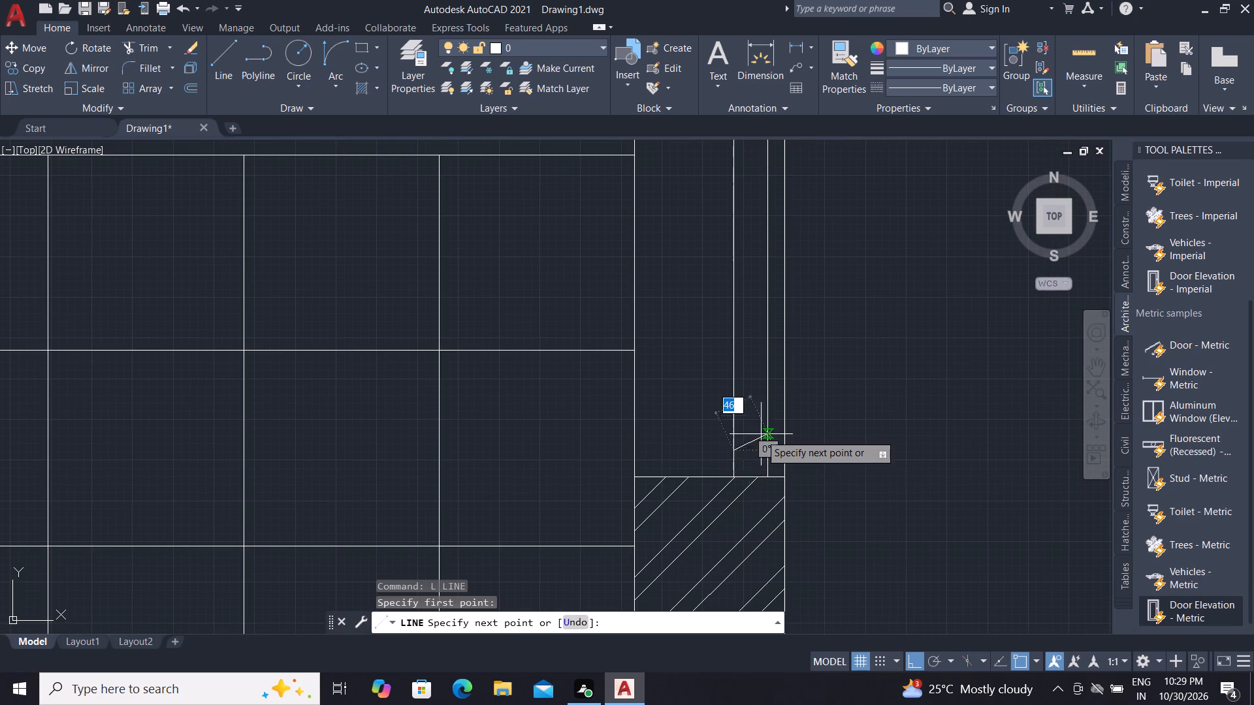
scroll(759, 434, "up", 2)
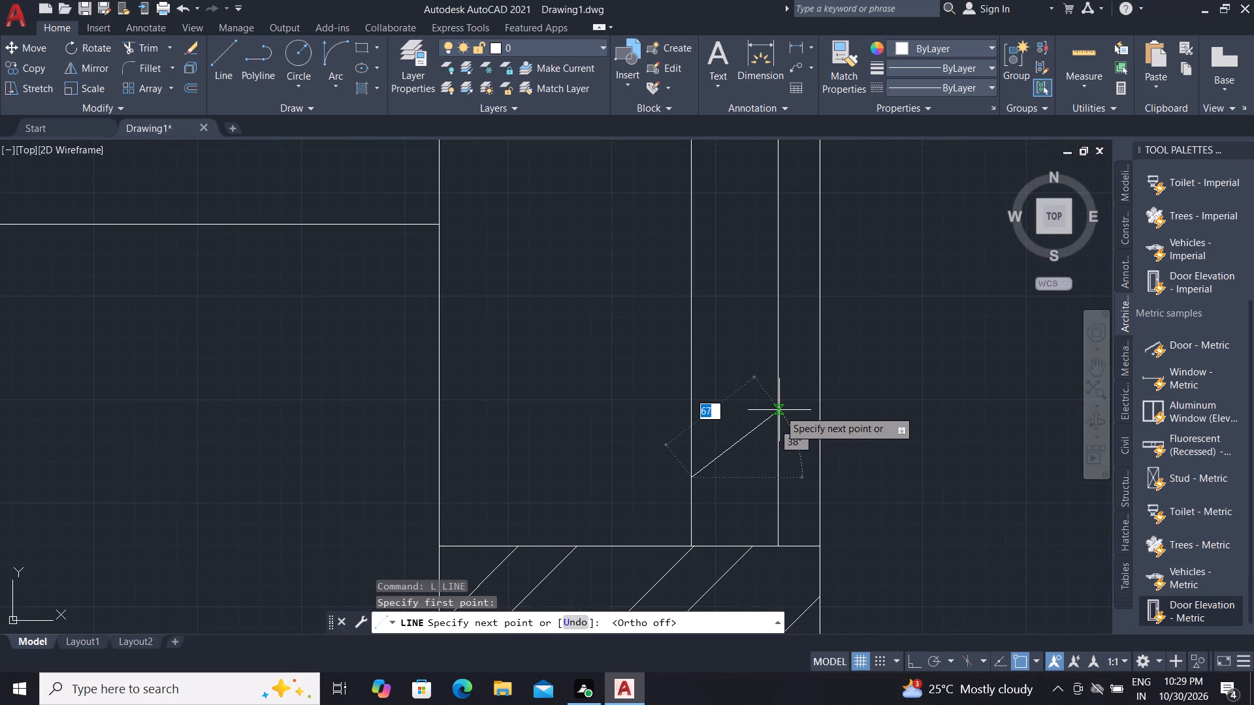
left_click(779, 410)
key("space")
Draw a second slanted line about 64 long between the two vertical lines, roughly parallel to and above the first.
key("space")
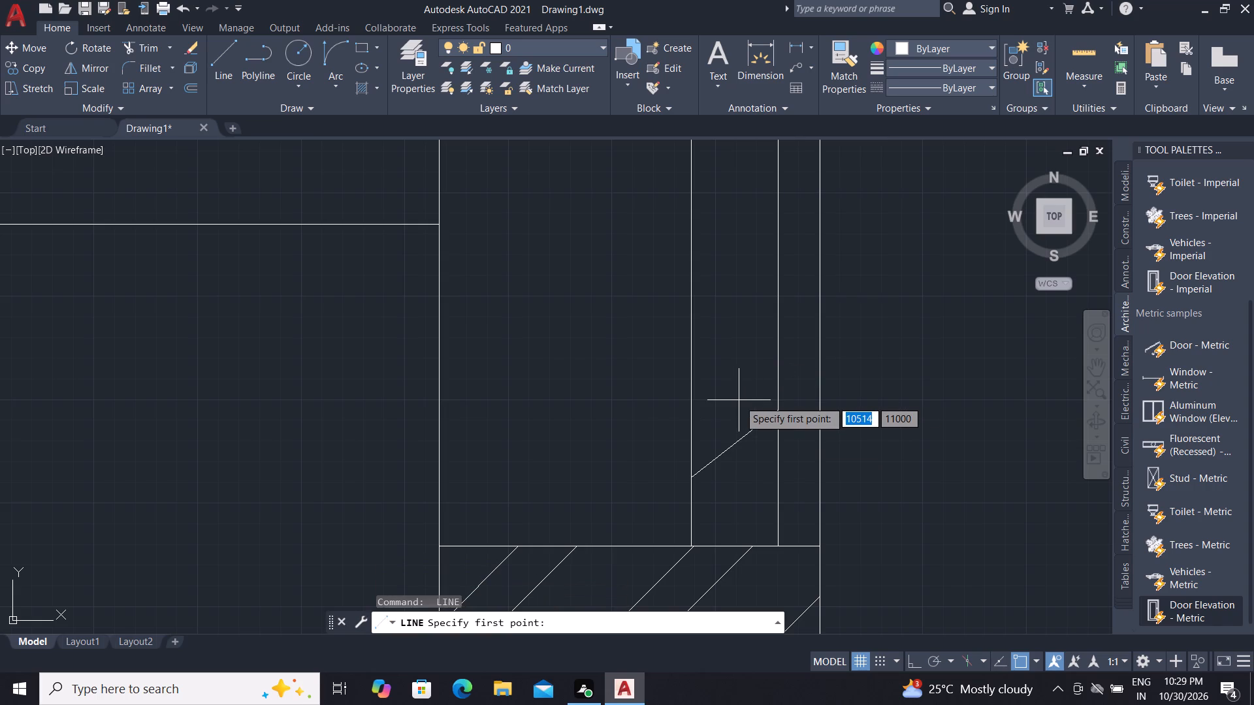
type("L")
key("space")
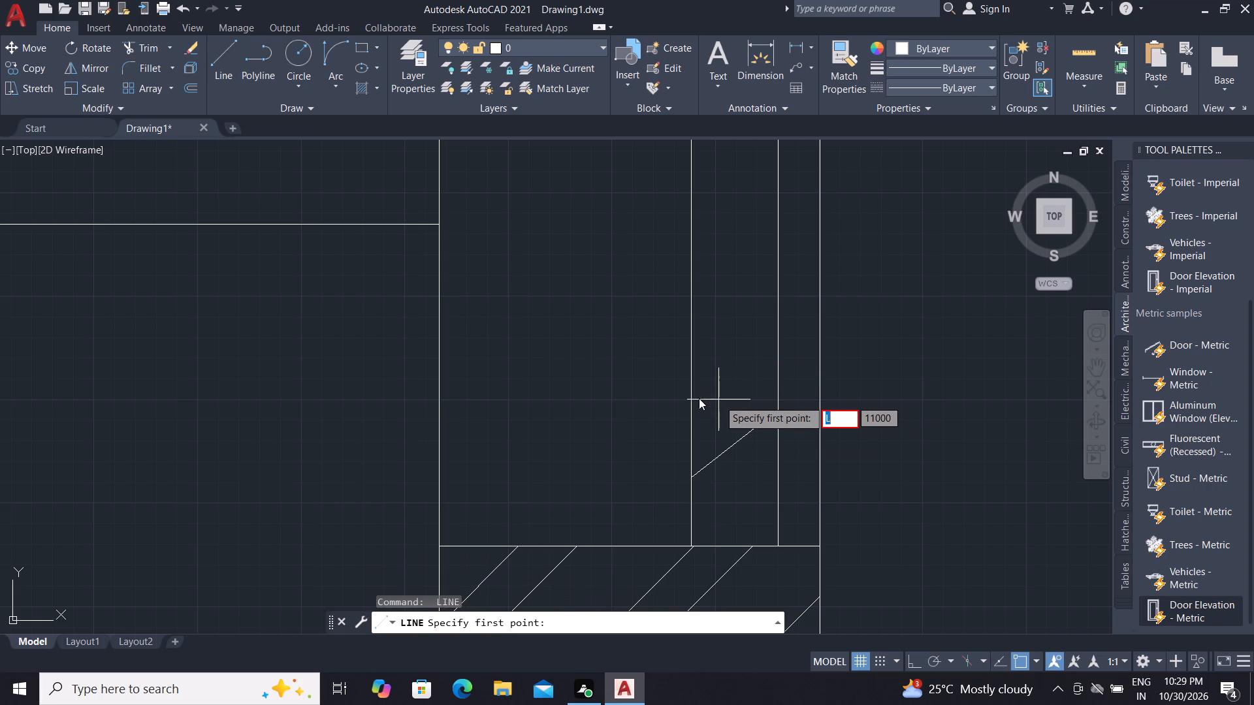
key("Escape")
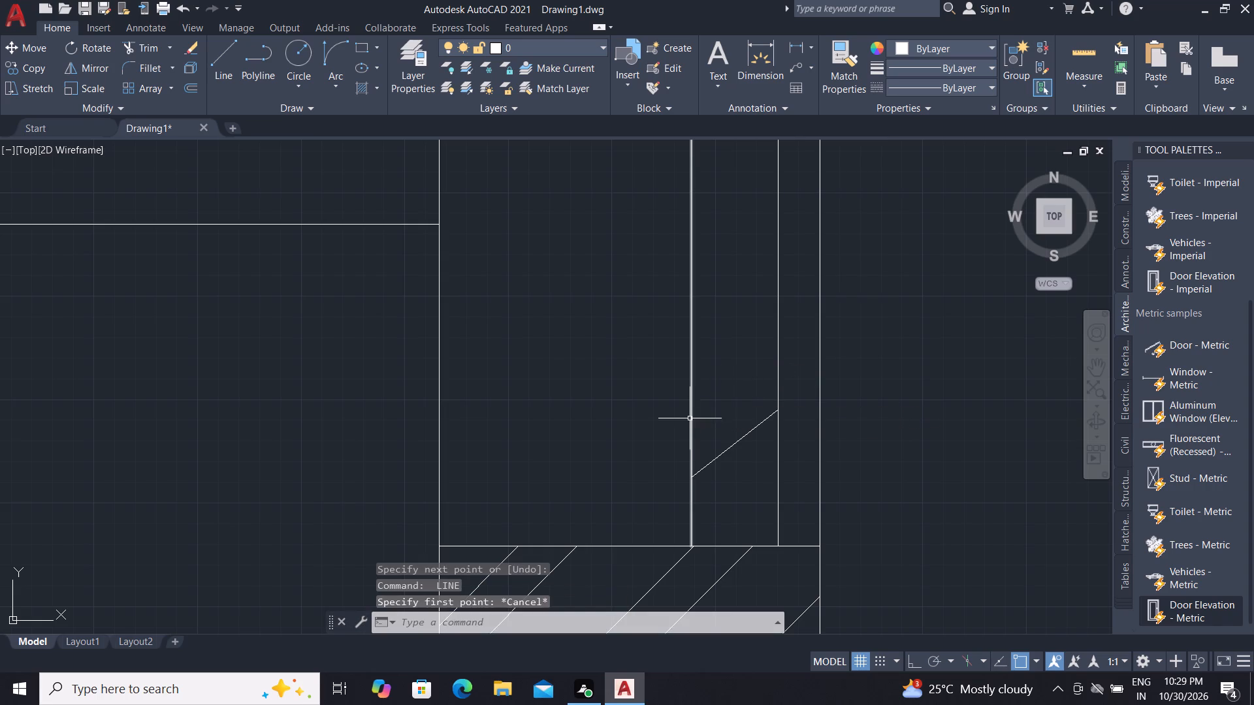
key("Escape")
key("Escape")
type("L")
key("space")
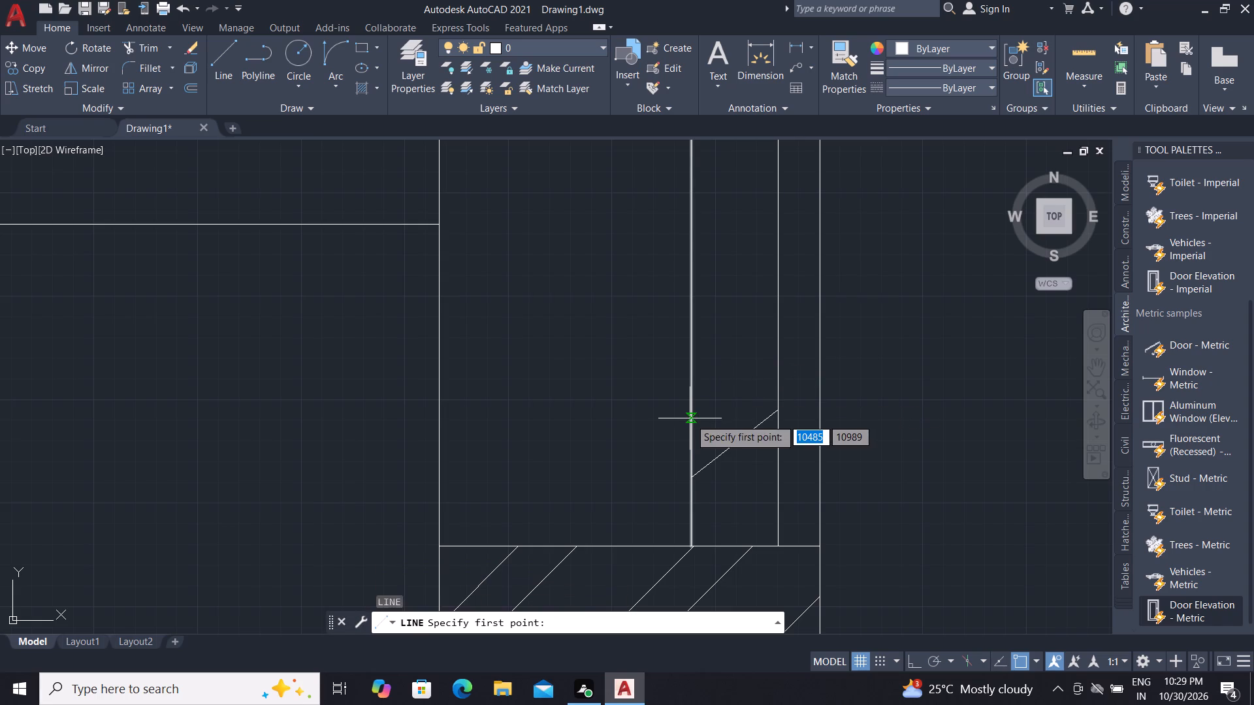
left_click(690, 418)
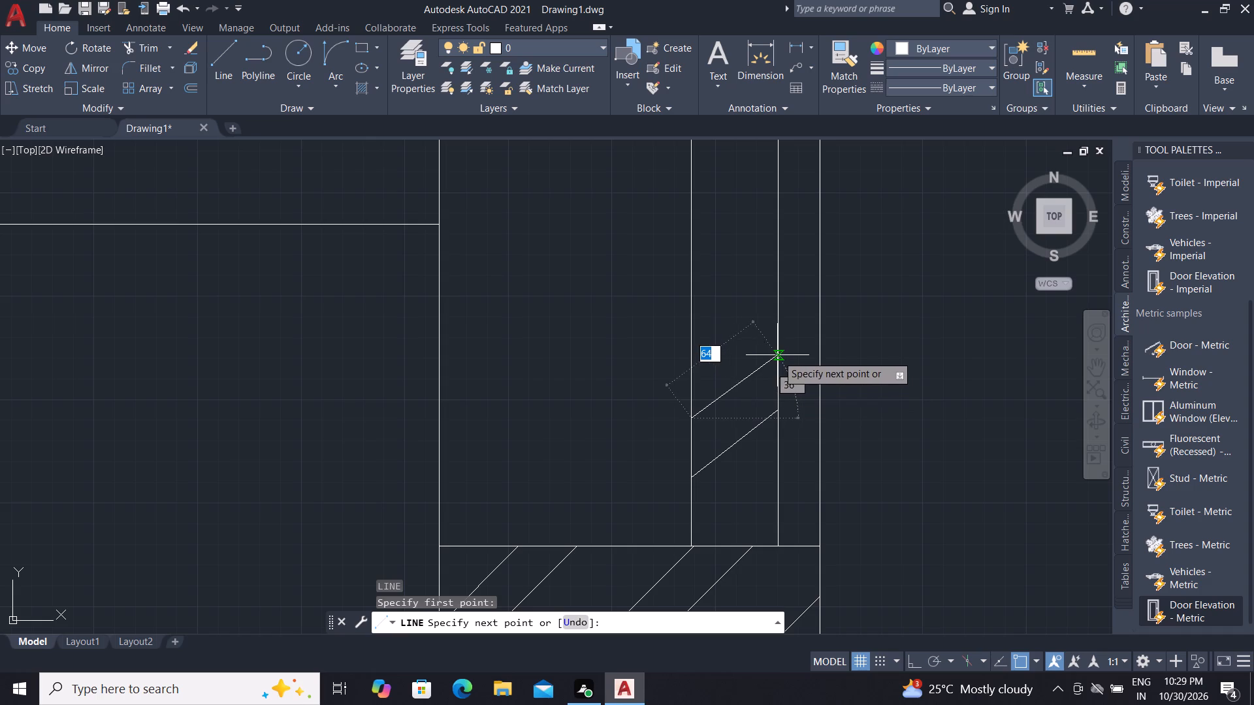
left_click(777, 355)
key("space")
Draw two more roughly parallel slanted lines above the second one, the lower about 68 long at about 37°.
key("l")
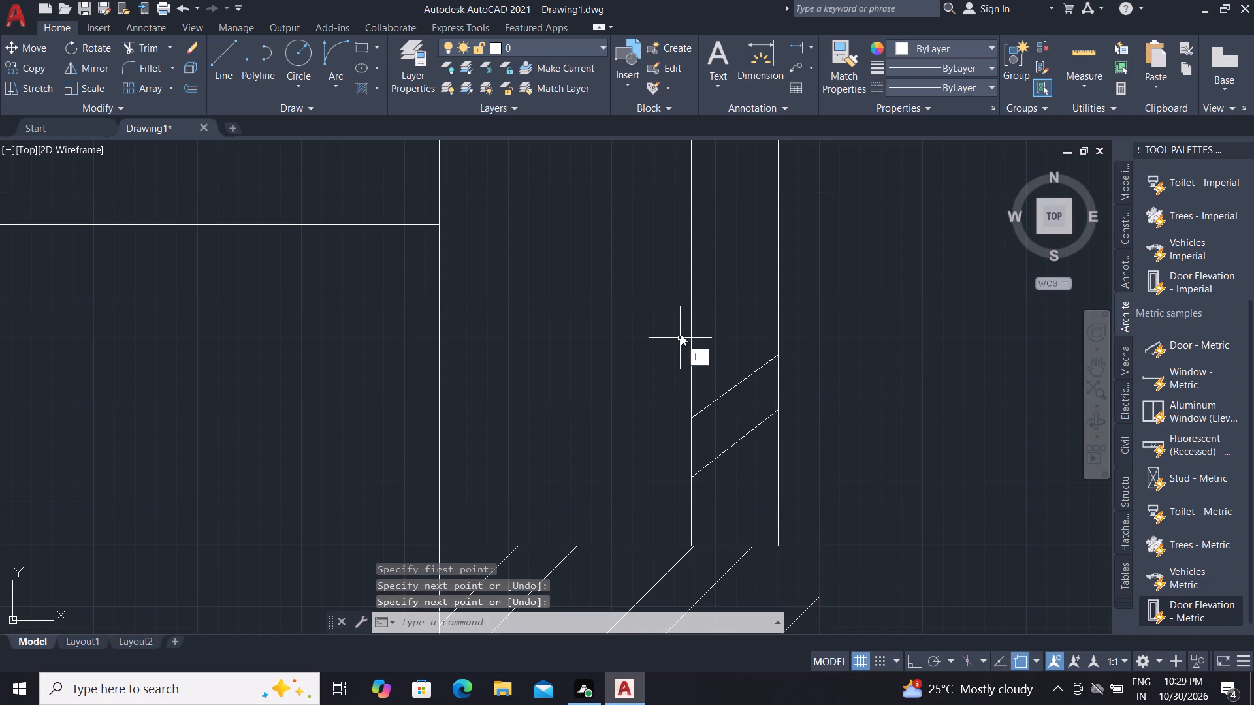
key("space")
left_click(693, 352)
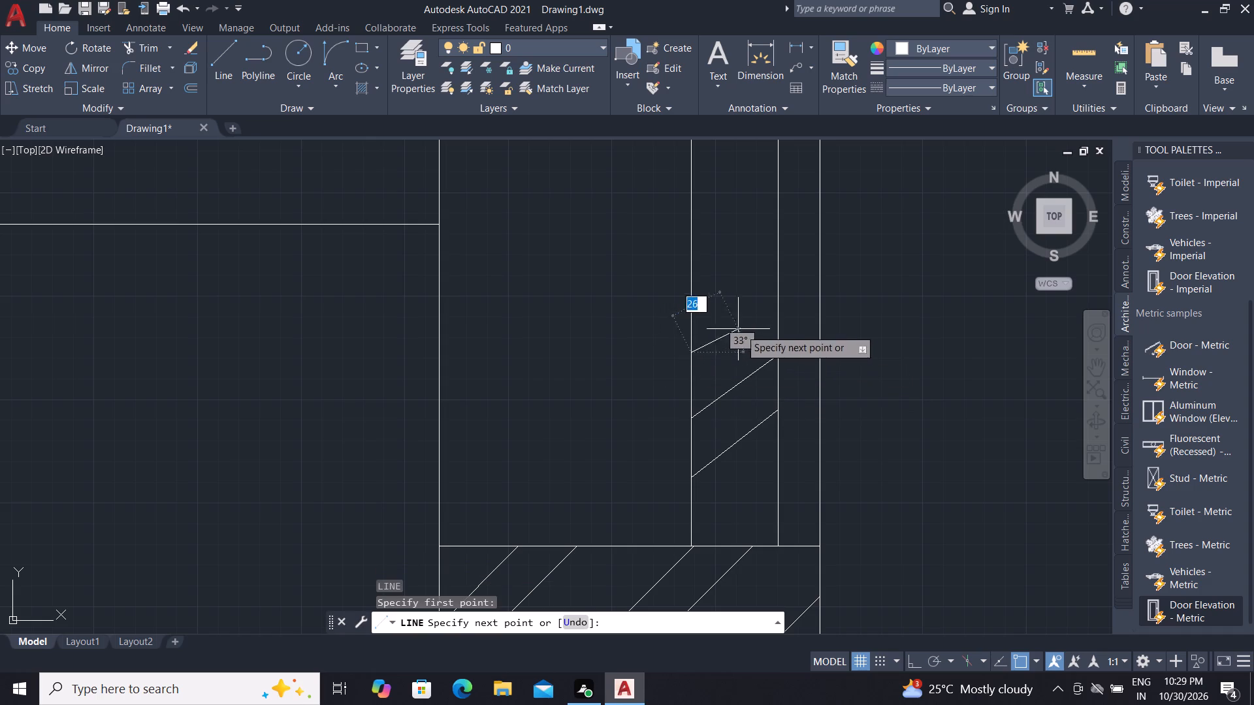
left_click(782, 285)
key("space")
key("space")
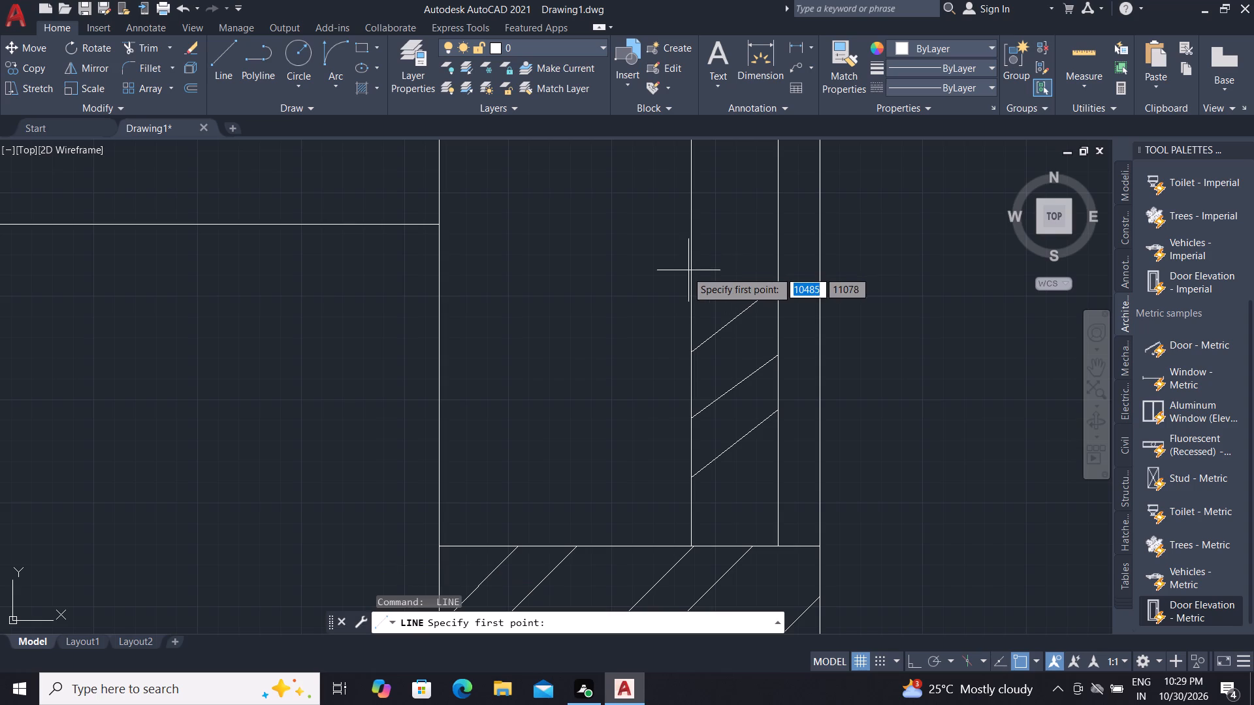
left_click_drag(690, 286, 697, 282)
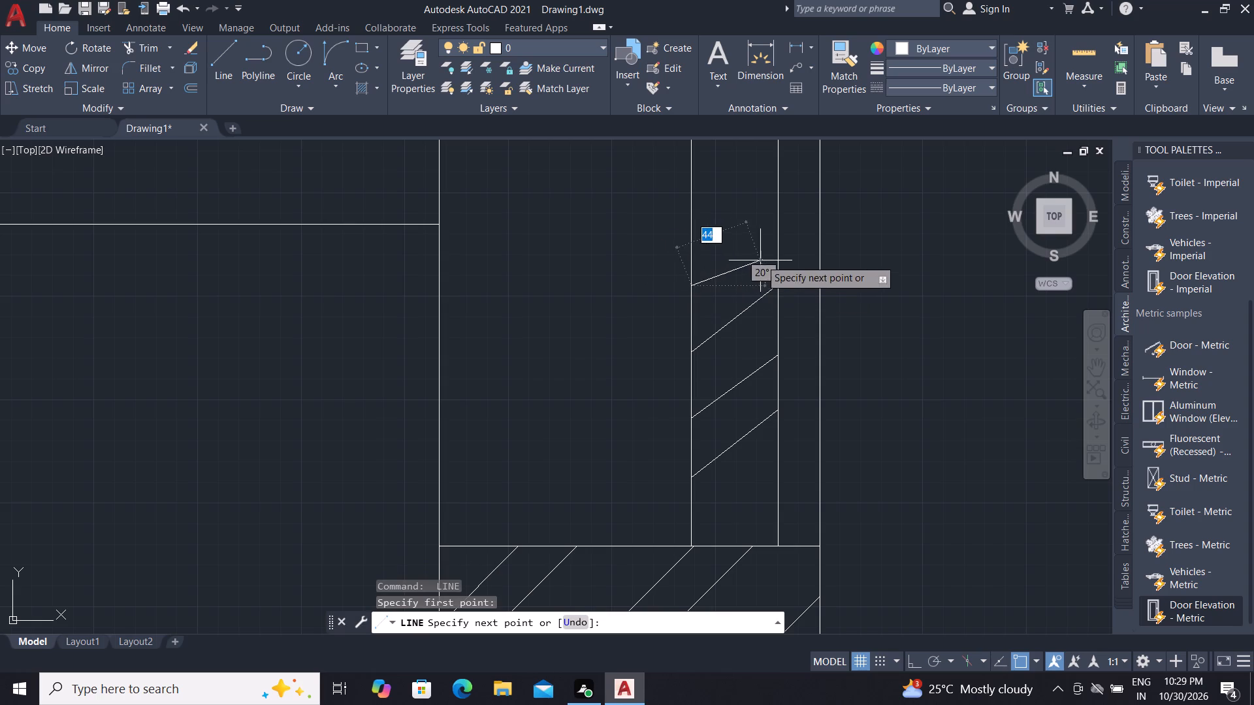
left_click(775, 217)
key("Escape")
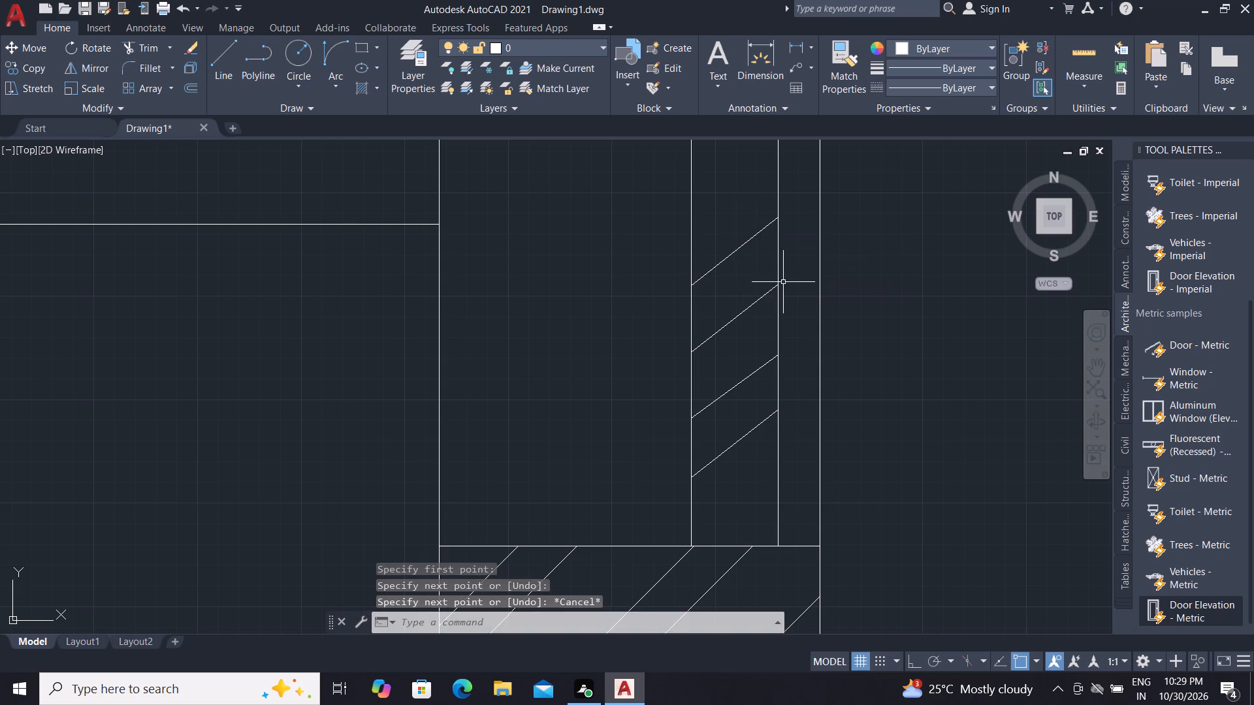
Draw two more roughly parallel slanted lines between the two inner vertical lines, directly above the four existing ones near the sill.
scroll(784, 287, "up", 4)
scroll(771, 326, "down", 2)
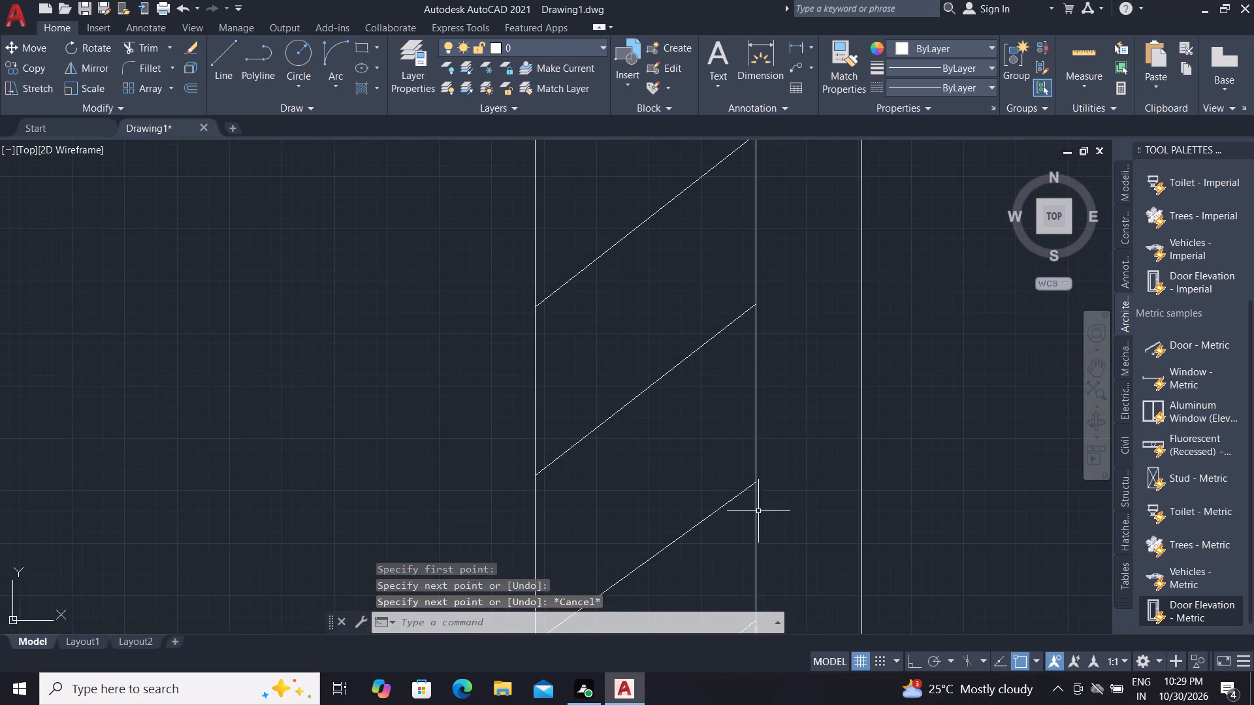
scroll(757, 511, "up", 3)
scroll(758, 514, "down", 8)
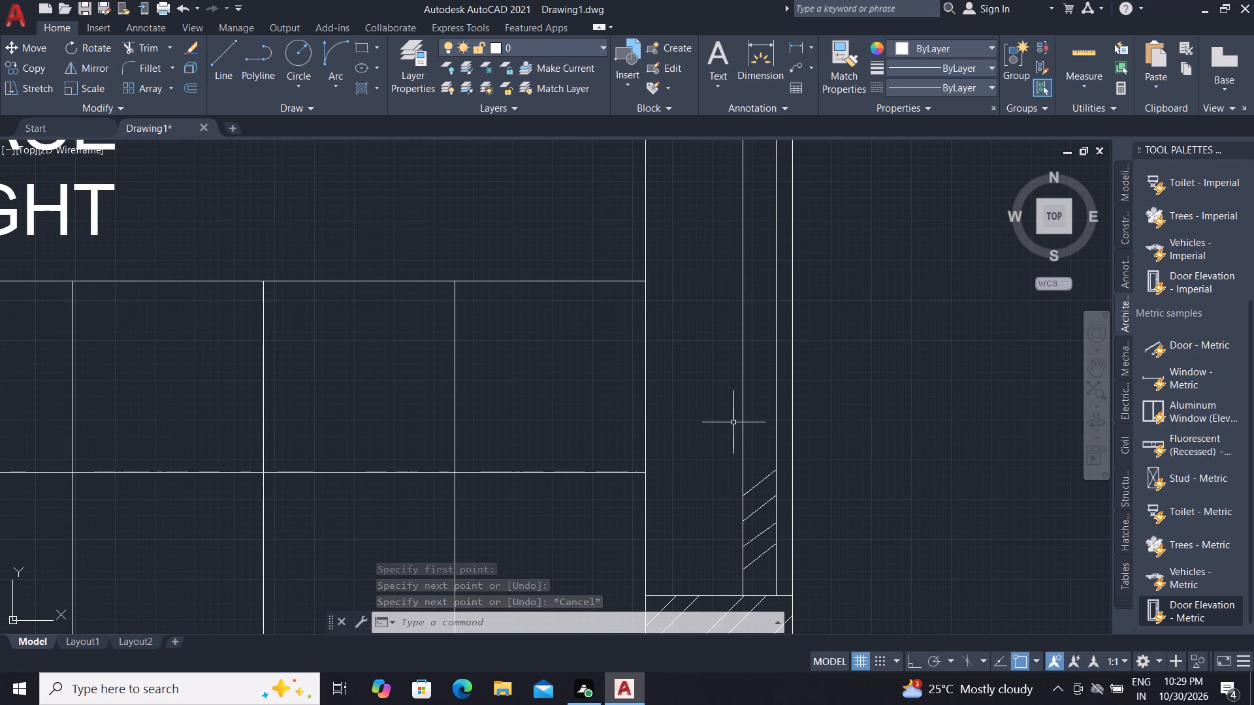
type("L")
key("space")
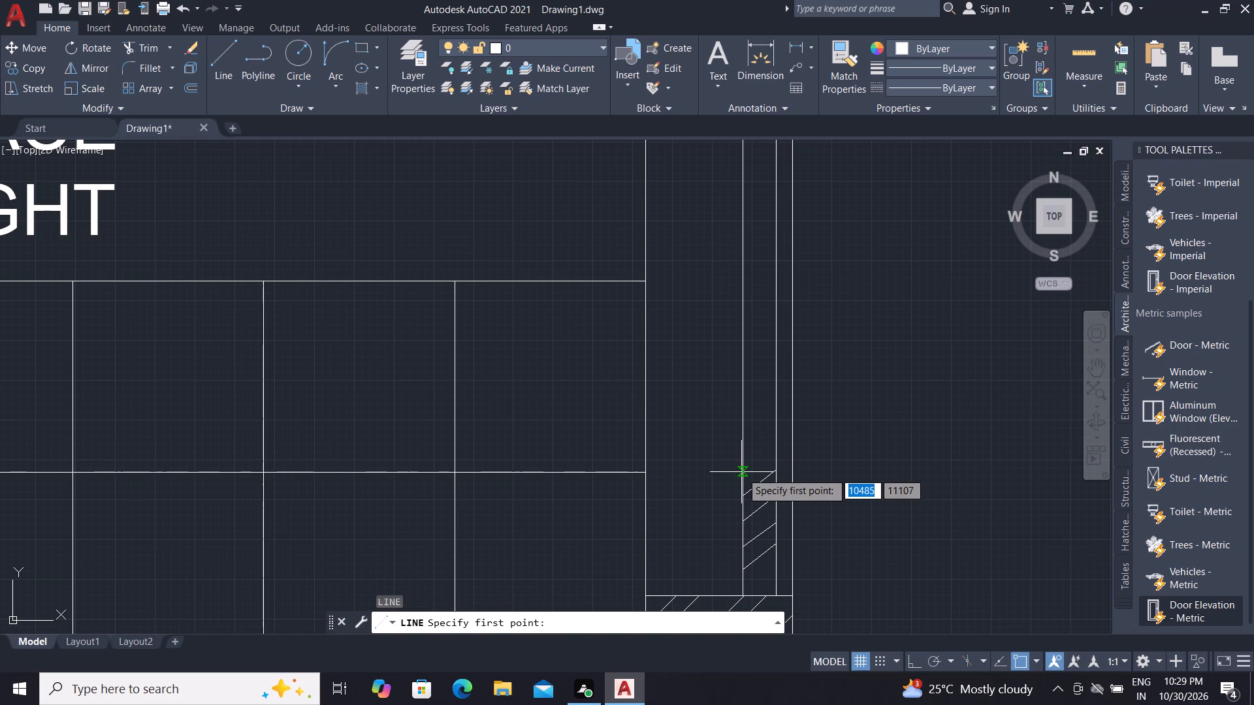
left_click(743, 472)
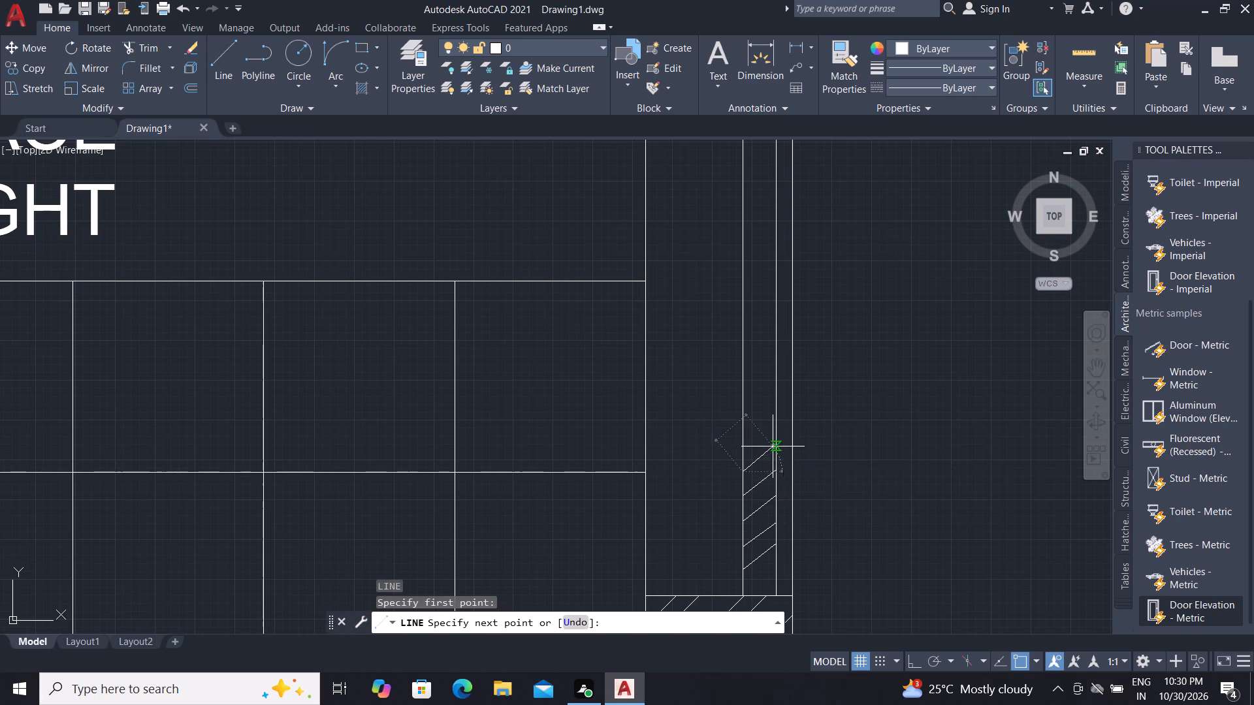
left_click(773, 446)
key("space")
key("l")
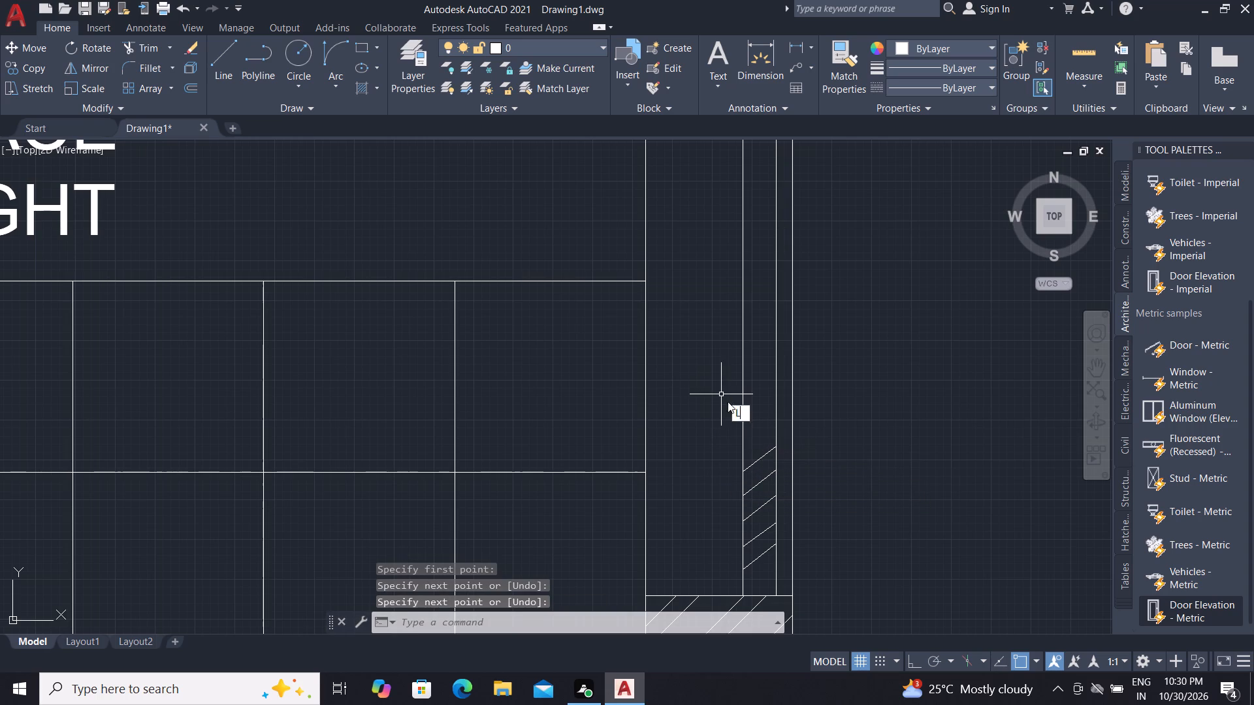
key("space")
left_click(741, 442)
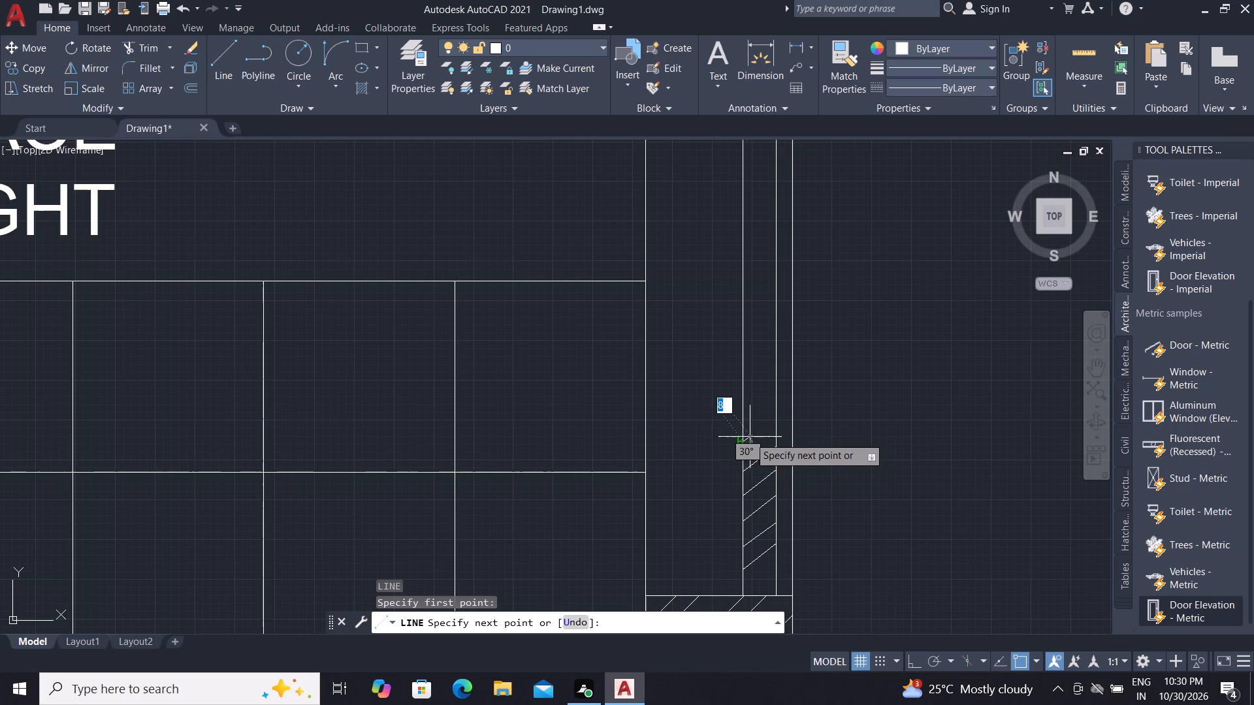
left_click(774, 420)
key("Escape")
Start a second slanted group near the window's mid-height with two parallel lines between the inner verticals, the lower about 69 long at 40°.
scroll(790, 520, "down", 2)
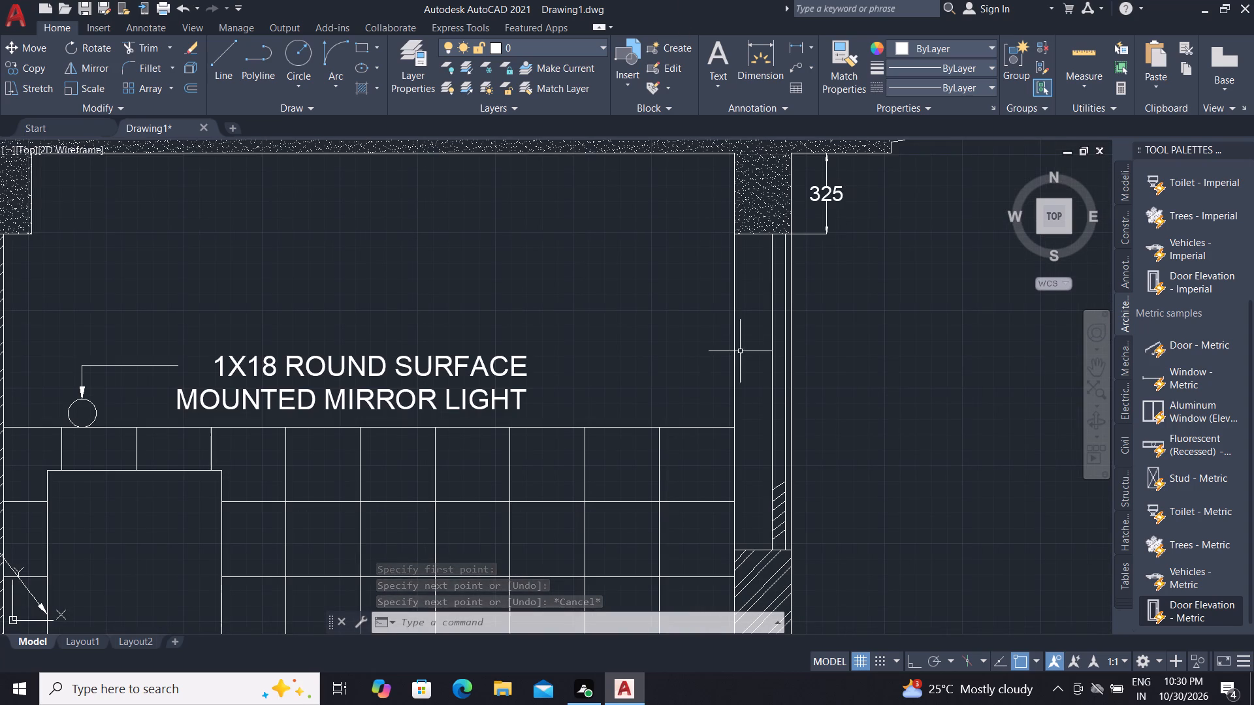
key("l")
key("space")
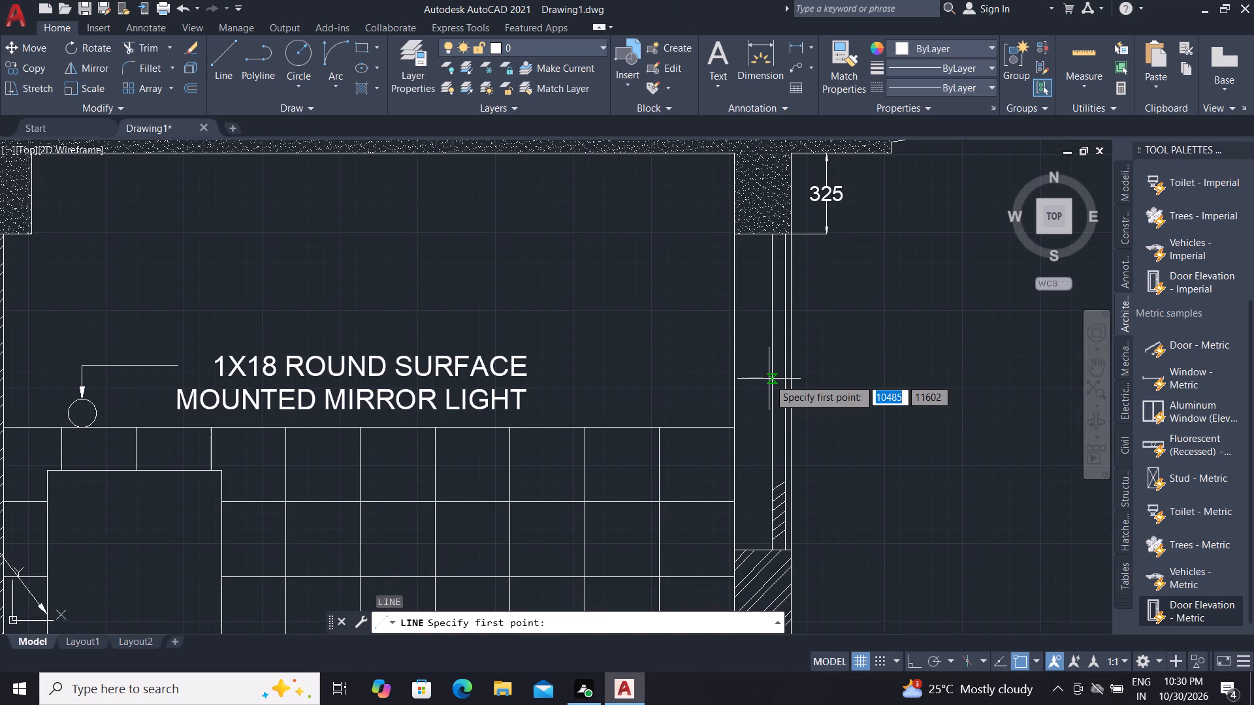
left_click(773, 380)
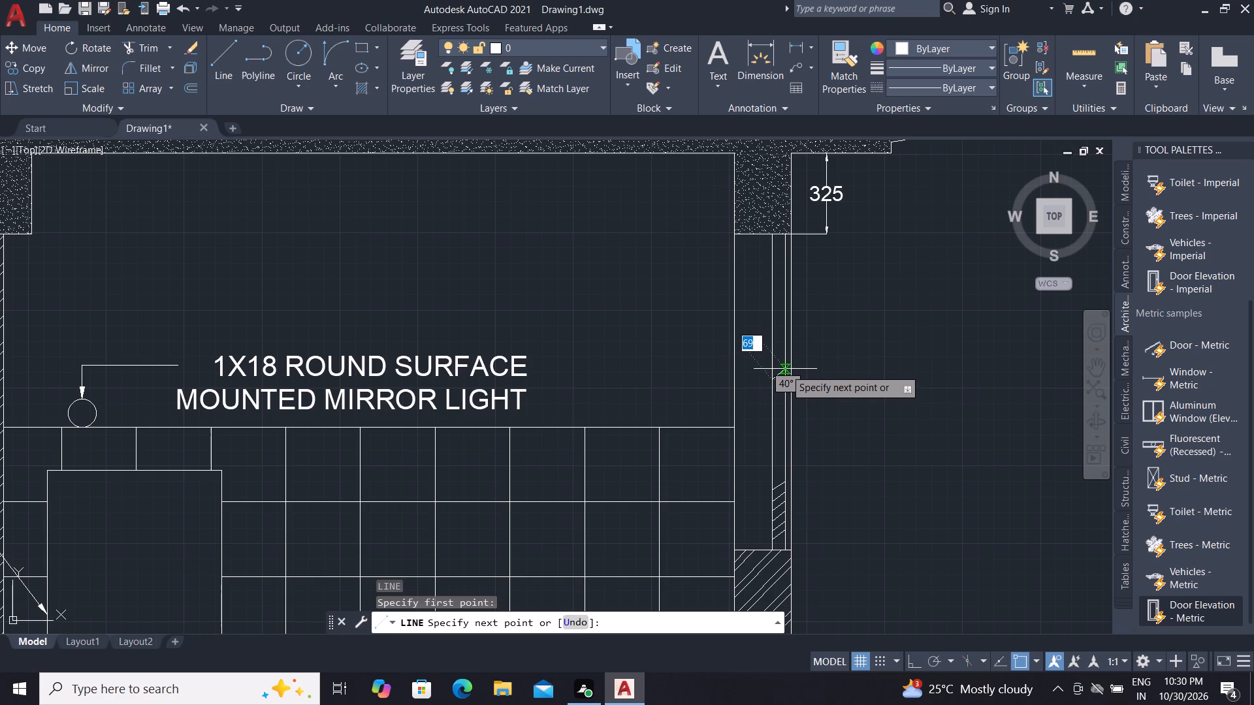
left_click(785, 369)
key("space")
scroll(773, 359, "up", 2)
key("space")
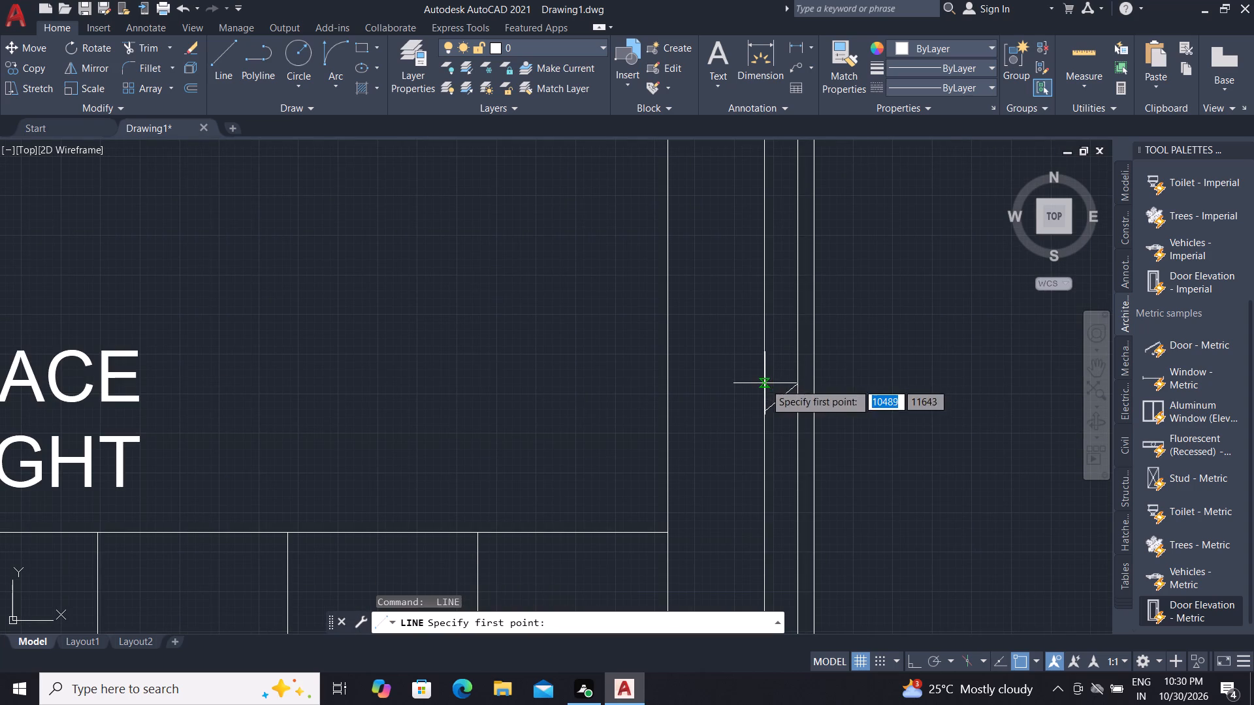
left_click(764, 384)
left_click(798, 358)
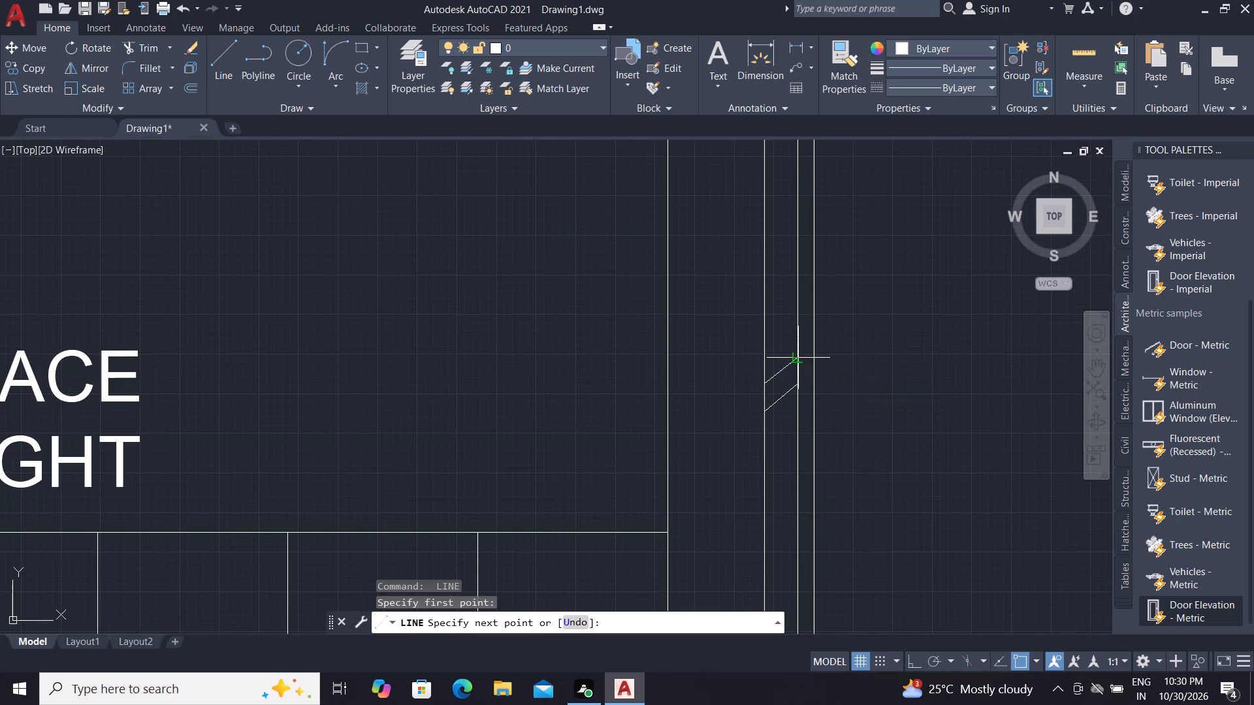
key("space")
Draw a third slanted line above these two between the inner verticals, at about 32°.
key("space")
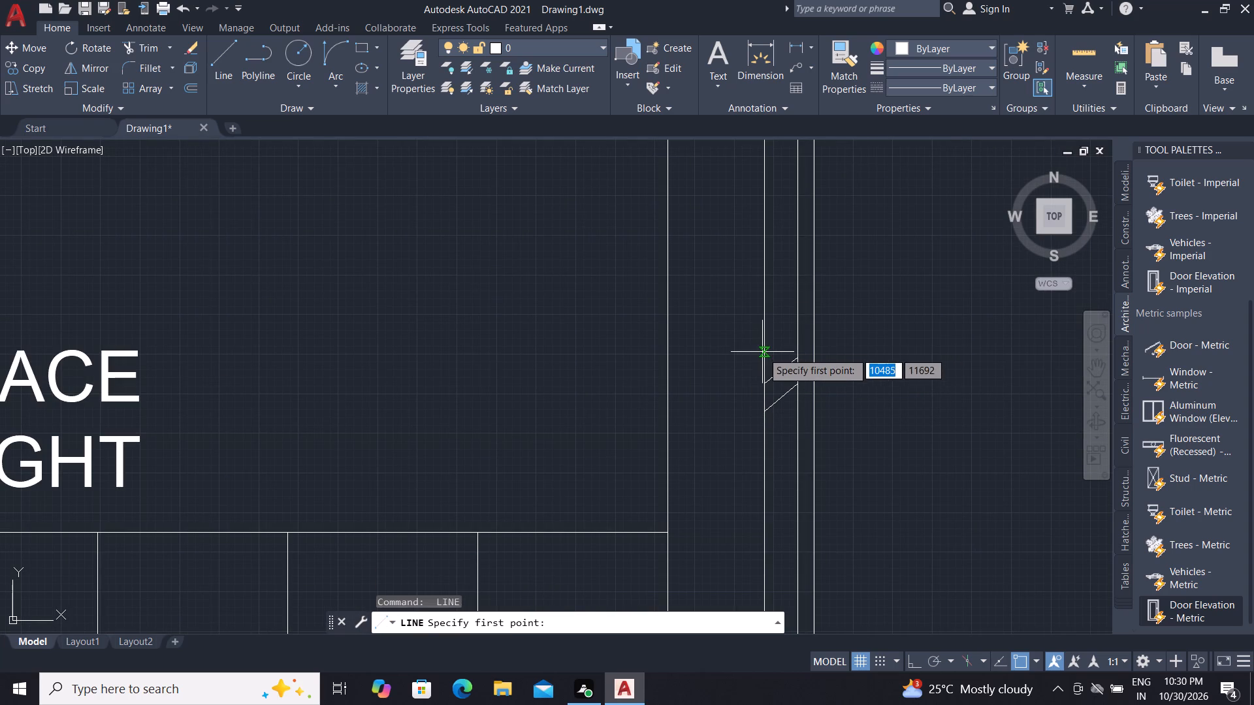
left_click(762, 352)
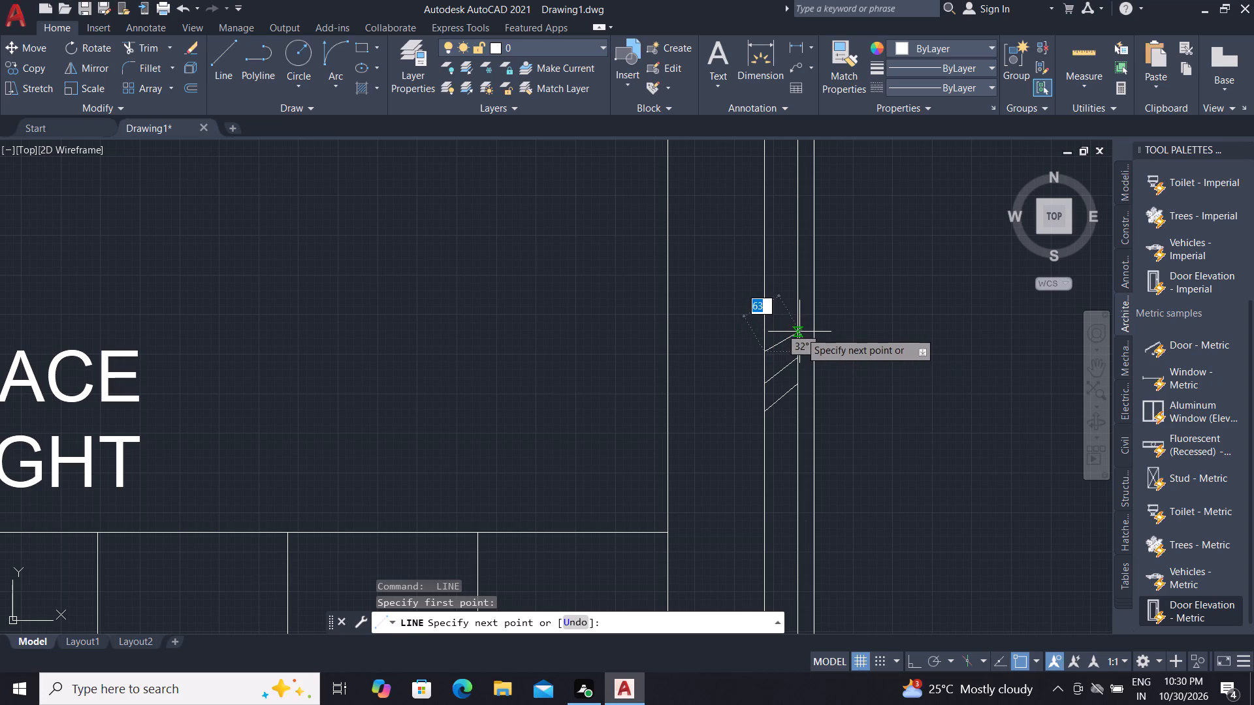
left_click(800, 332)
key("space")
Draw a fourth slanted line above the third between the inner vertical lines, at about 34°.
key("space")
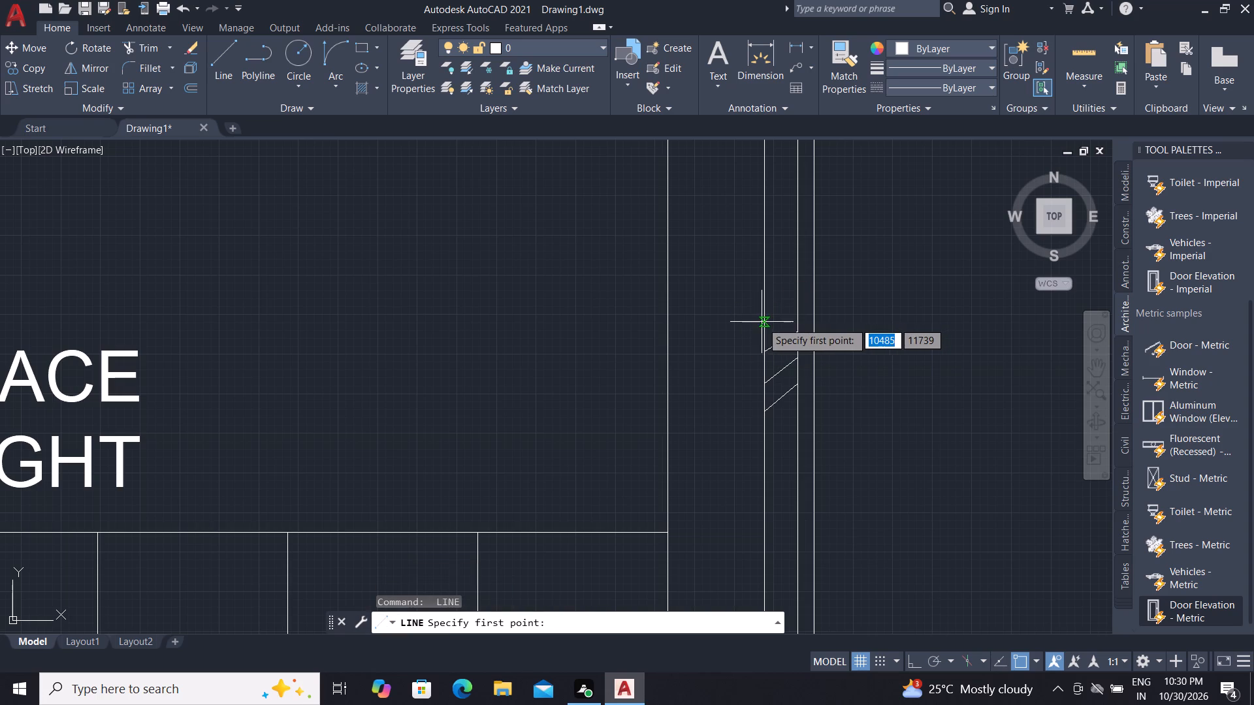
left_click(765, 322)
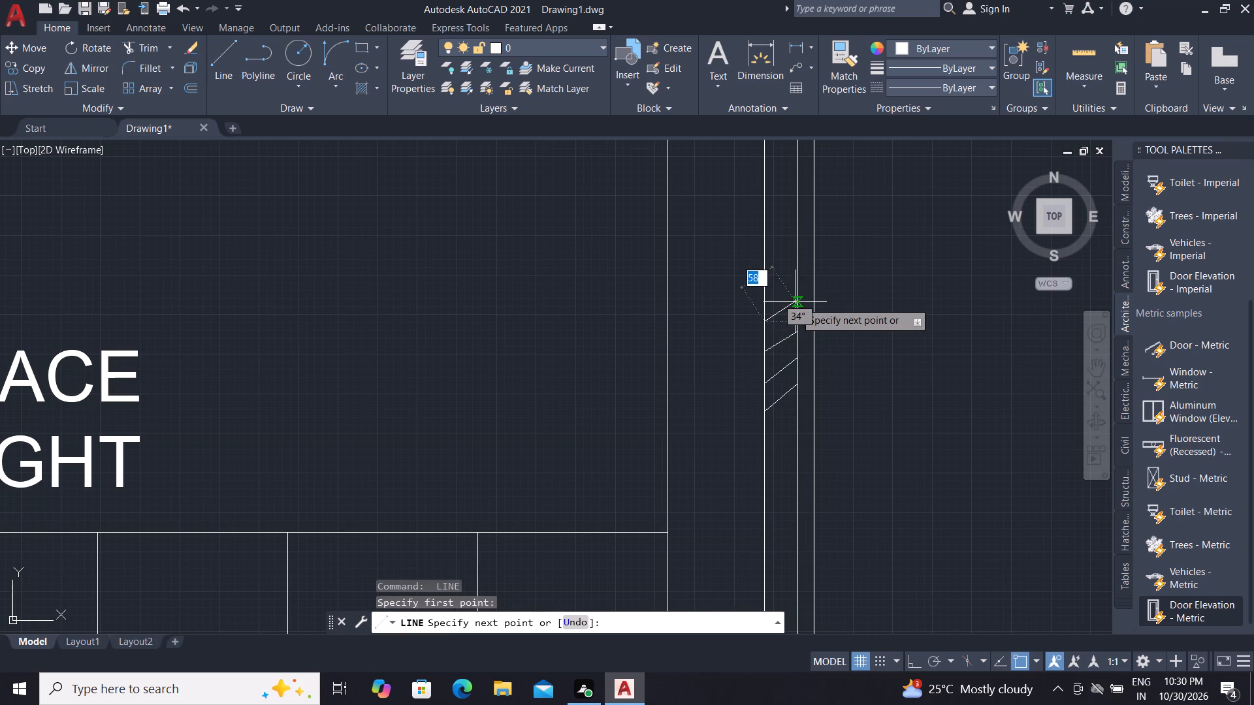
left_click(796, 302)
key("space")
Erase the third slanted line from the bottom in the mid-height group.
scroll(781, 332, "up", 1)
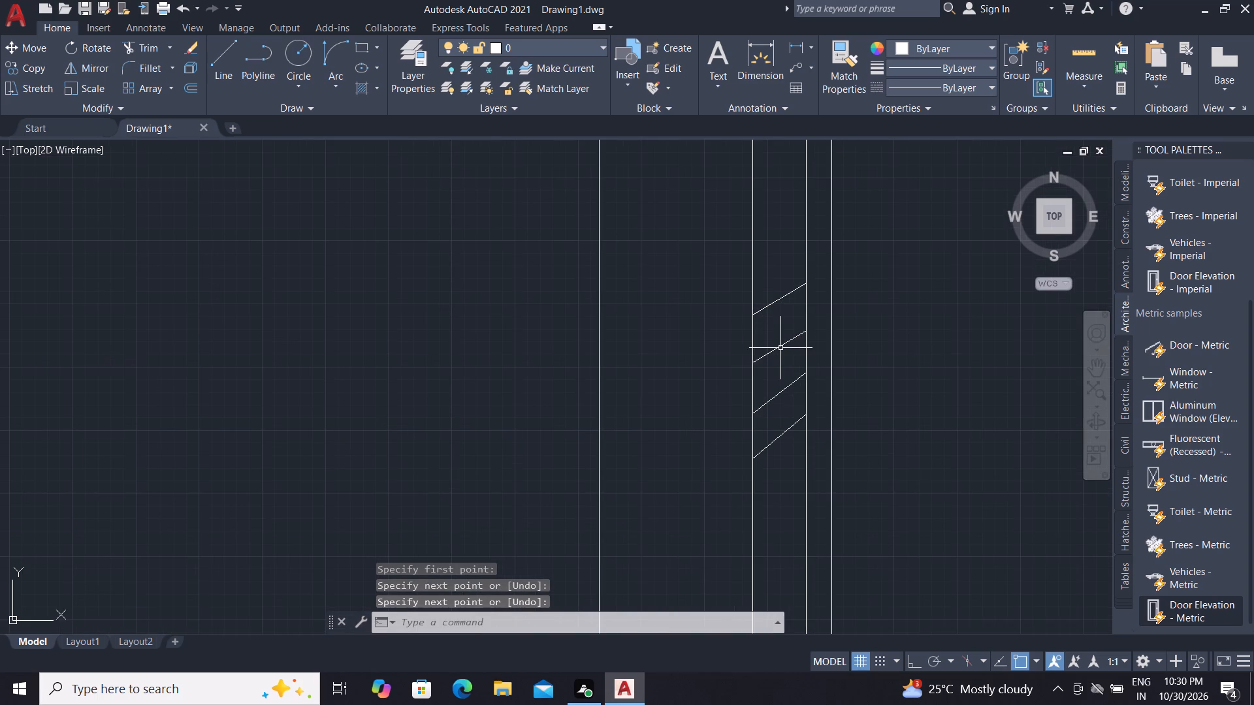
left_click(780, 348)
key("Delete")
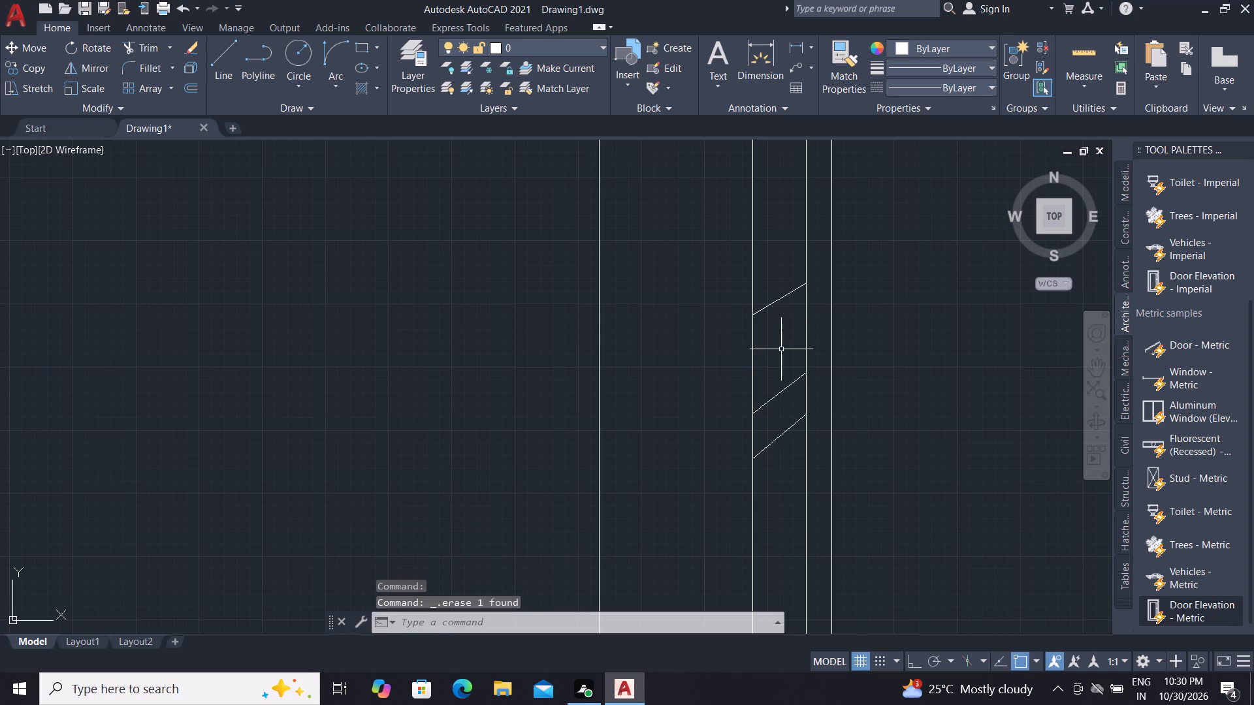
Draw a steeper slanted line in the gap between the second and top lines of the mid-height group, roughly parallel to the lower two.
key("l")
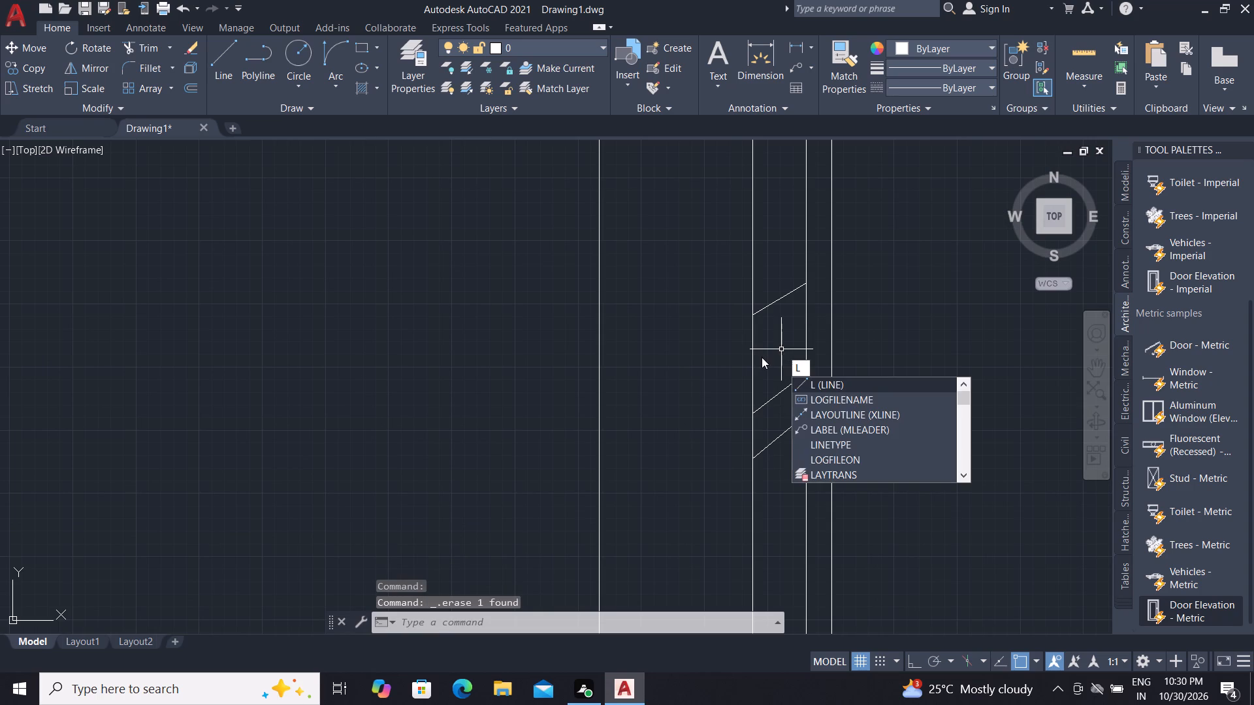
key("space")
left_click(754, 366)
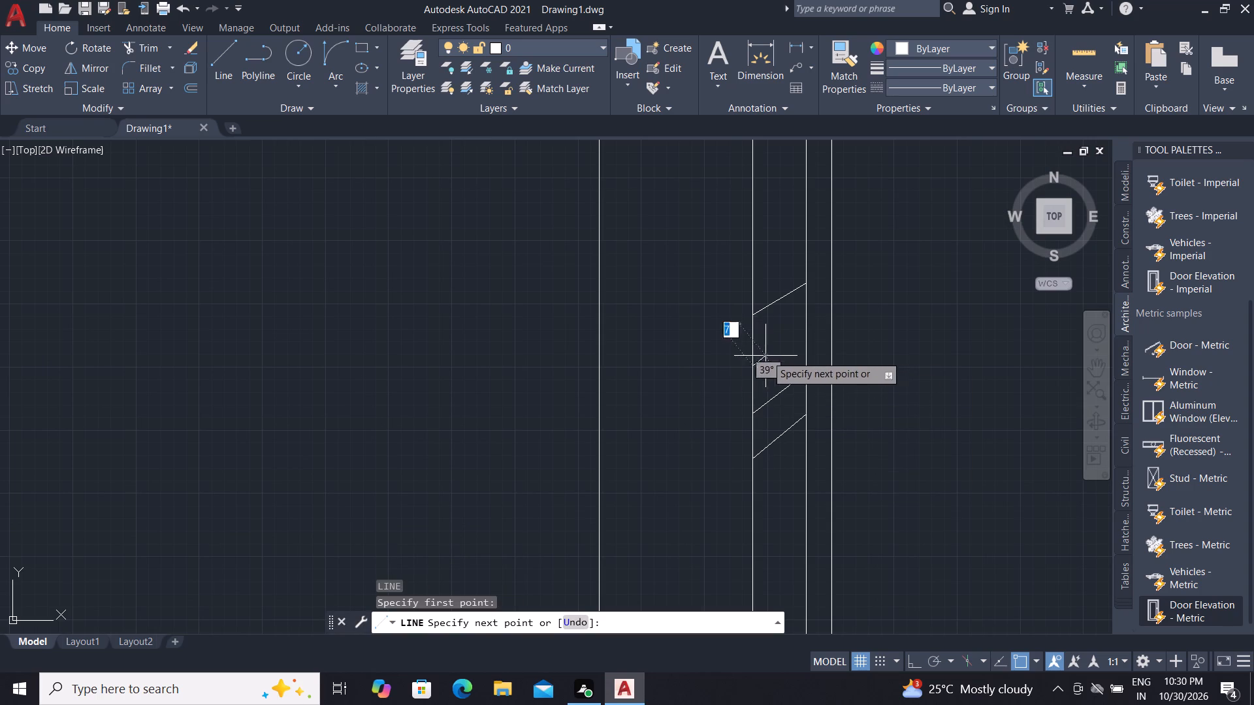
left_click(805, 323)
scroll(790, 360, "down", 1)
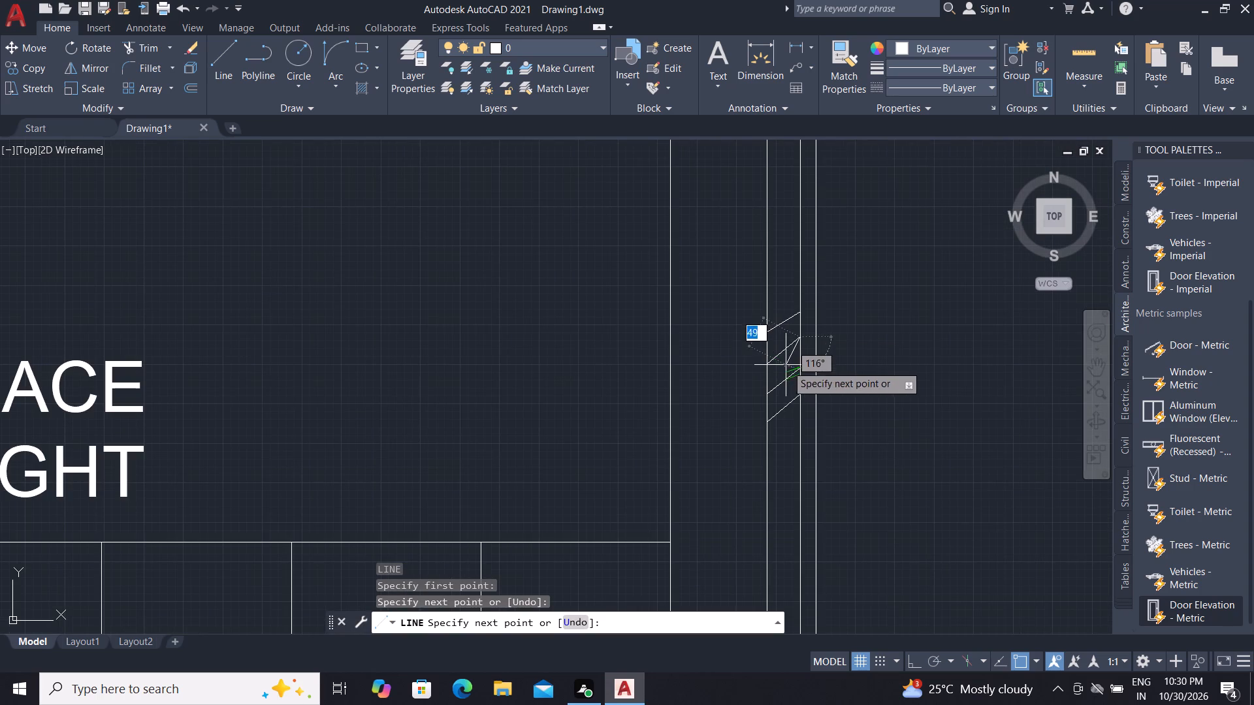
key("space")
Draw a fifth slanted line above the mid-height group between the inner verticals, at about 37°.
key("l")
key("space")
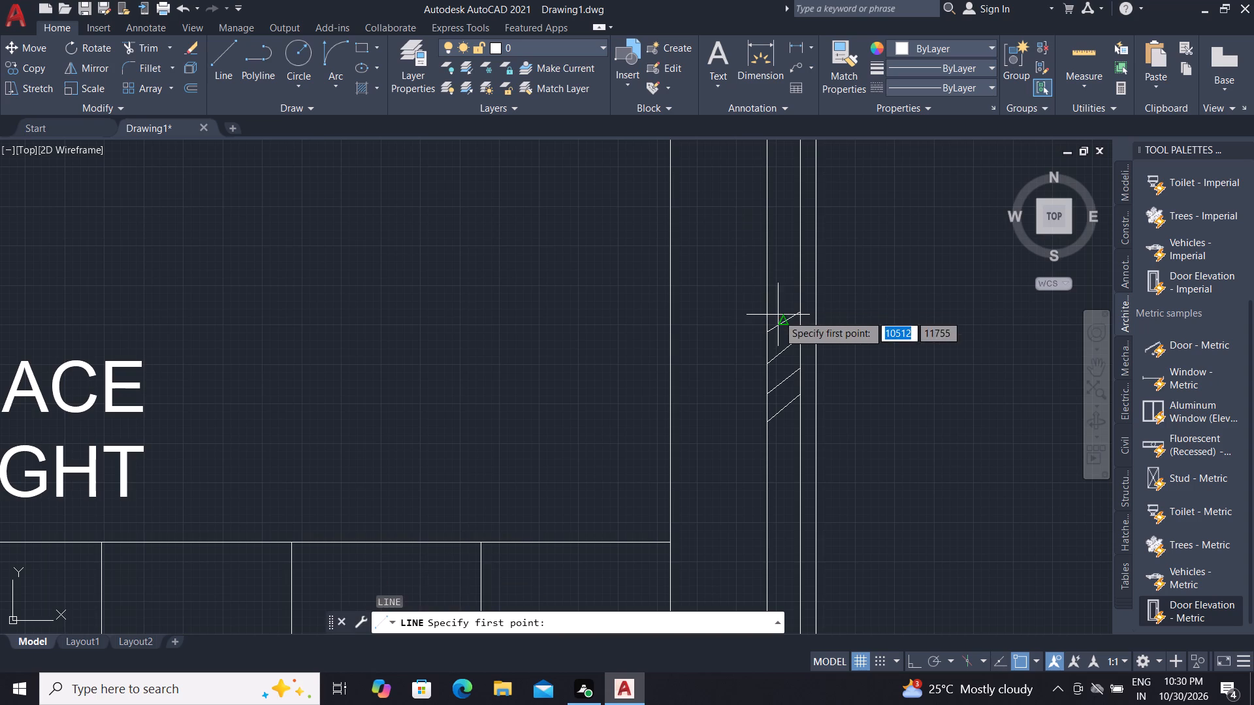
left_click(764, 308)
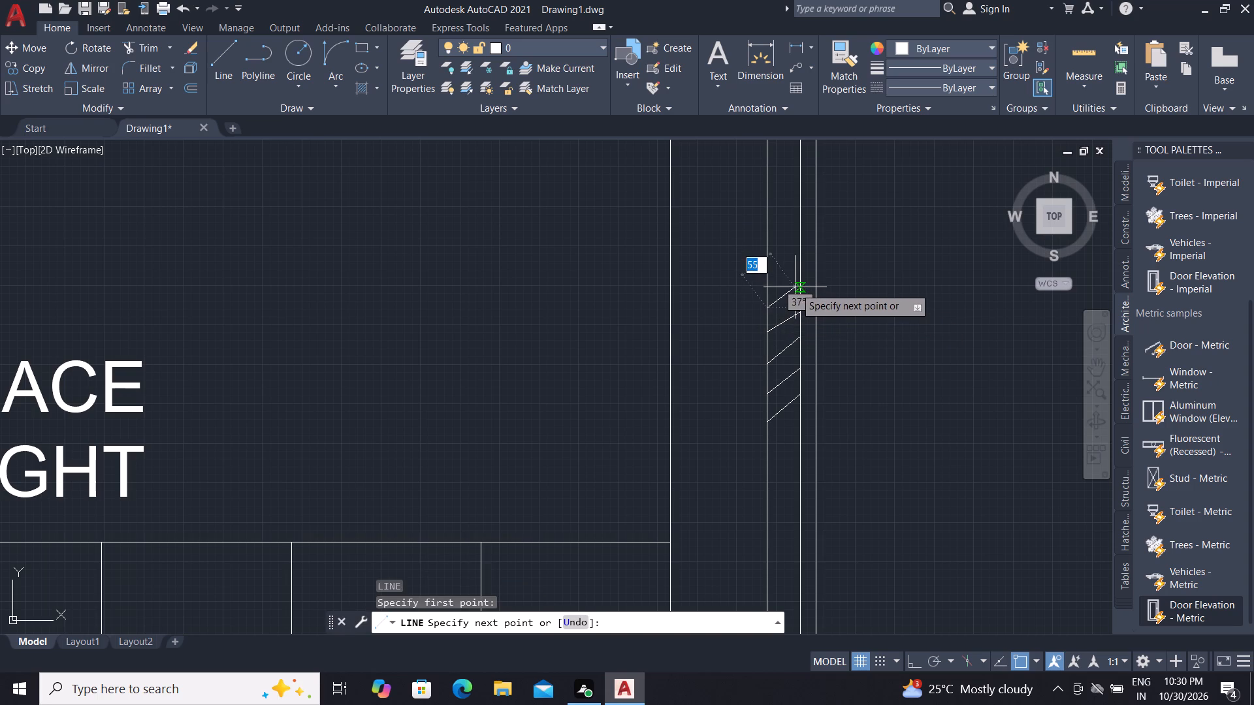
left_click(799, 287)
key("Escape")
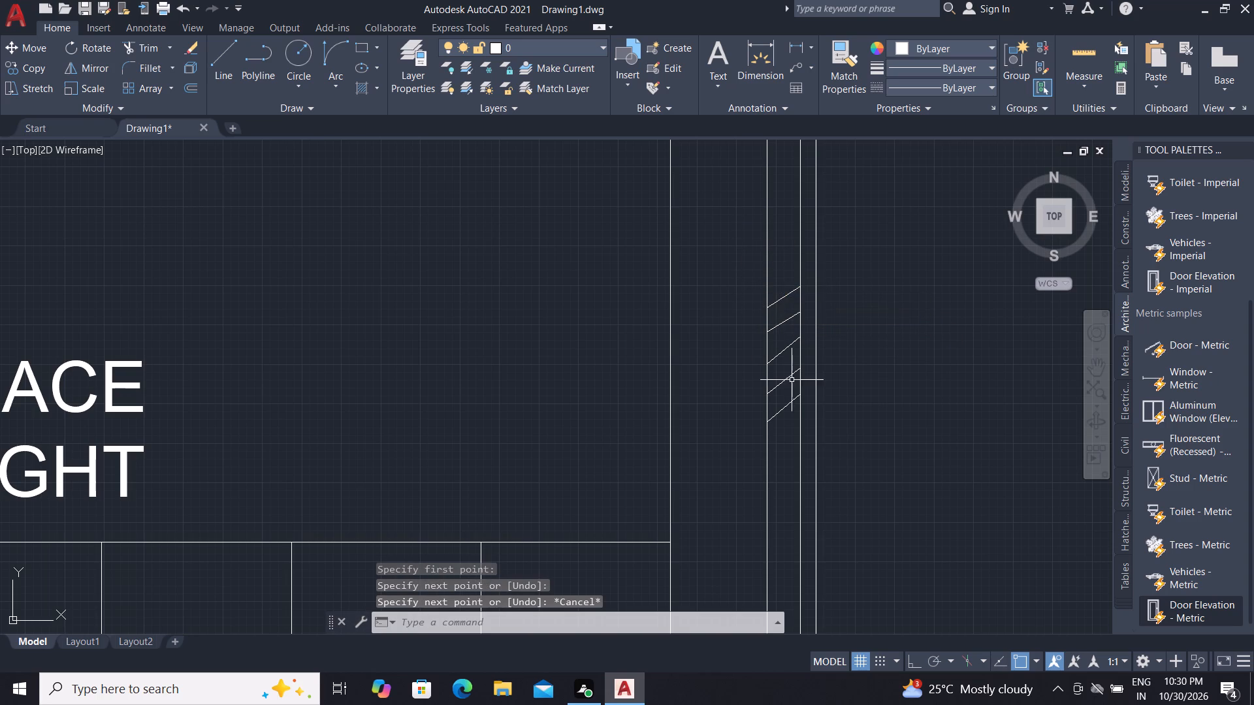
Draw a rectangle three tiles wide and about 134 high on the floor line, starting at the second tile joint beyond the counter's free end.
scroll(796, 405, "down", 2)
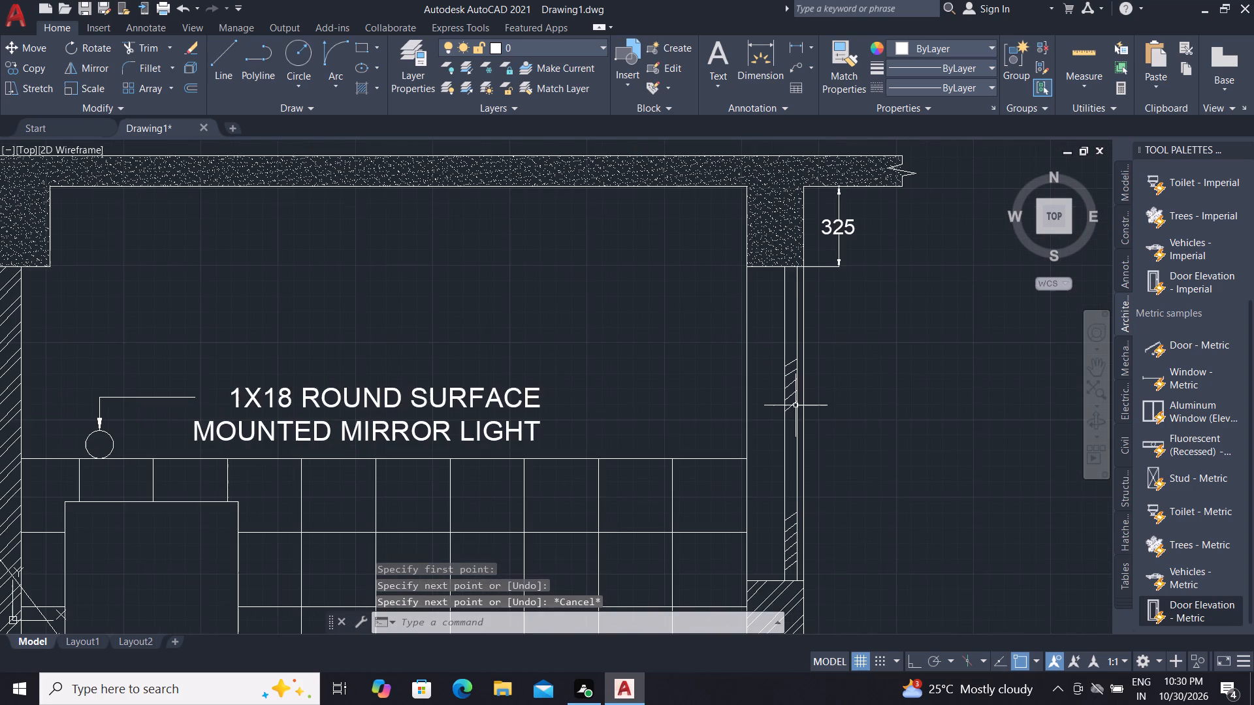
scroll(796, 405, "down", 1)
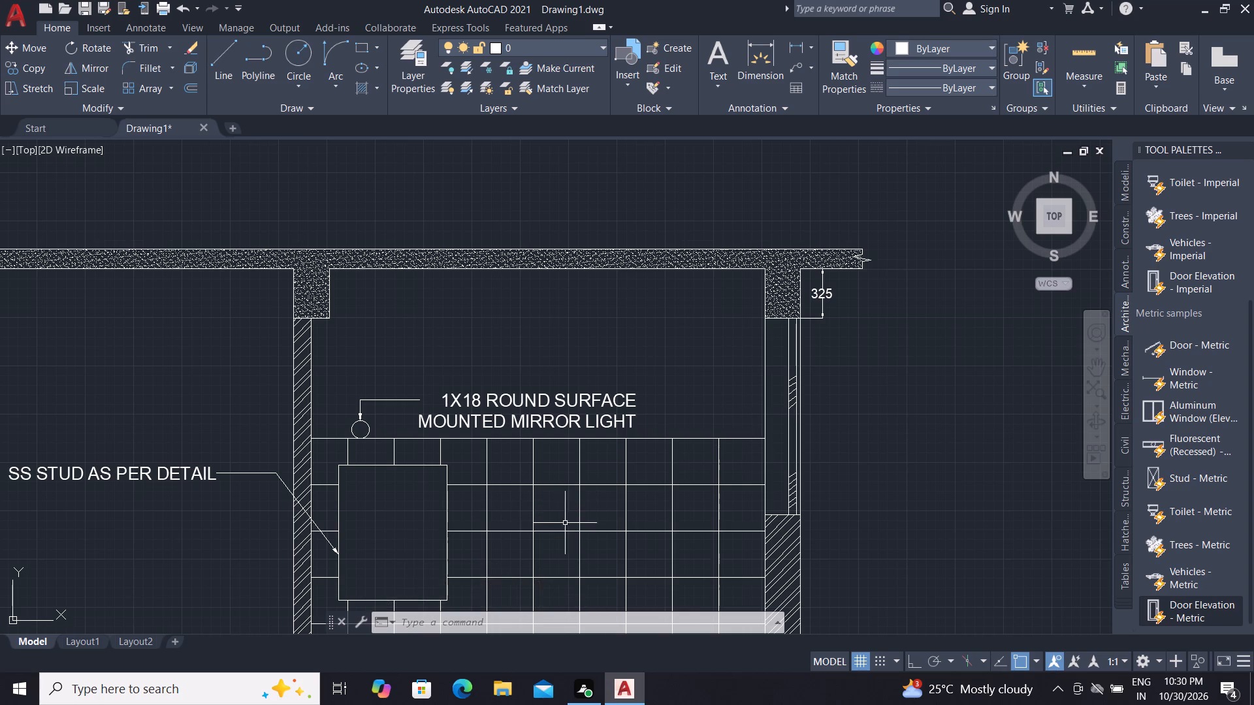
scroll(545, 382, "down", 3)
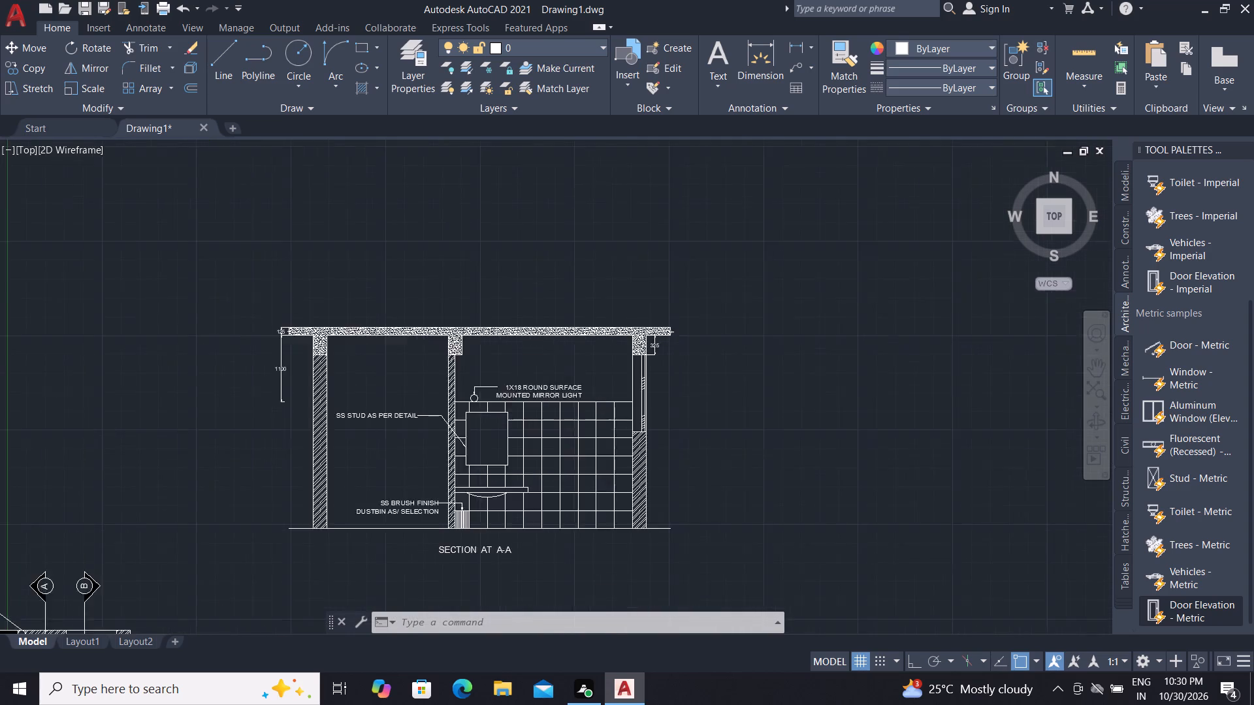
scroll(536, 472, "up", 4)
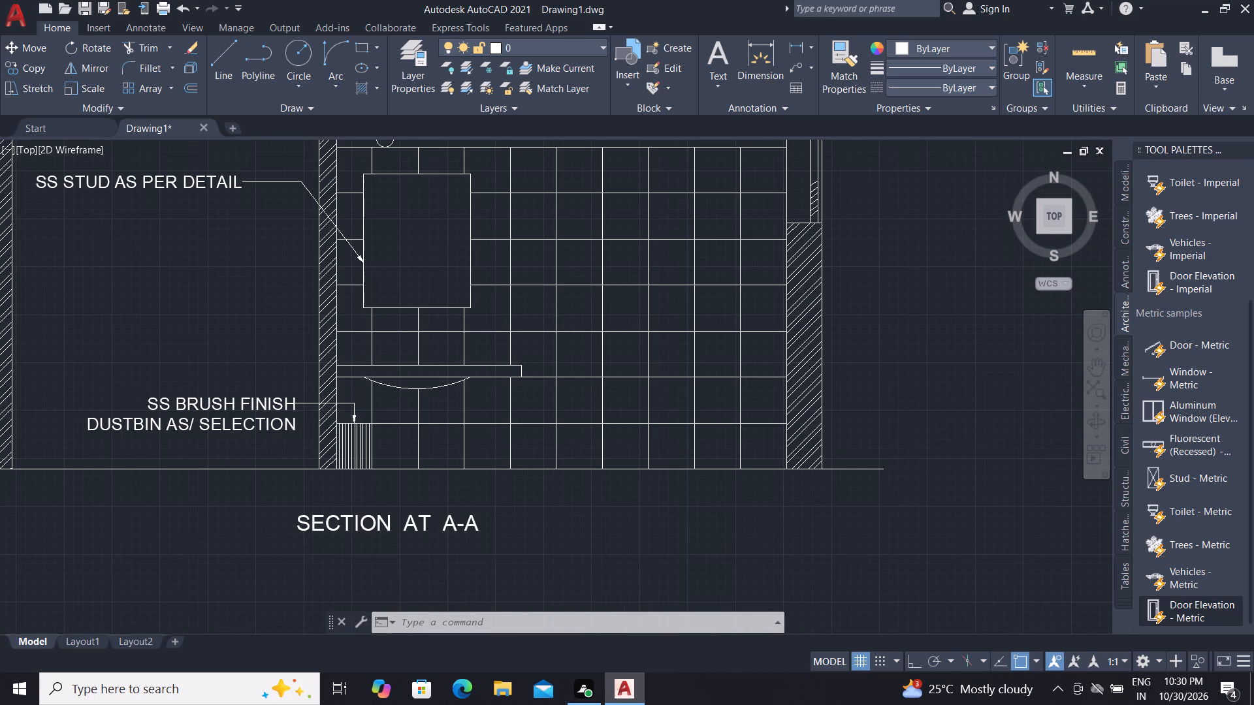
scroll(556, 472, "up", 1)
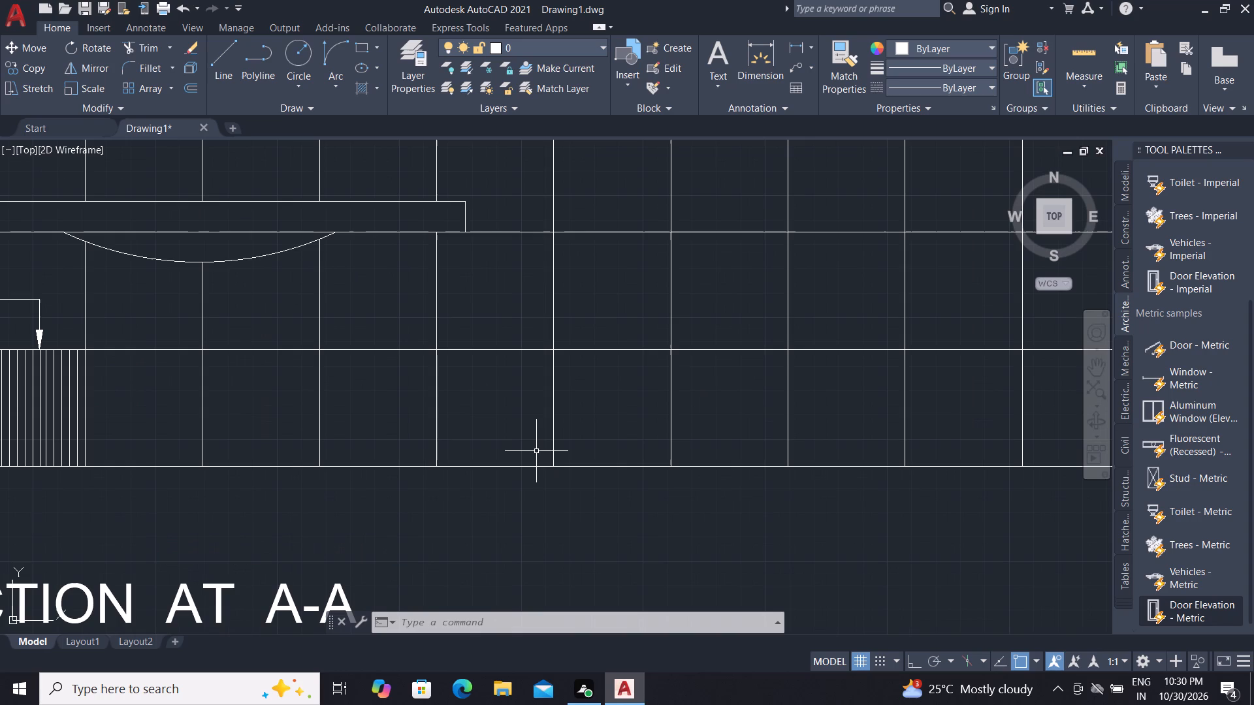
type("RE")
type("C")
key("space")
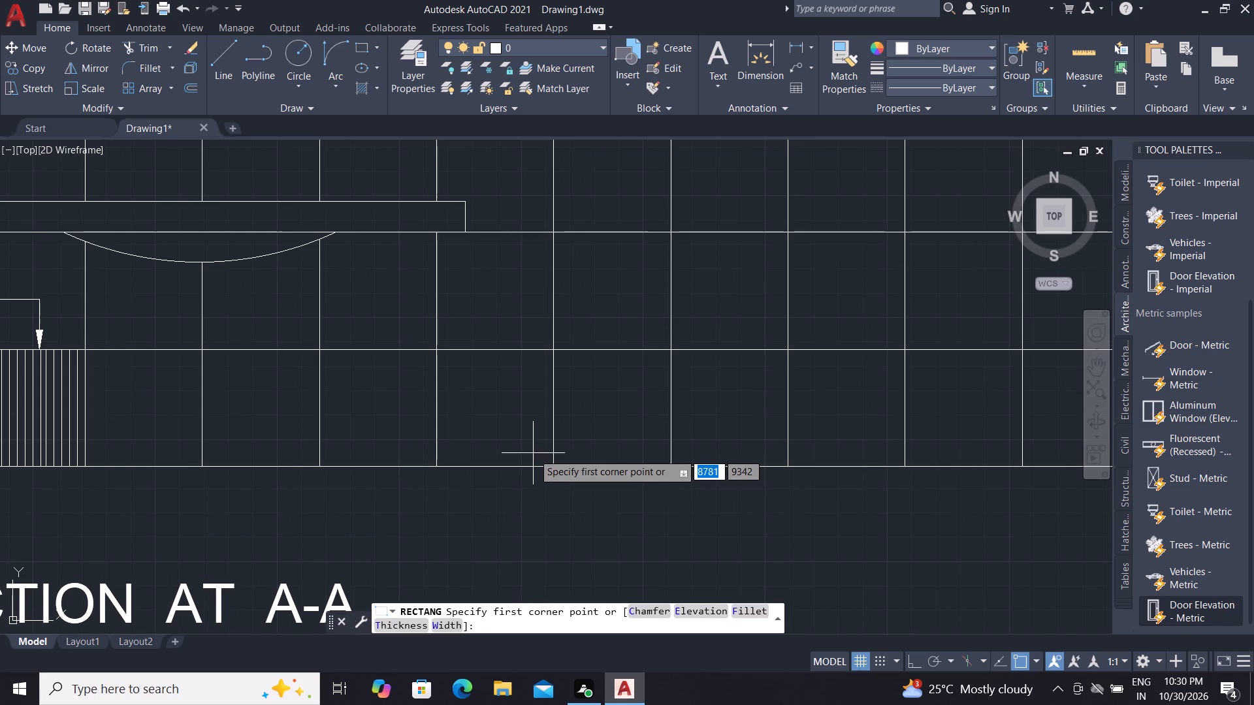
scroll(546, 465, "down", 1)
left_click(548, 463)
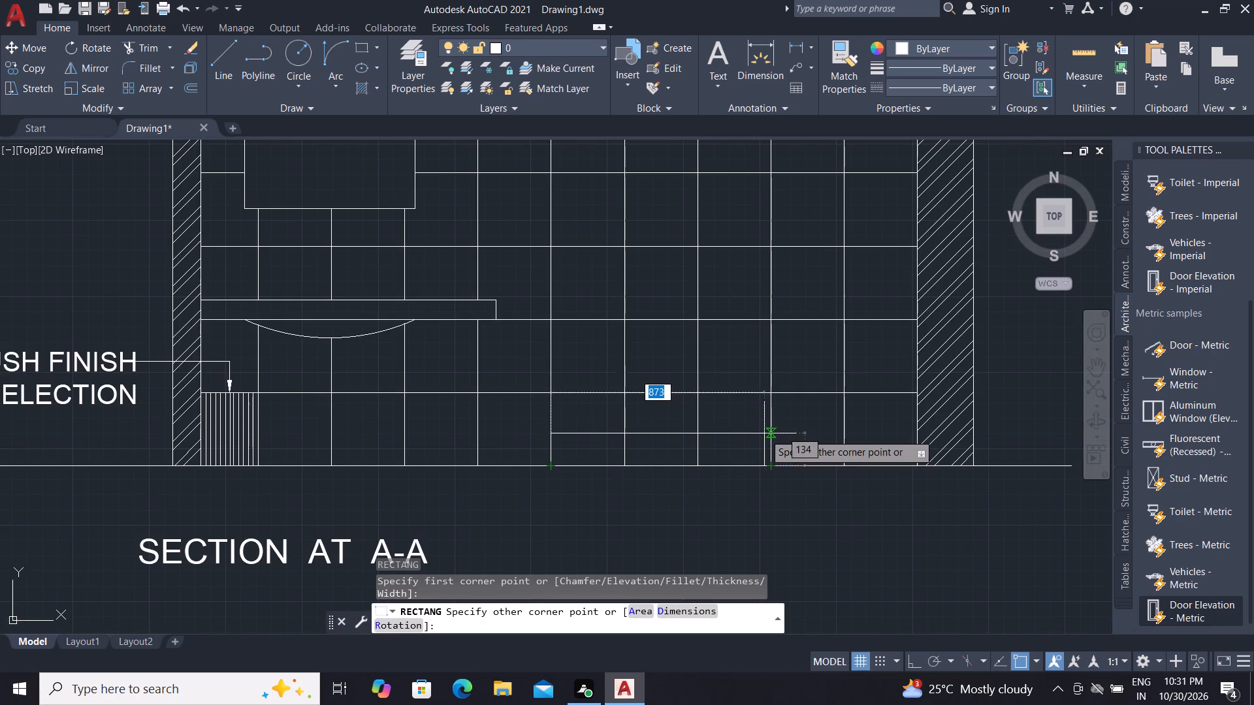
left_click(764, 433)
key("r")
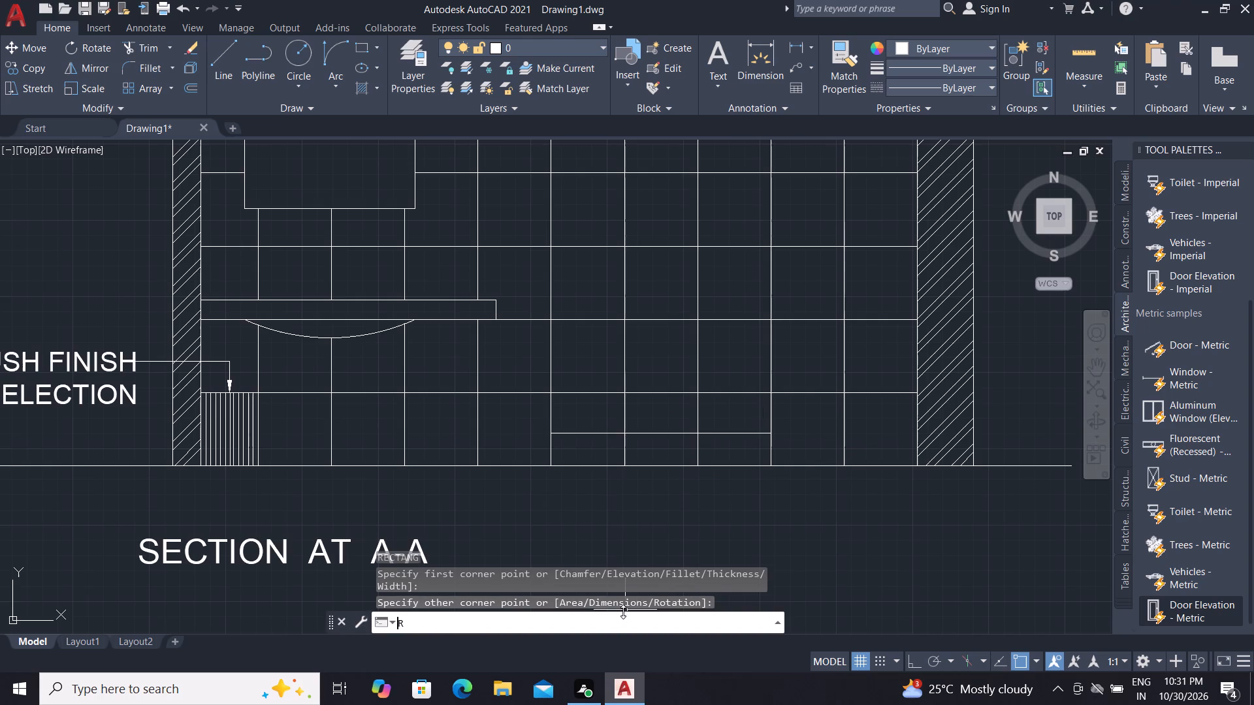
key("Escape")
Trim the two vertical tile lines that run inside the low floor rectangle.
type("TR")
key("space")
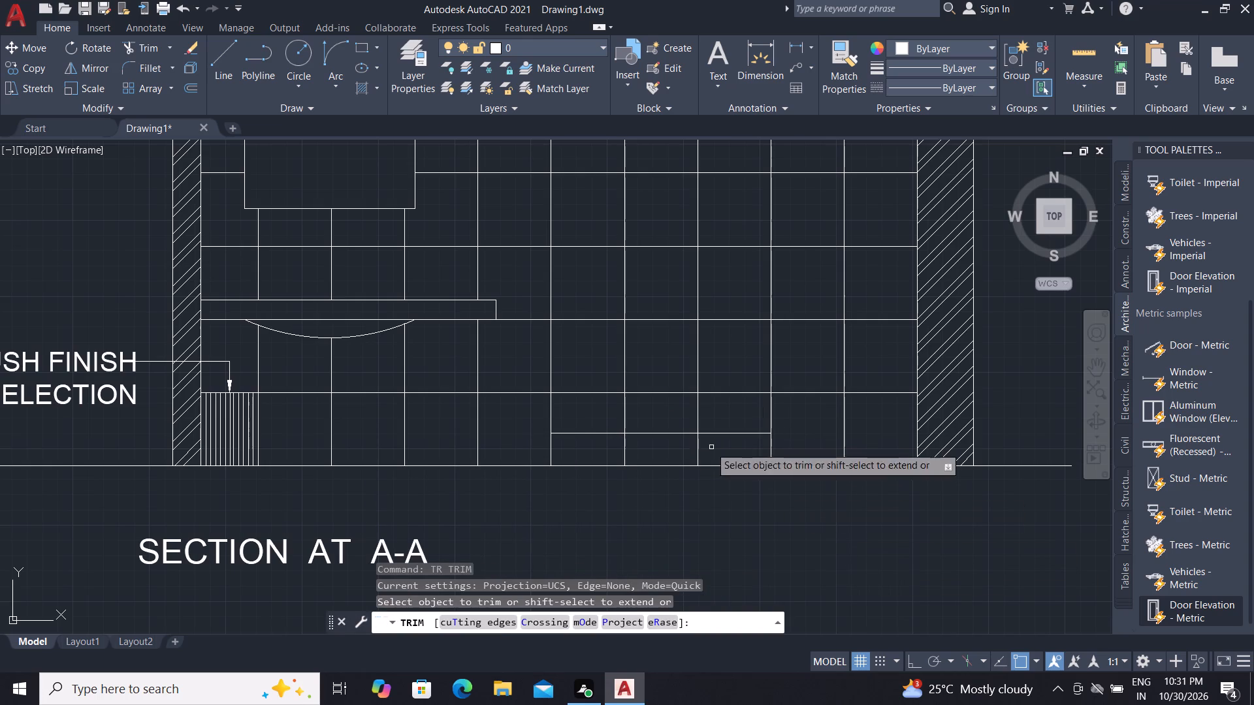
left_click(722, 456)
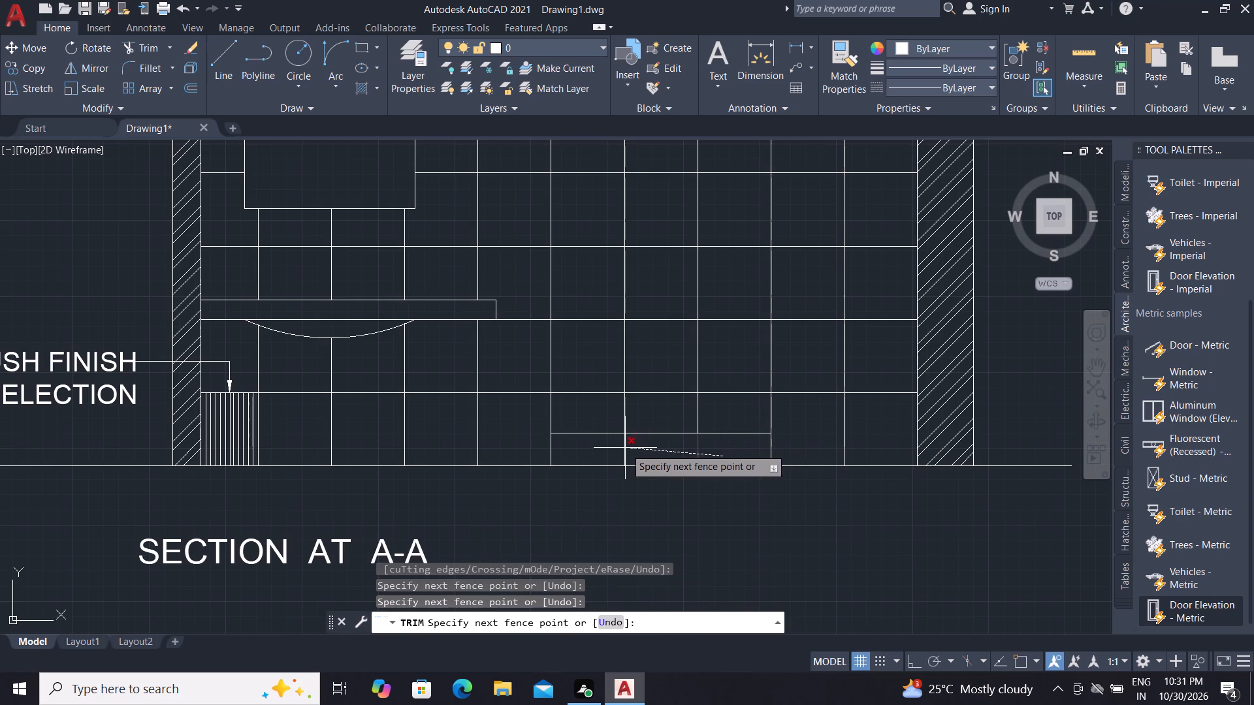
left_click(616, 445)
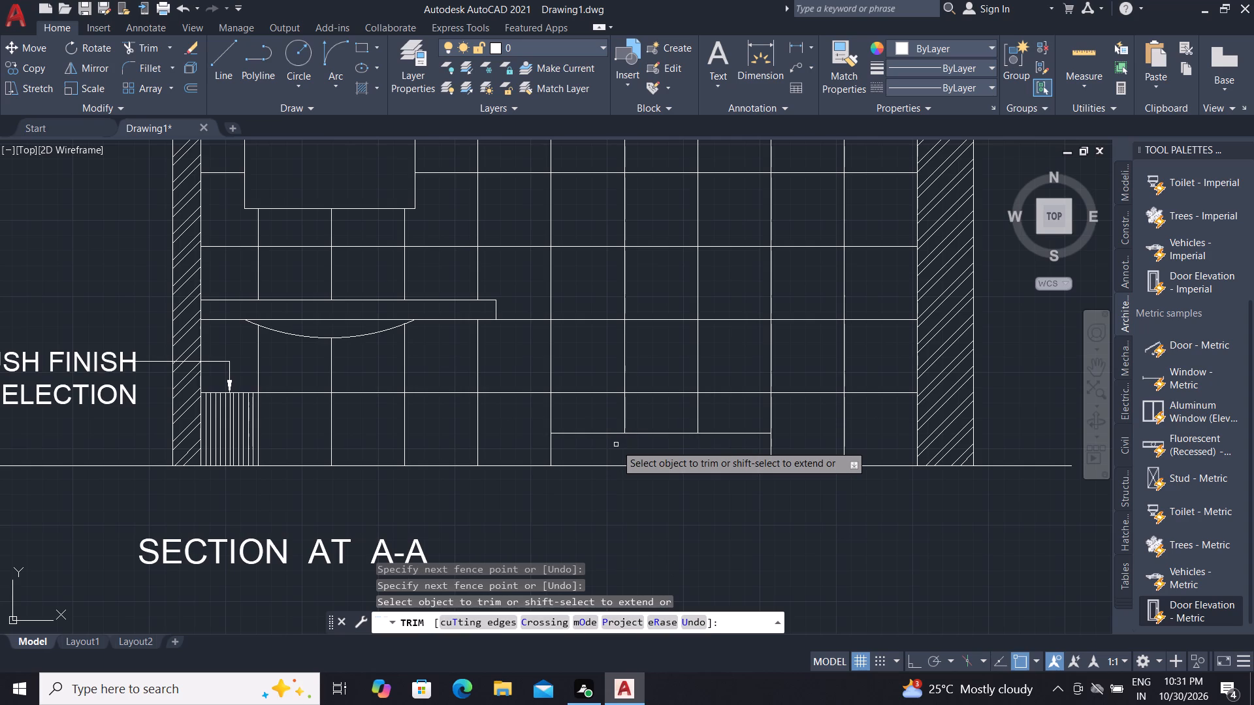
key("Escape")
key("Escape")
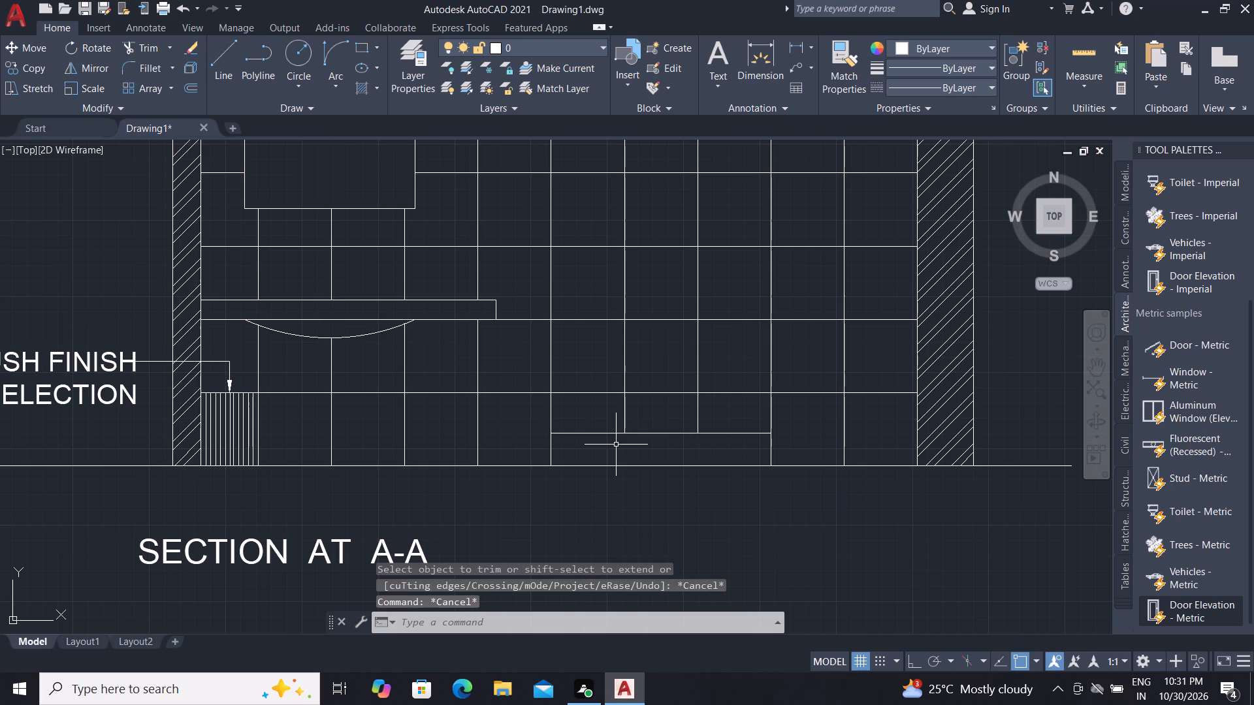
Draw a shallow downward-bulging arc one tile wide beneath the middle tile of the low floor rectangle's top edge, using Start, End, Direction.
key("l")
key("Escape")
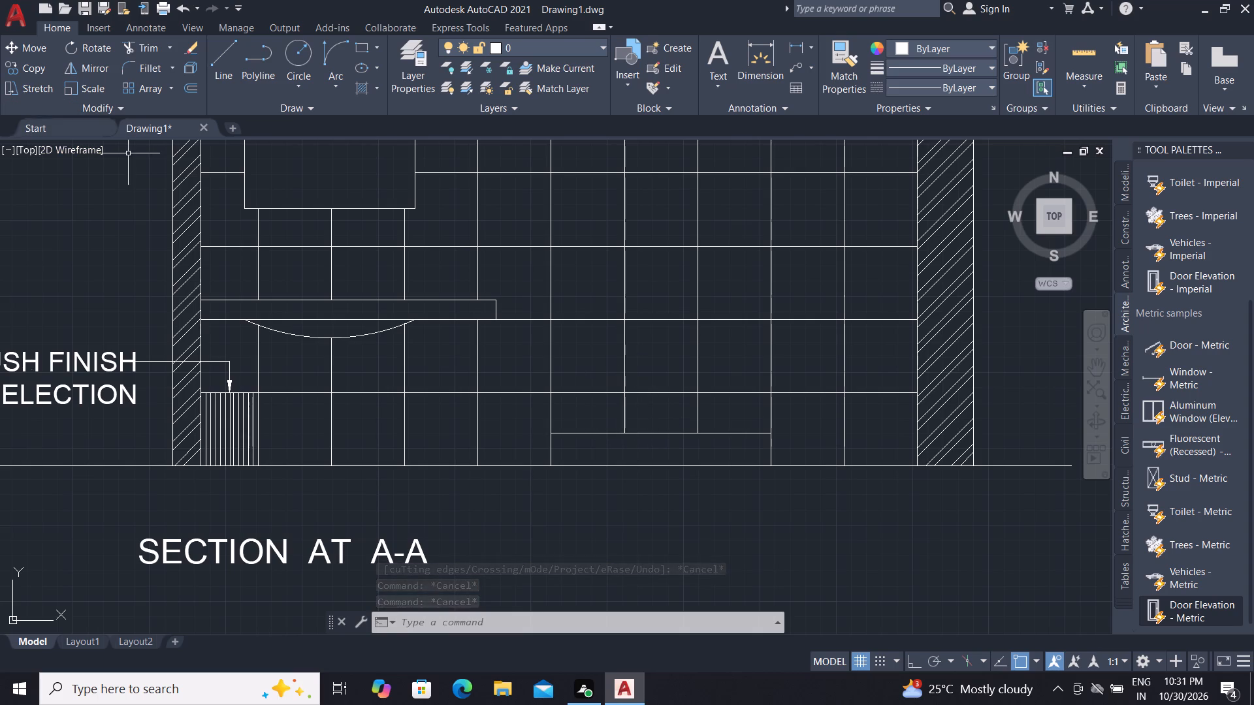
left_click(333, 73)
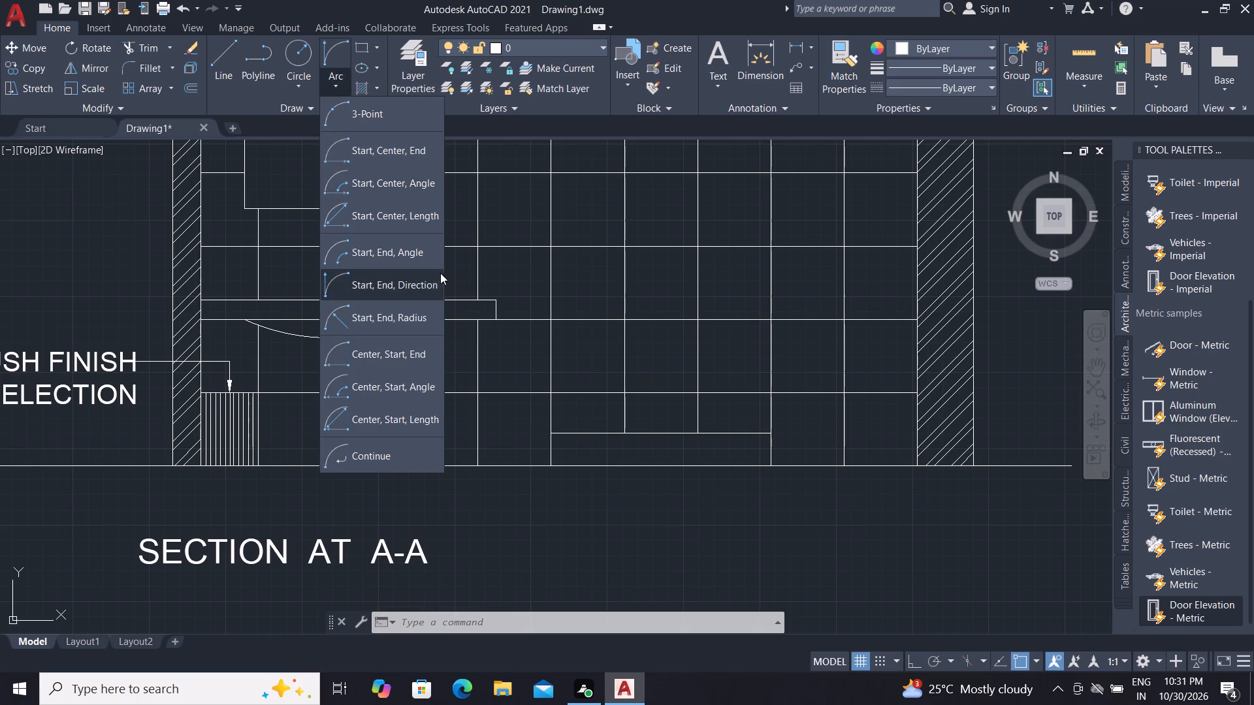
left_click(430, 275)
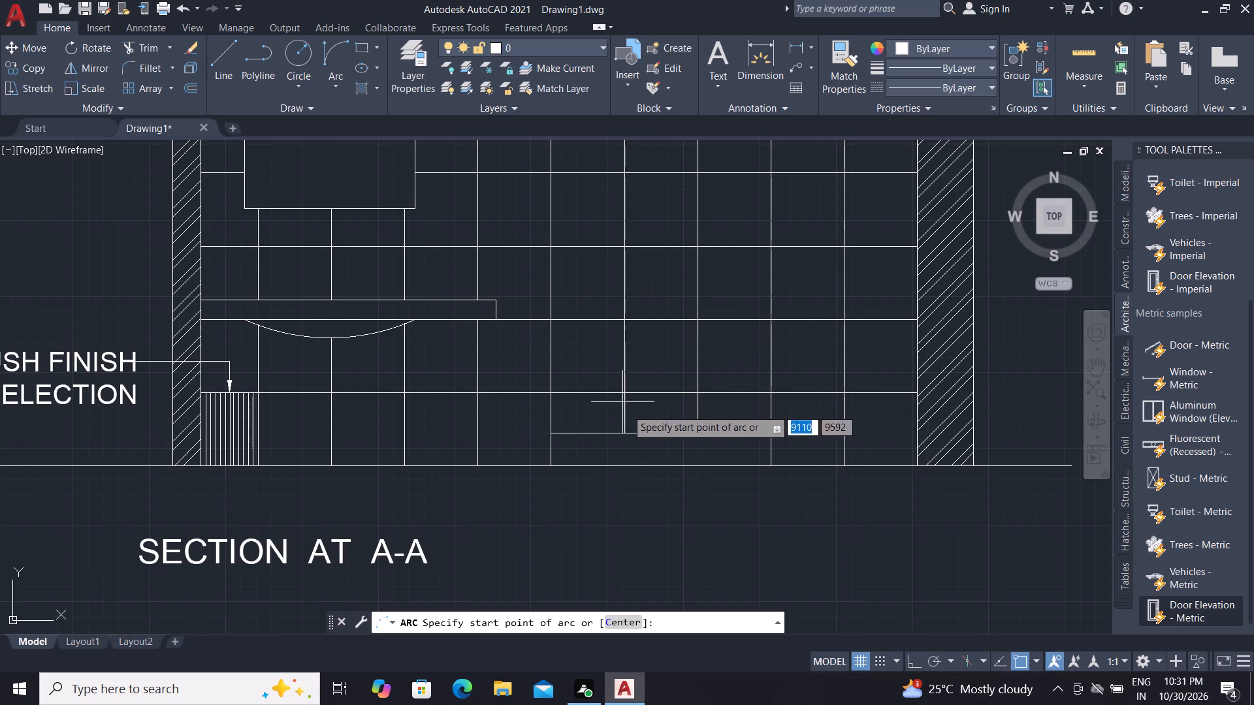
left_click(620, 435)
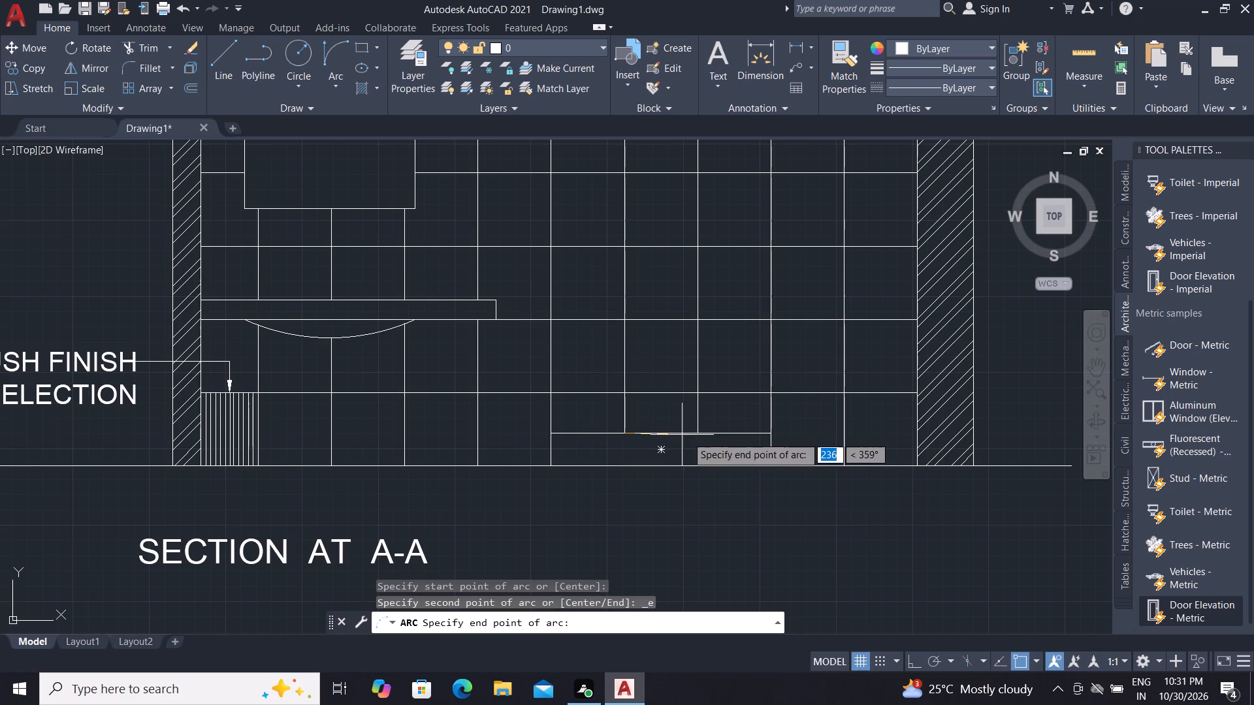
left_click(698, 433)
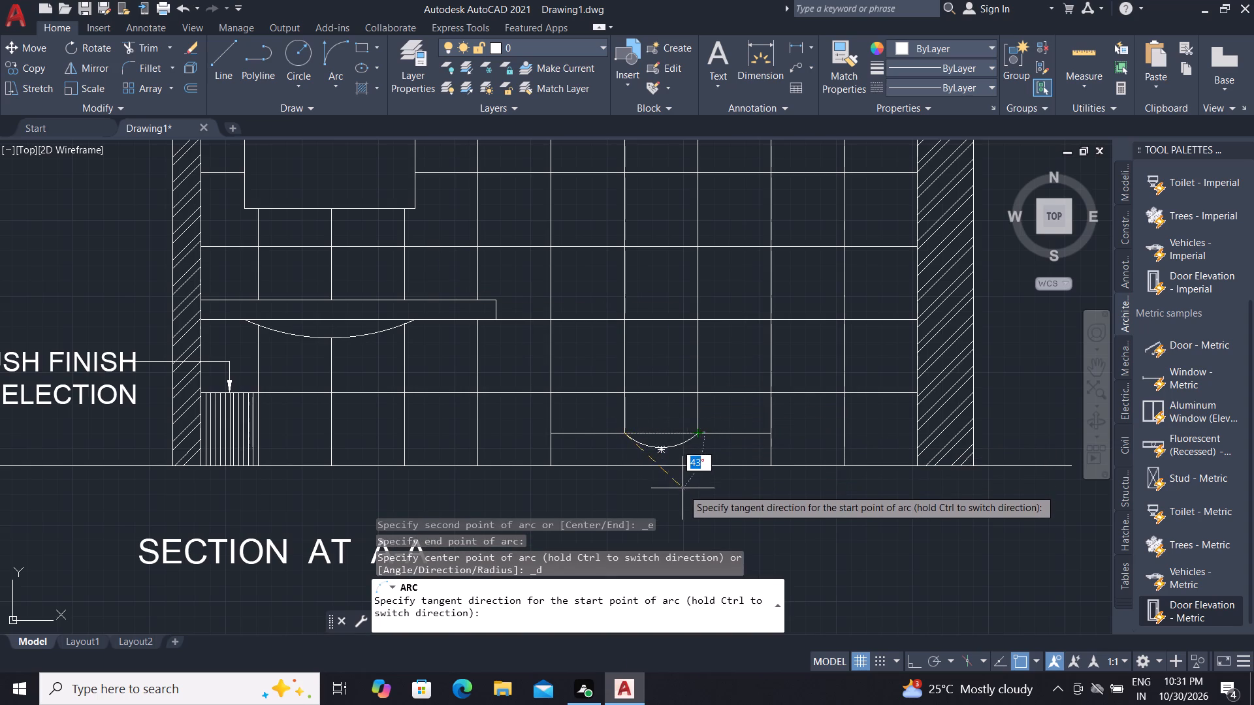
left_click(698, 527)
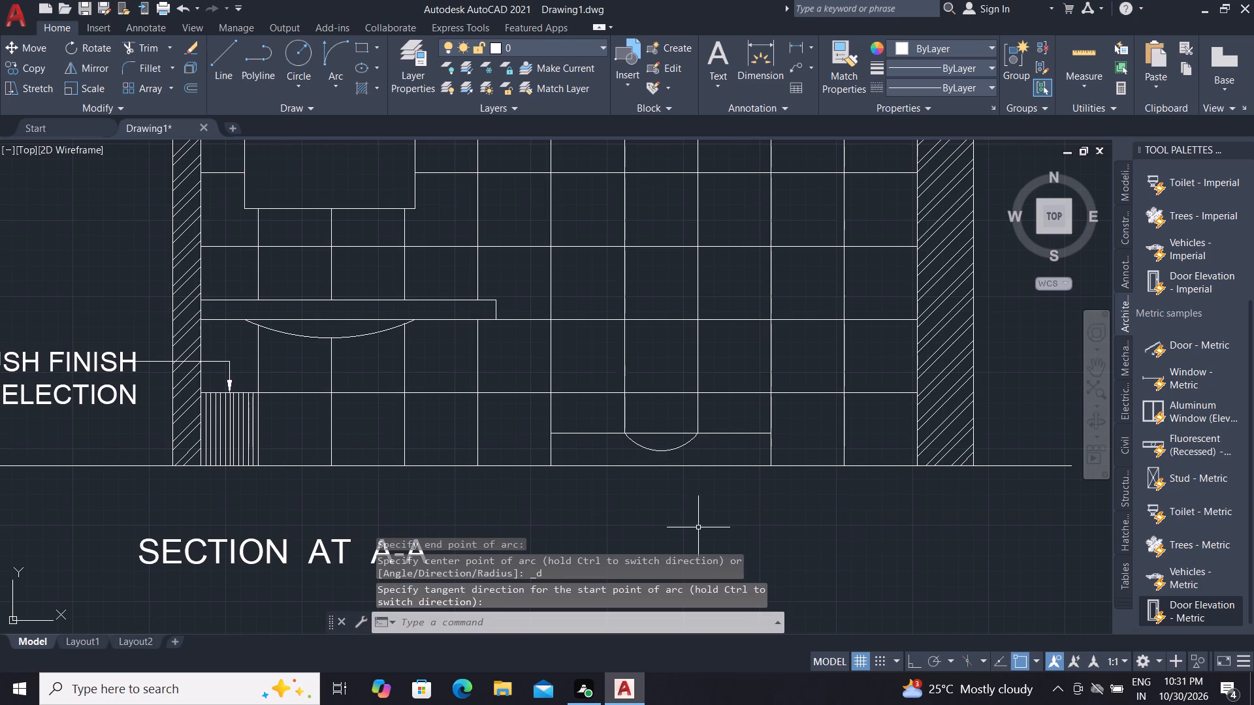
Trim the rectangle's top edge between the two ends of the arc.
key("t")
key("r")
key("space")
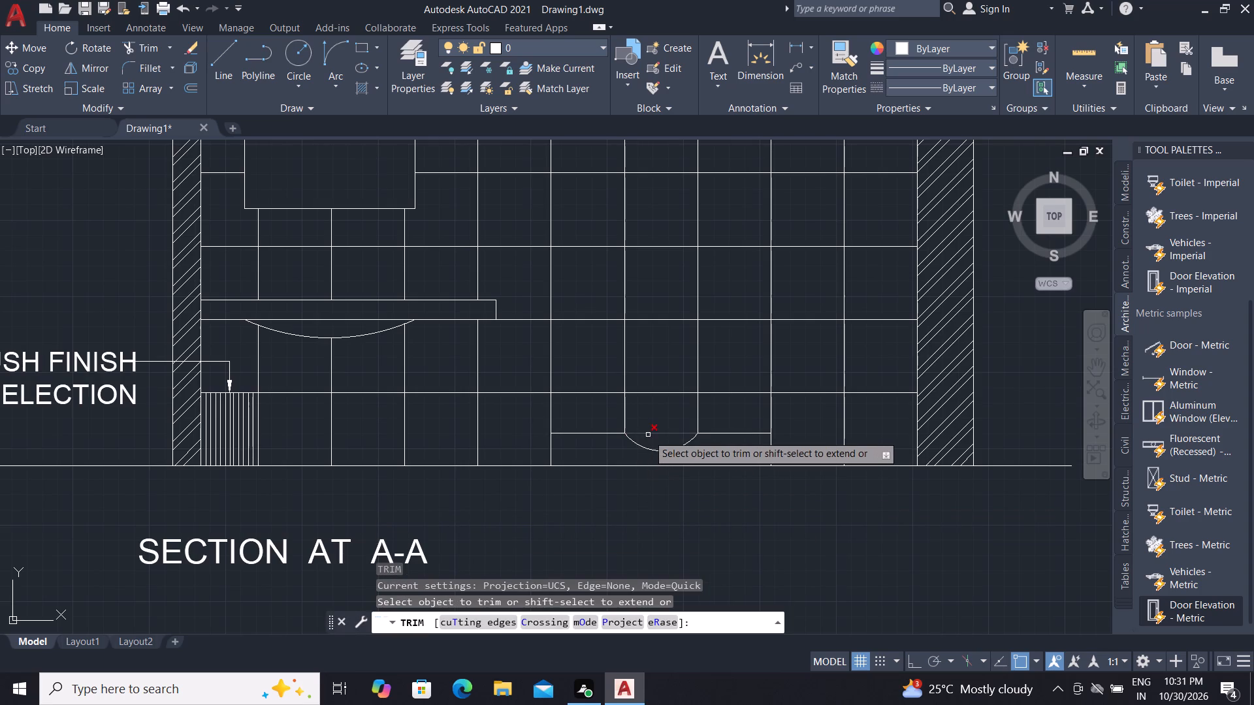
left_click(648, 435)
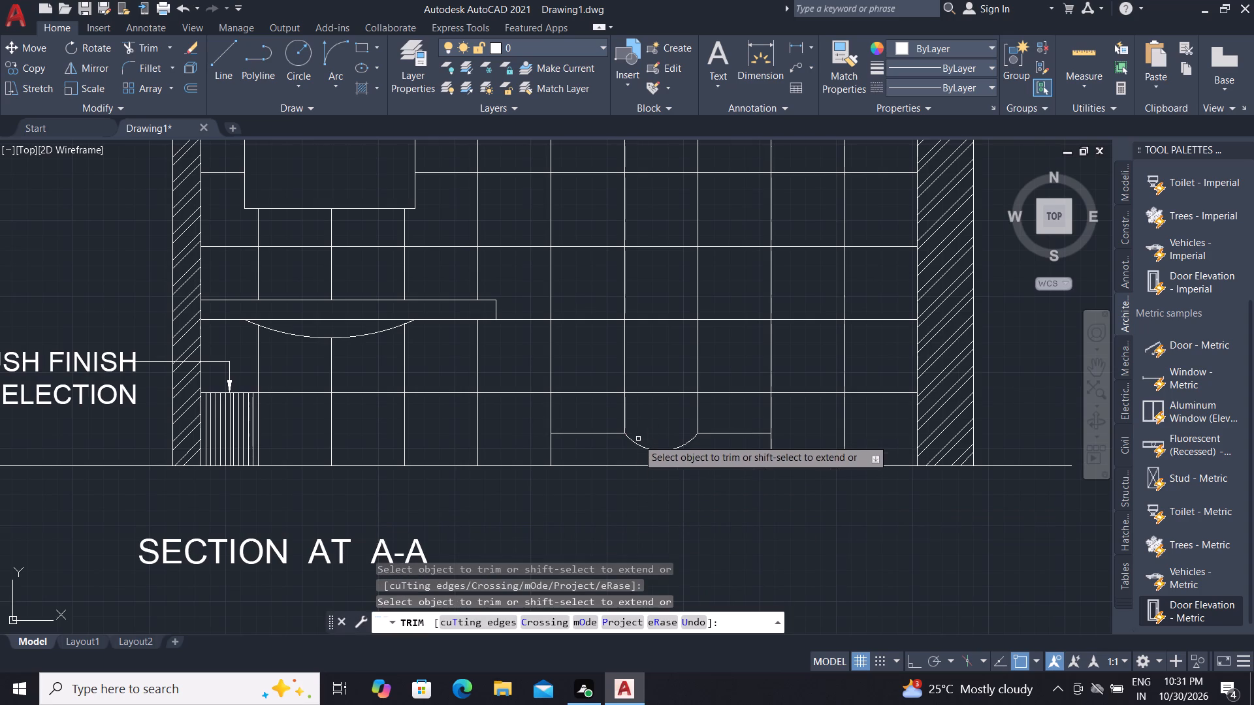
key("Escape")
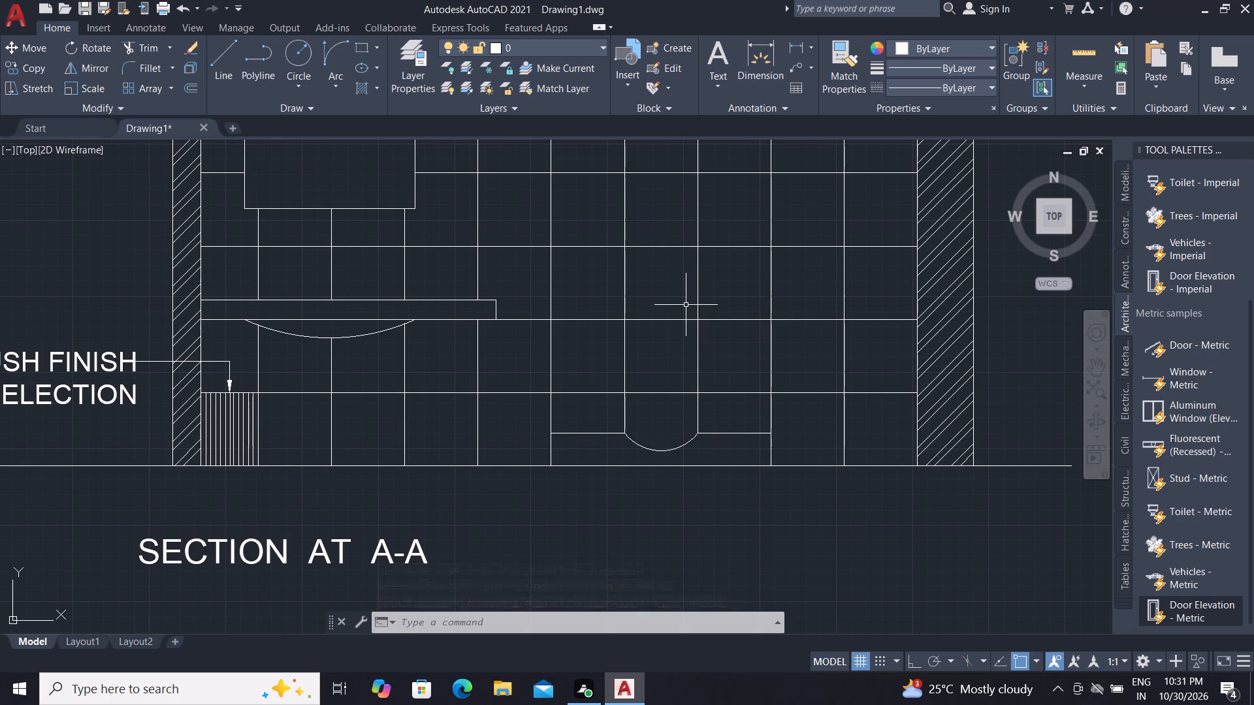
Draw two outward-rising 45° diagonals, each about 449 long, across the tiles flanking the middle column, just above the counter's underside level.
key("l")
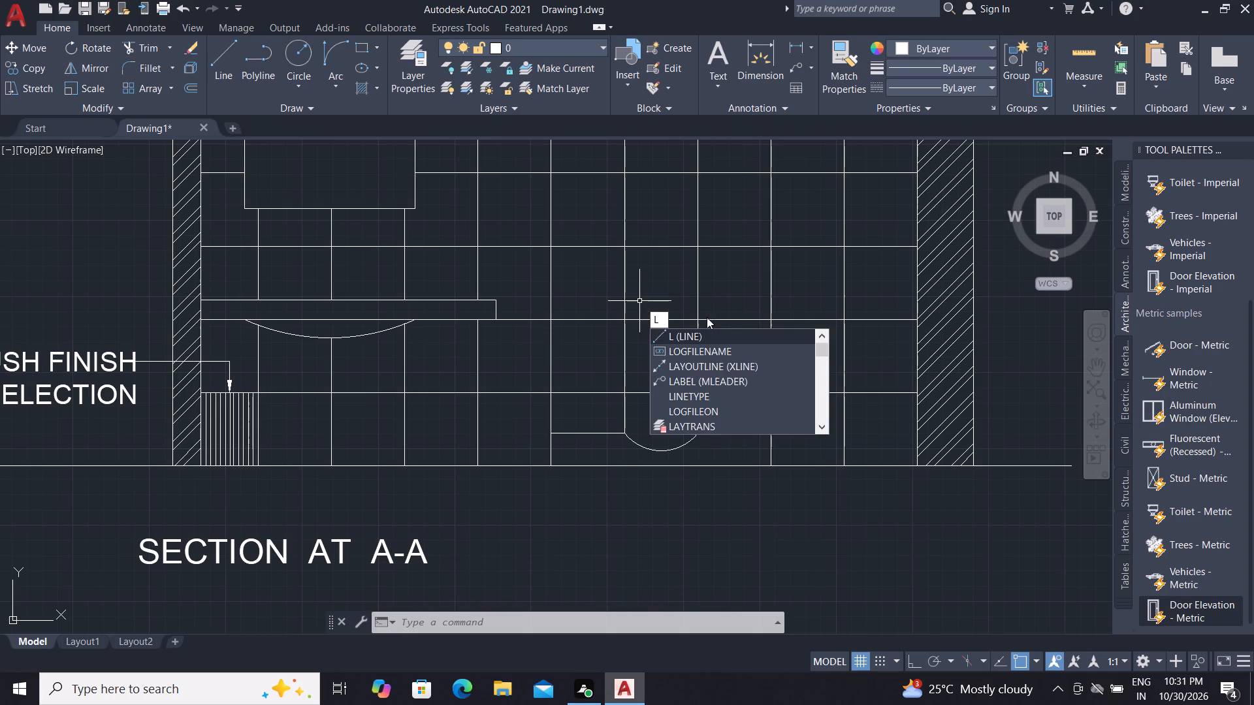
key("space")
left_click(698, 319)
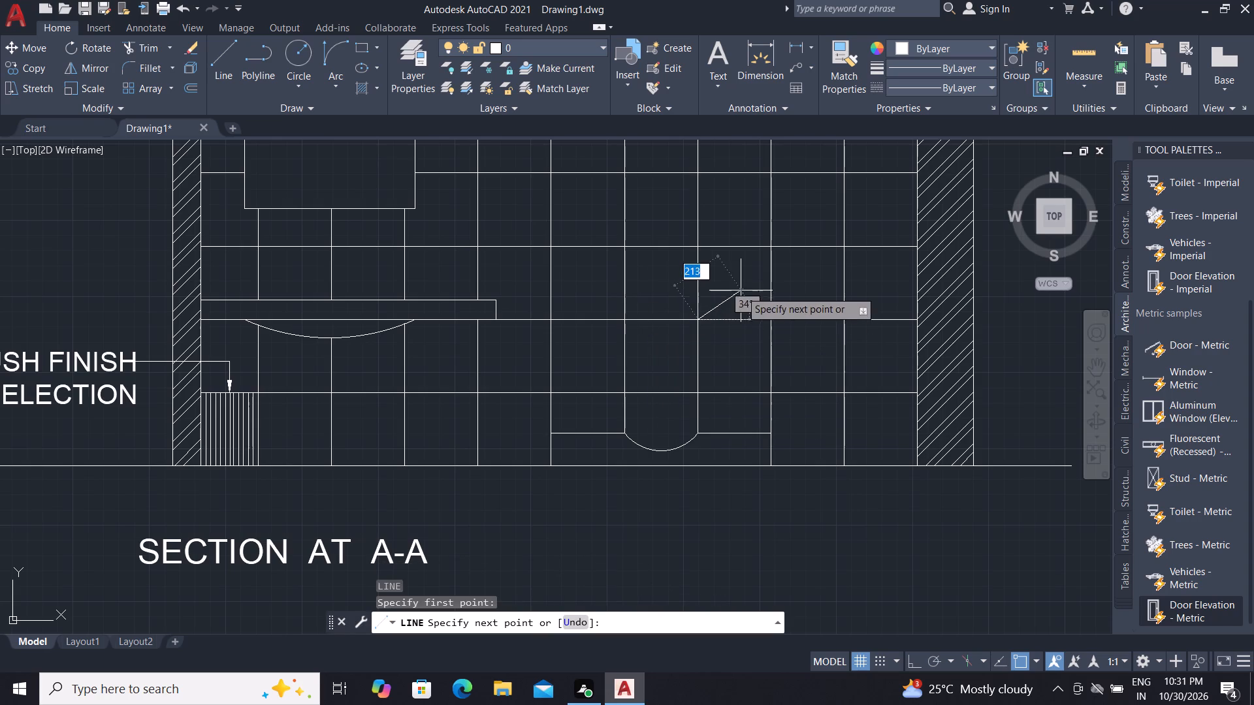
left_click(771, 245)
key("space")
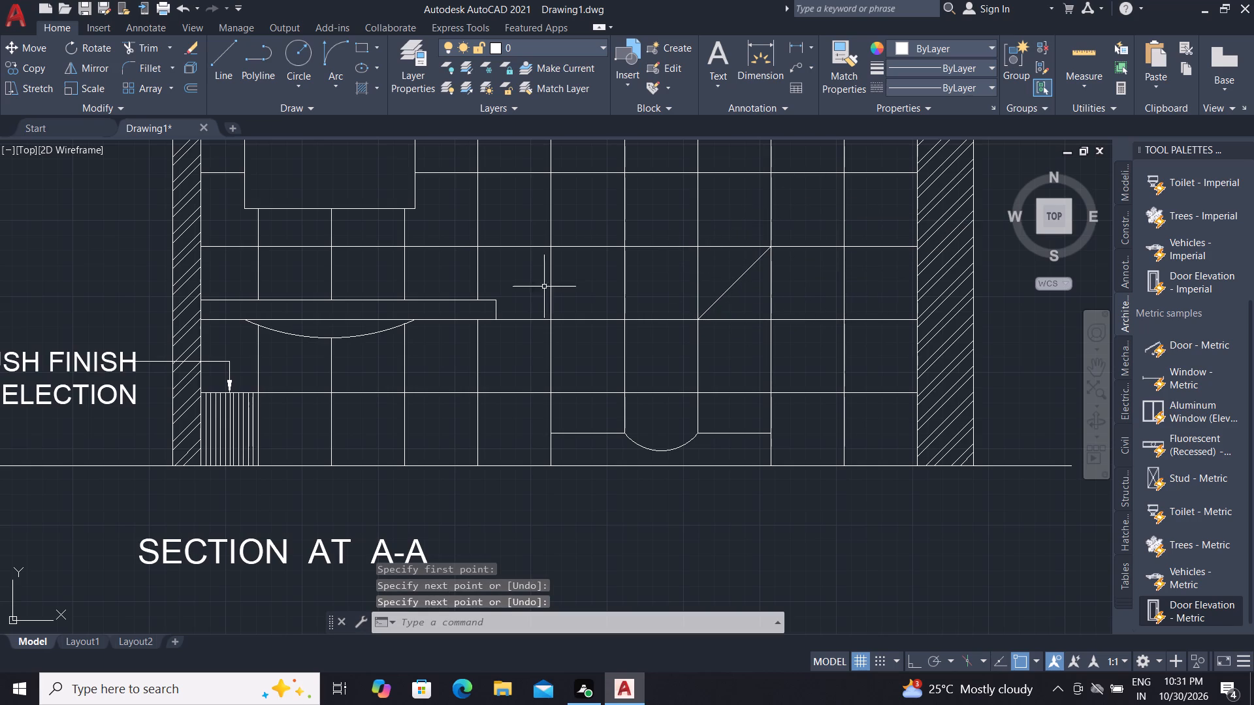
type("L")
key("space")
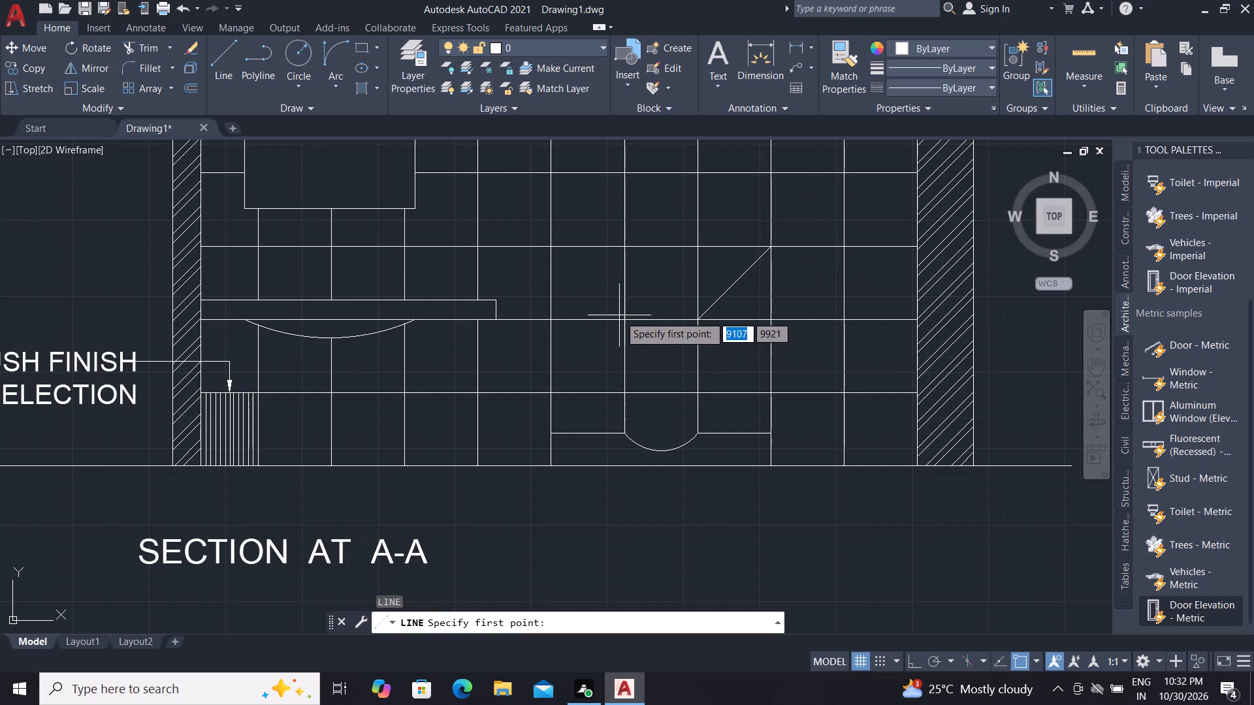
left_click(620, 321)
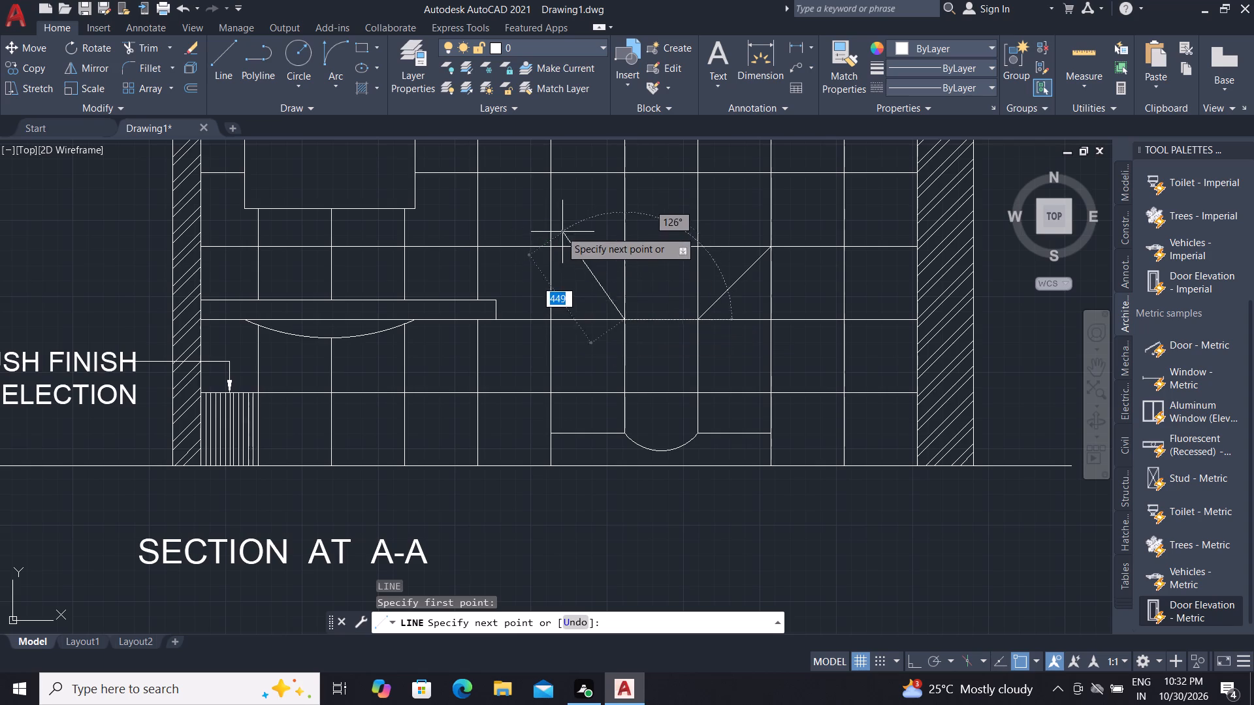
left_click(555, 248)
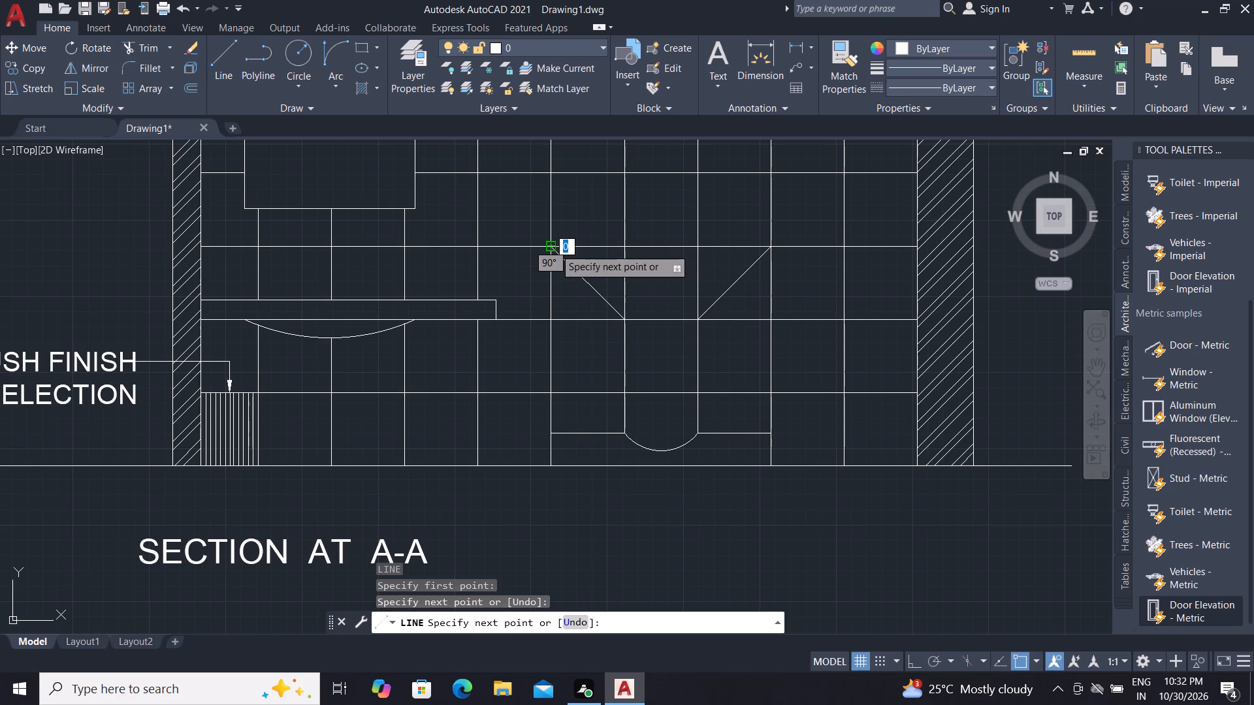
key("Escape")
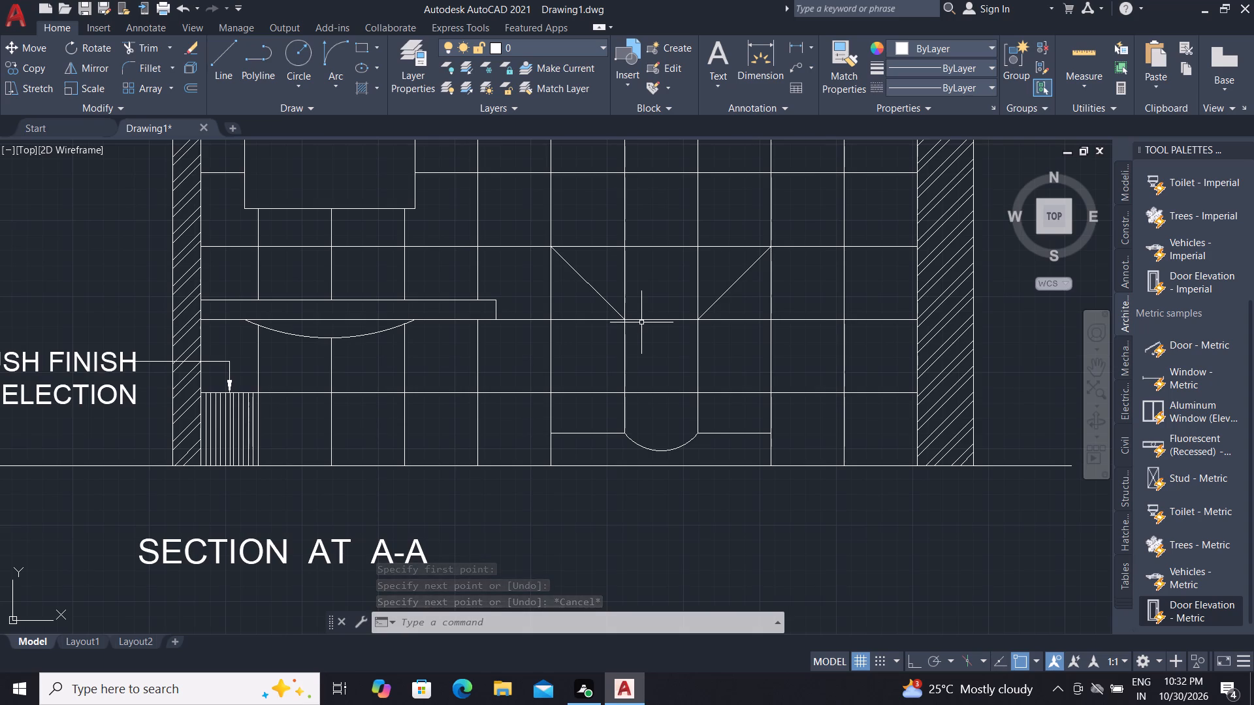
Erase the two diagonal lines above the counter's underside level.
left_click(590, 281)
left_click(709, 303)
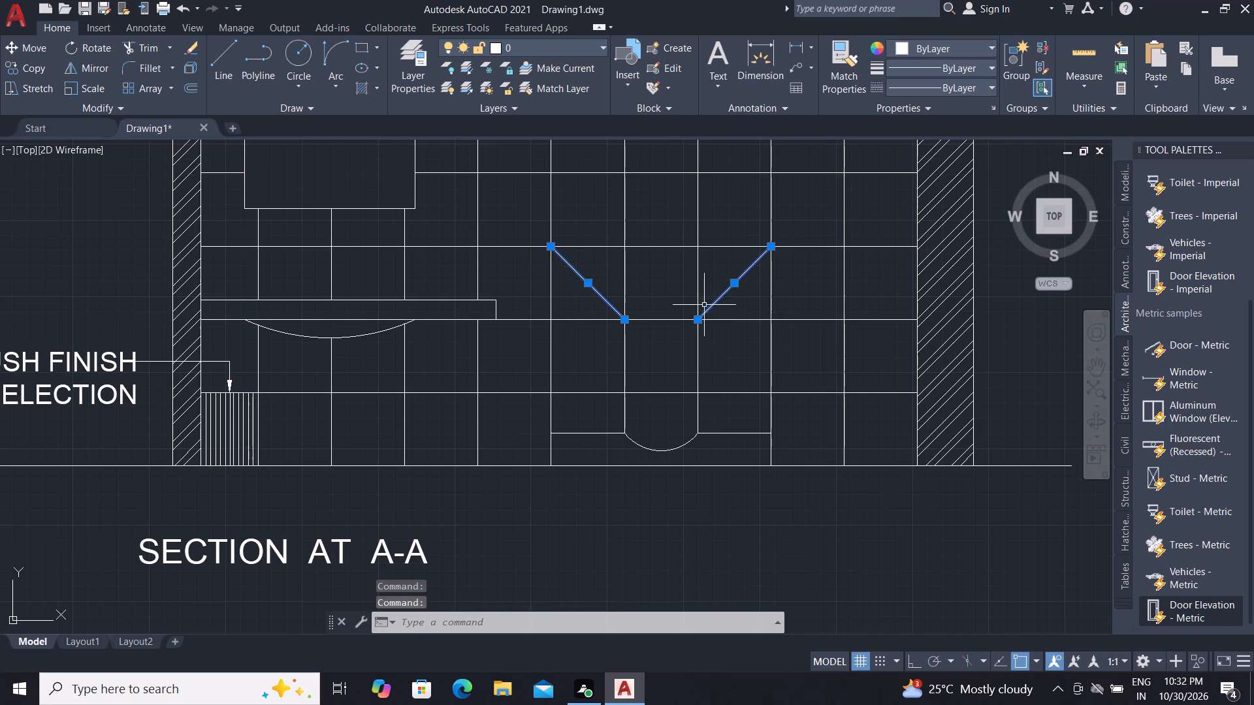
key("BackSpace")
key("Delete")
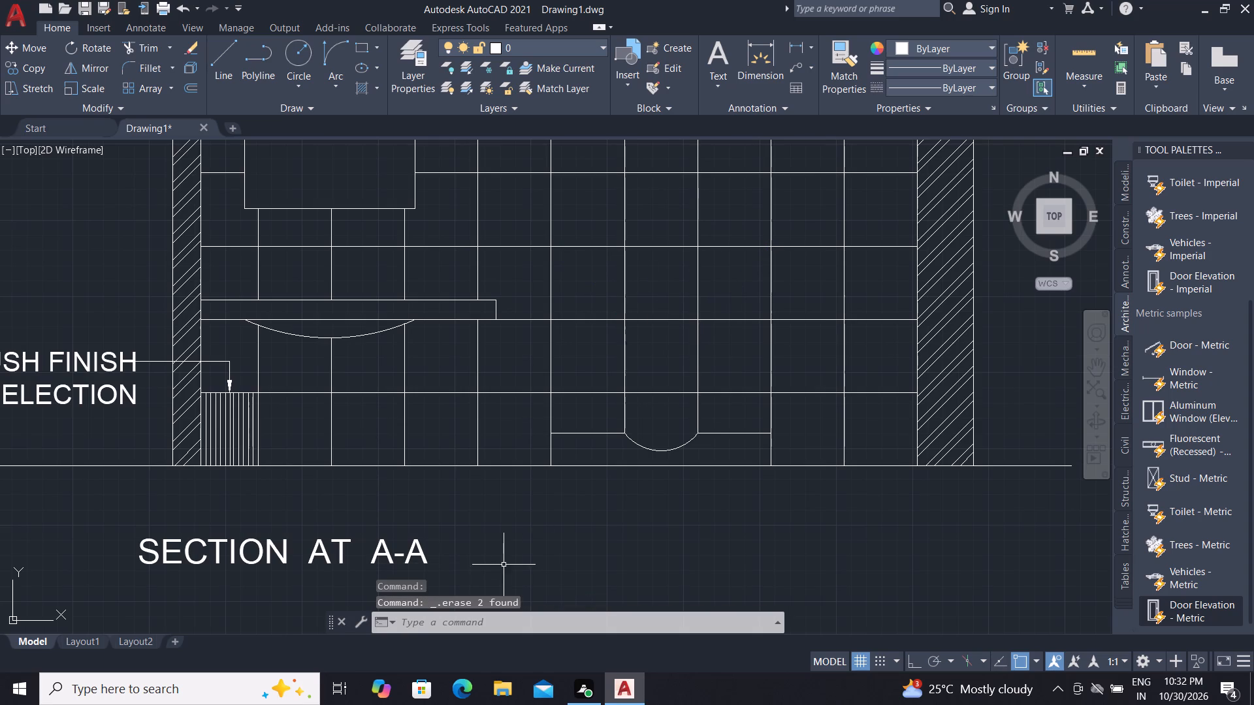
Draw a 45° diagonal outward and up across one tile, one row lower, from the joint above the arc's end farther from the counter.
key("l")
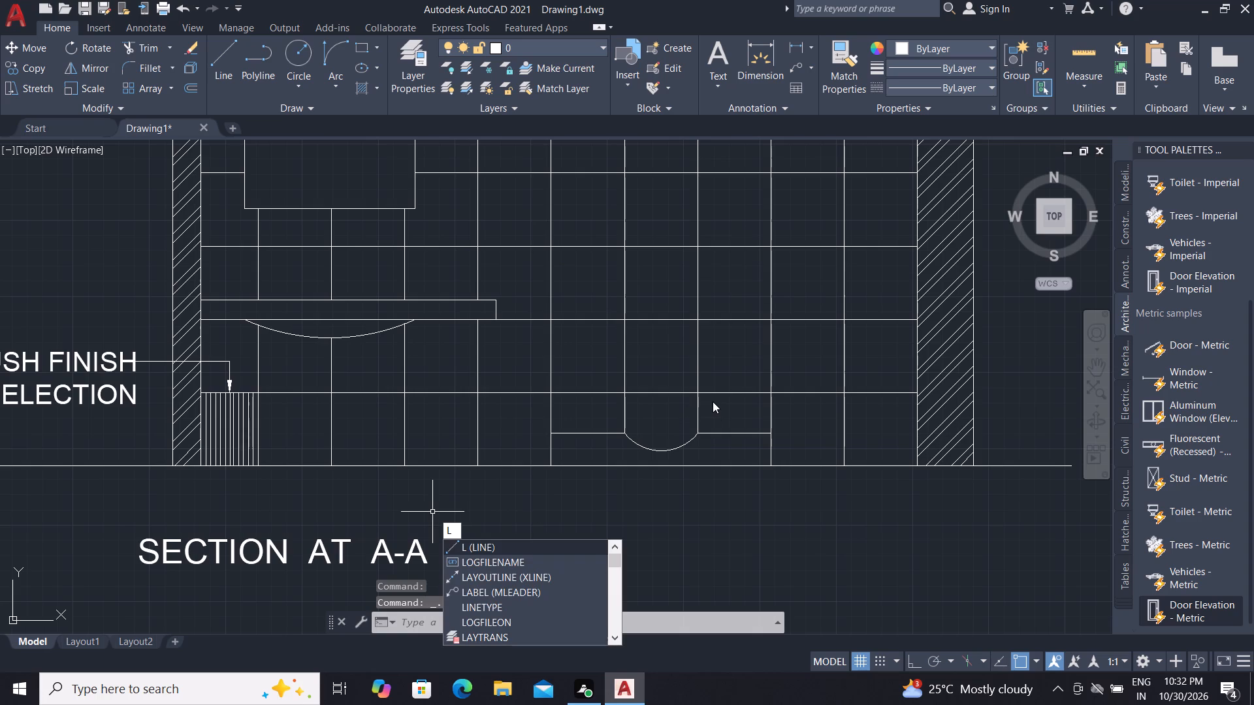
key("space")
left_click(697, 391)
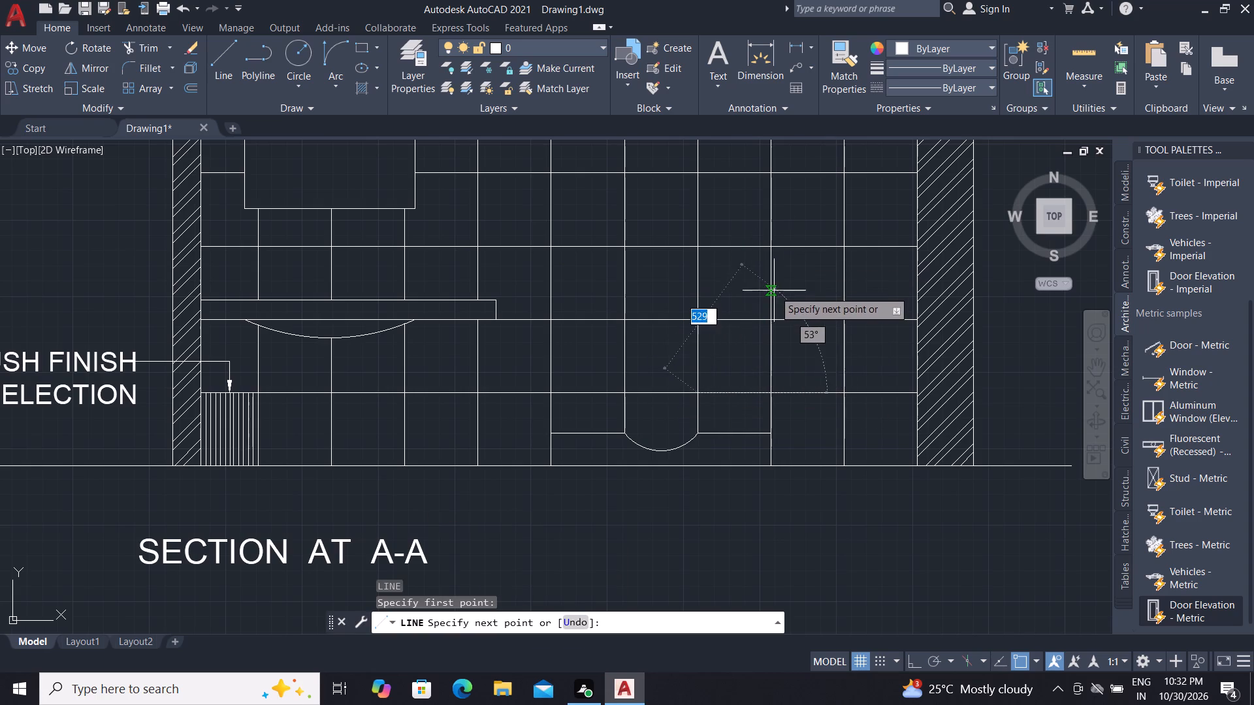
left_click(769, 313)
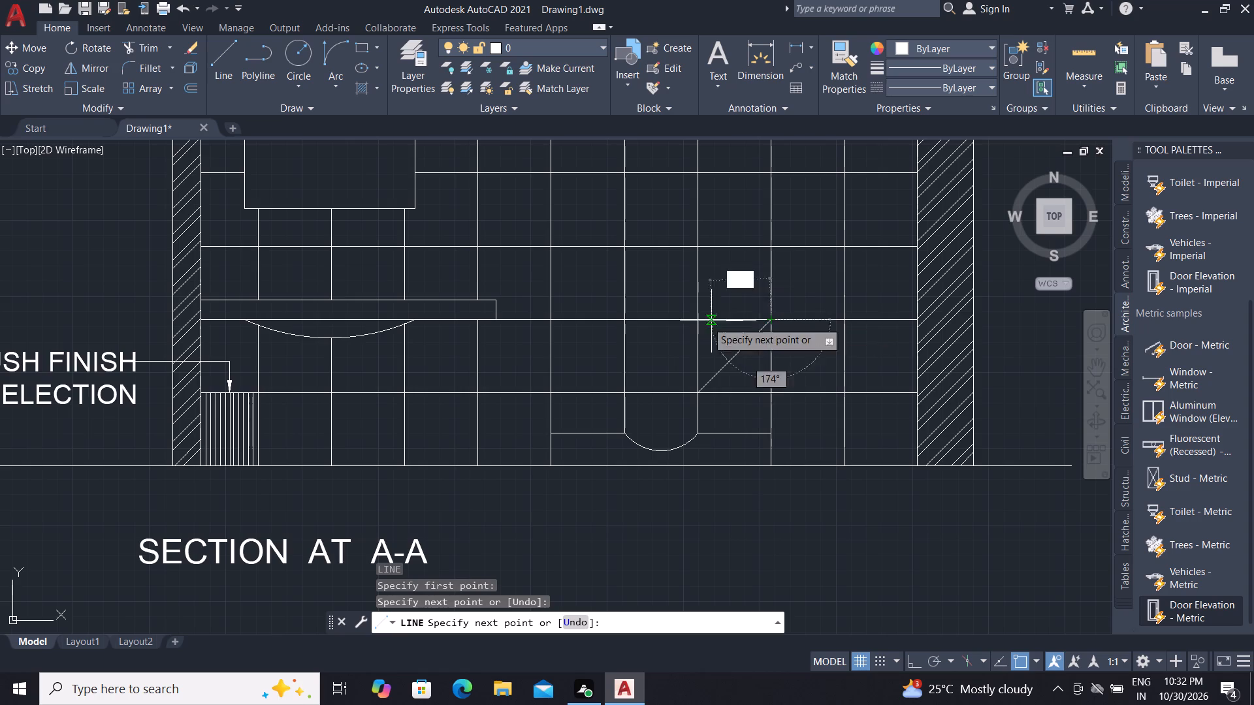
key("Escape")
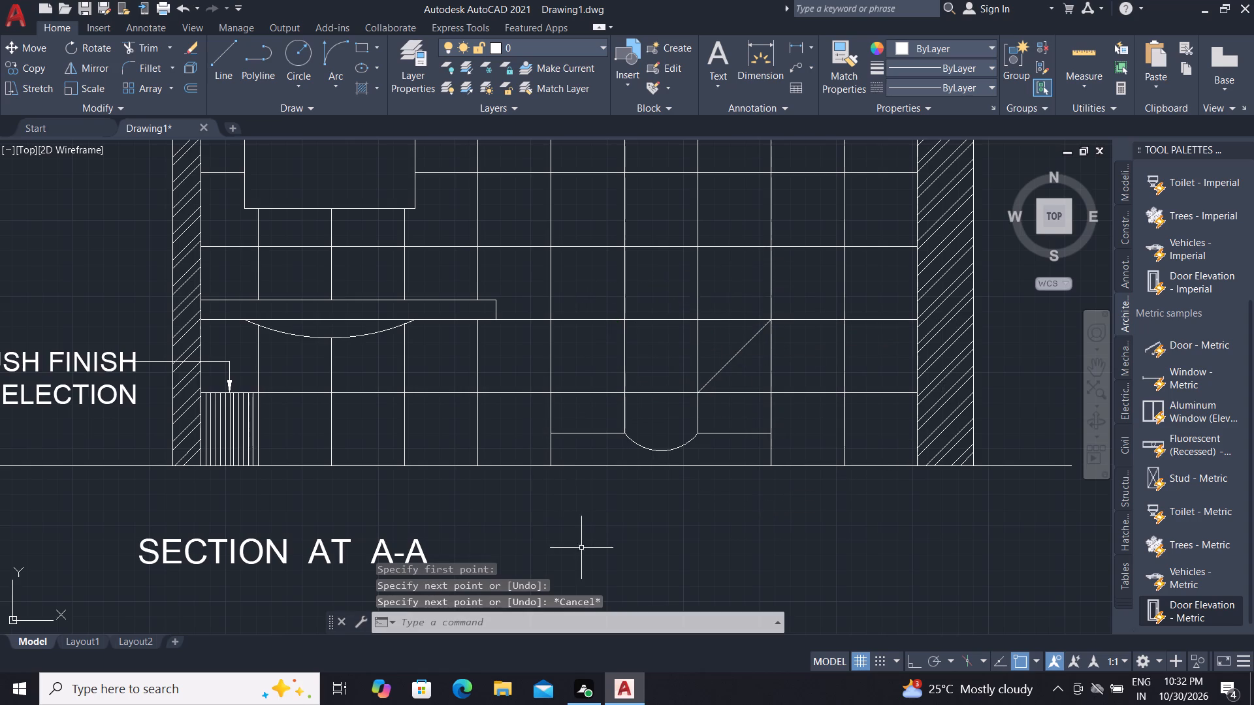
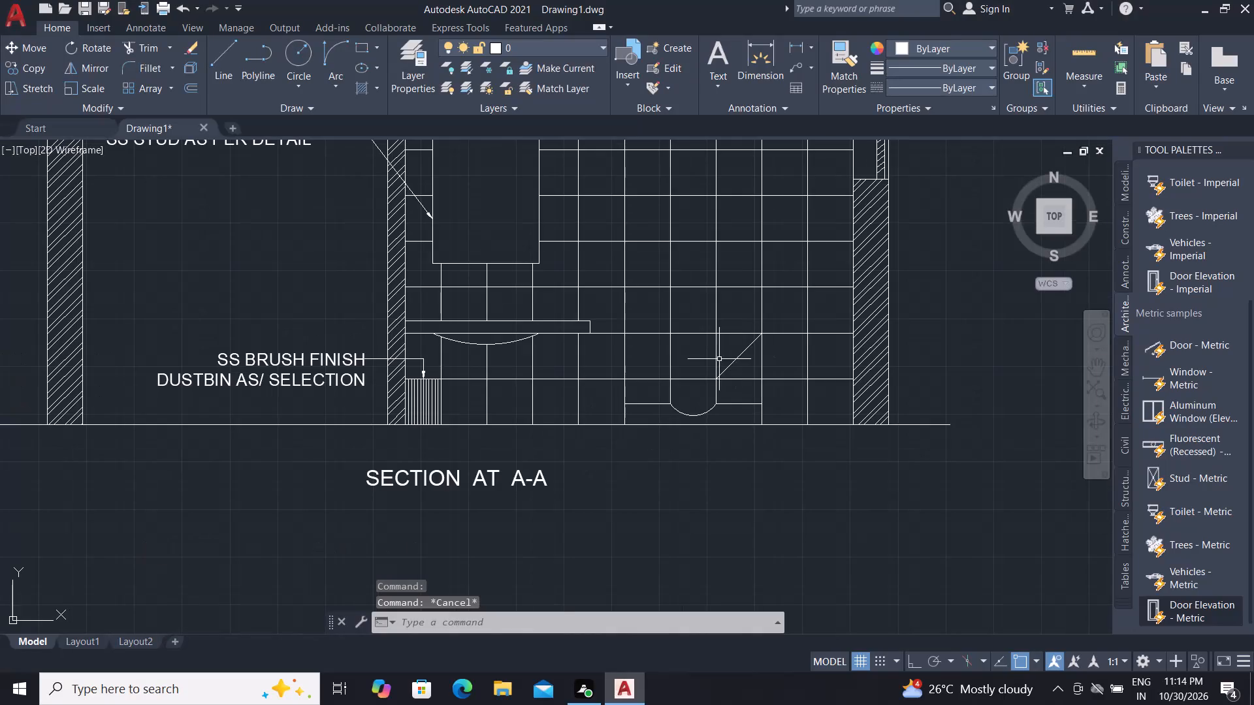
Draw the mirrored 45° diagonal, about 424 long, up and outward across the tile on the counter side of the middle column.
scroll(669, 360, "up", 2)
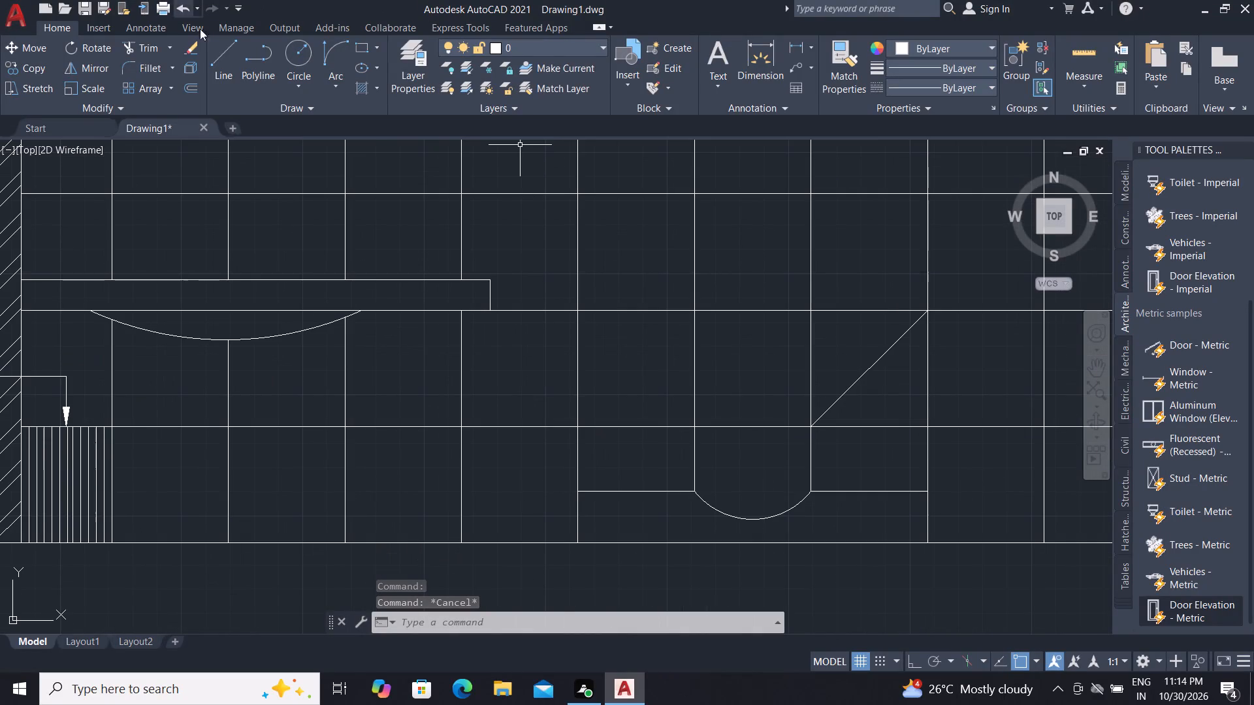
left_click(221, 48)
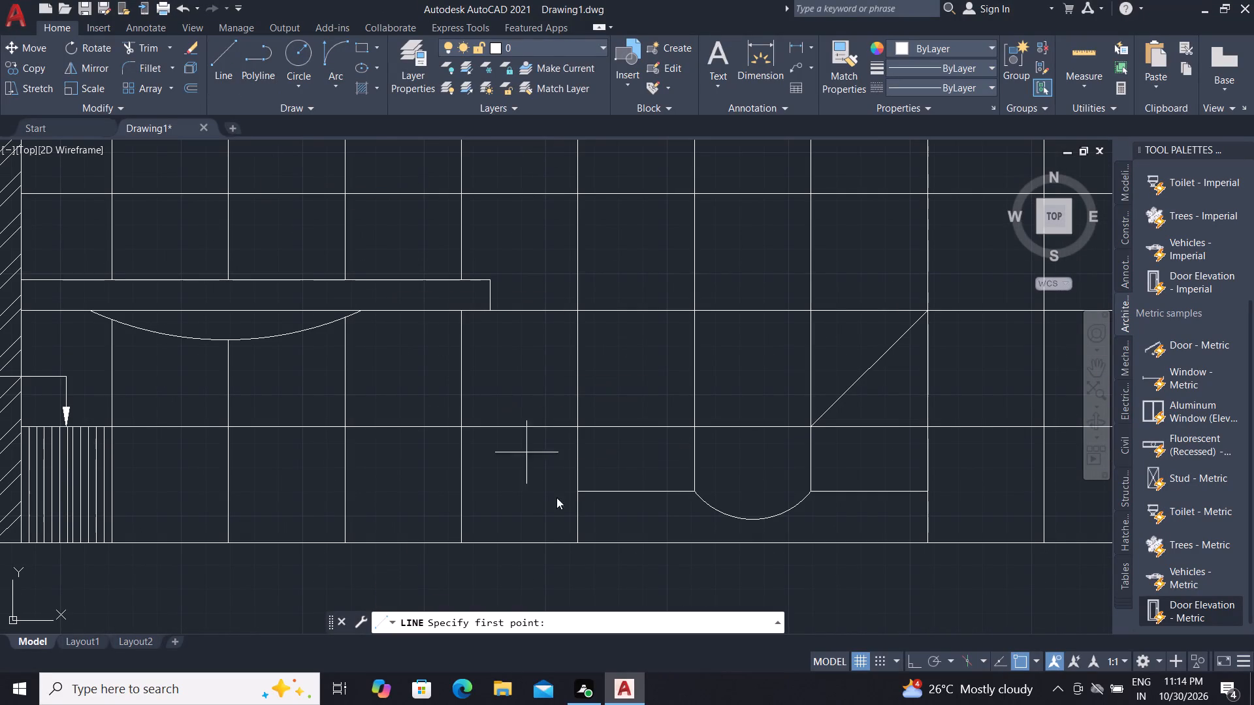
left_click(692, 428)
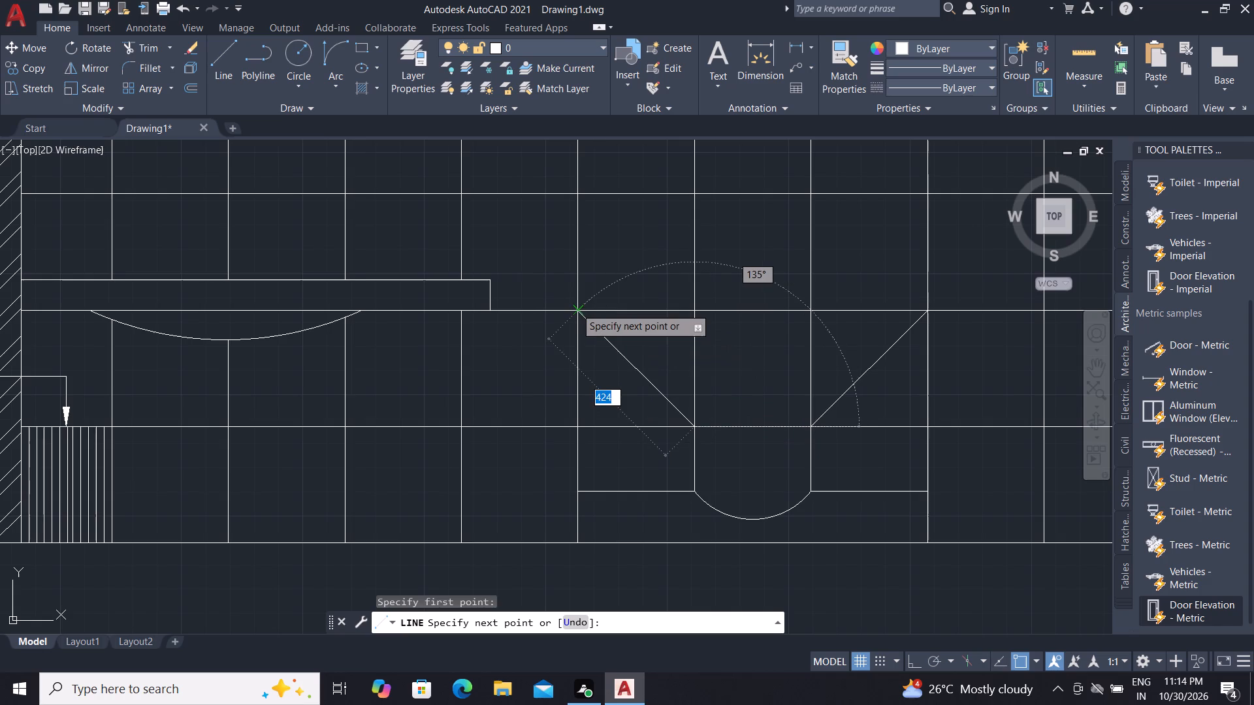
left_click(575, 307)
key("Escape")
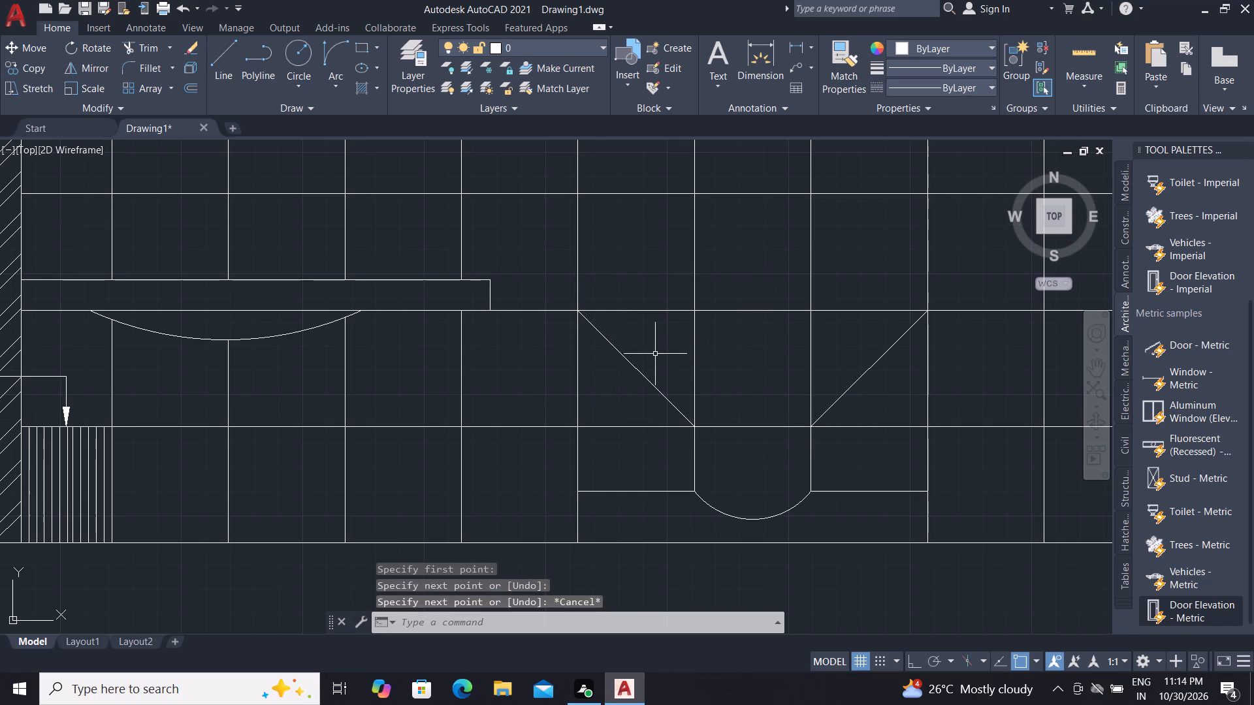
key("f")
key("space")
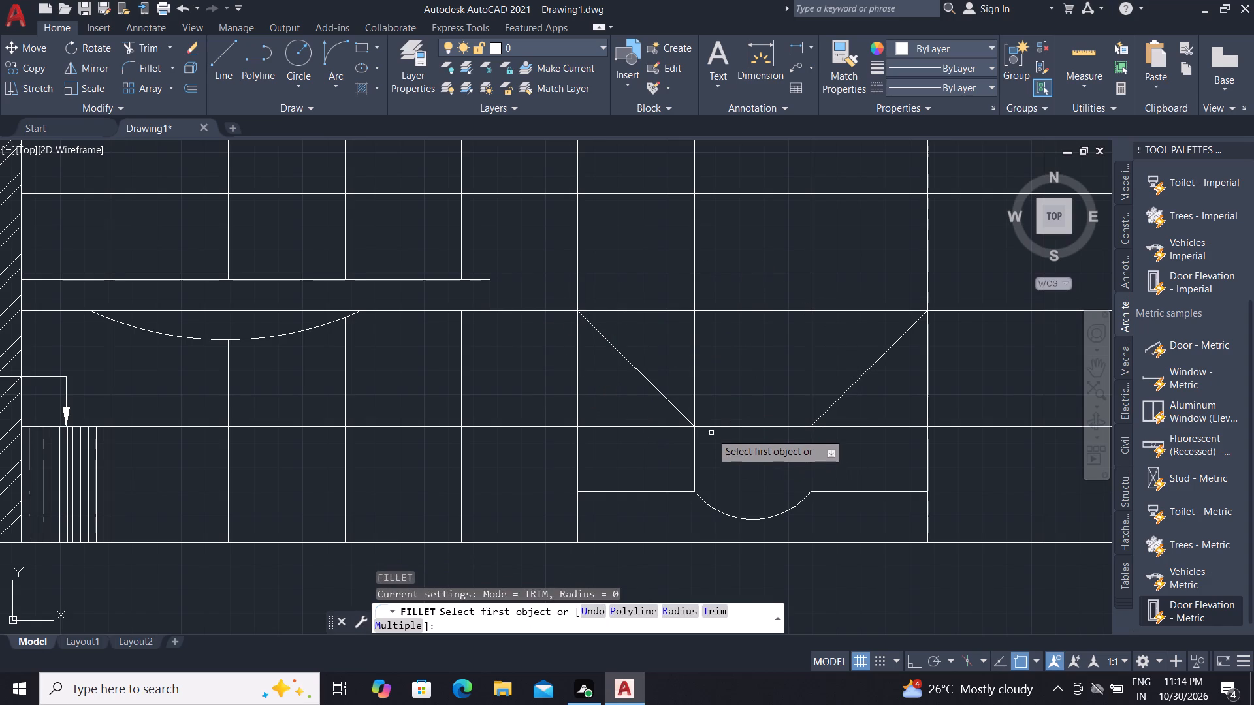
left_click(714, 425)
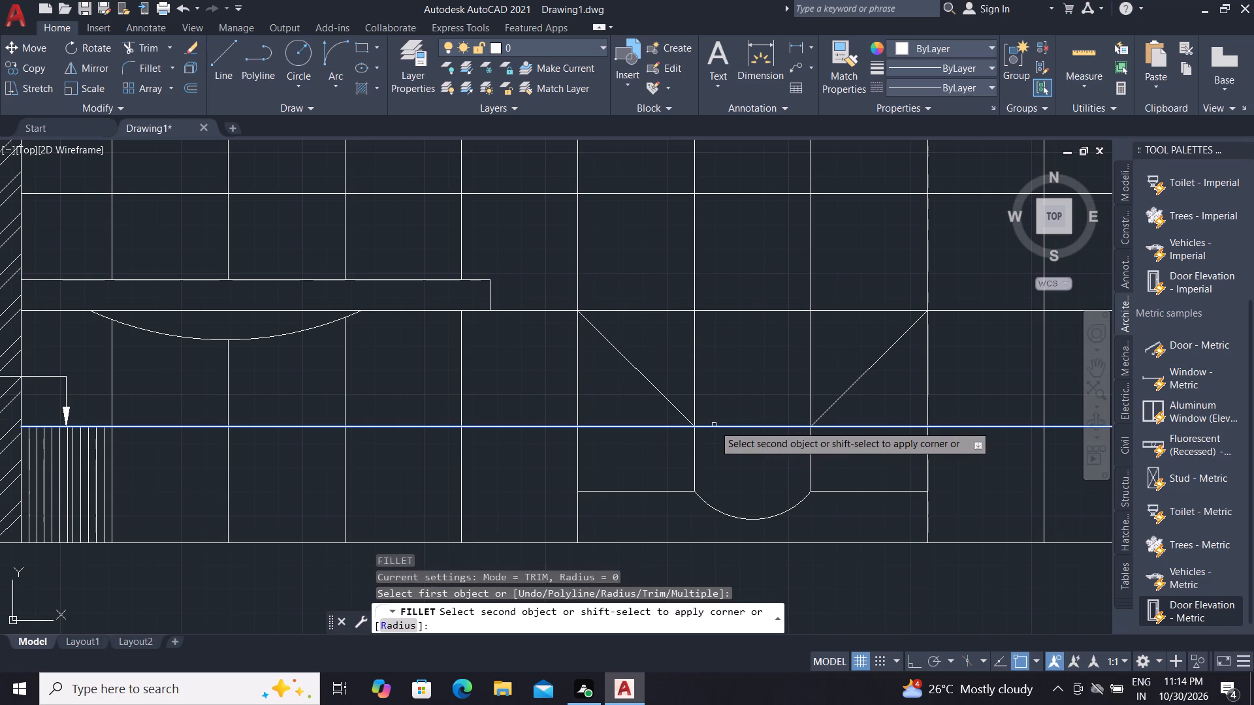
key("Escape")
Break the horizontal tile joint at the lower ends of the two diagonals.
type("BRE")
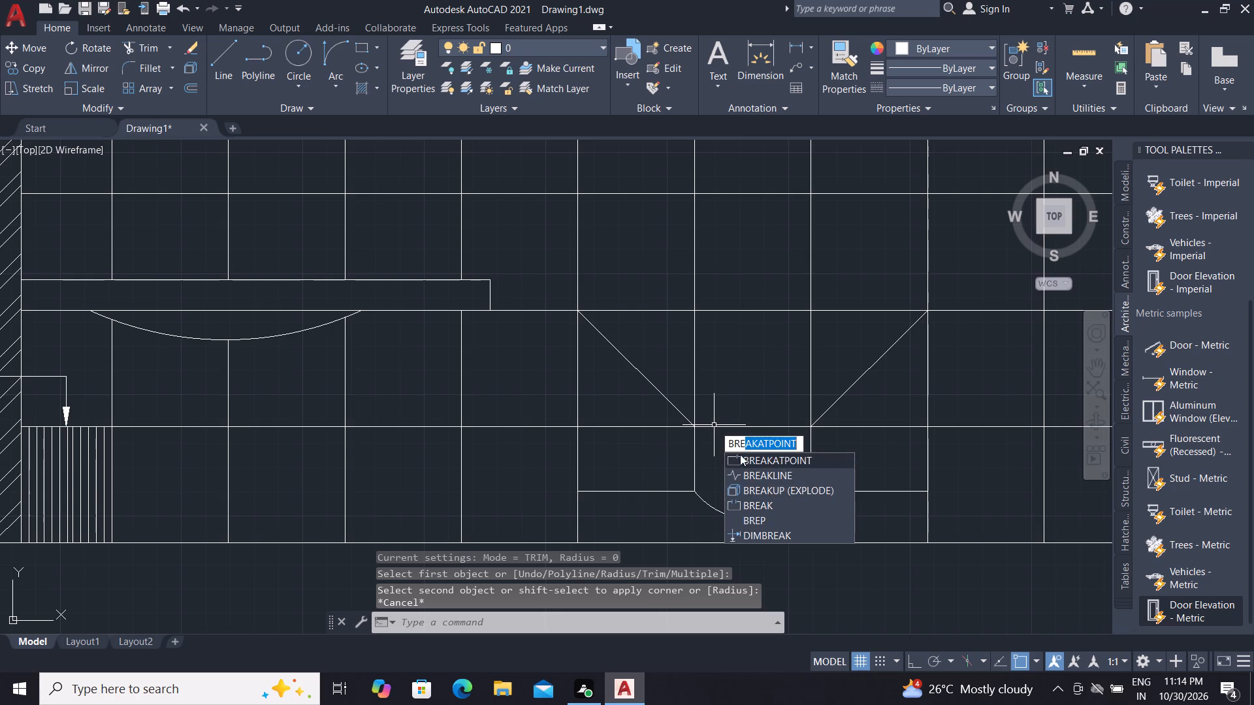
left_click(742, 456)
left_click(726, 428)
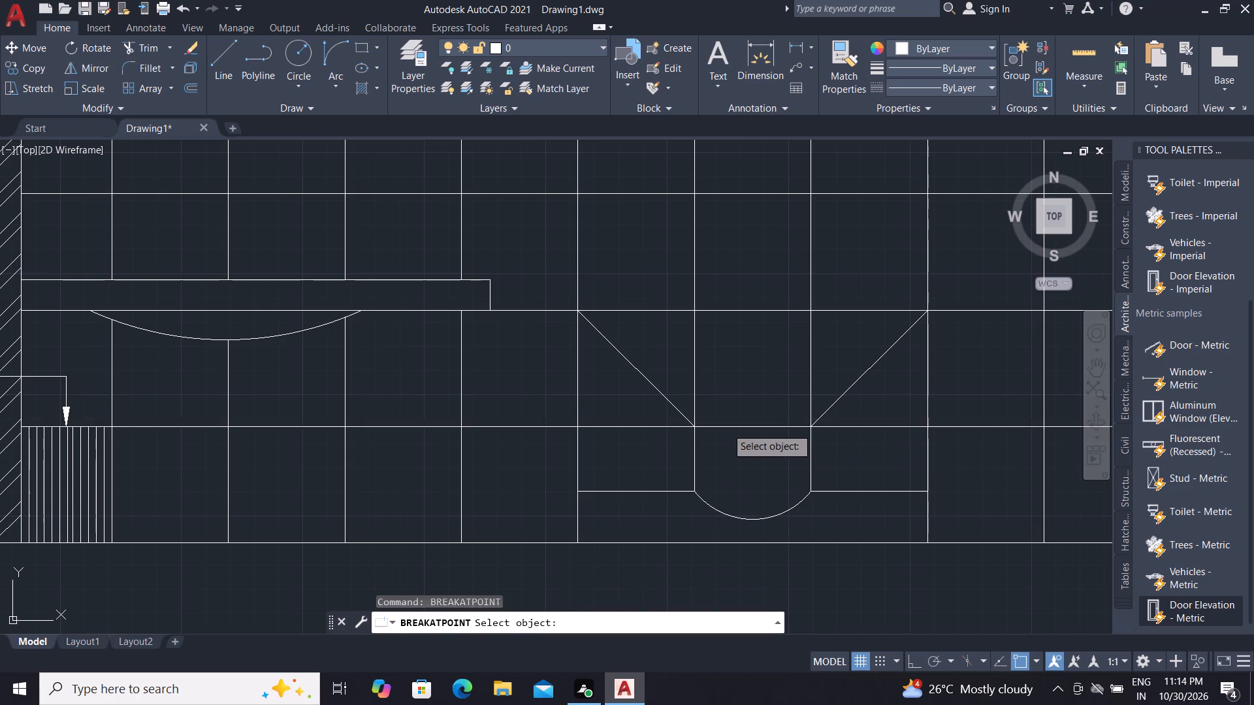
left_click(695, 428)
key("space")
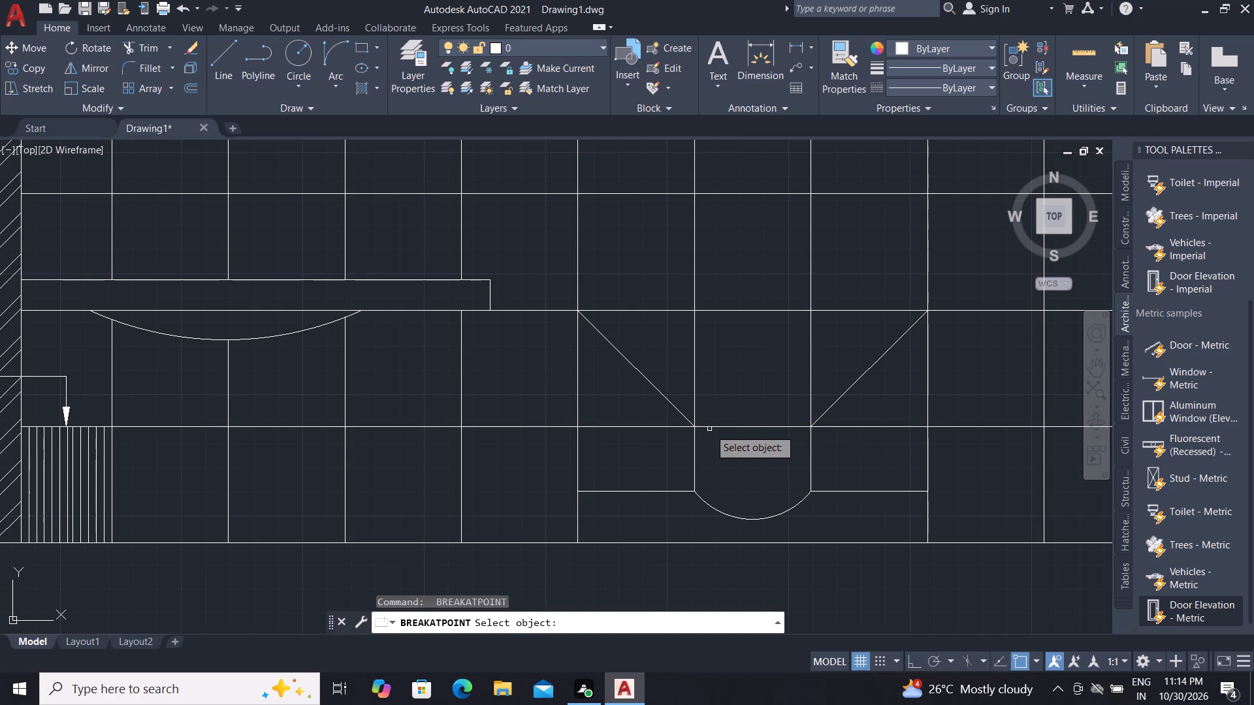
left_click(709, 429)
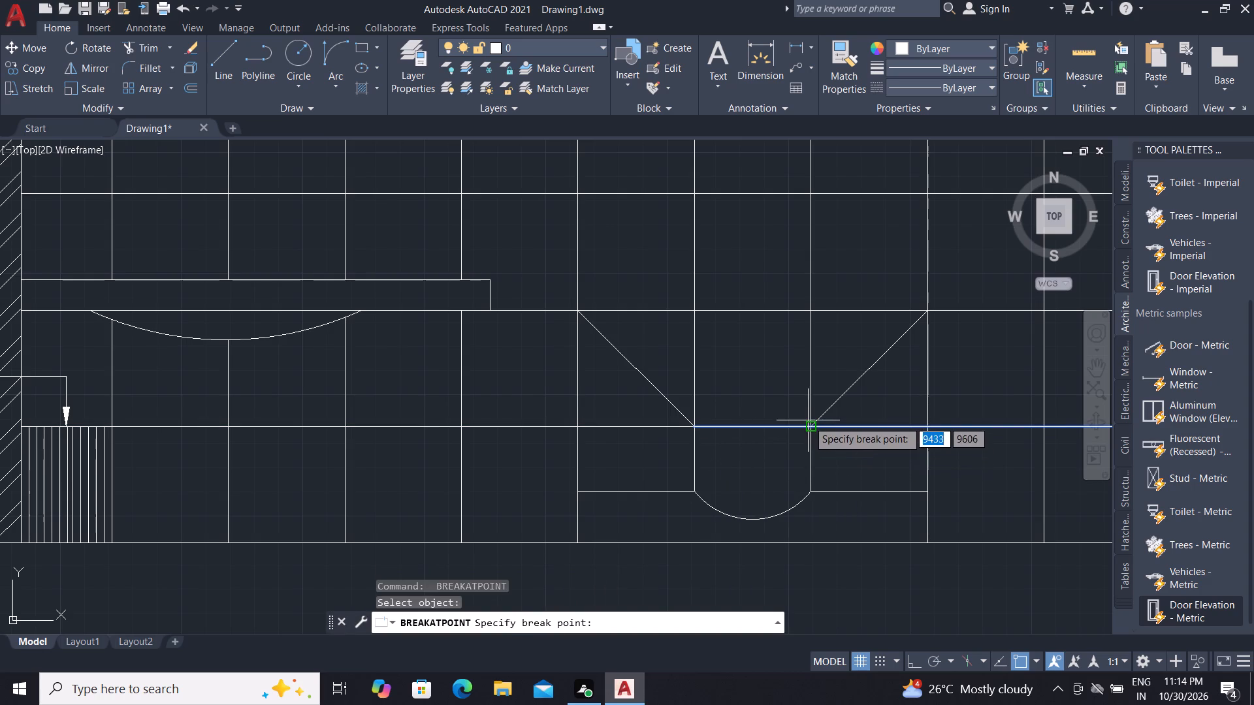
left_click(812, 426)
key("Escape")
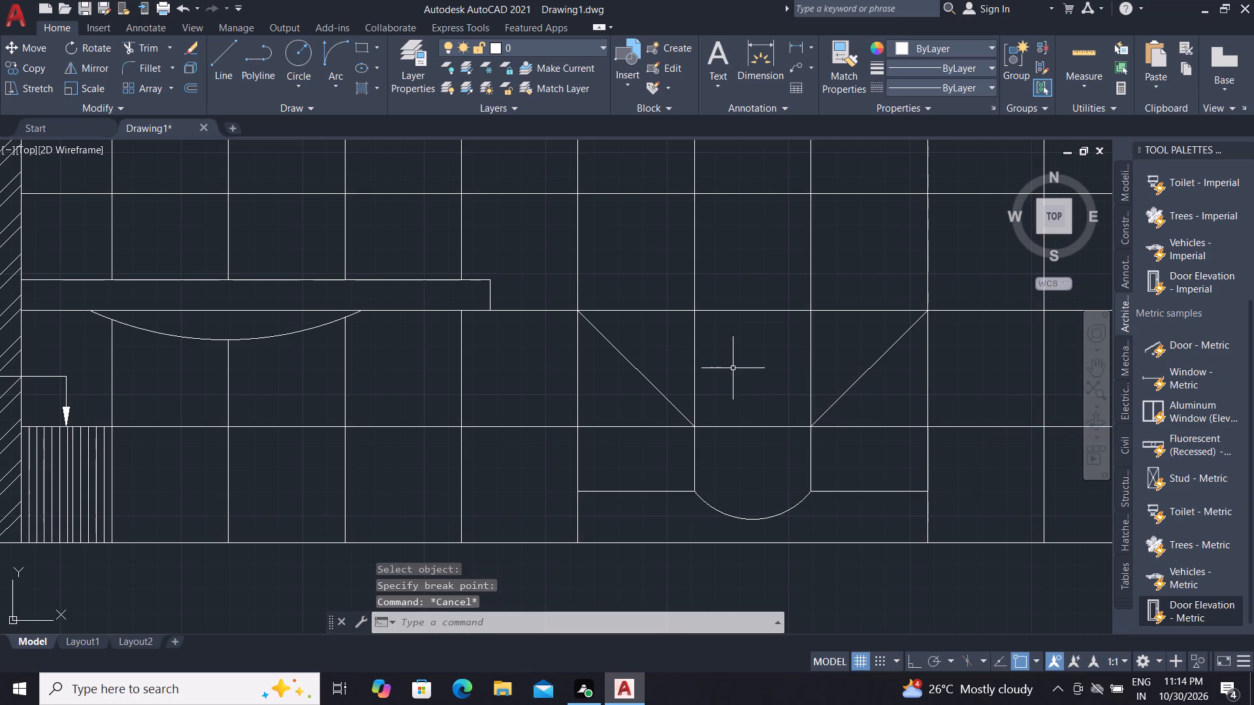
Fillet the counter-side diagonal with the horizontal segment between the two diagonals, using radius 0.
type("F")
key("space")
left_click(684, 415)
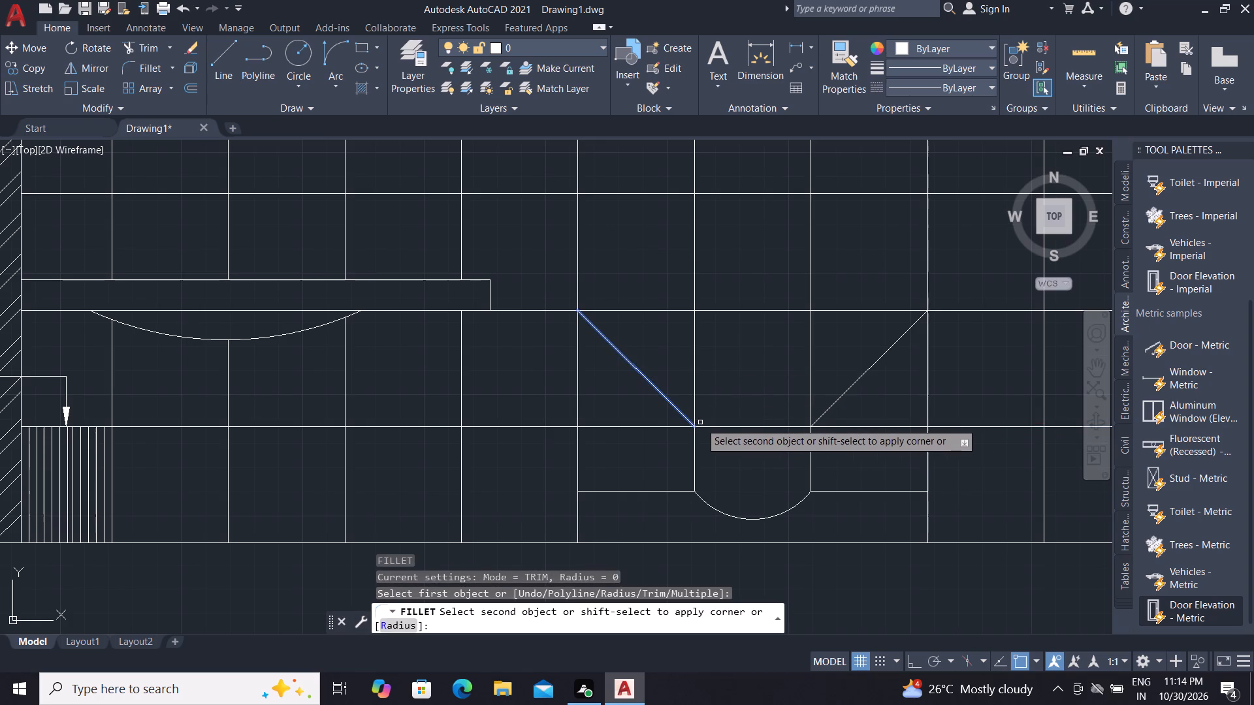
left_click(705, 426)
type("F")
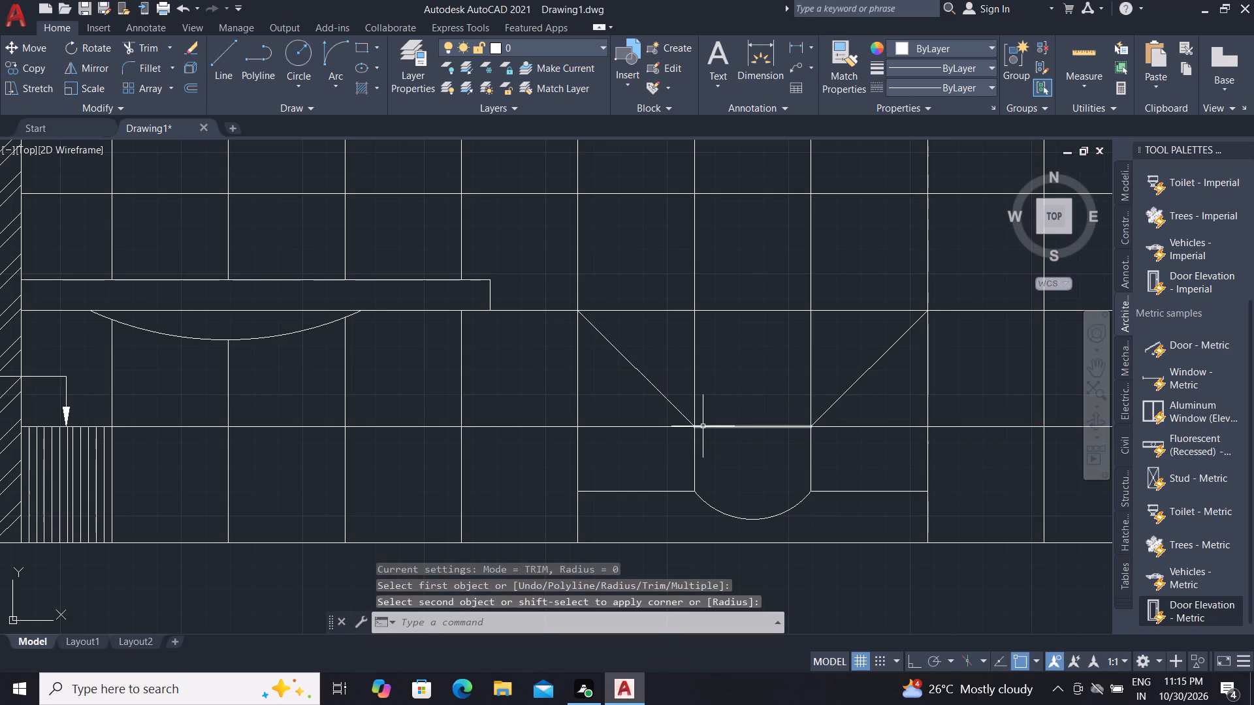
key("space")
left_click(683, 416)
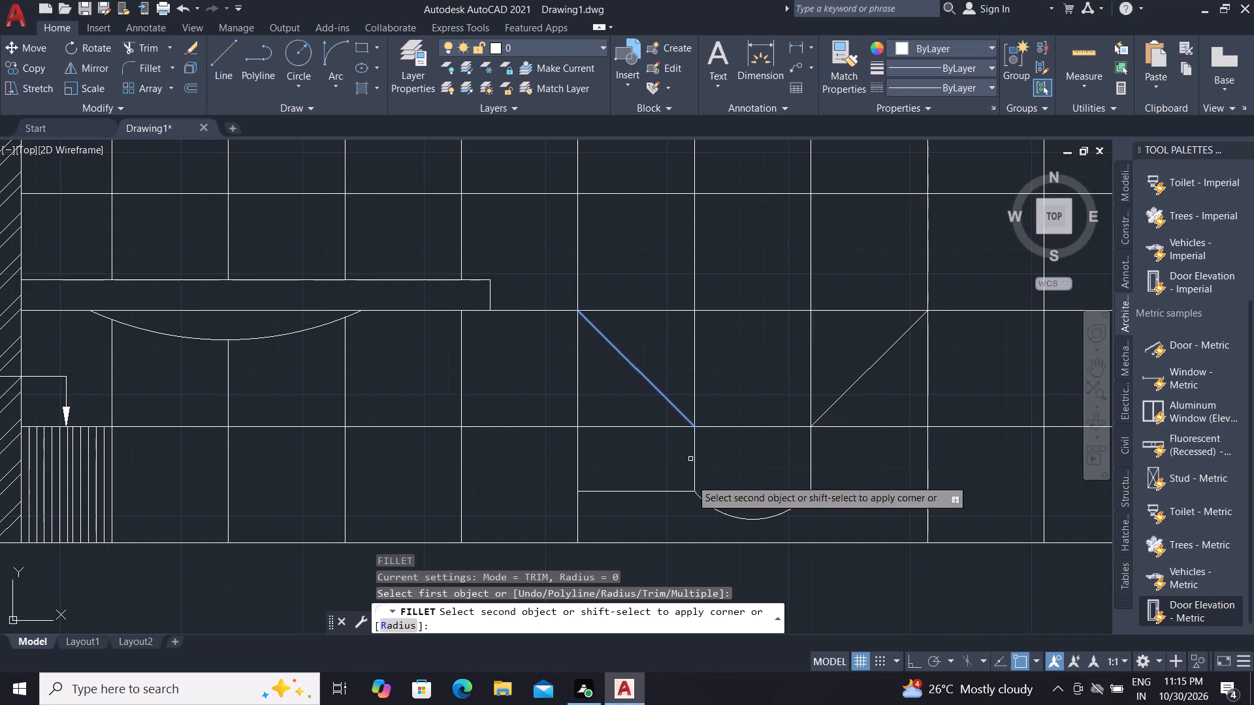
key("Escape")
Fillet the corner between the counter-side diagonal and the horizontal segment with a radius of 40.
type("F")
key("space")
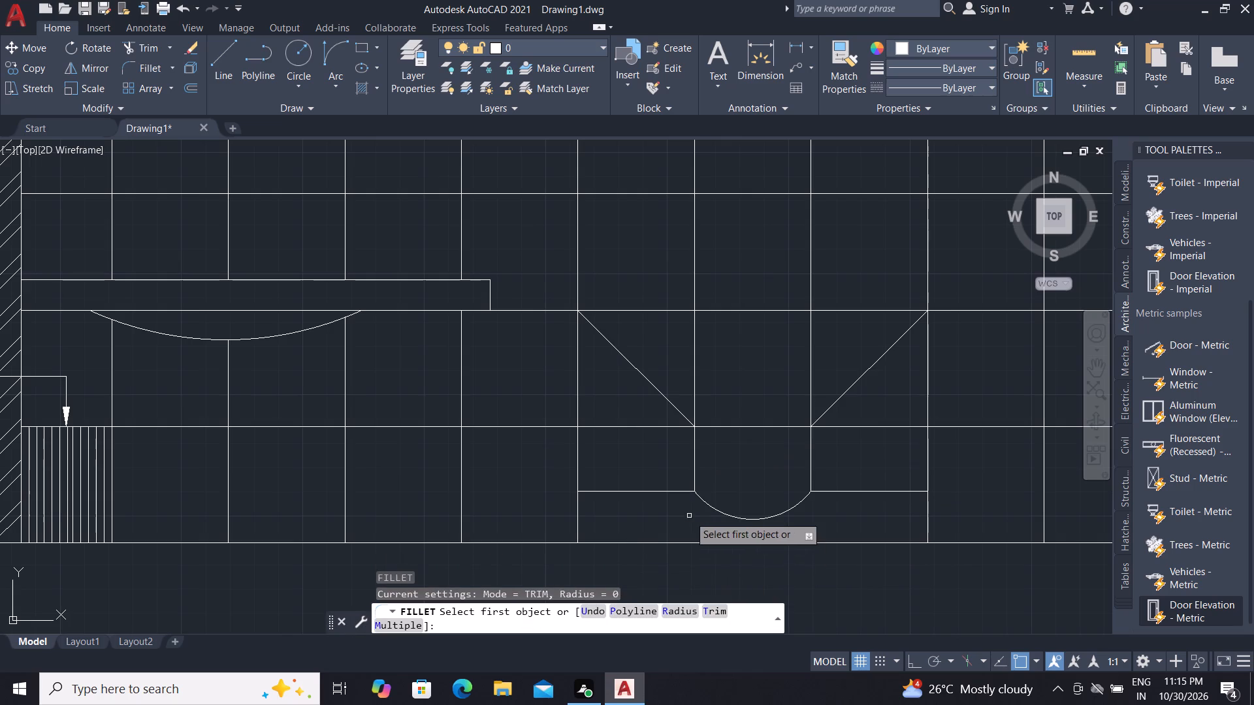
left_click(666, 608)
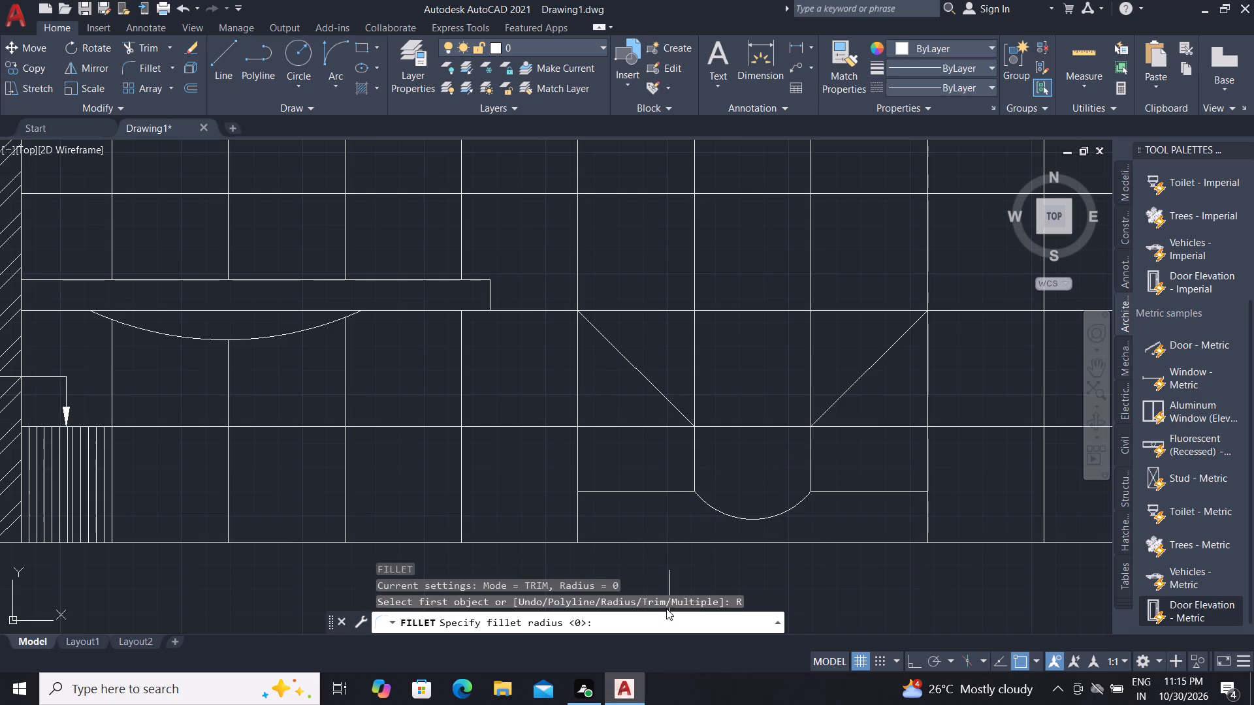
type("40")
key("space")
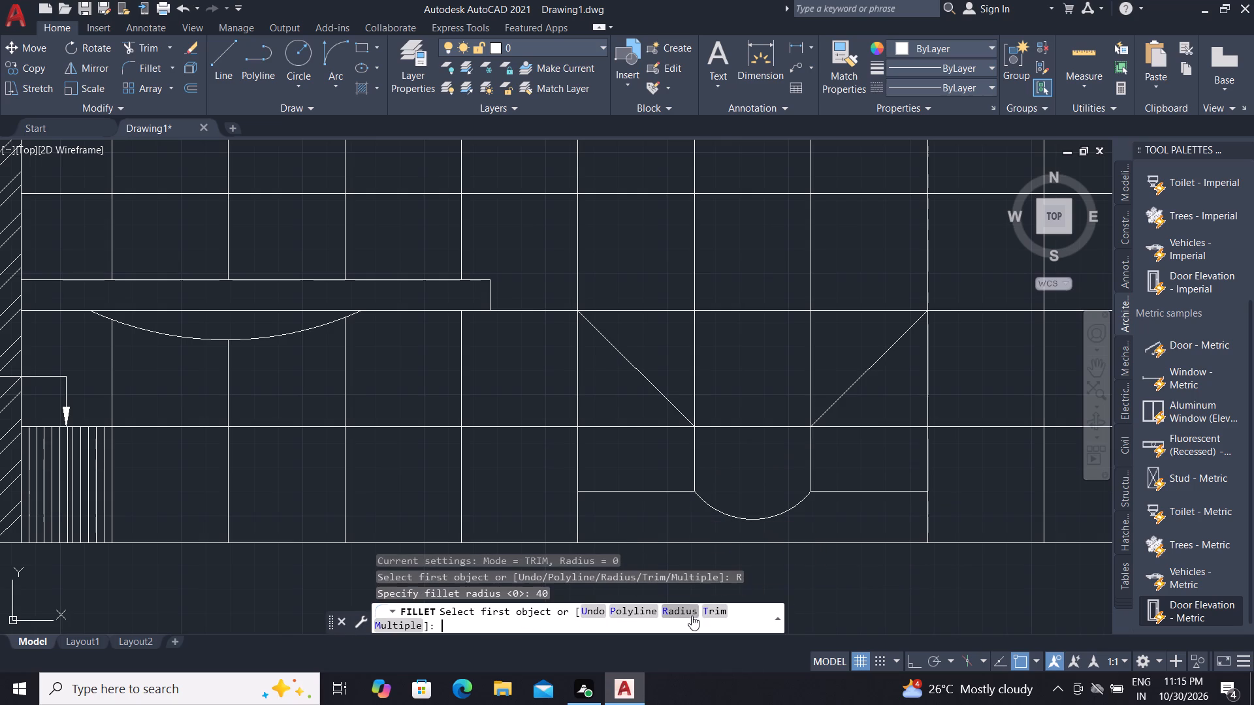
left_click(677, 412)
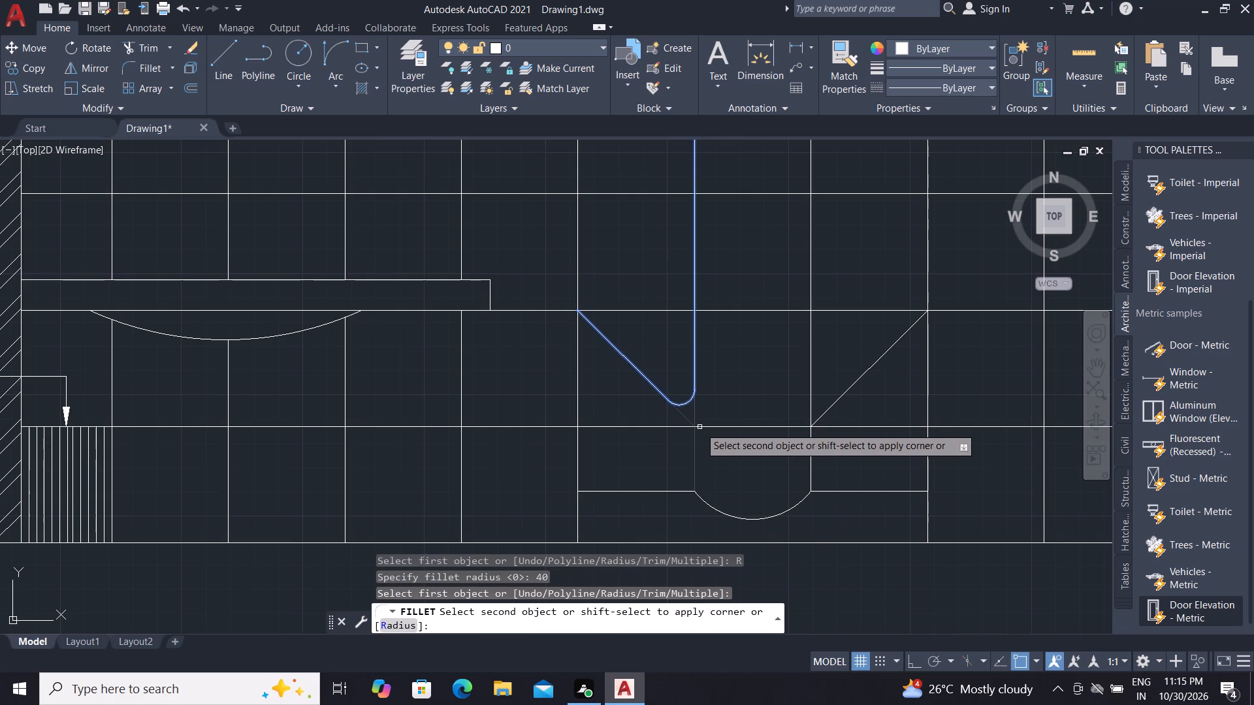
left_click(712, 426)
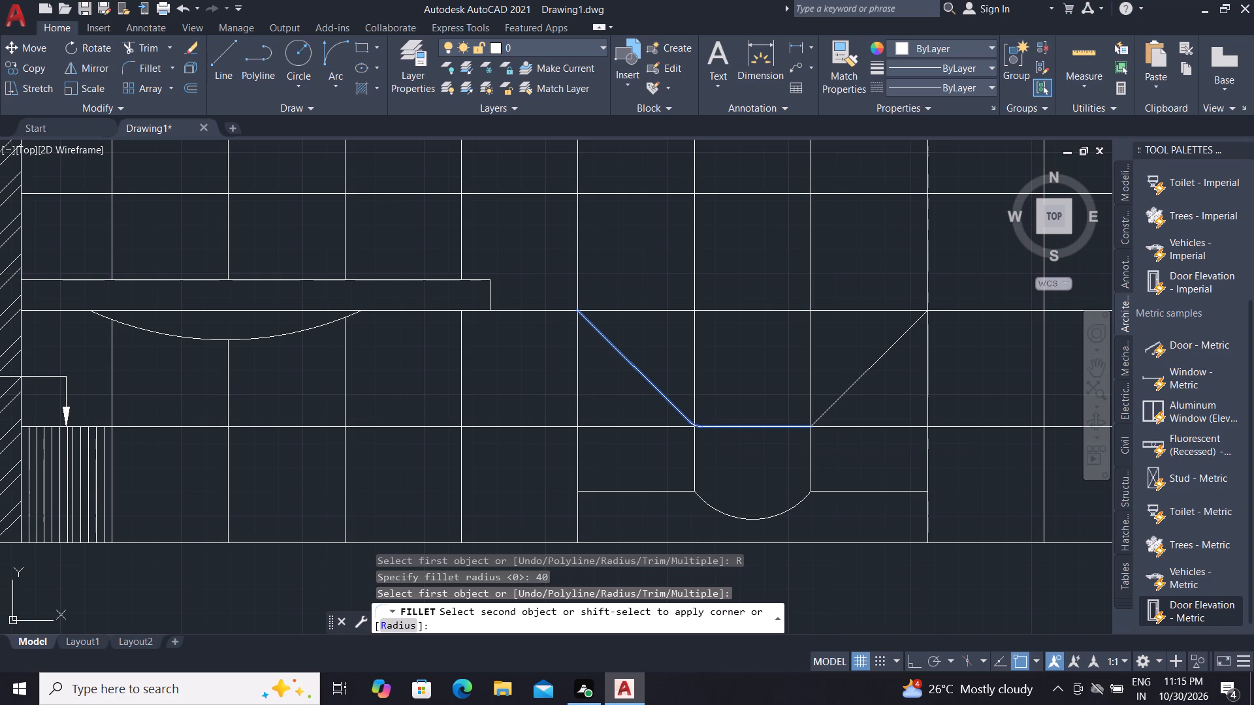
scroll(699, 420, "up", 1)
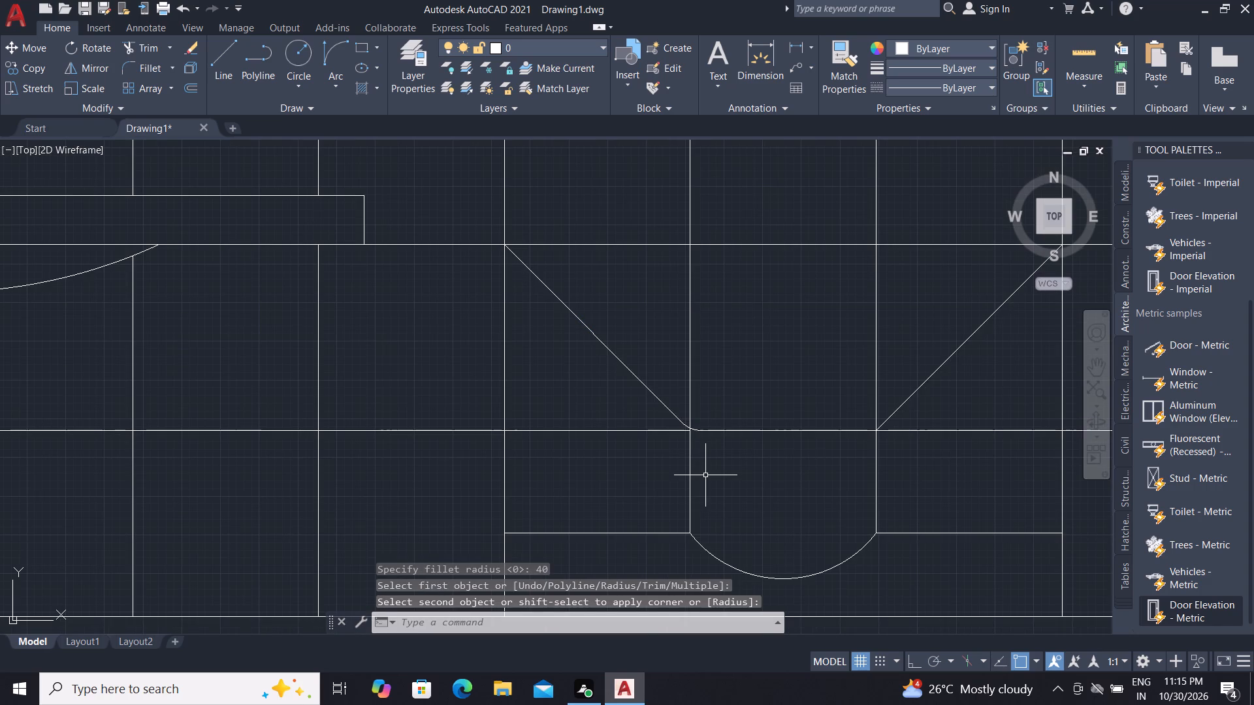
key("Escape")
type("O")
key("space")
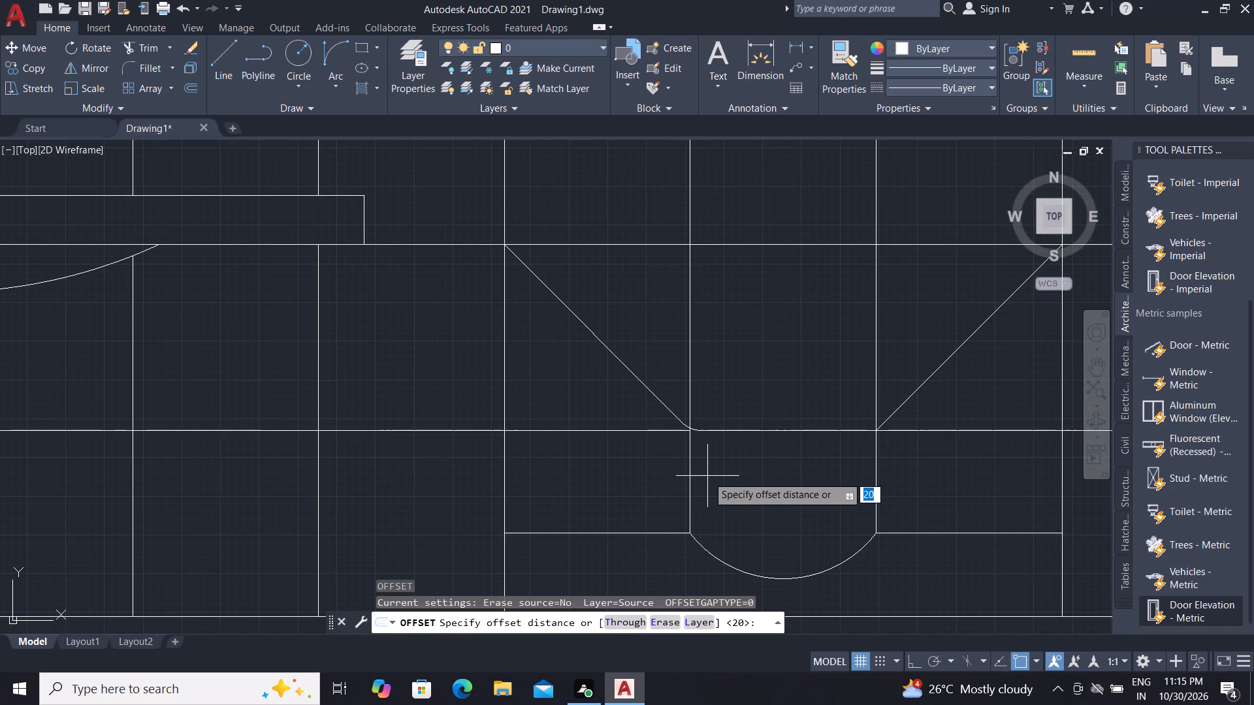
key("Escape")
Fillet the counter-side diagonal with the horizontal segment again, using a radius of 70.
key("f")
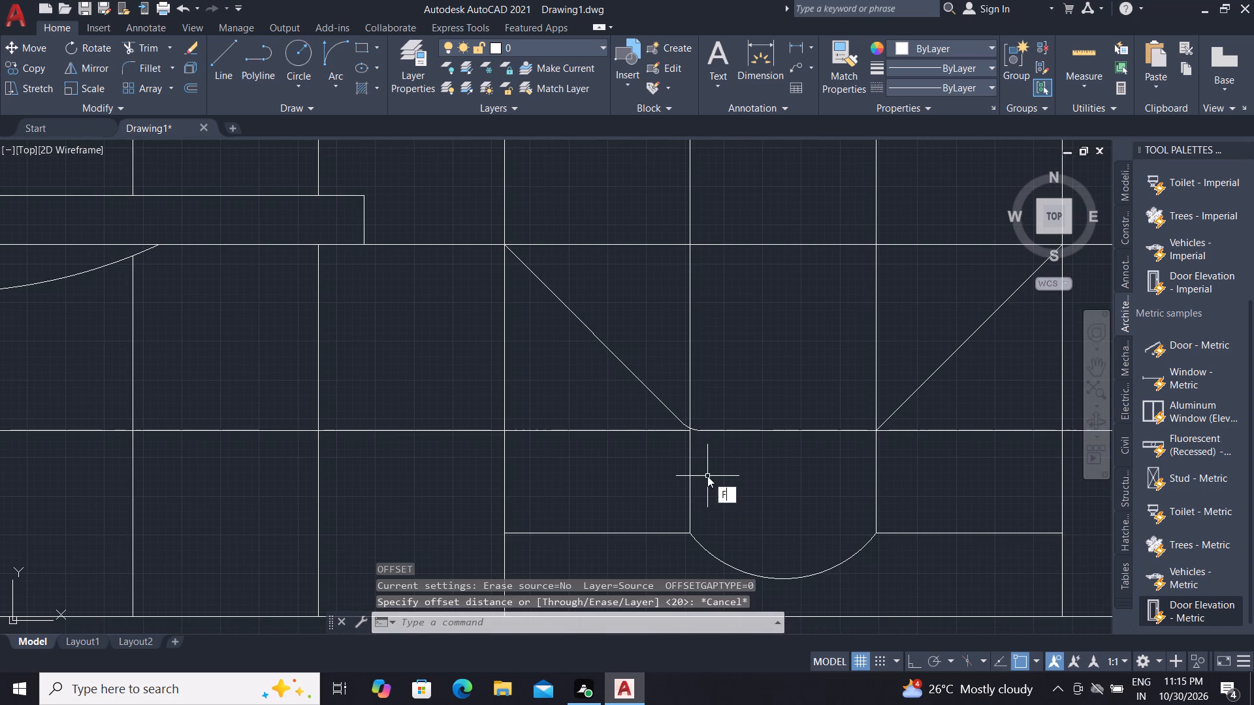
key("space")
left_click(666, 612)
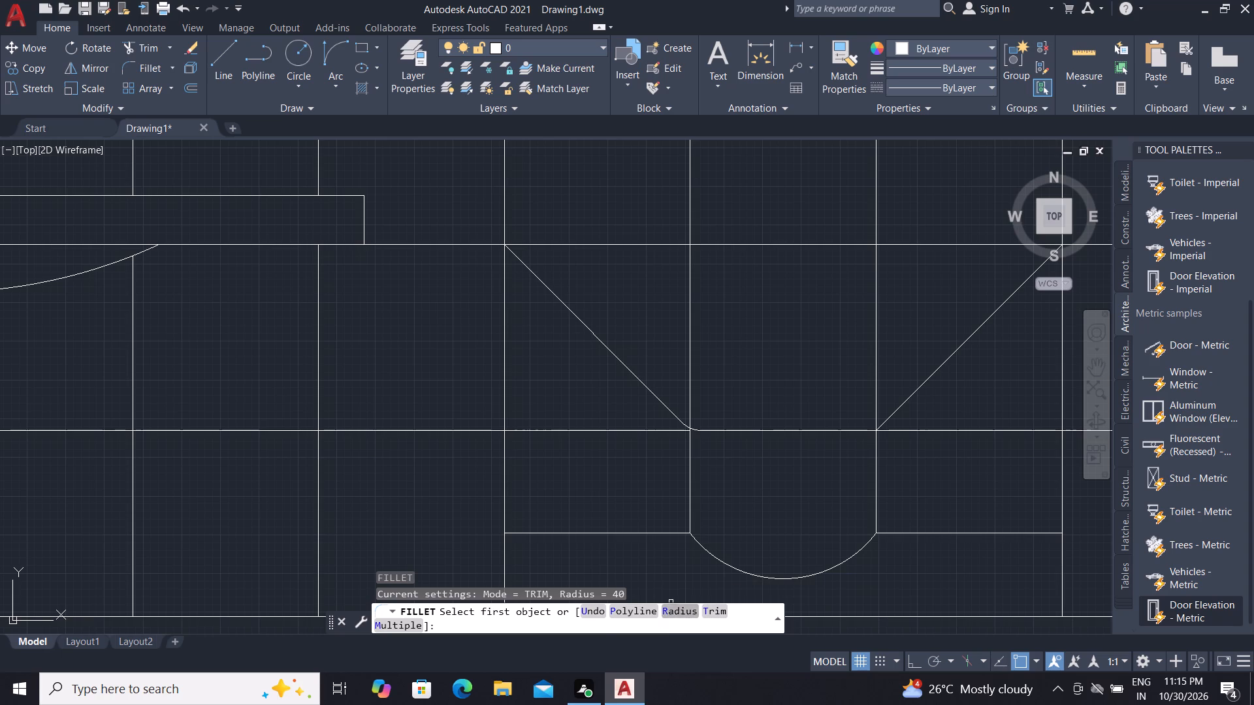
type("70")
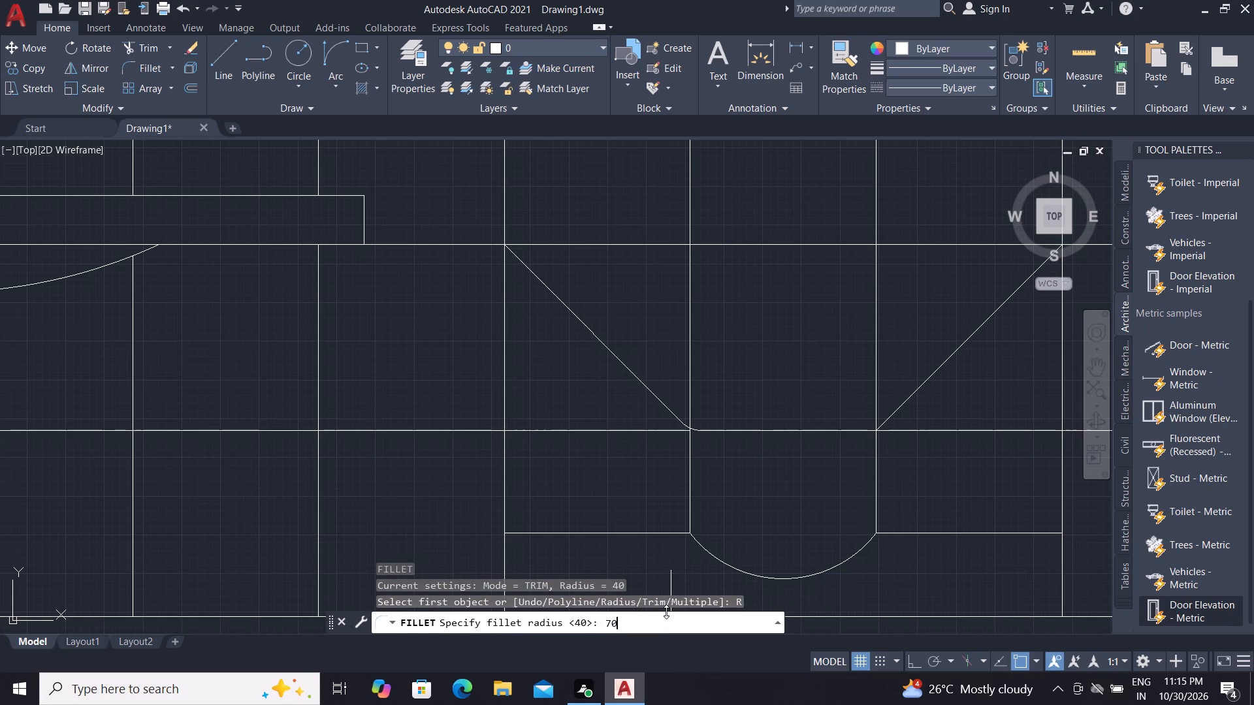
key("space")
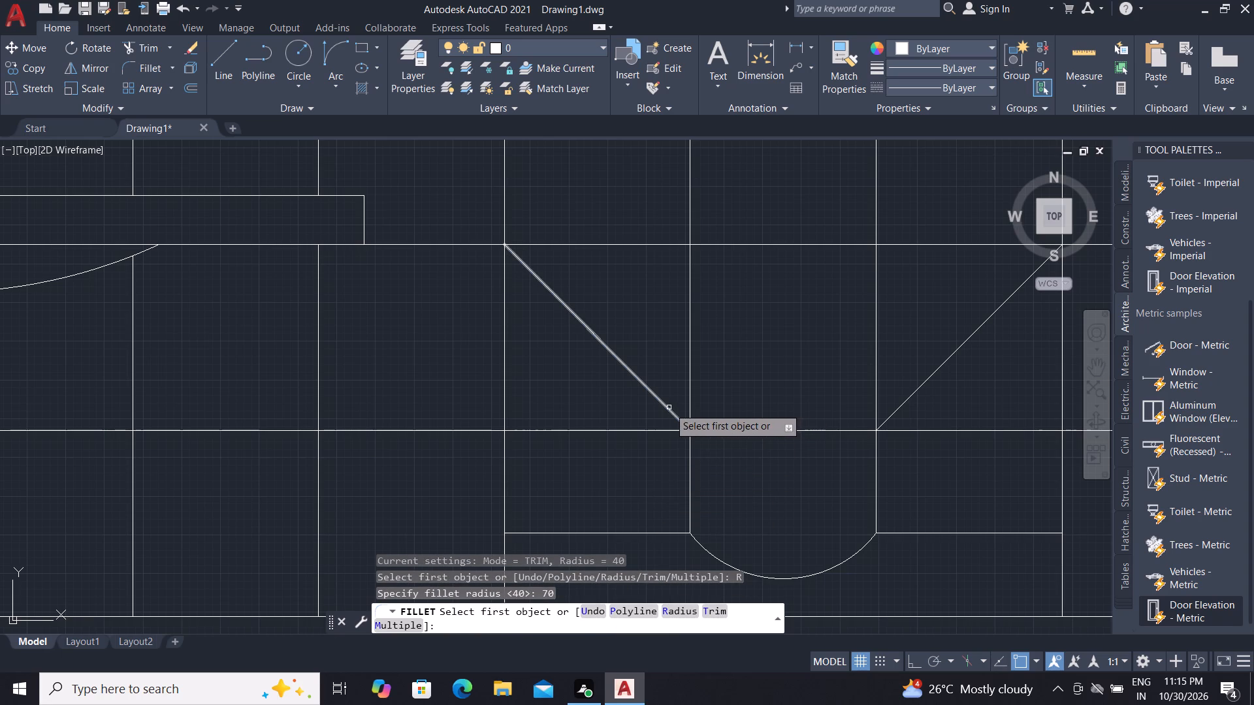
left_click(669, 407)
left_click(718, 430)
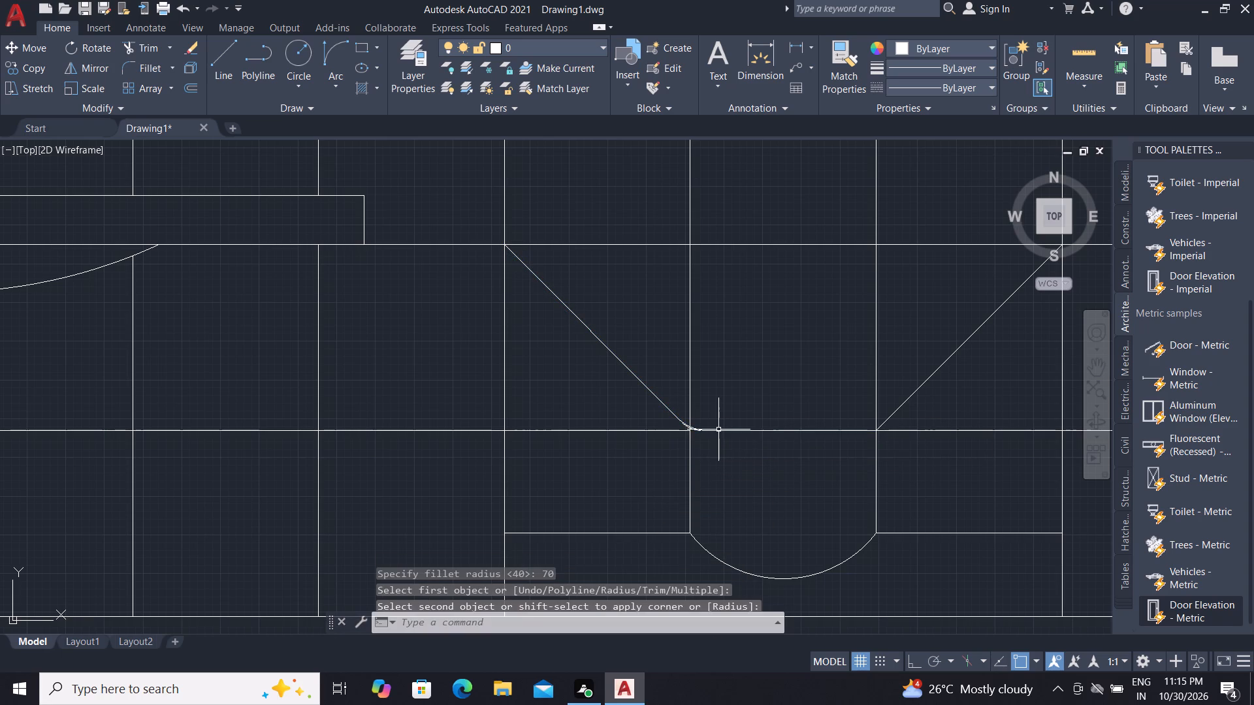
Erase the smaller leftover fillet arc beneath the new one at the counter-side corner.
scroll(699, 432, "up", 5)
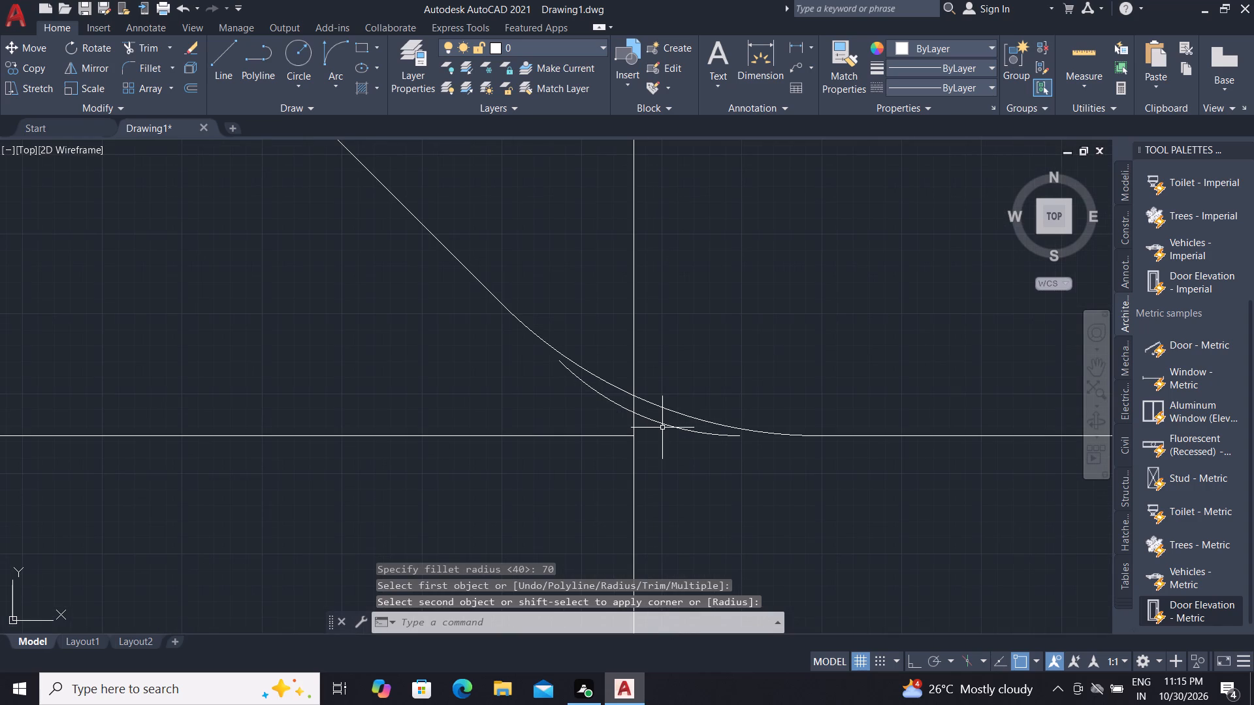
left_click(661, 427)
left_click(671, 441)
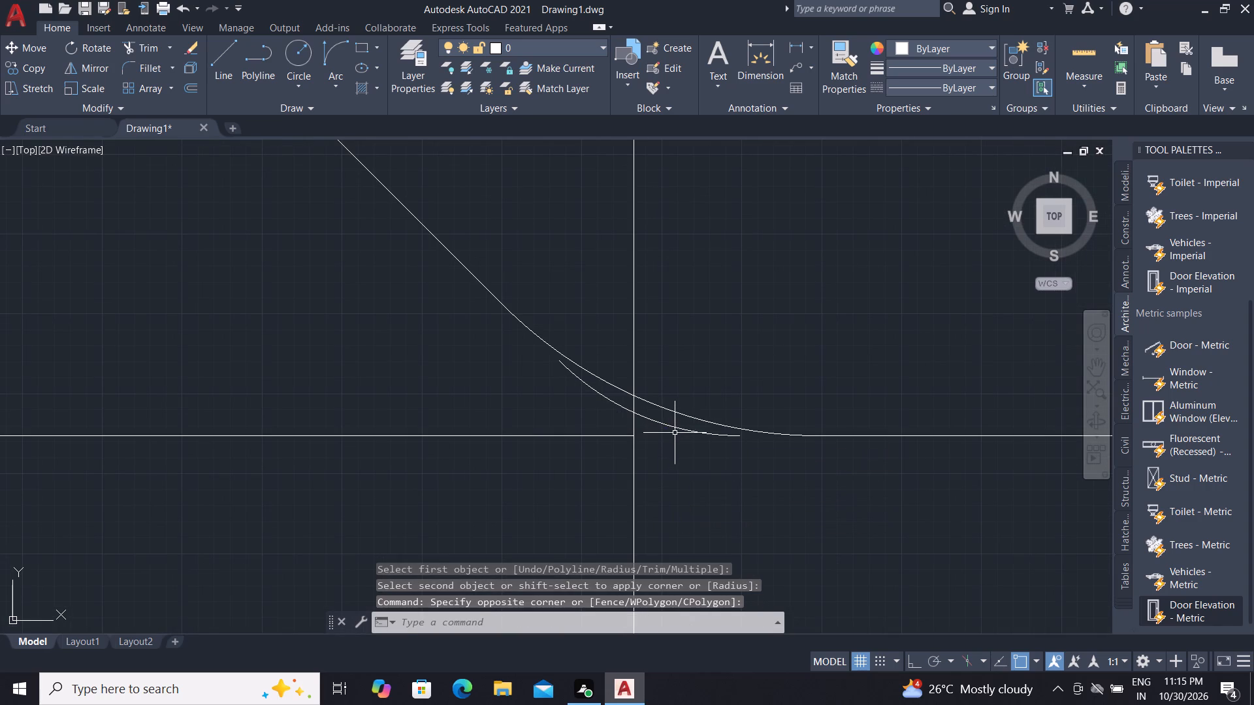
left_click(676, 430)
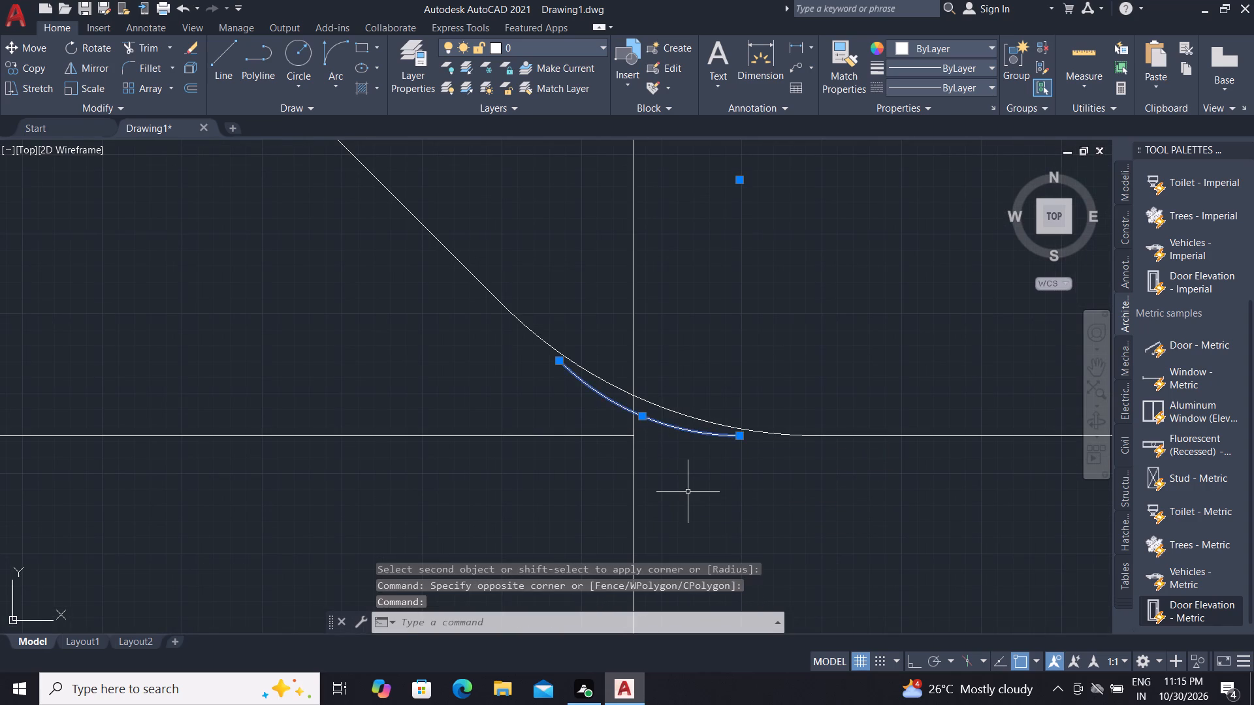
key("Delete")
Fillet the counter-side diagonal with the horizontal segment between the two diagonals, using a radius of 300.
scroll(687, 493, "down", 8)
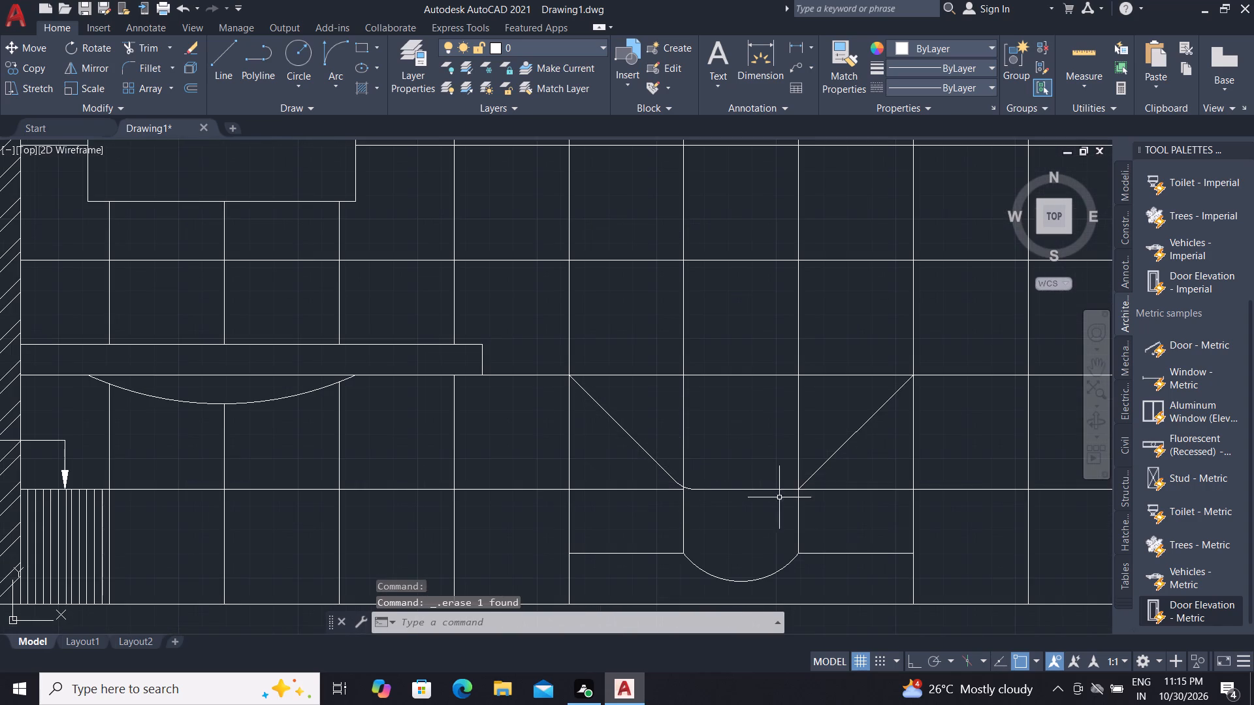
scroll(683, 474, "up", 2)
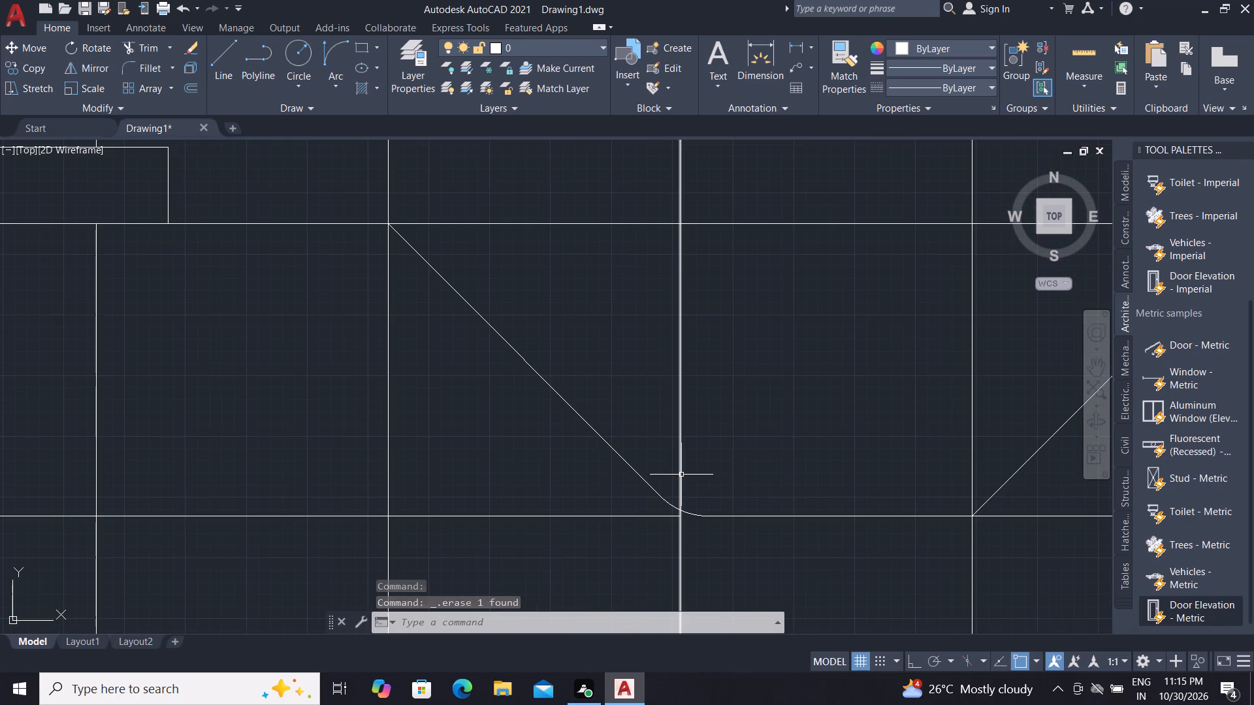
key("f")
key("space")
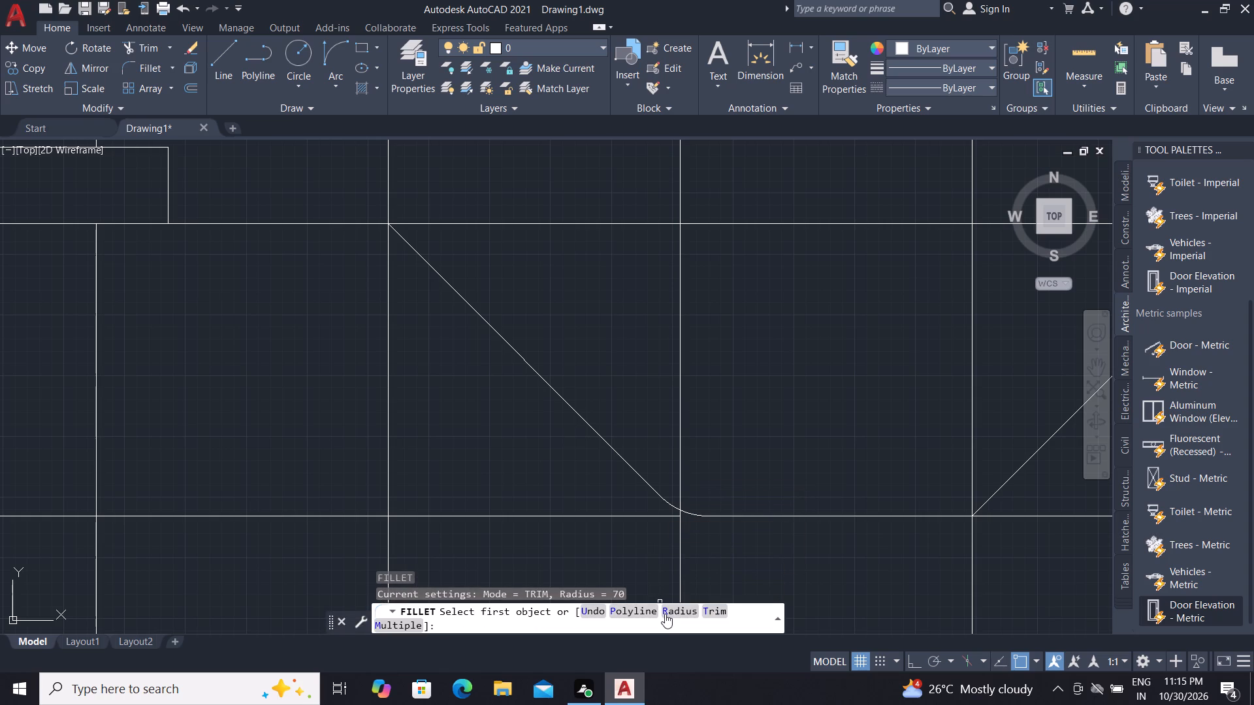
left_click(664, 613)
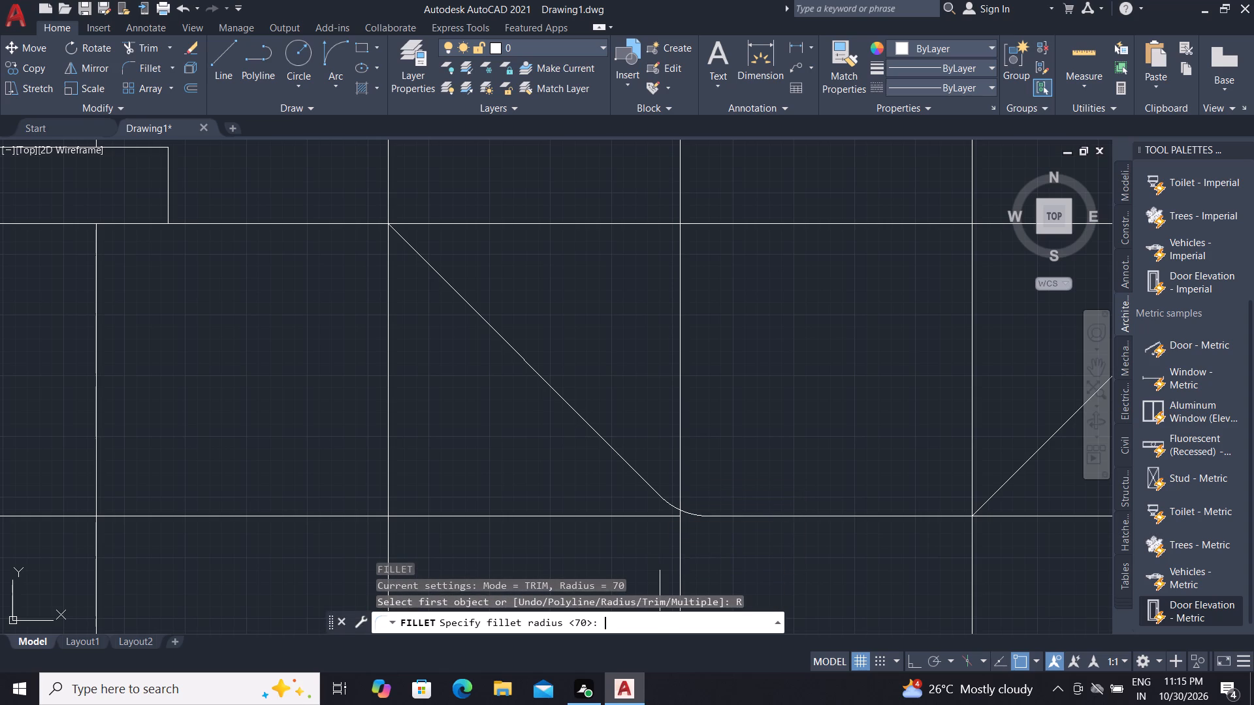
key("3")
type("00")
key("space")
scroll(645, 574, "down", 2)
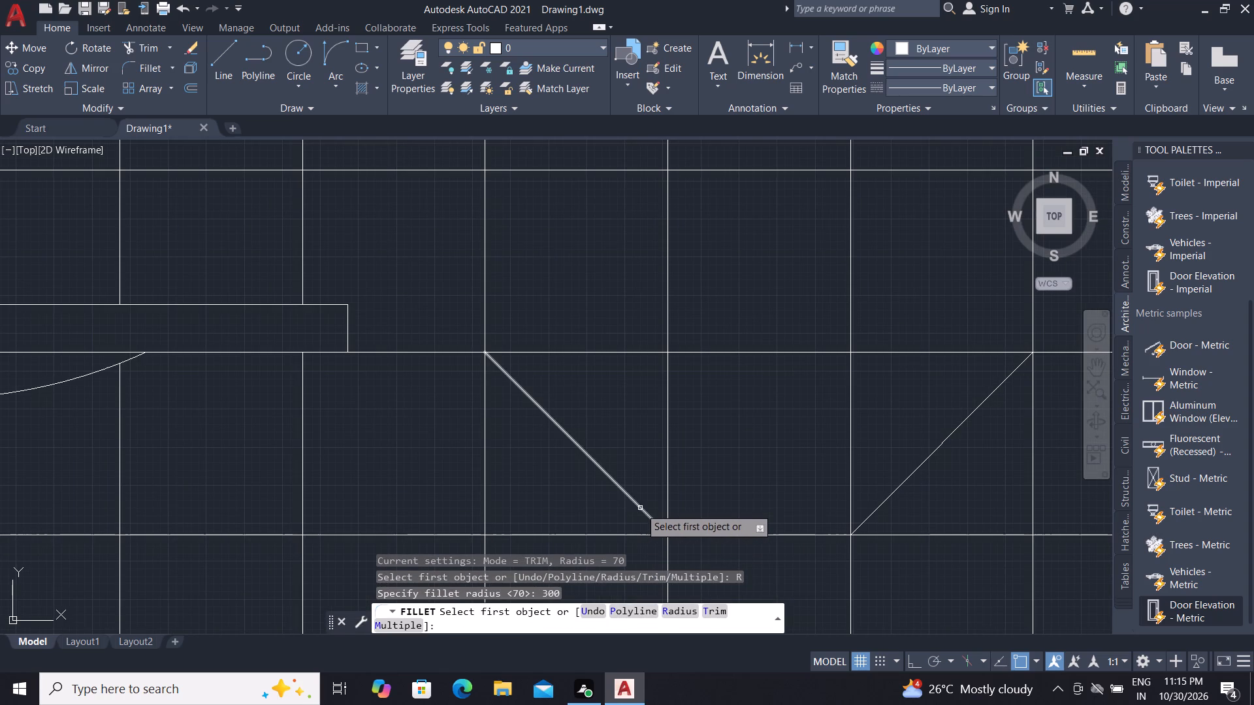
left_click(641, 508)
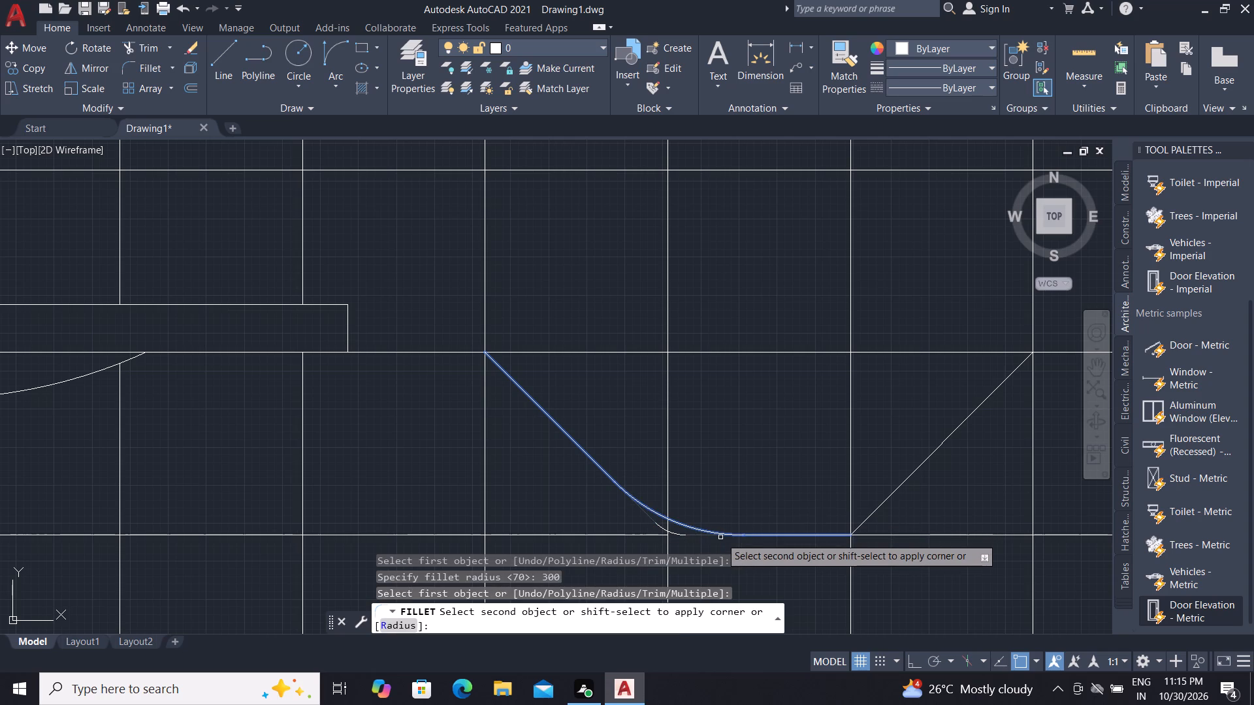
left_click(720, 537)
key("Escape")
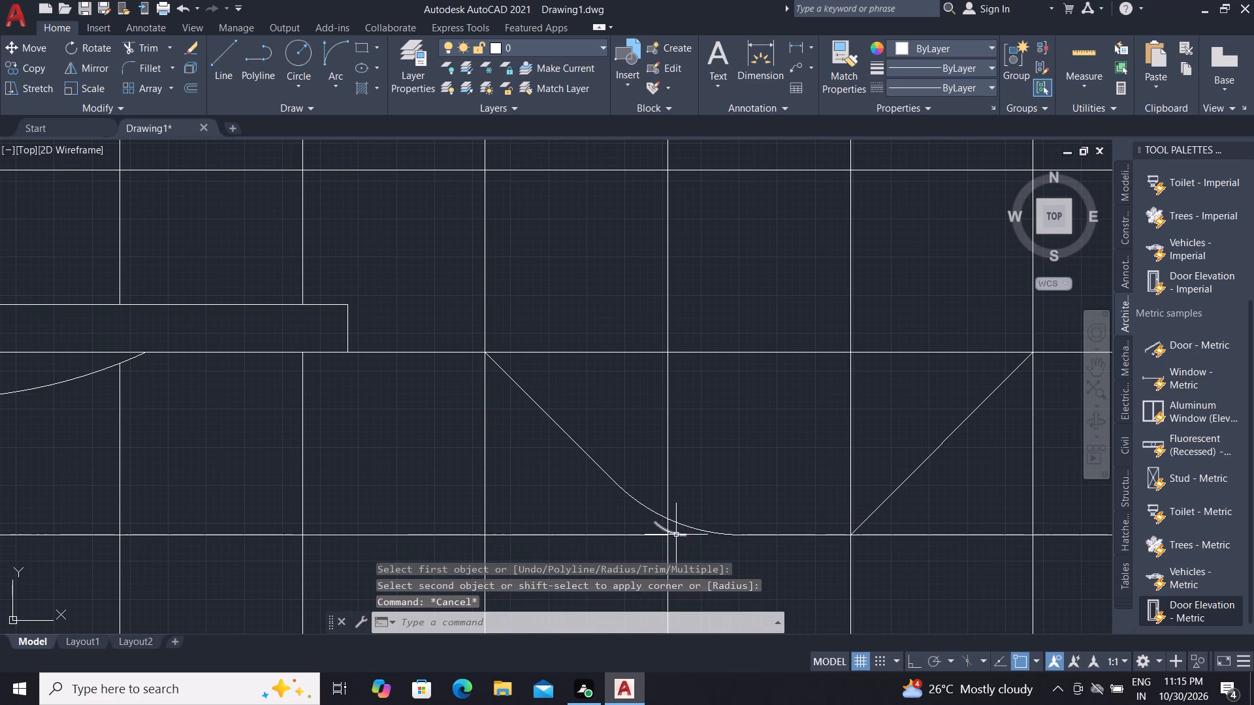
Erase the smaller leftover fillet arc beneath the new curve at the counter-side corner.
left_click(676, 535)
key("Delete")
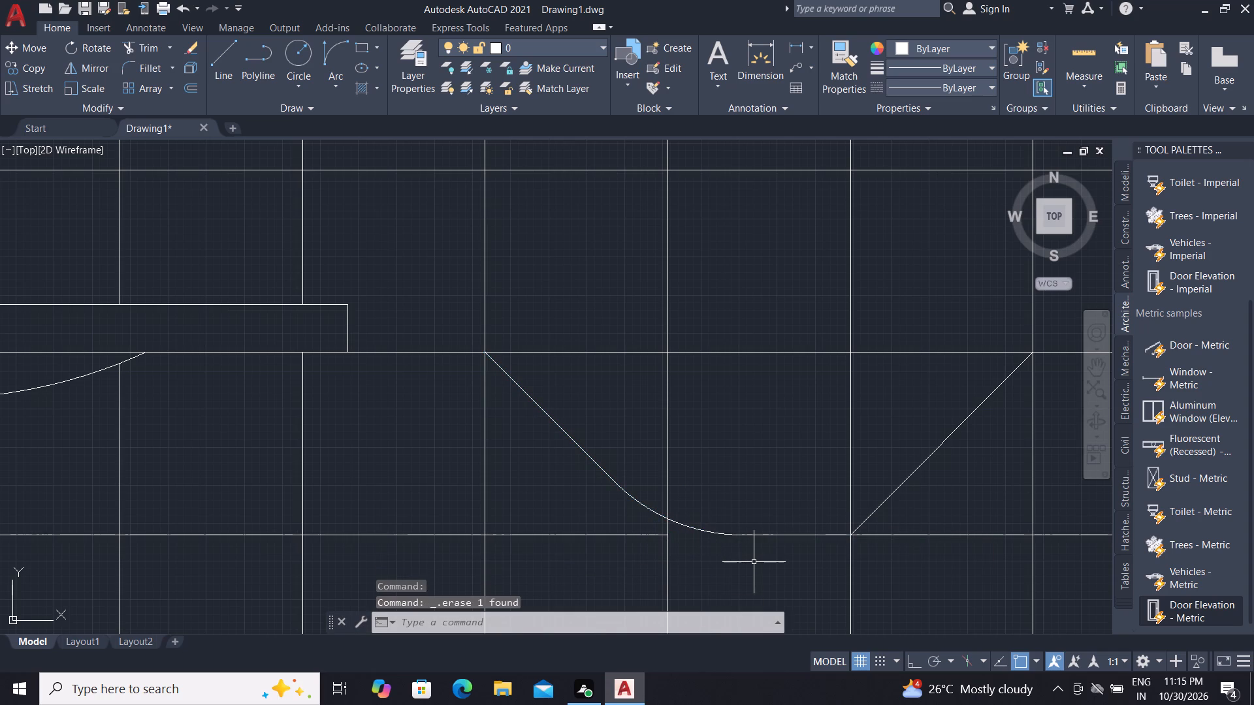
Fillet the diagonal farther from the counter with the same horizontal segment, keeping the radius of 300.
type("F")
key("space")
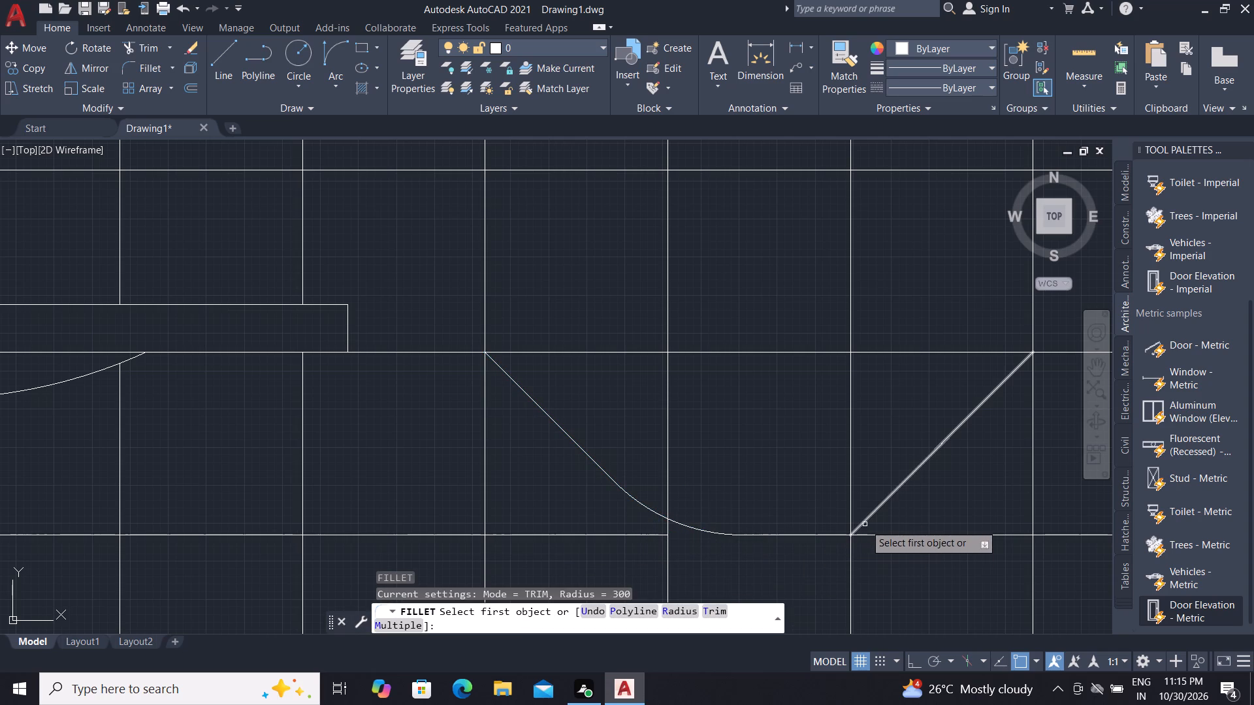
left_click(865, 524)
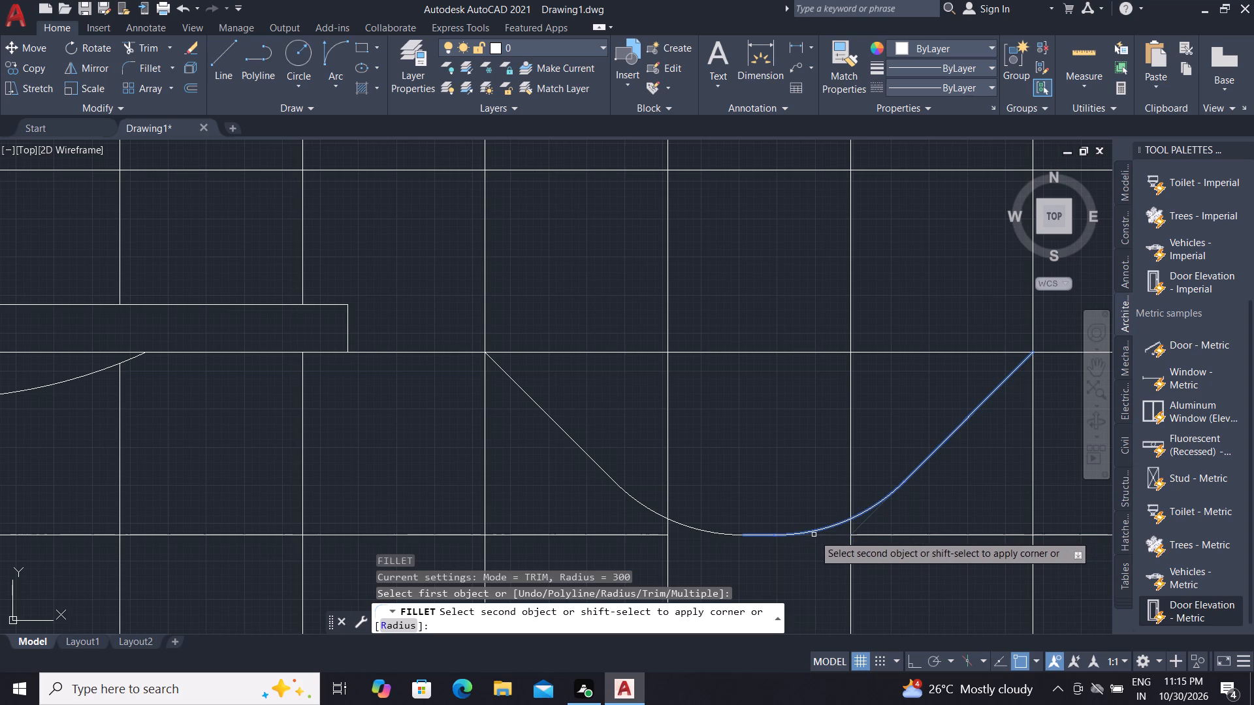
left_click(814, 535)
key("Escape")
scroll(795, 546, "down", 2)
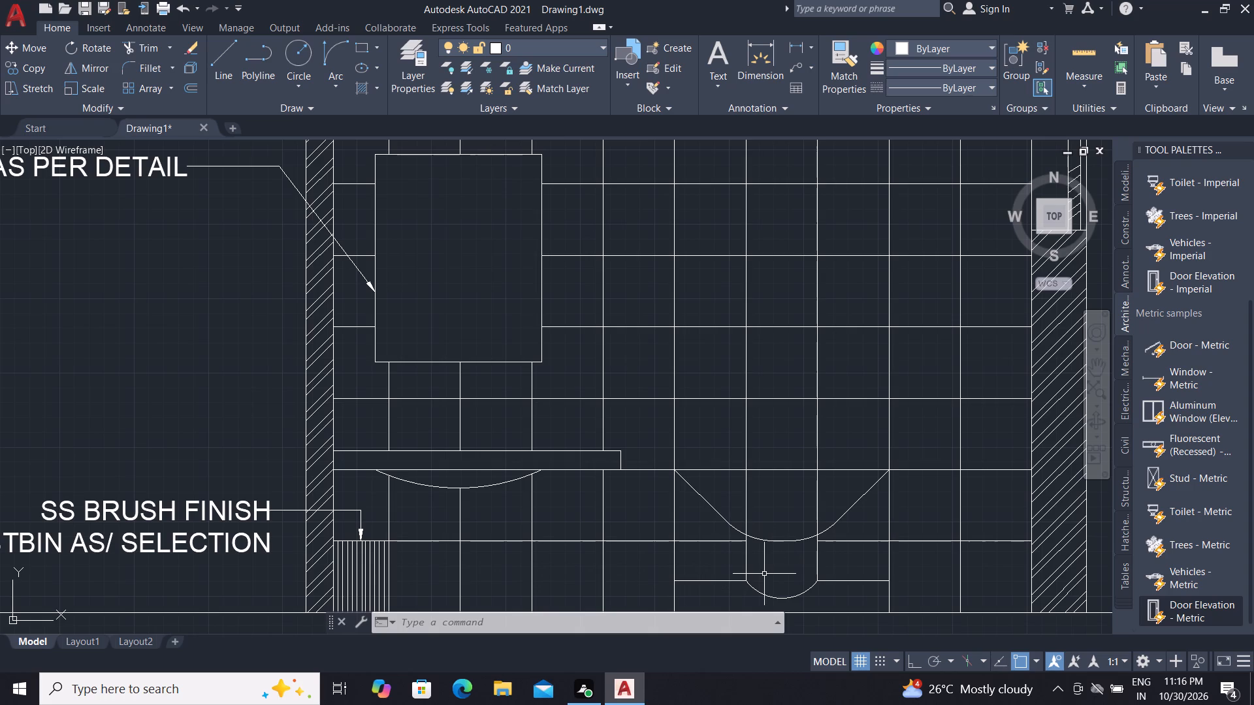
Trim the two vertical tile lines out of the fixture between its top edge and rounded bottom.
key("t")
key("r")
key("space")
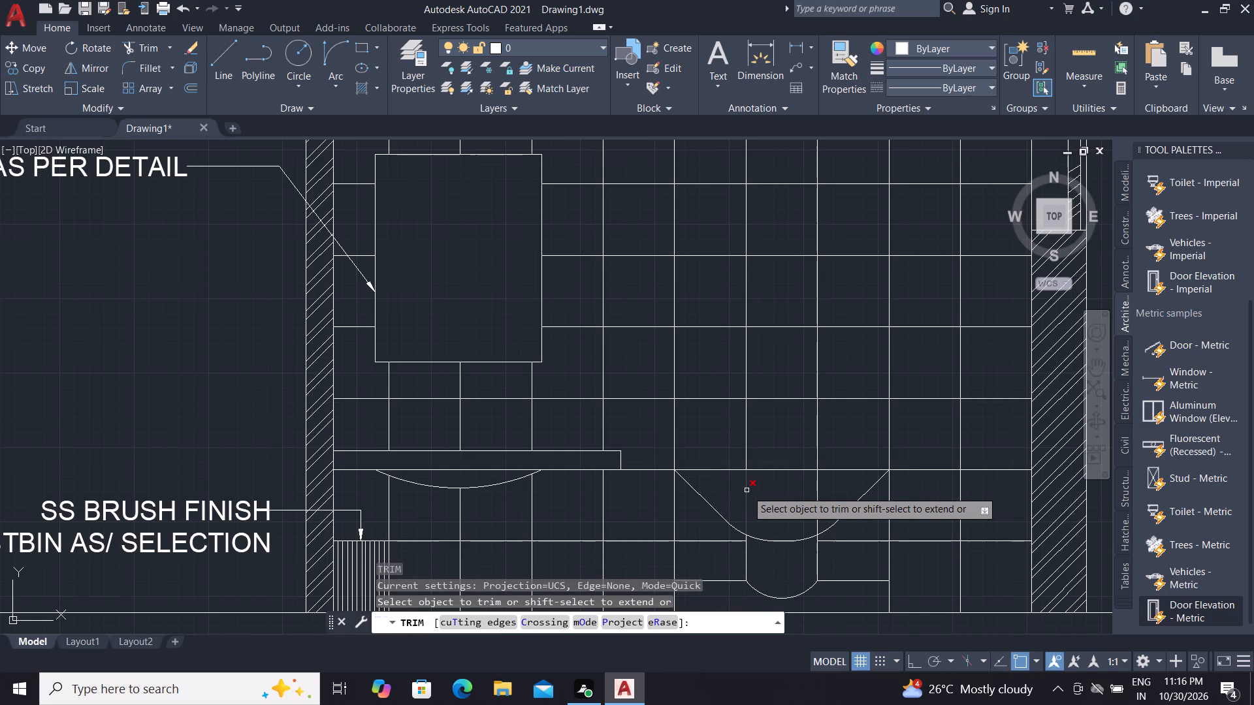
double_click(747, 490)
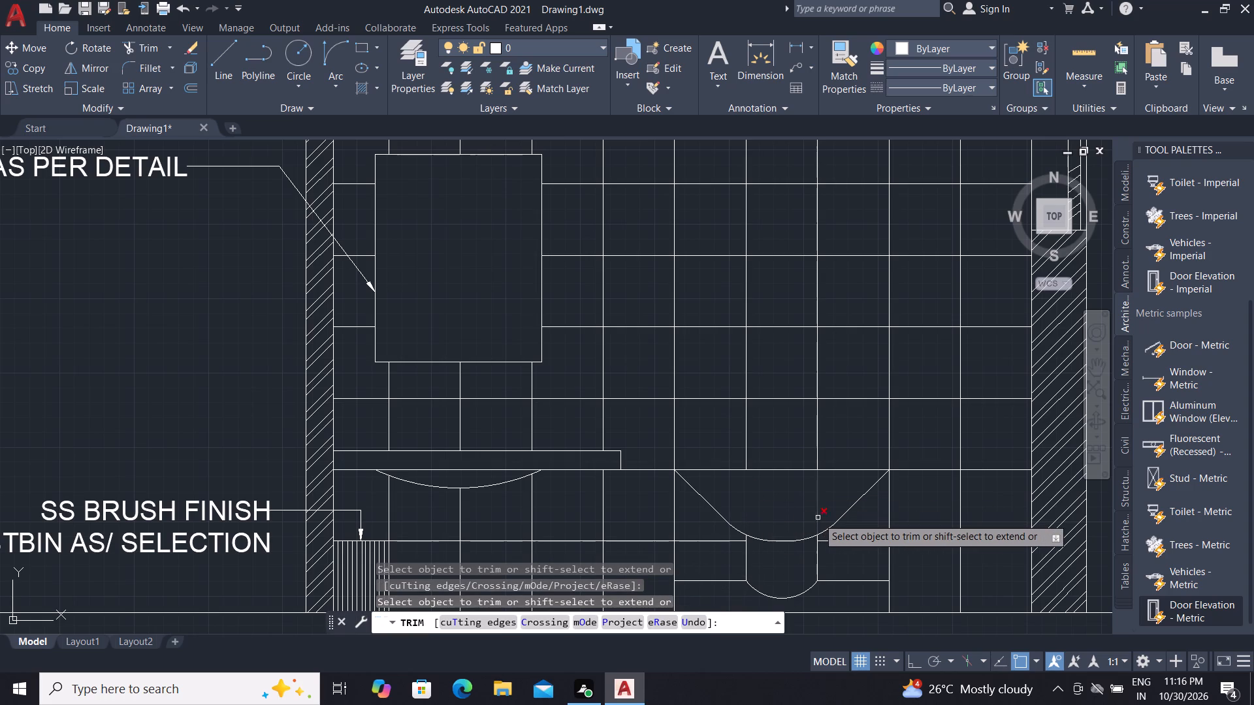
left_click(818, 516)
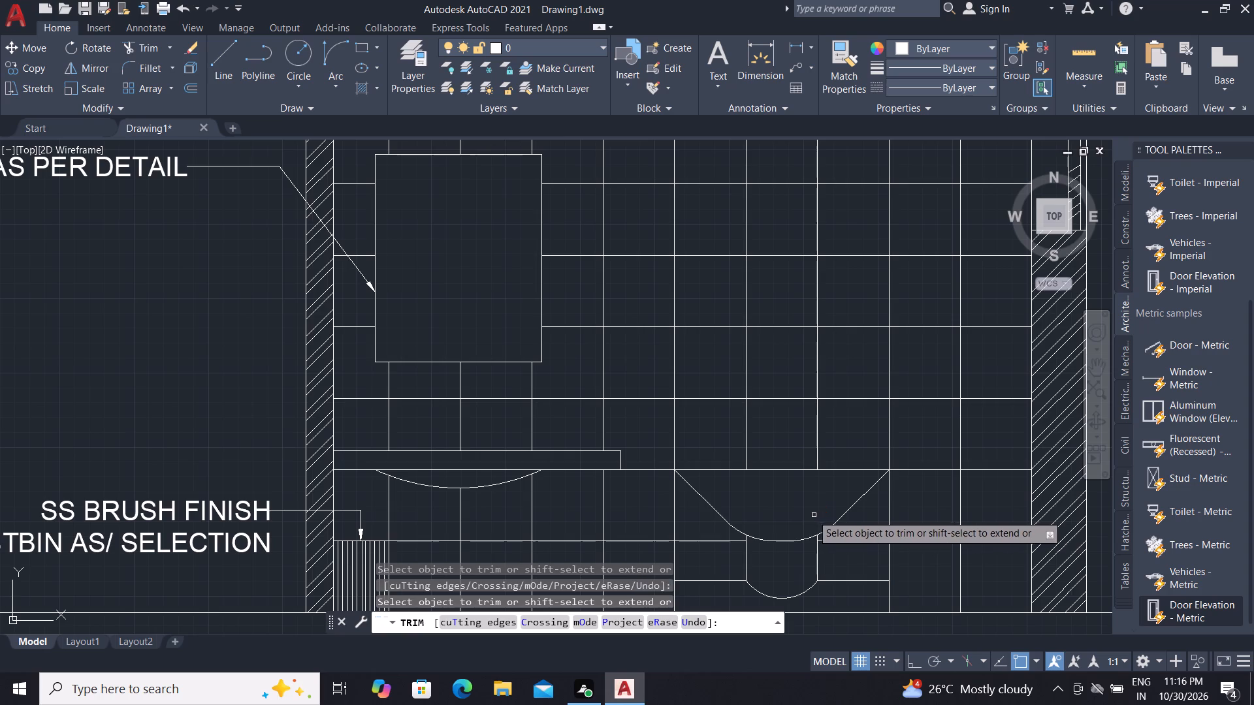
key("Escape")
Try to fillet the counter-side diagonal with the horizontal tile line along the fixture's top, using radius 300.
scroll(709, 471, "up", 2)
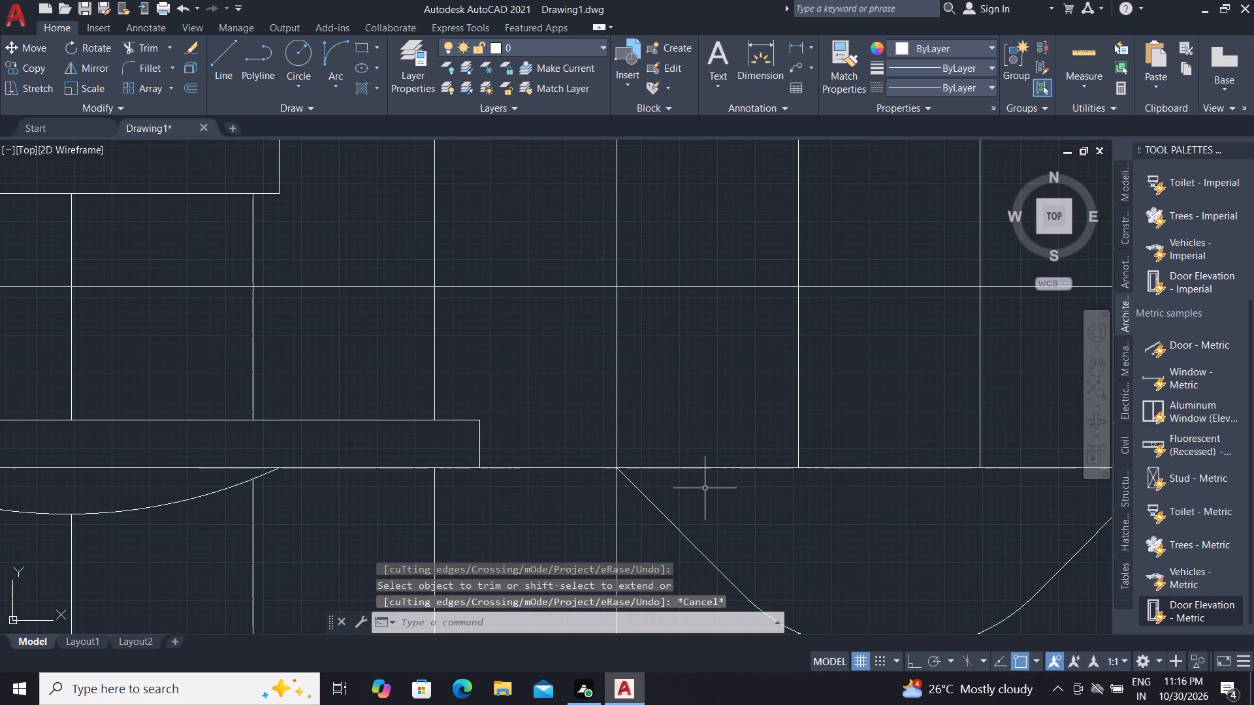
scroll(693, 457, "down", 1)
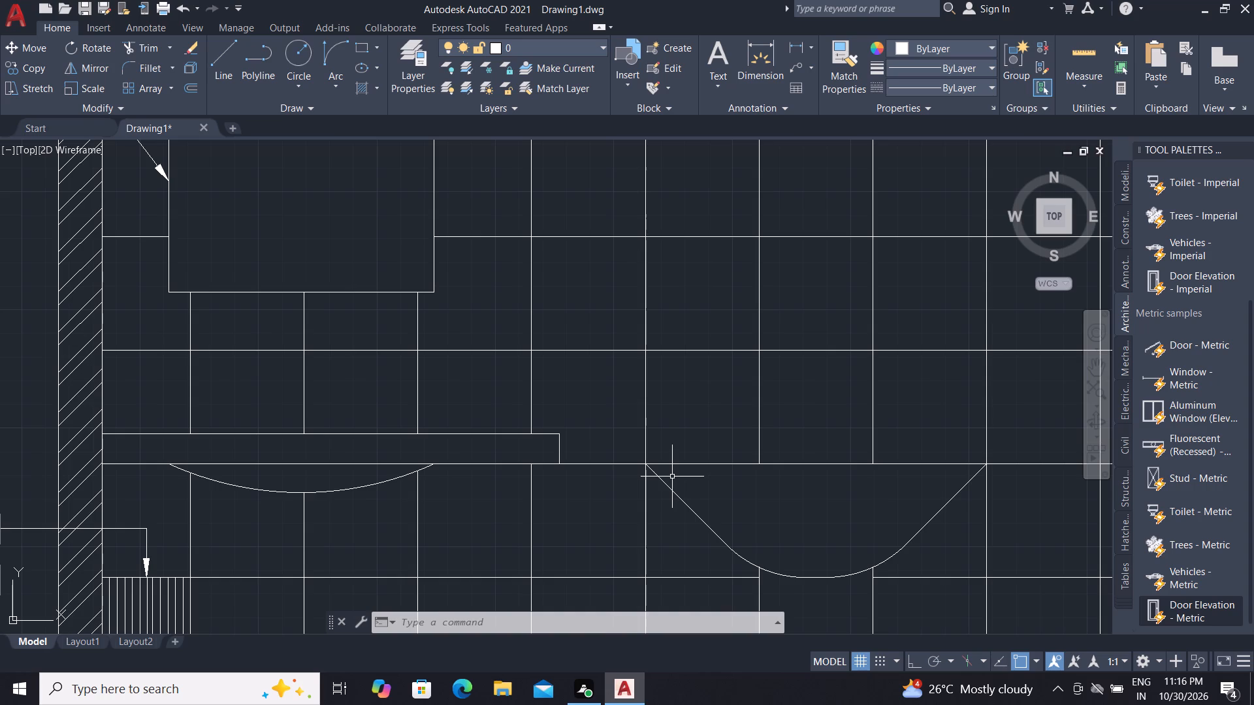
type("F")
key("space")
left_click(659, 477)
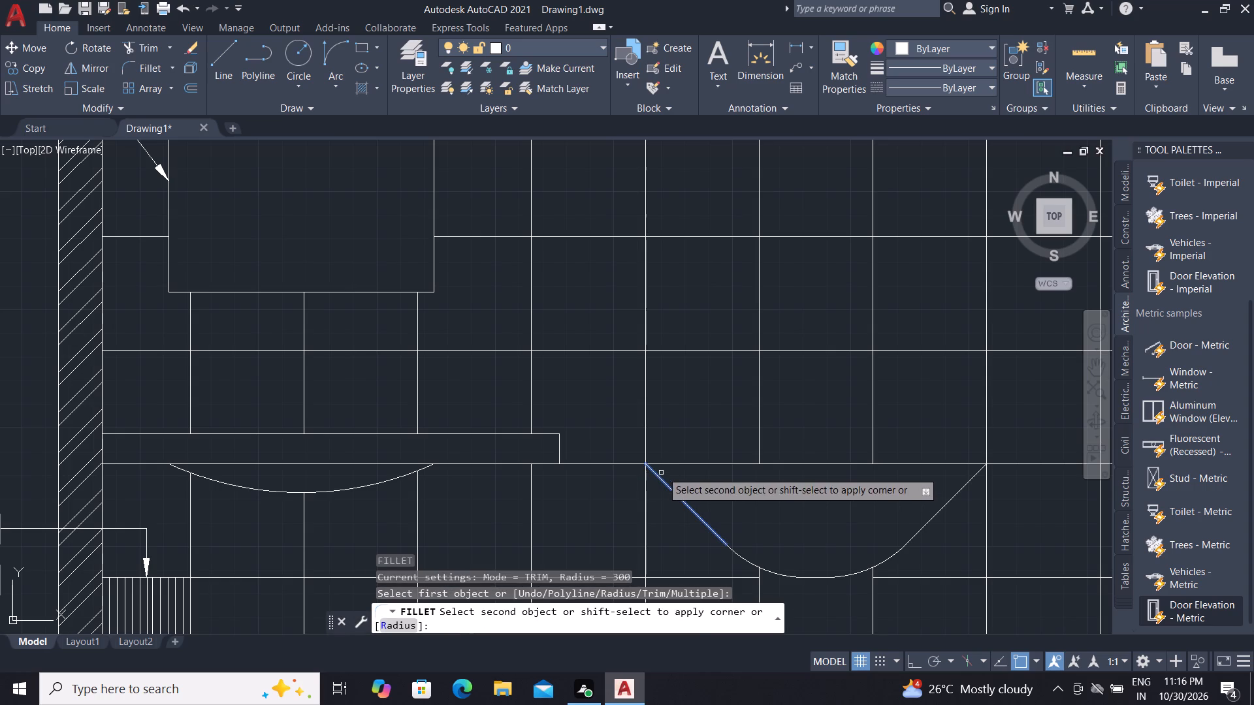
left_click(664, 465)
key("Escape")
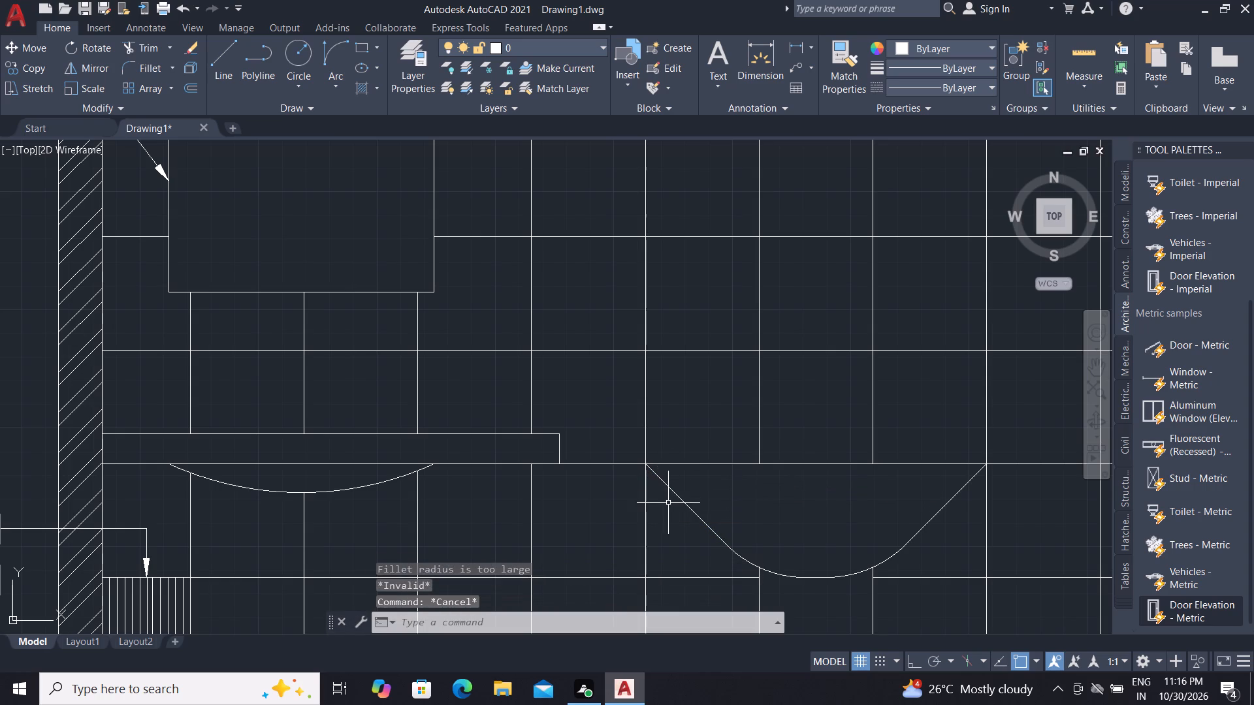
Break the horizontal tile line along the fixture's top at both upper ends of the diagonals.
type("BRE")
key("space")
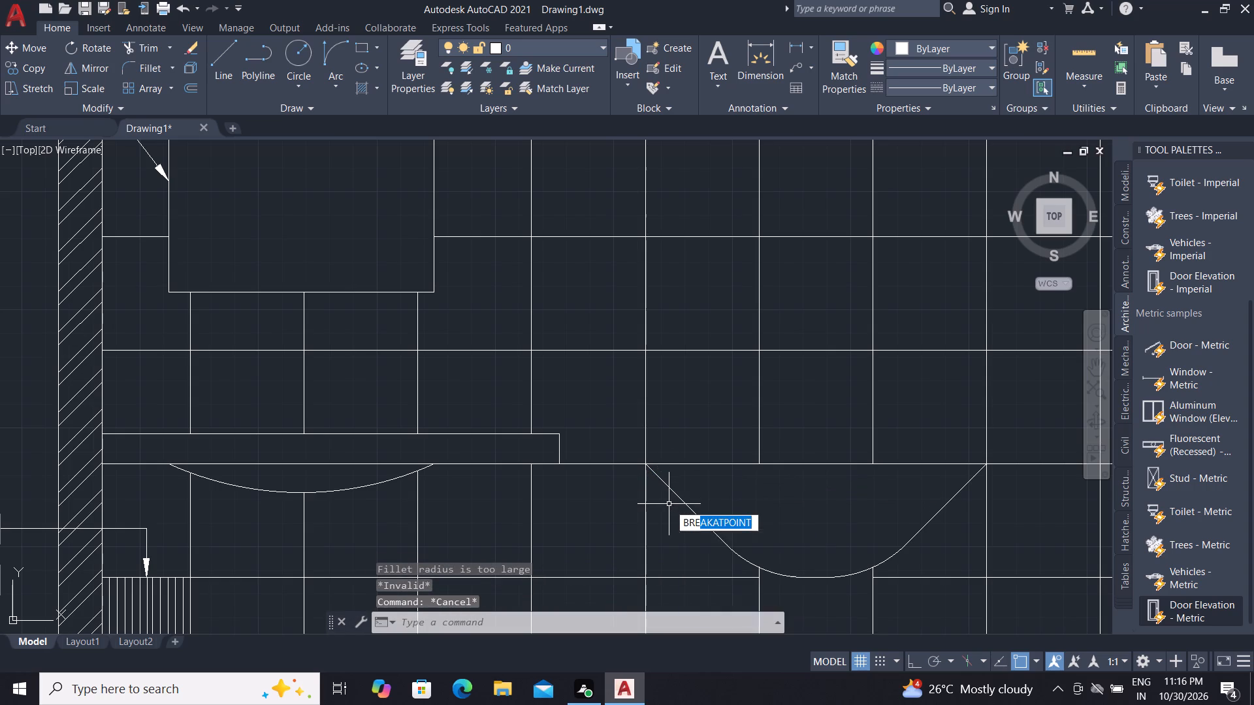
left_click(680, 461)
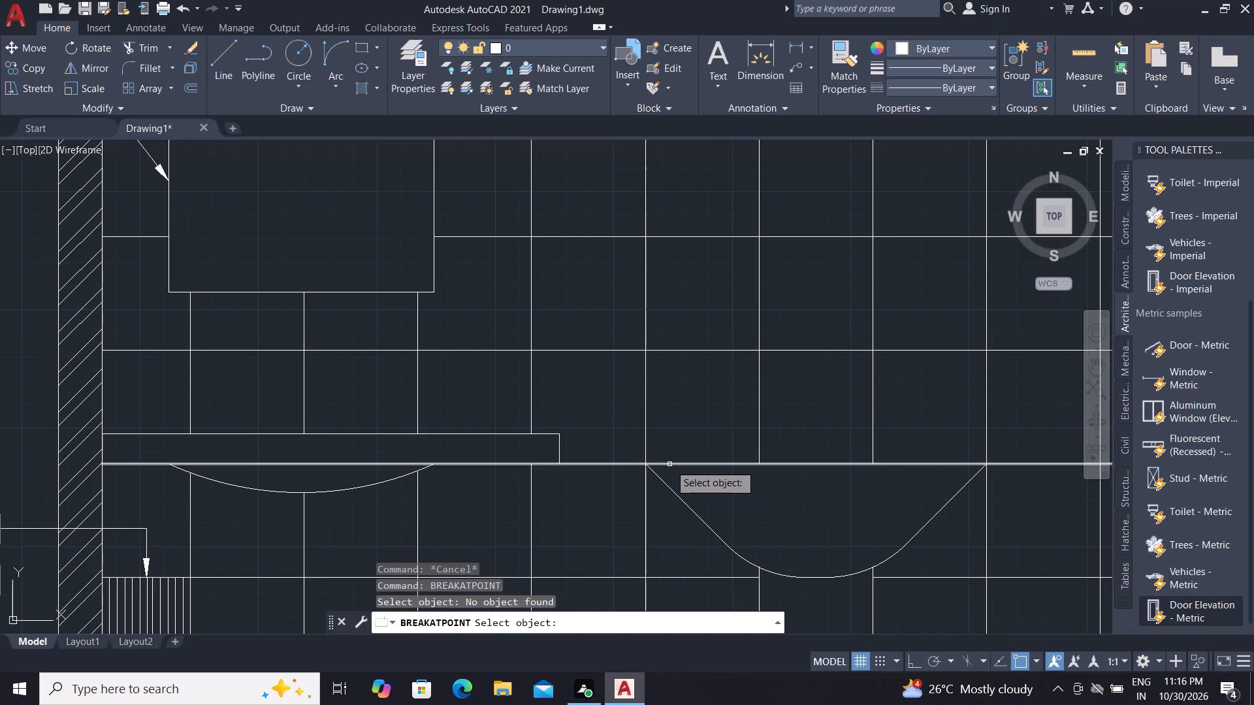
left_click(669, 464)
left_click(645, 462)
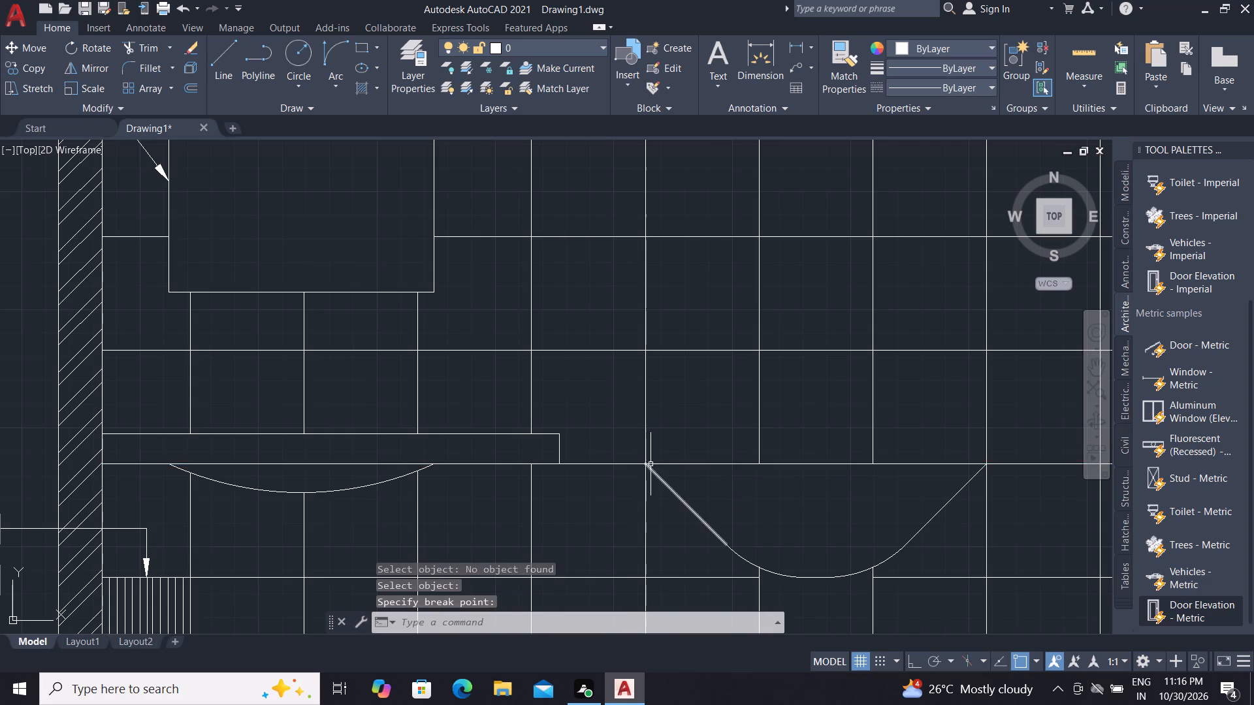
key("space")
left_click(683, 465)
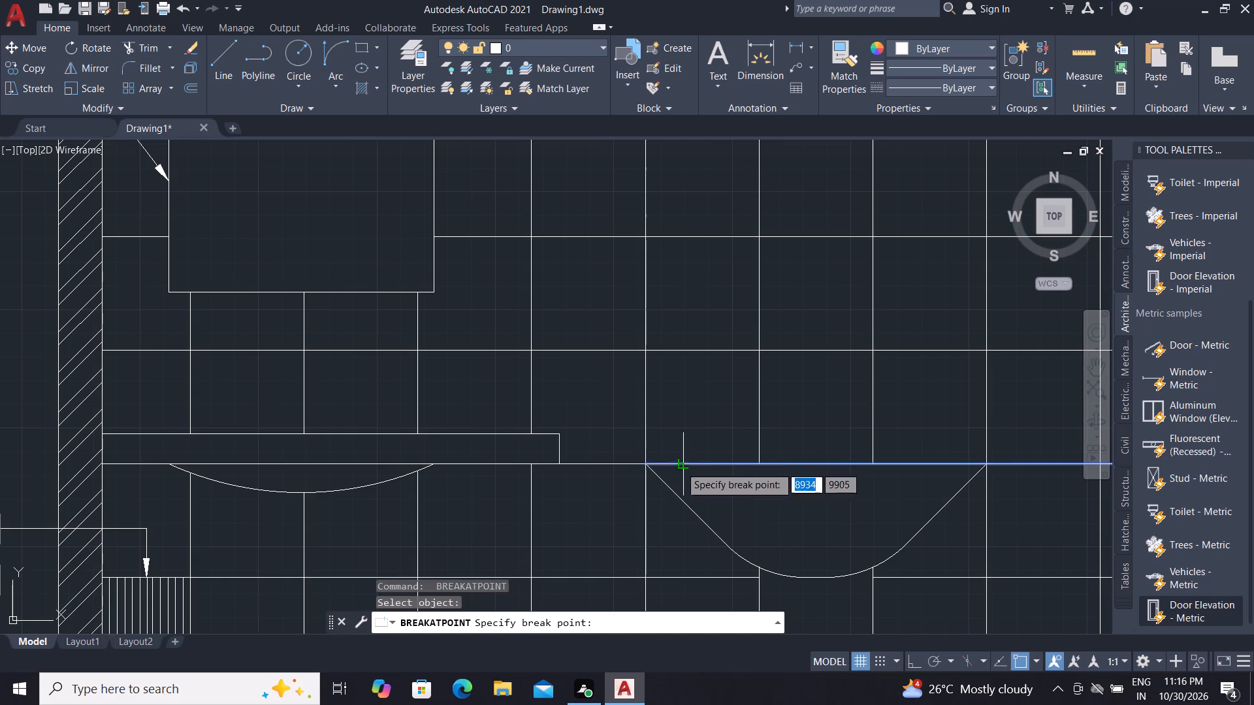
scroll(597, 469, "down", 1)
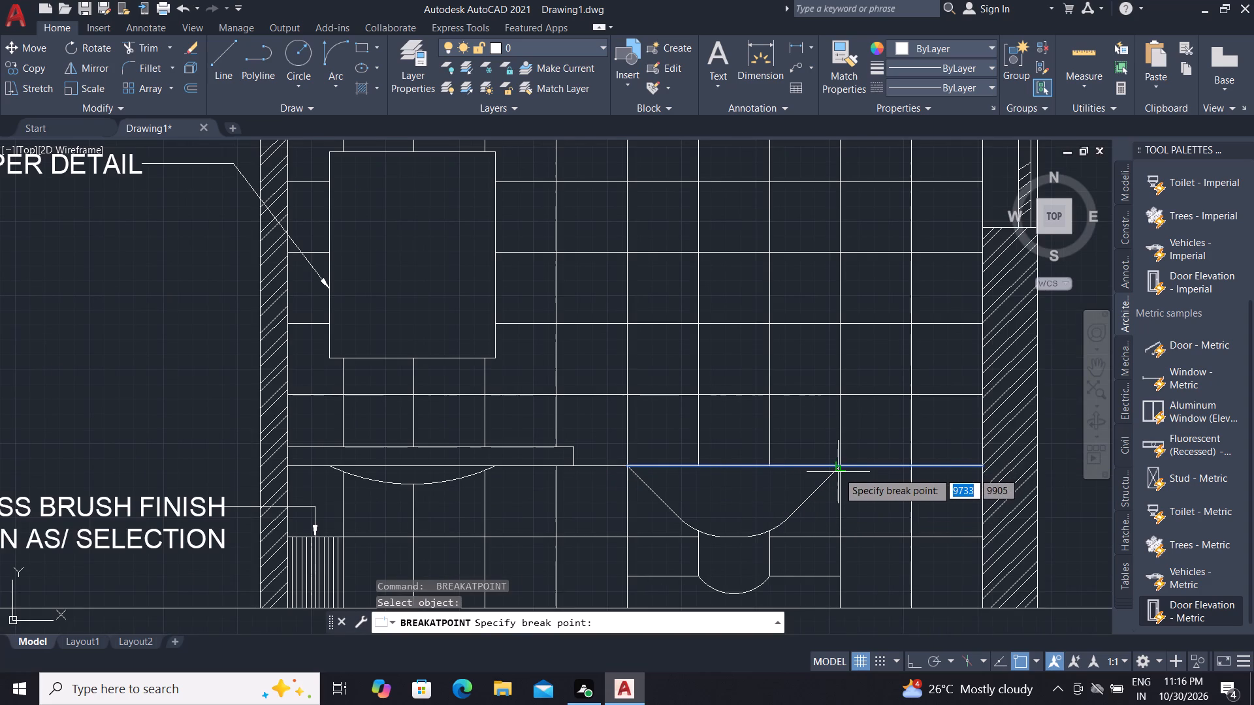
left_click(843, 465)
key("Escape")
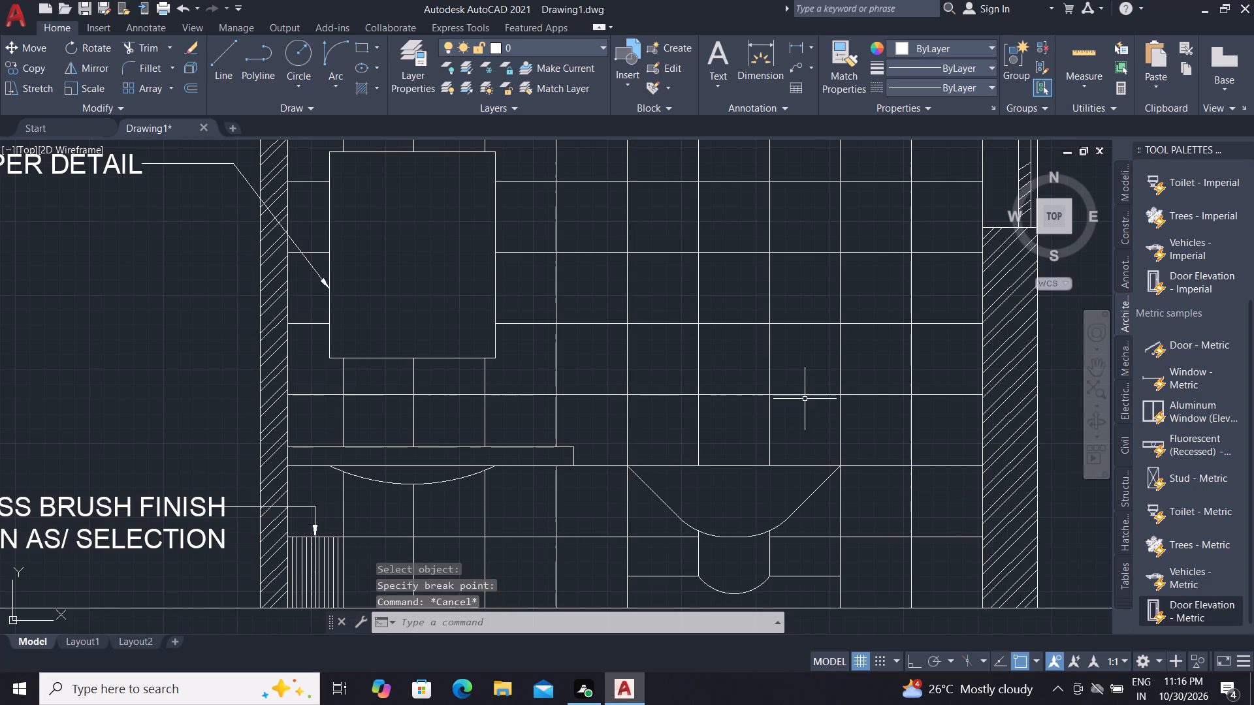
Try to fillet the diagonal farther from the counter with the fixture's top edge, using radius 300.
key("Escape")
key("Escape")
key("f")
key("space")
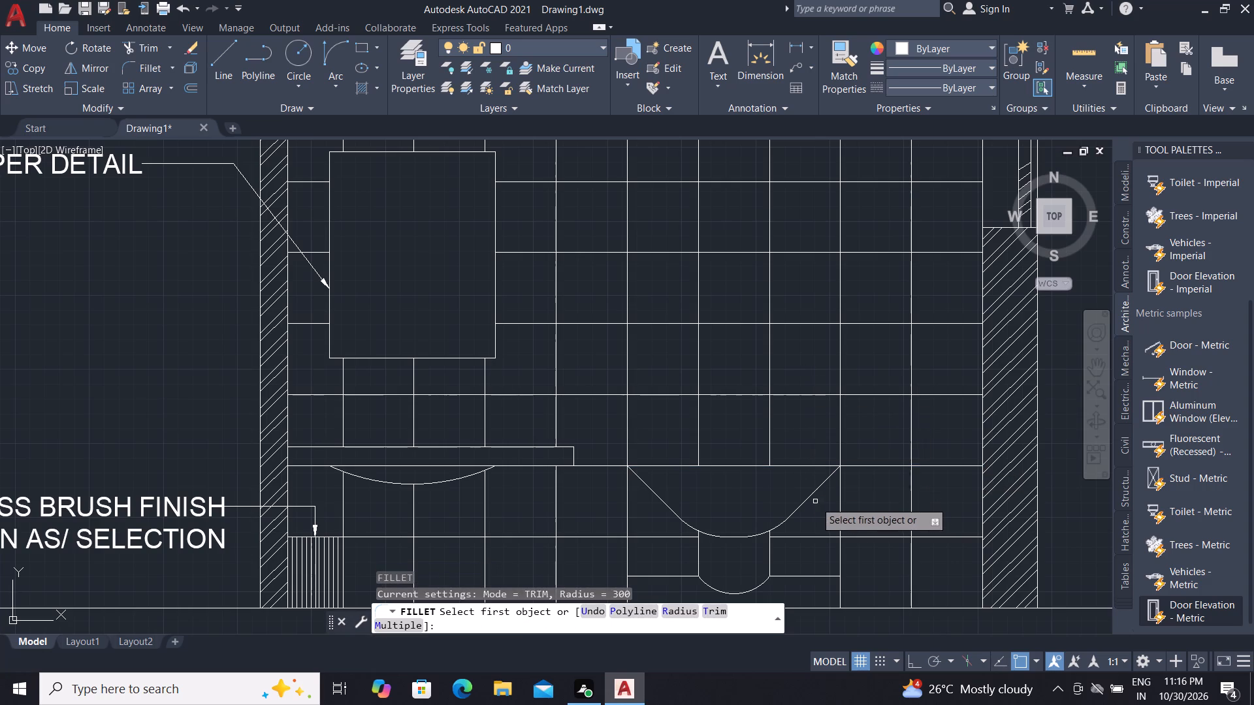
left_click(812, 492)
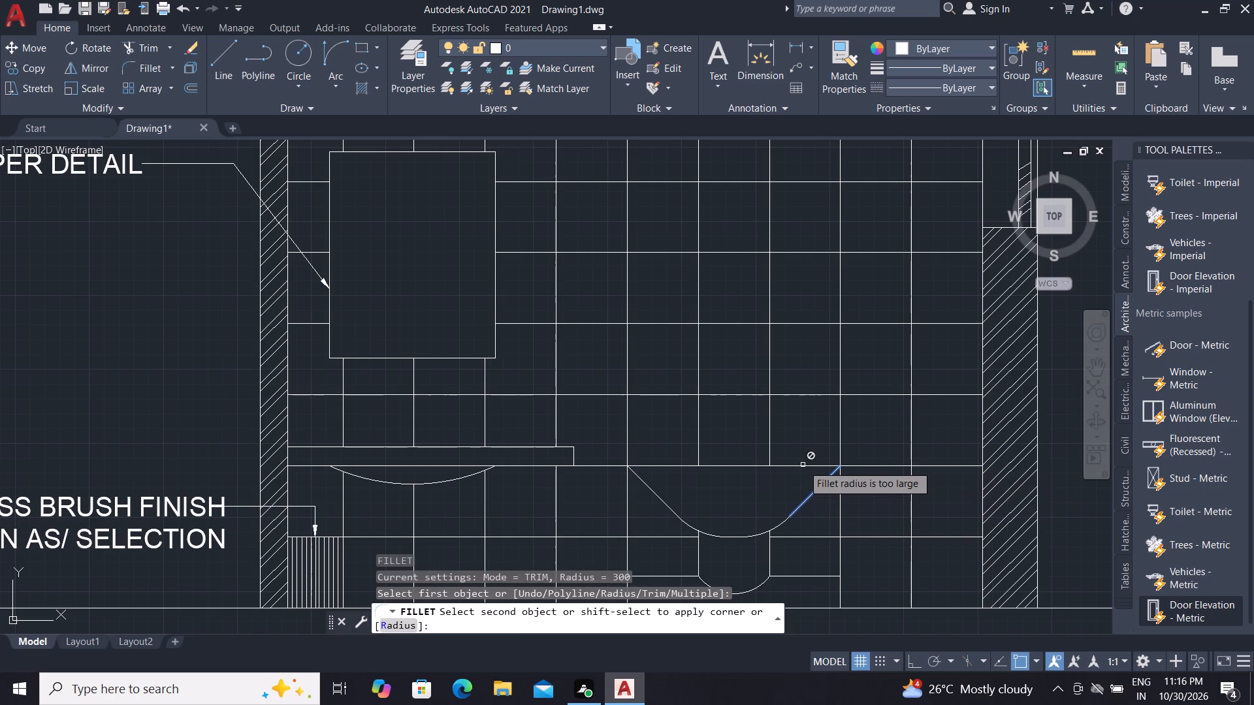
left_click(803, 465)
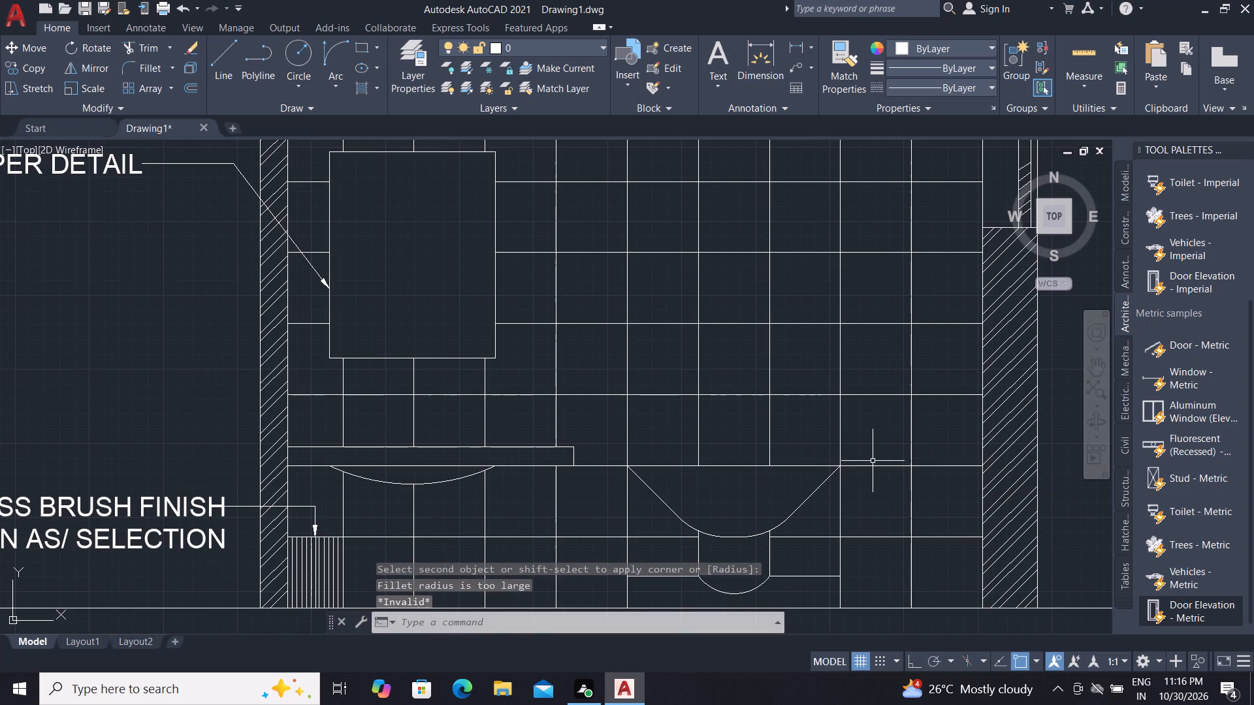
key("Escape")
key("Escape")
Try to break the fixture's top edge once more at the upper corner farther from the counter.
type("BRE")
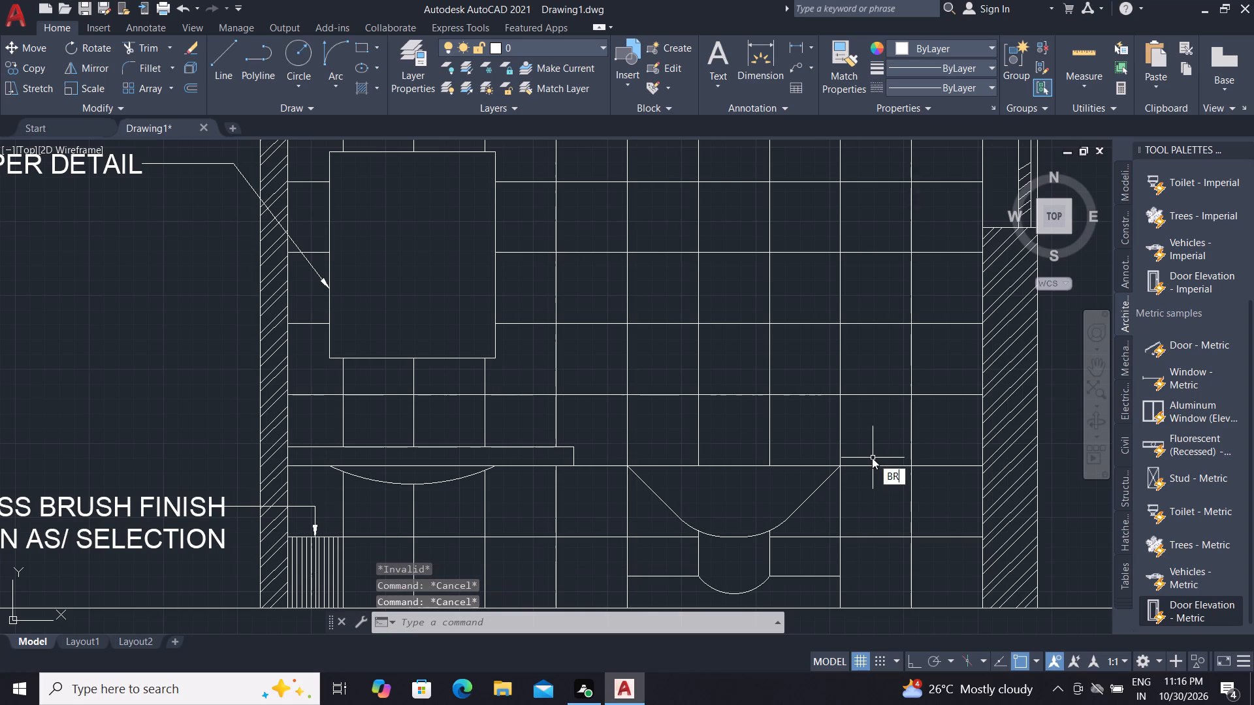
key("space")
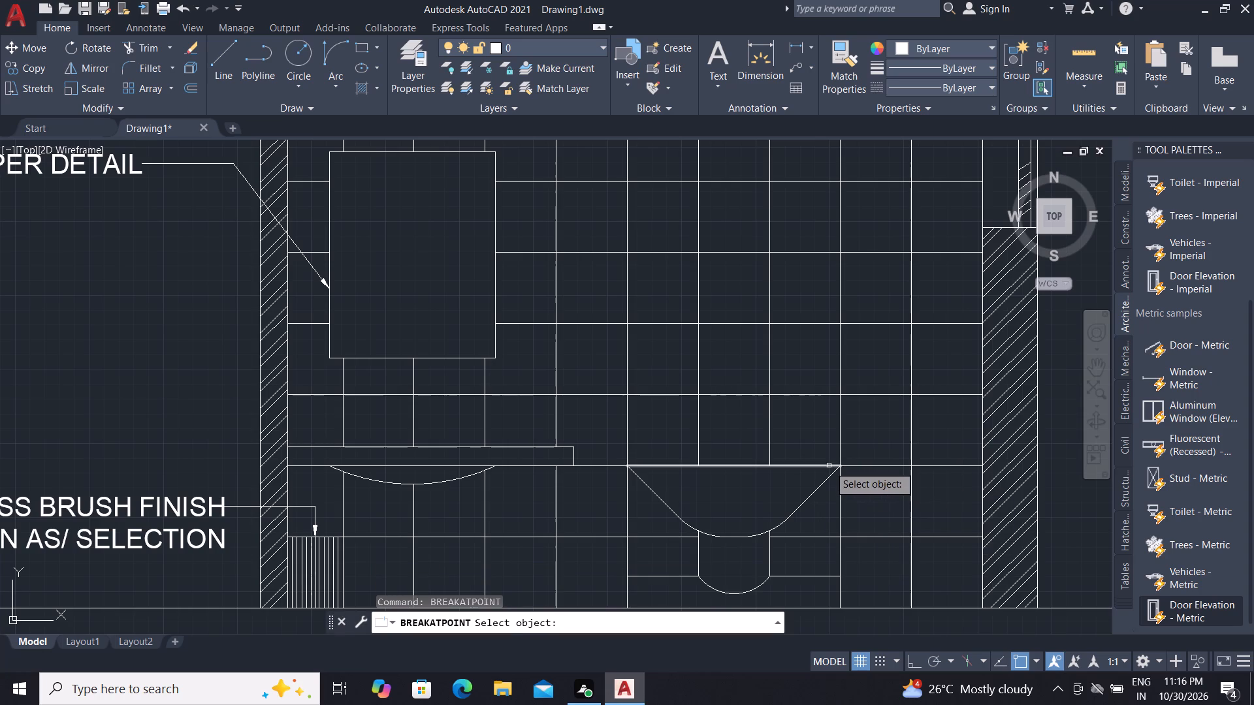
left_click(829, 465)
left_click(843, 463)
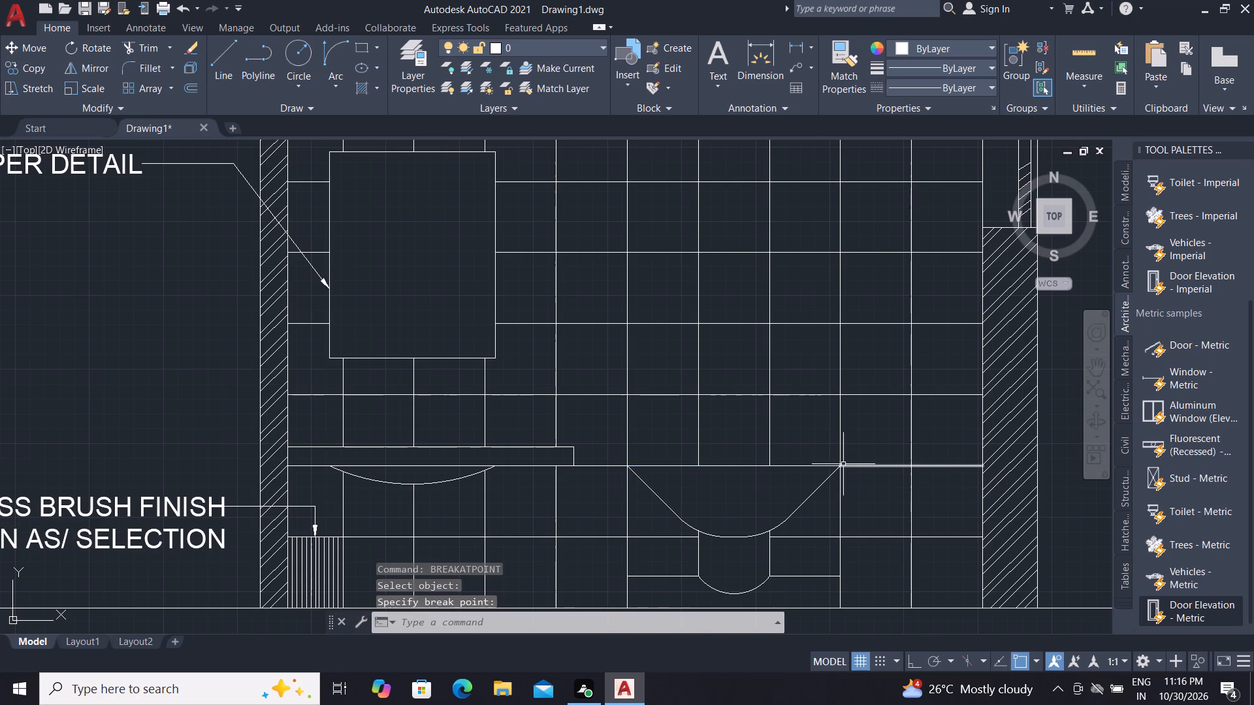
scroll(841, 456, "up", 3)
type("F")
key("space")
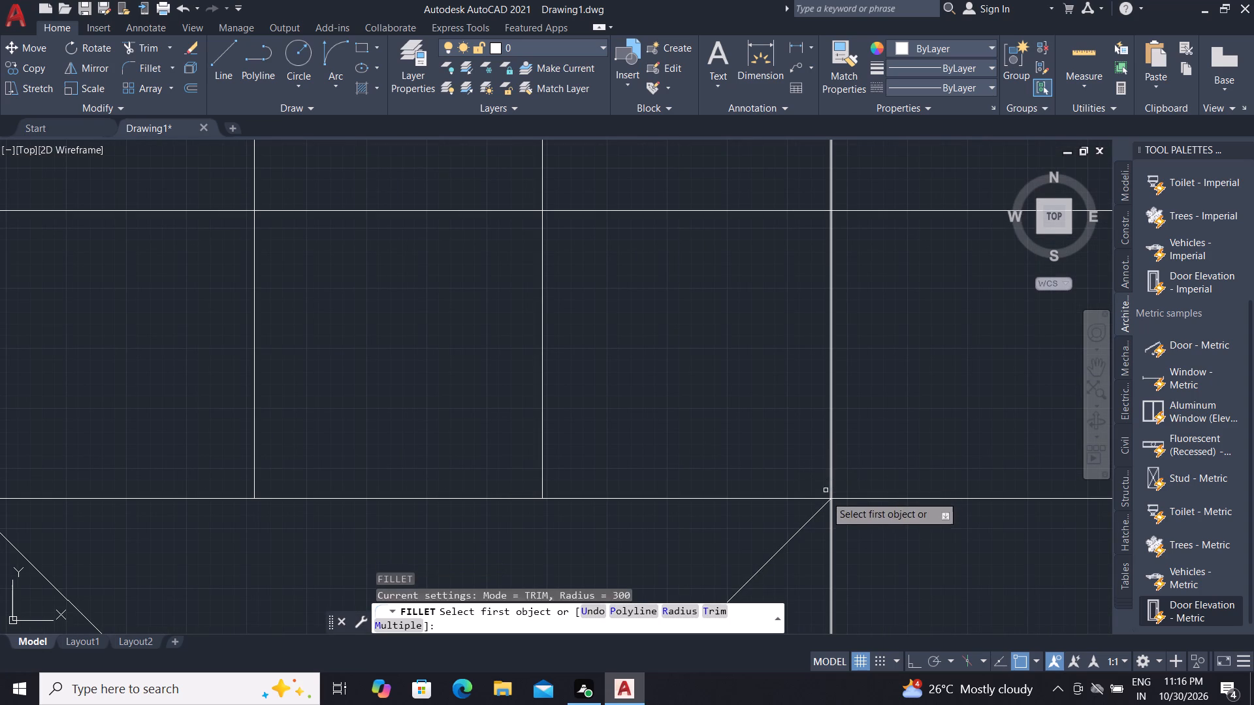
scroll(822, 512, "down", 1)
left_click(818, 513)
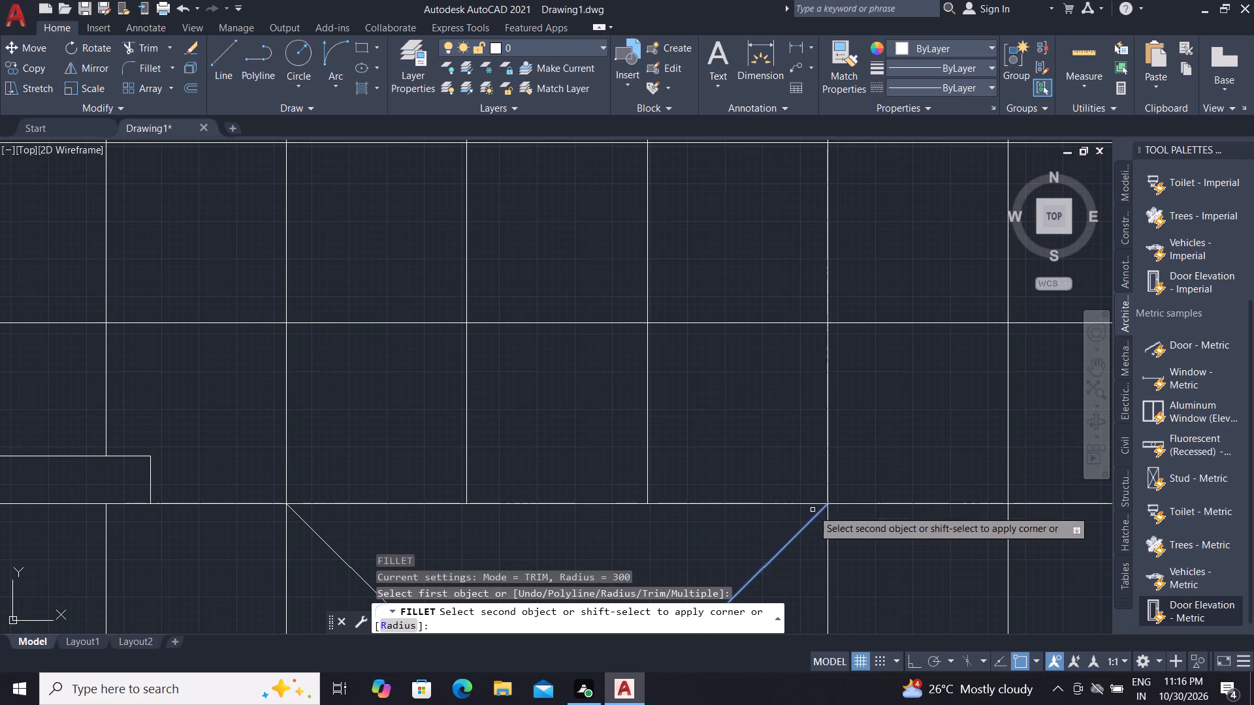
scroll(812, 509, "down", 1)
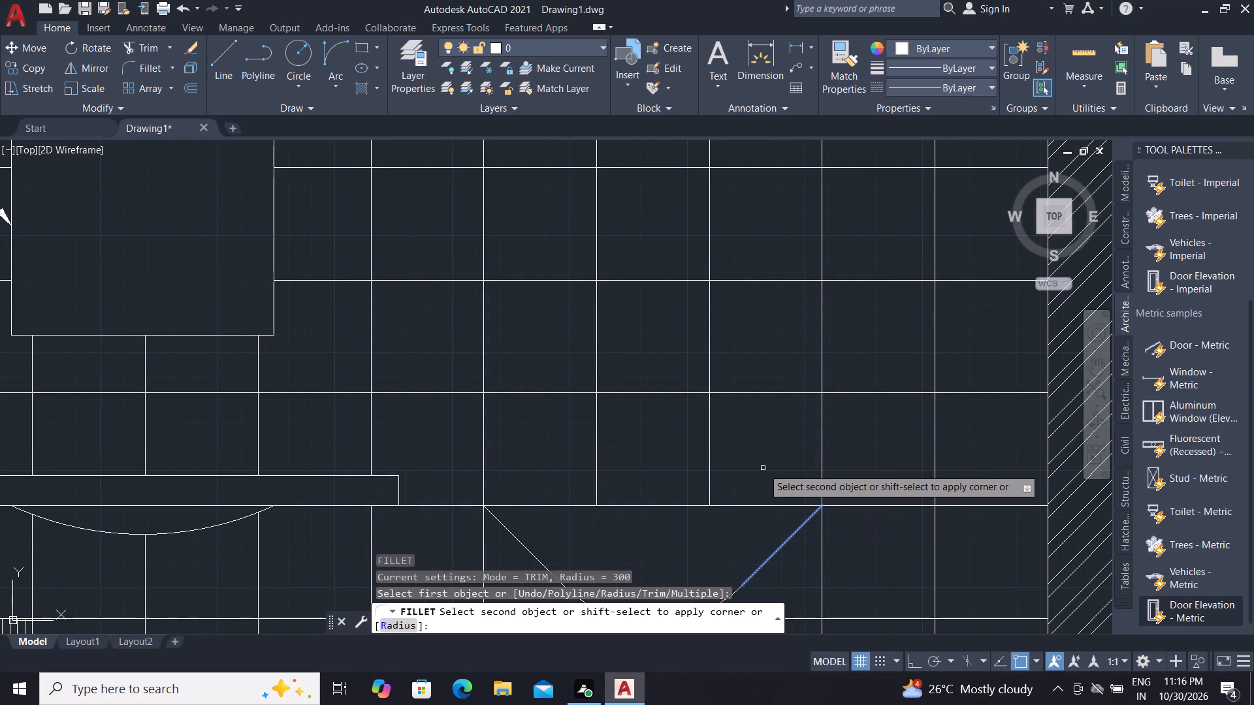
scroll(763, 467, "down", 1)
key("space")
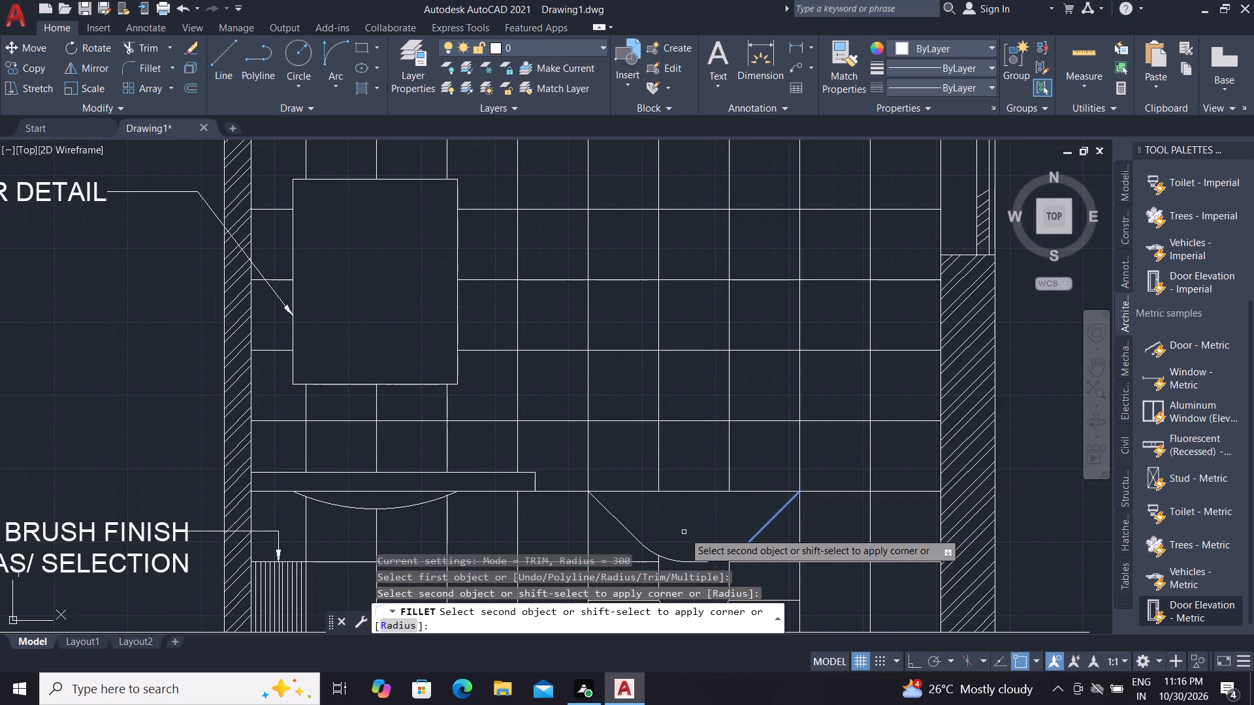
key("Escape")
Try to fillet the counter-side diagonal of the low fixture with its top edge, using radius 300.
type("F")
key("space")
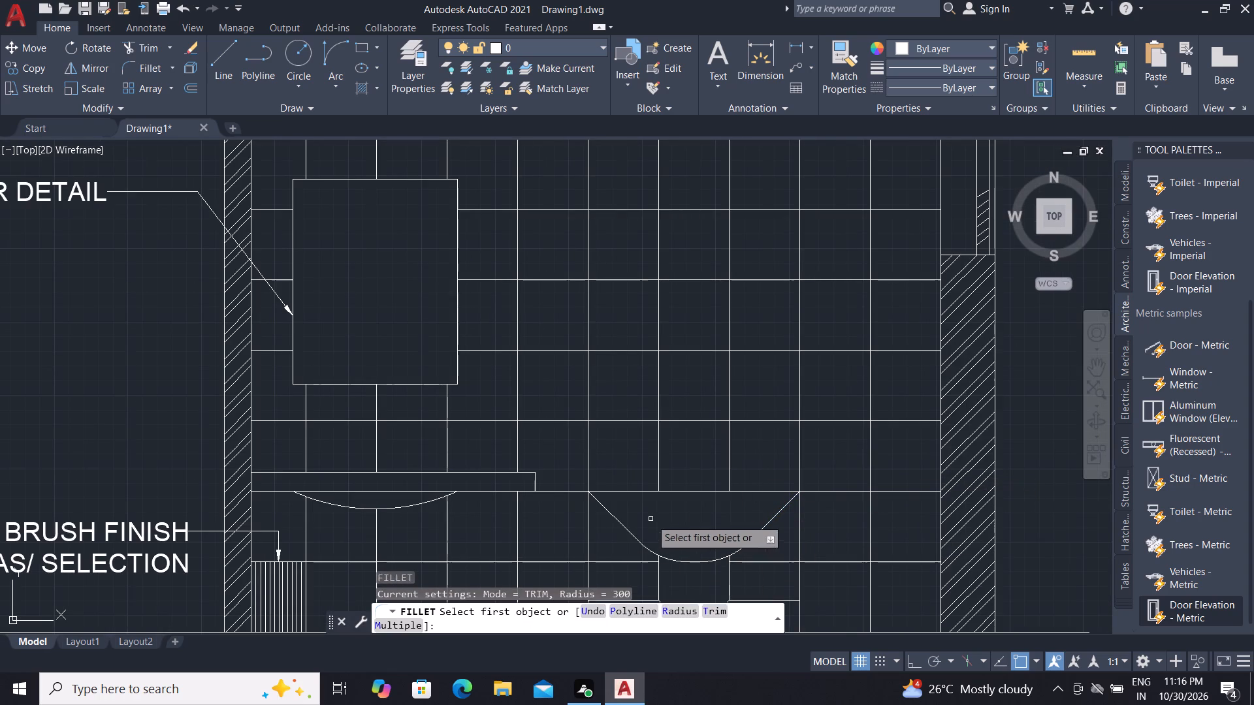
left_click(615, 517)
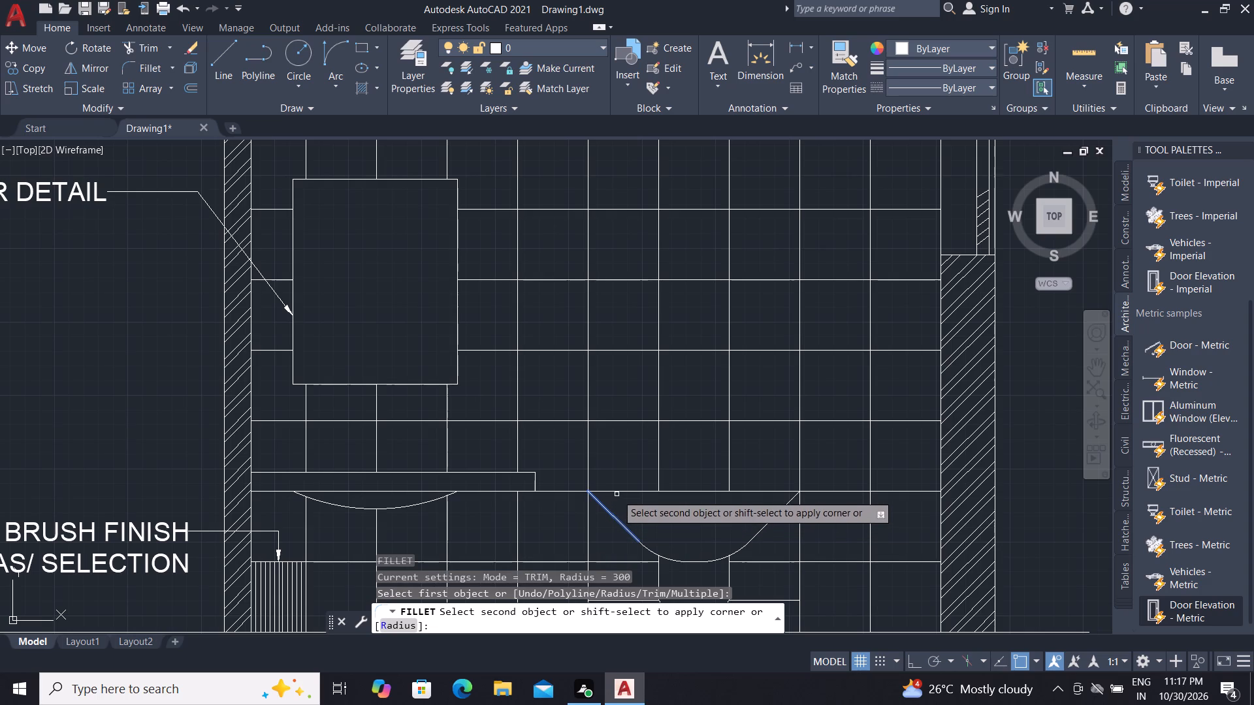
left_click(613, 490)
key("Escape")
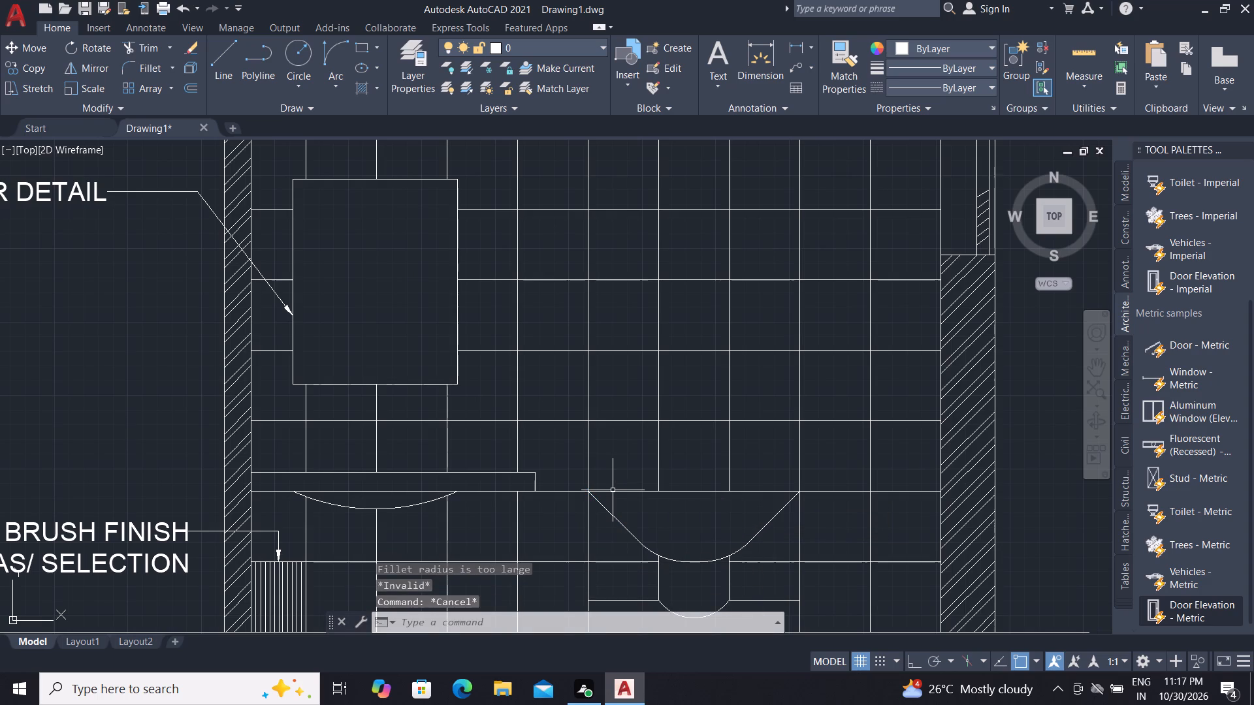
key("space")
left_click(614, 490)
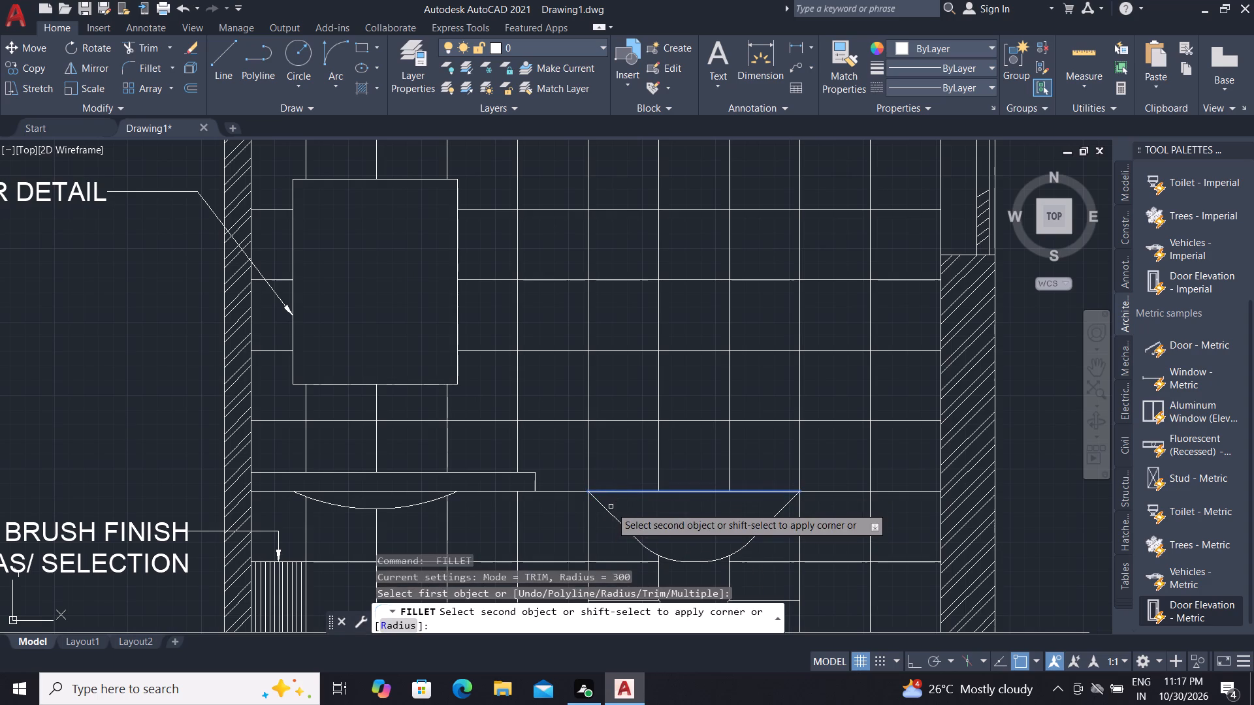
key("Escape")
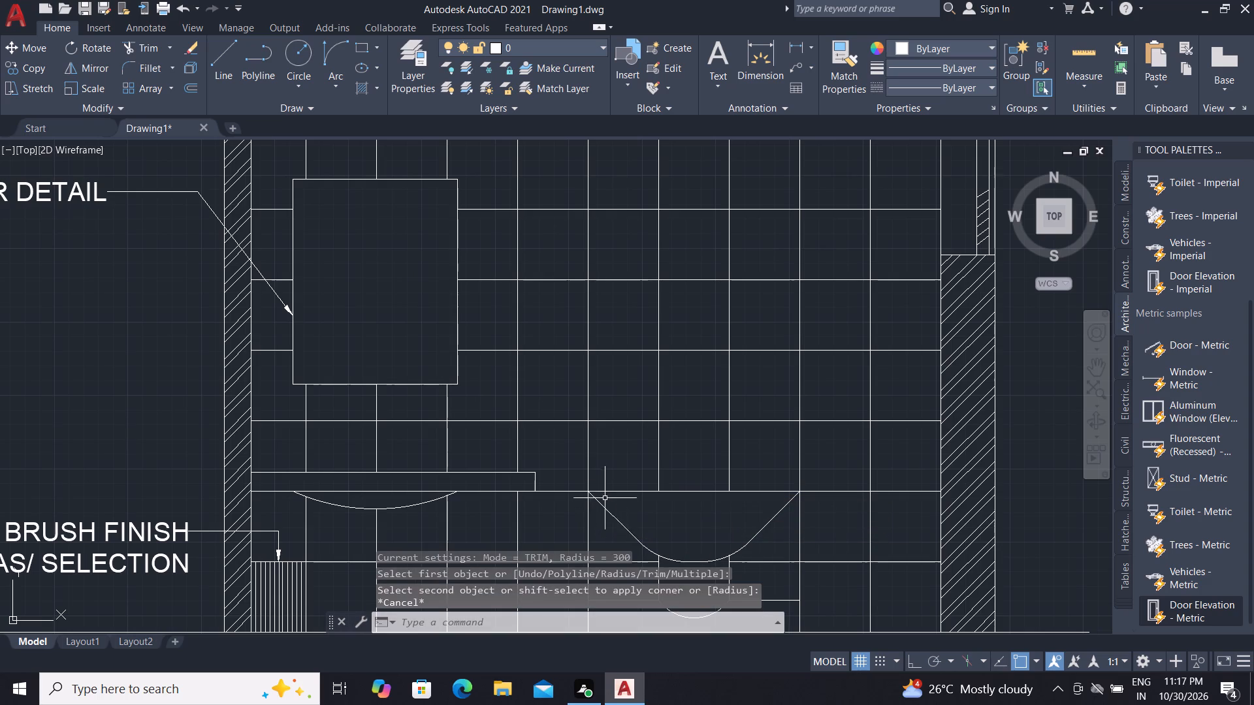
Add a vertical linear dimension from the floor line to the lower end of the 1100 dimension, aligned with it, with Ortho on.
scroll(605, 497, "down", 2)
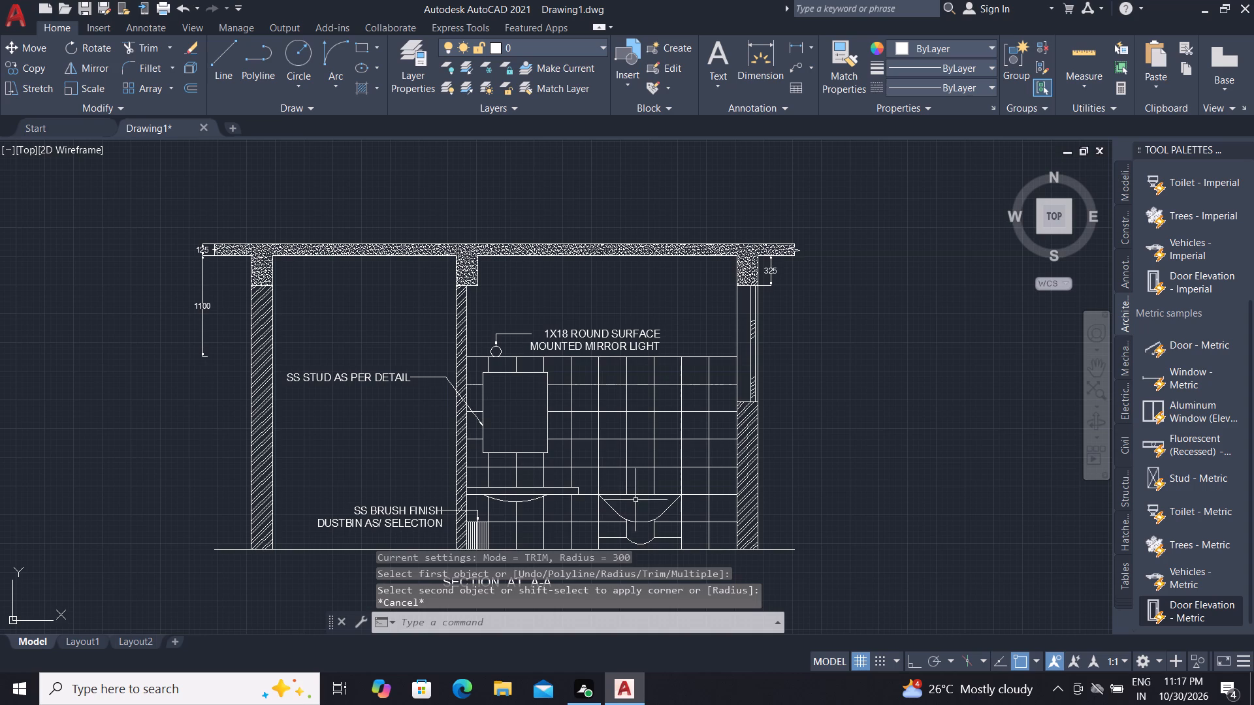
scroll(654, 495, "down", 1)
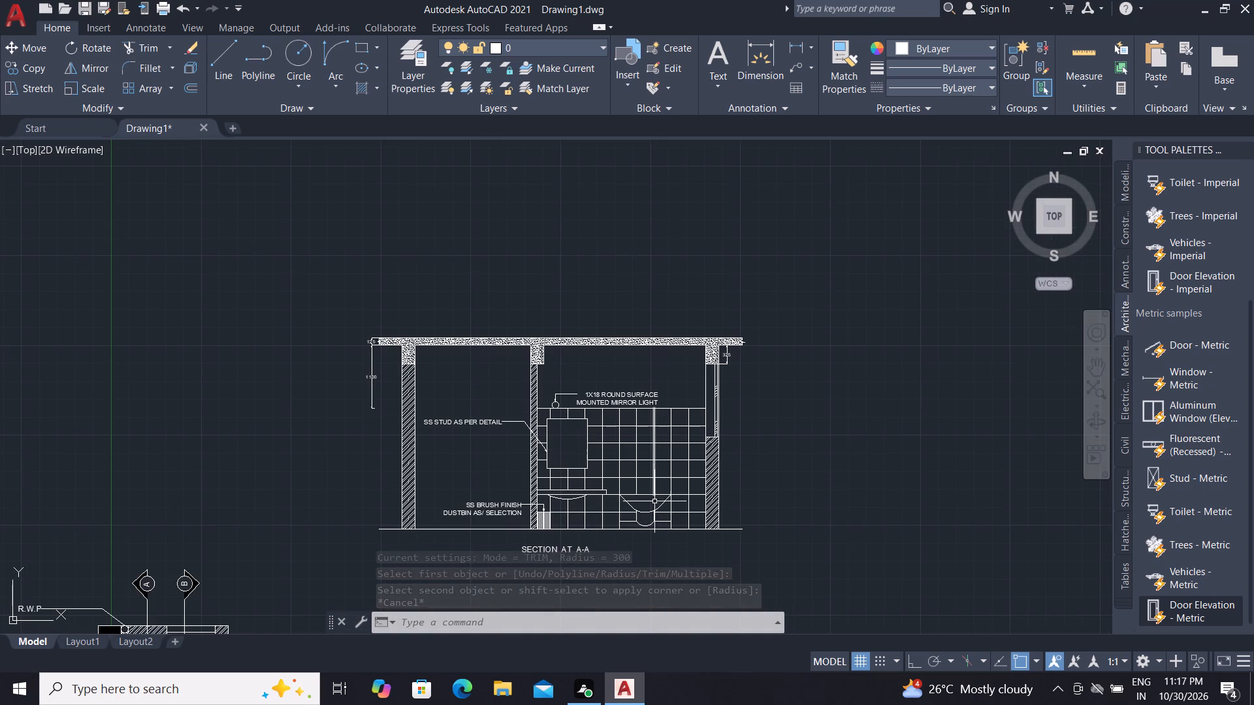
scroll(672, 445, "down", 1)
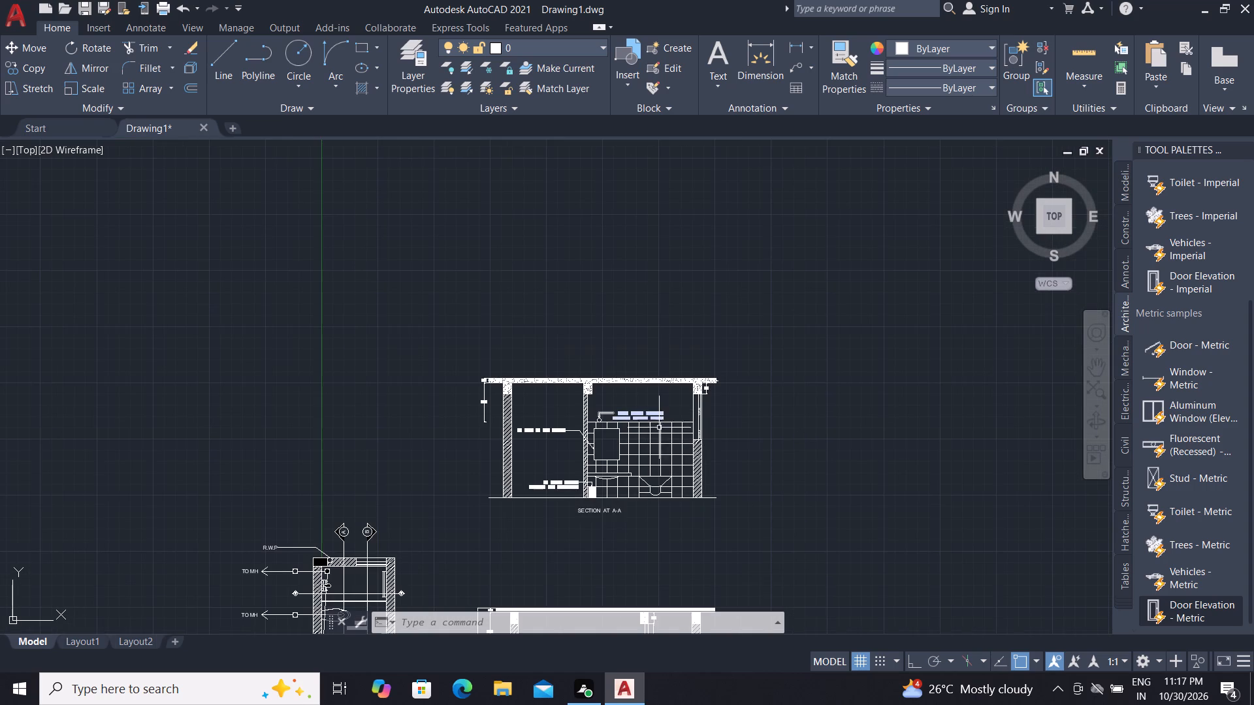
scroll(605, 513, "up", 2)
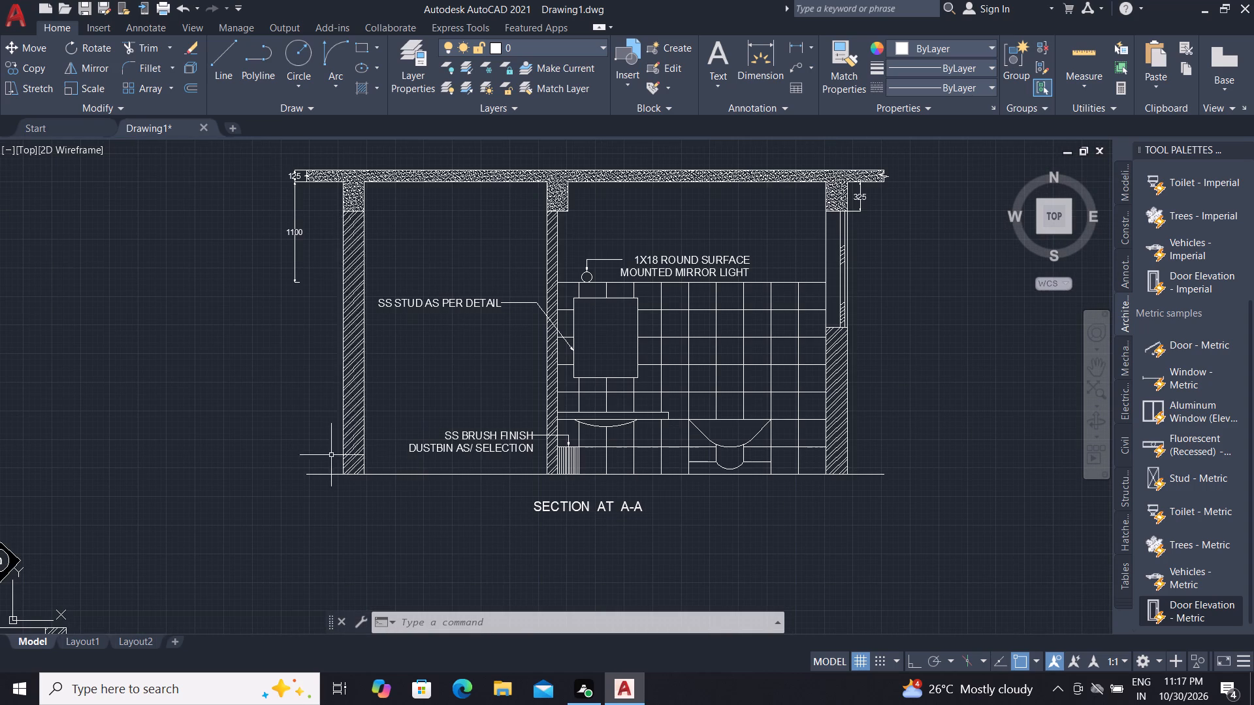
left_click(797, 44)
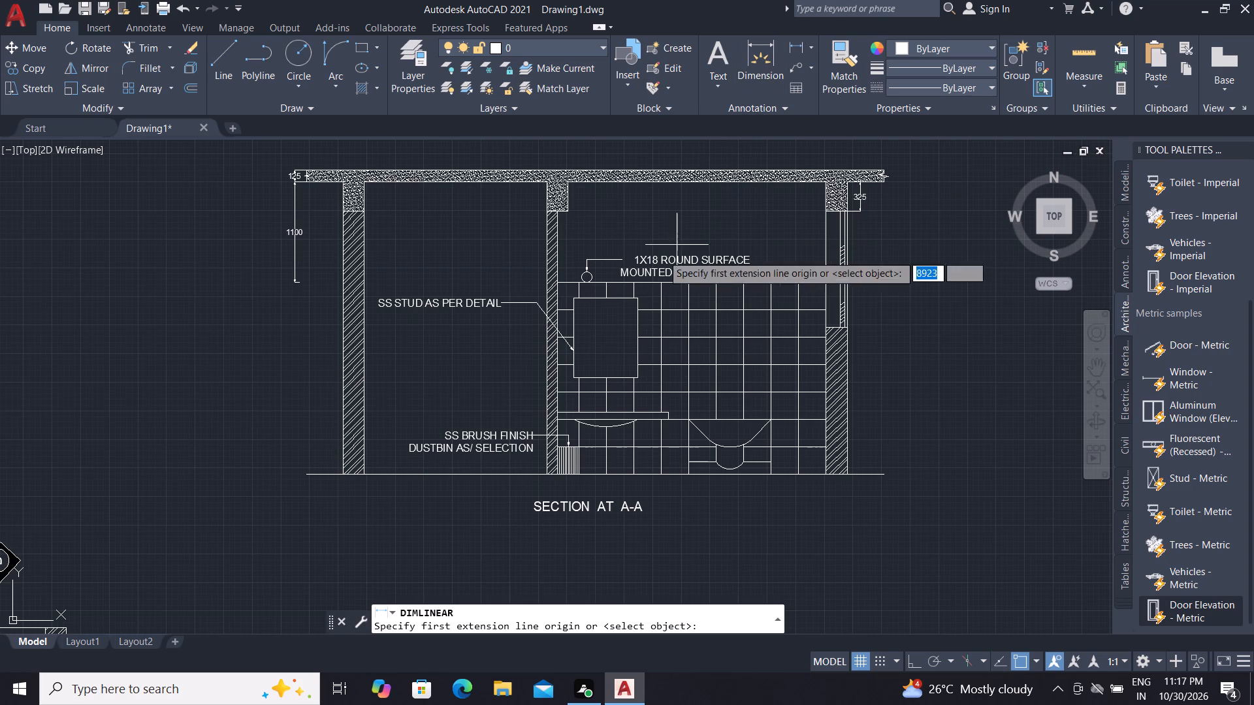
left_click(306, 475)
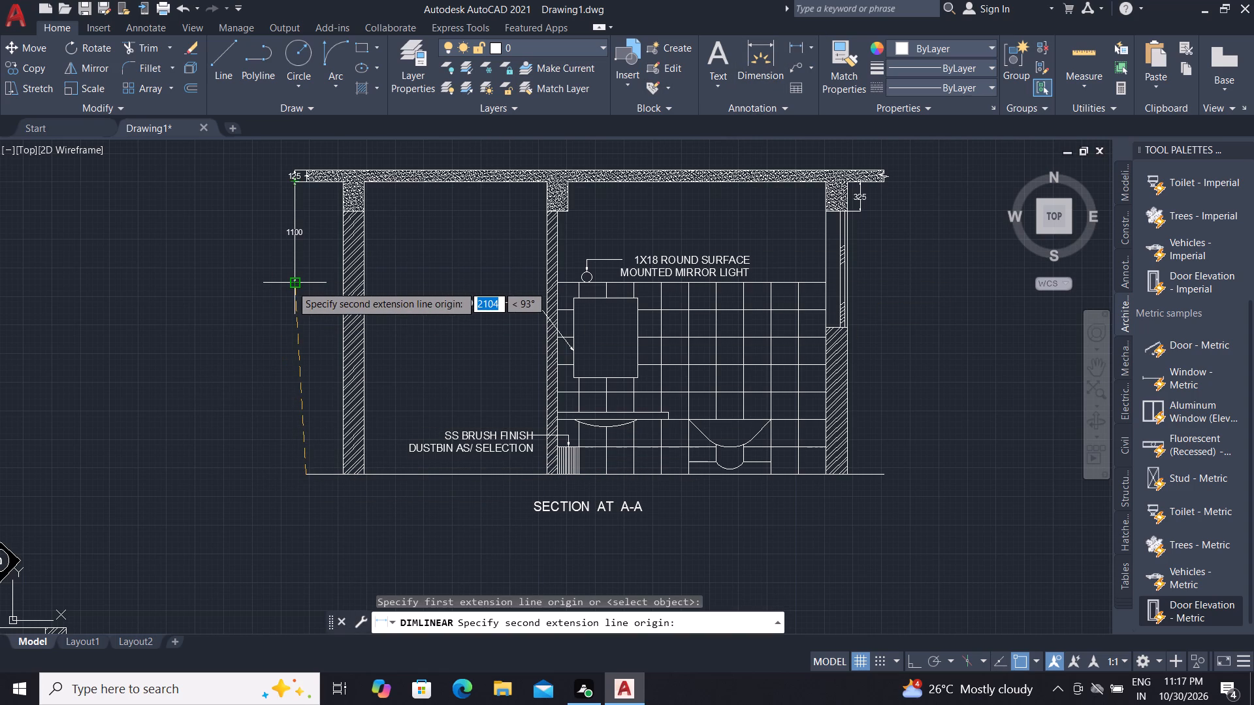
scroll(291, 285, "up", 4)
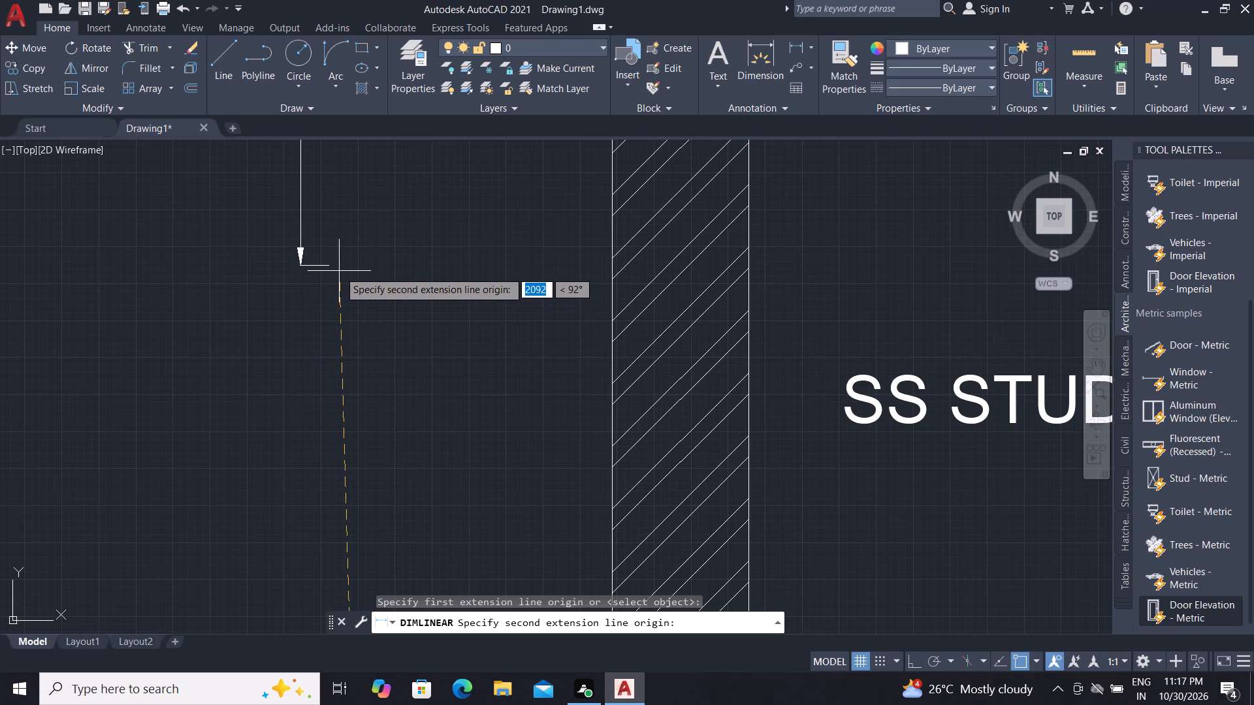
key("F8")
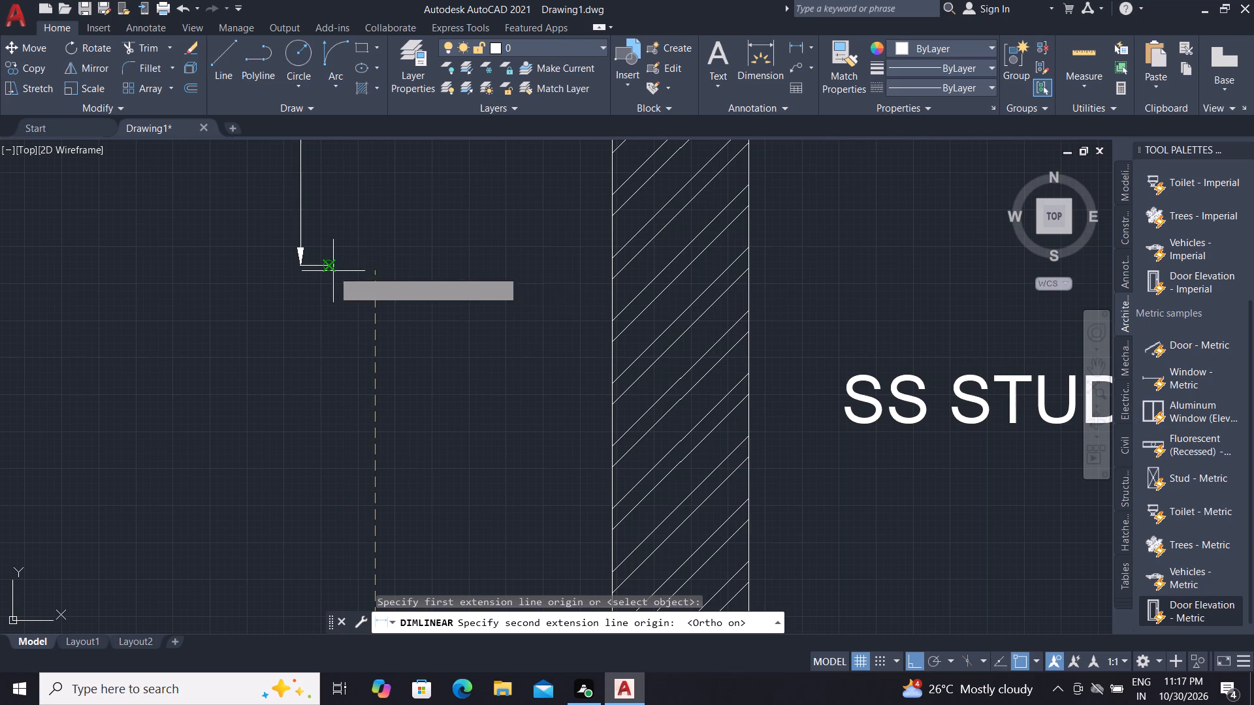
left_click(329, 268)
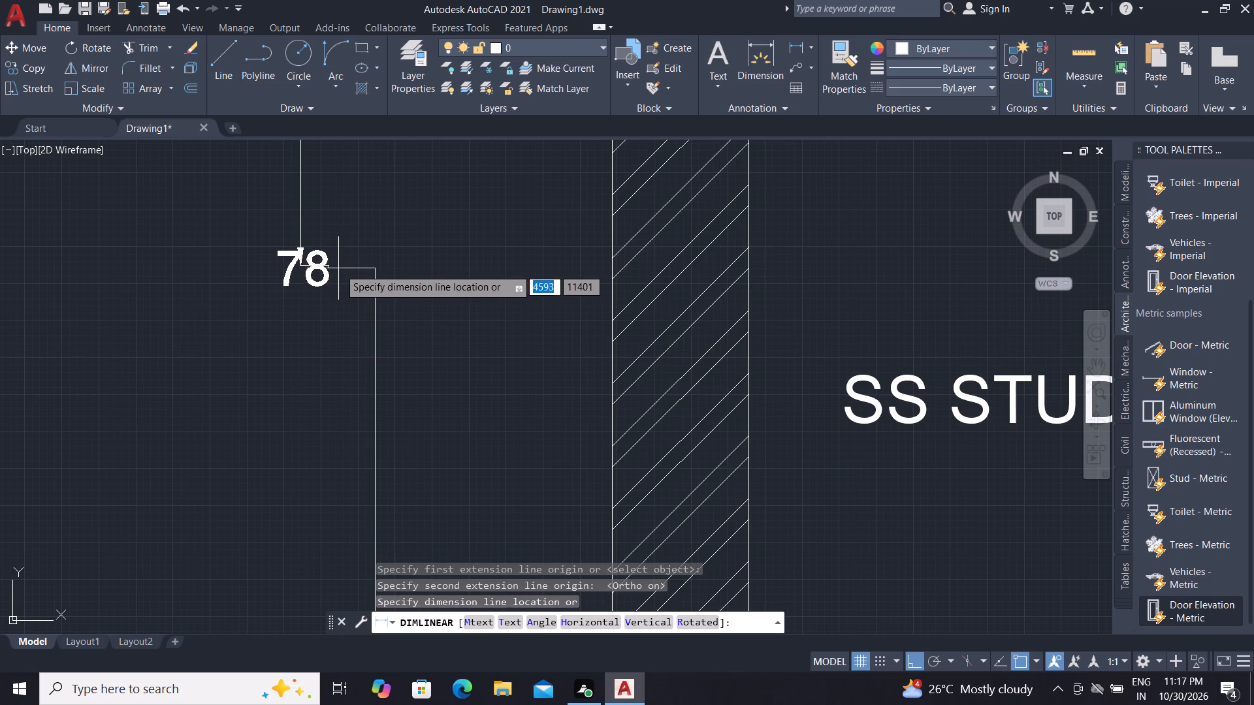
left_click(302, 272)
Match the properties of the 1100 dimension onto the new vertical dimension directly below it.
scroll(383, 321, "down", 3)
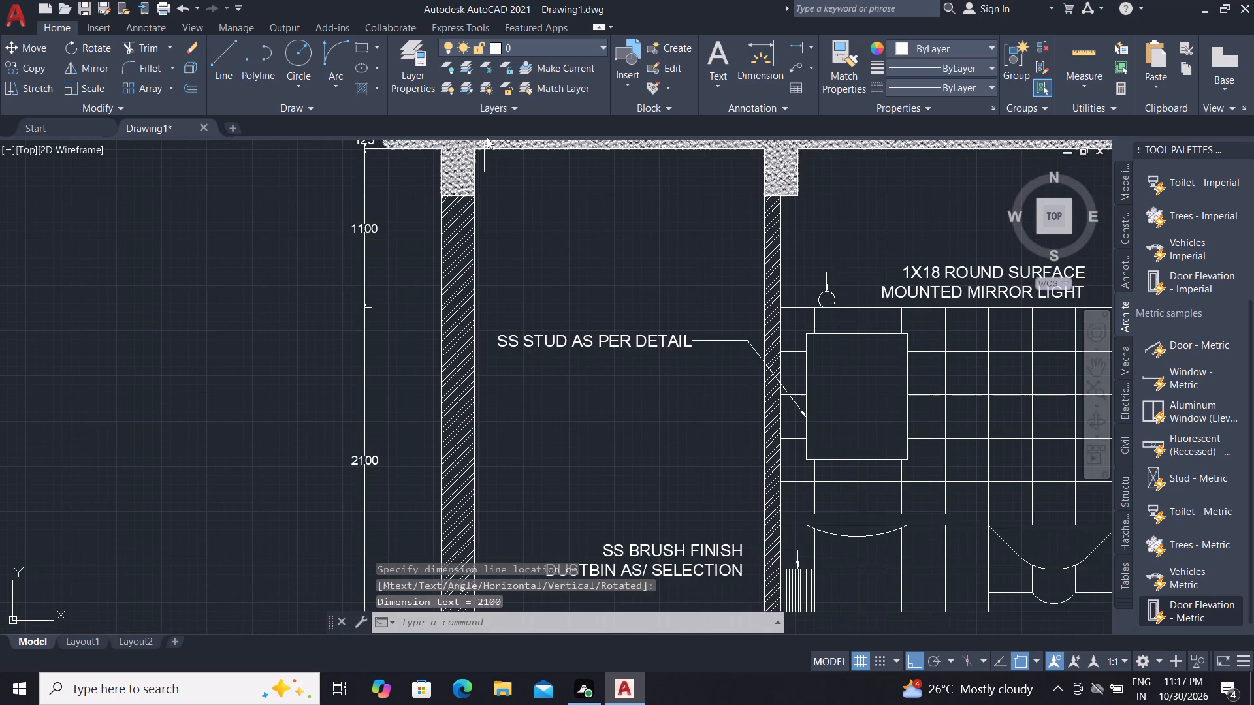
left_click(837, 72)
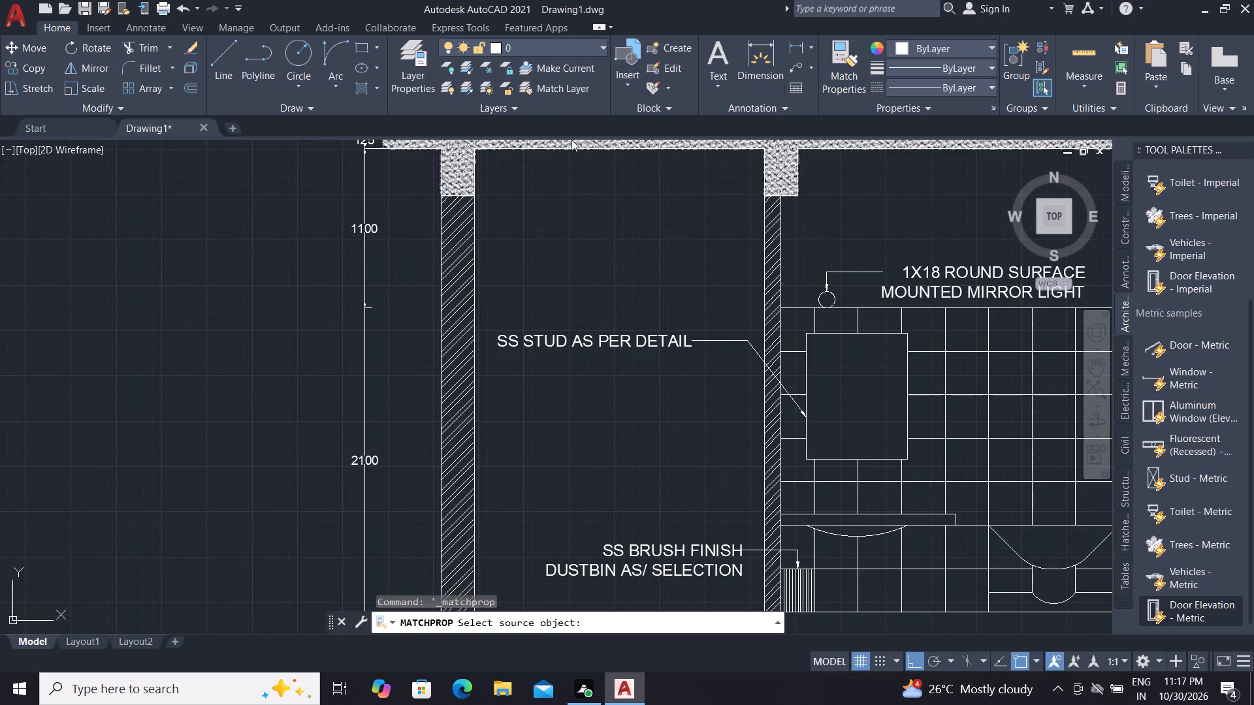
left_click(363, 237)
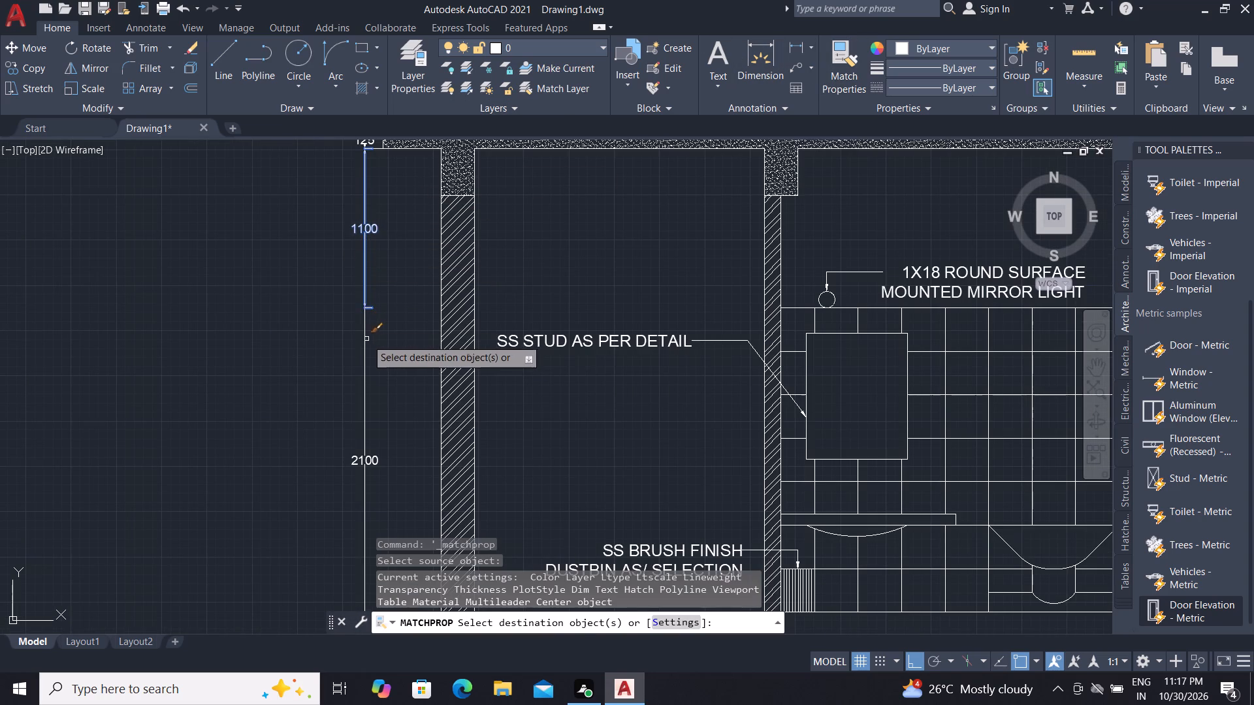
left_click(364, 339)
key("Escape")
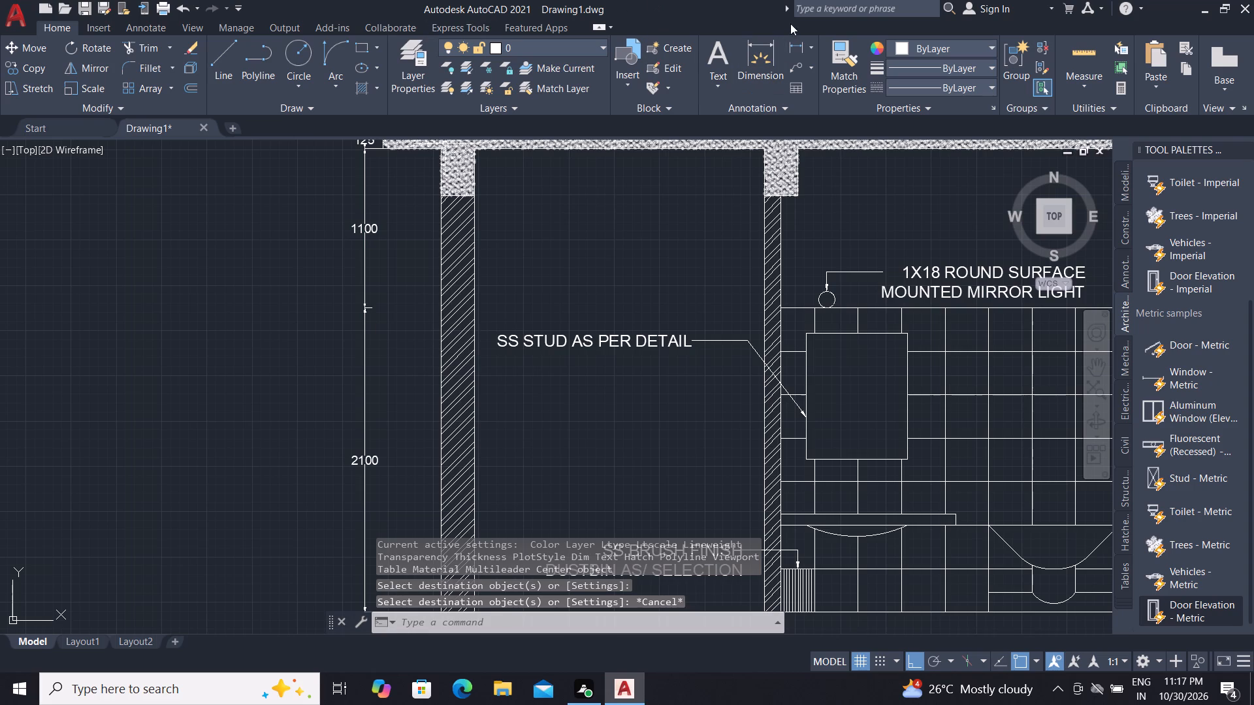
Add an overall vertical dimension from the slab's top down to the floor line, placed outside the existing dimension chain.
left_click(796, 43)
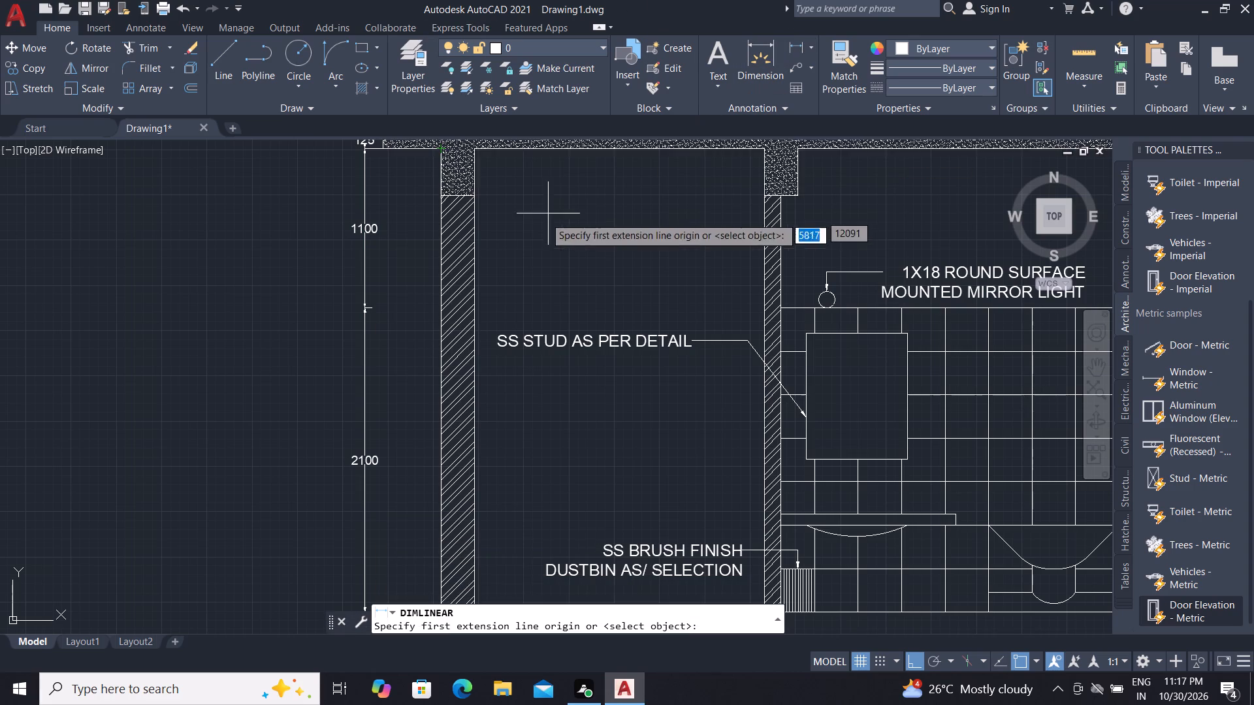
scroll(501, 258, "down", 1)
scroll(406, 183, "up", 2)
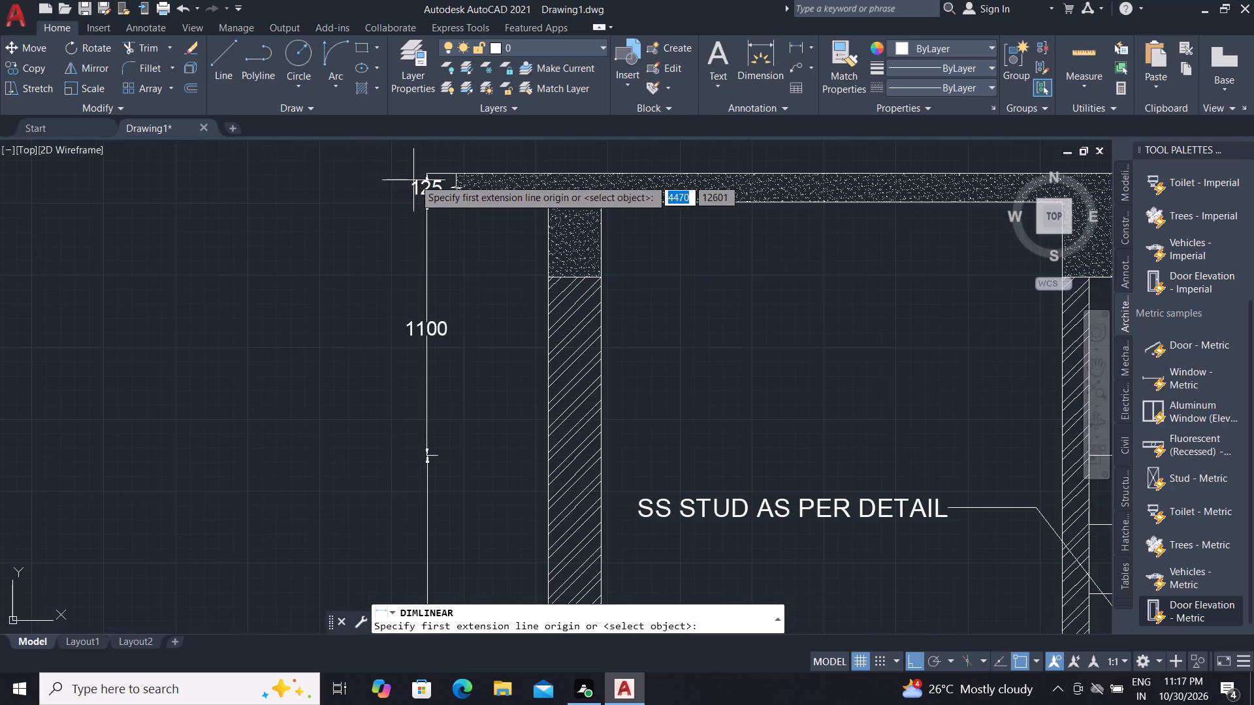
scroll(416, 178, "up", 3)
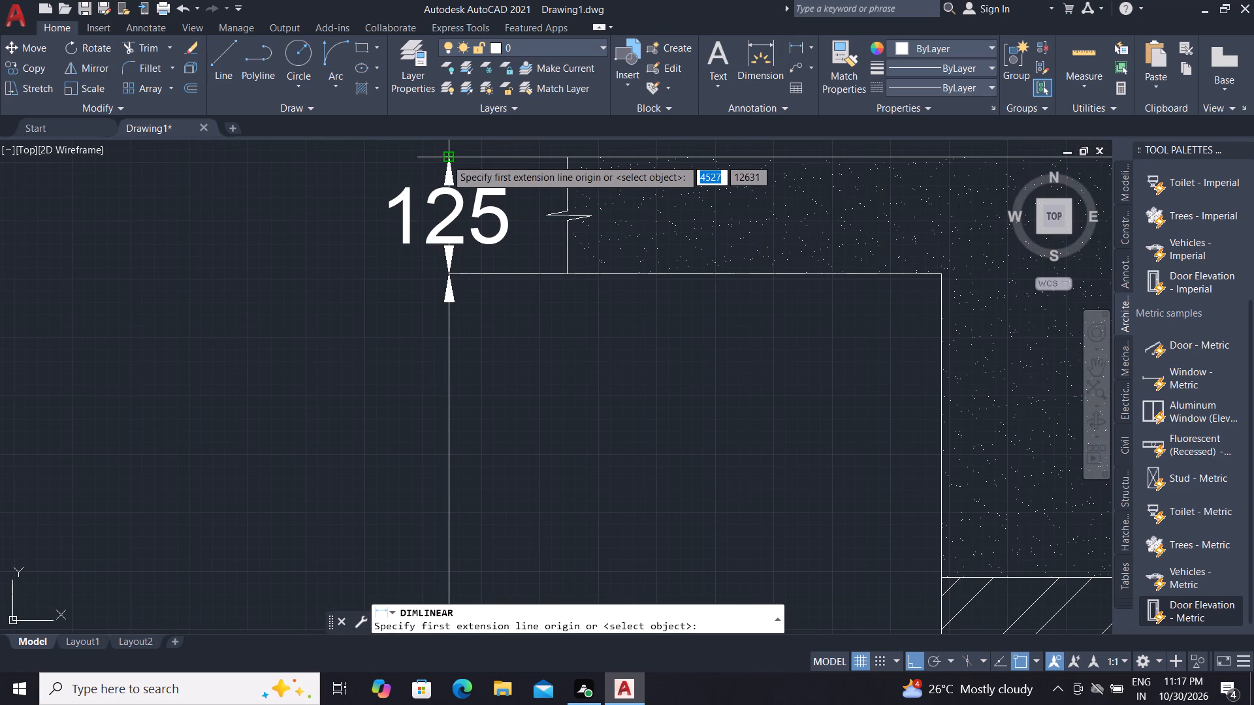
left_click(345, 155)
scroll(332, 206, "down", 2)
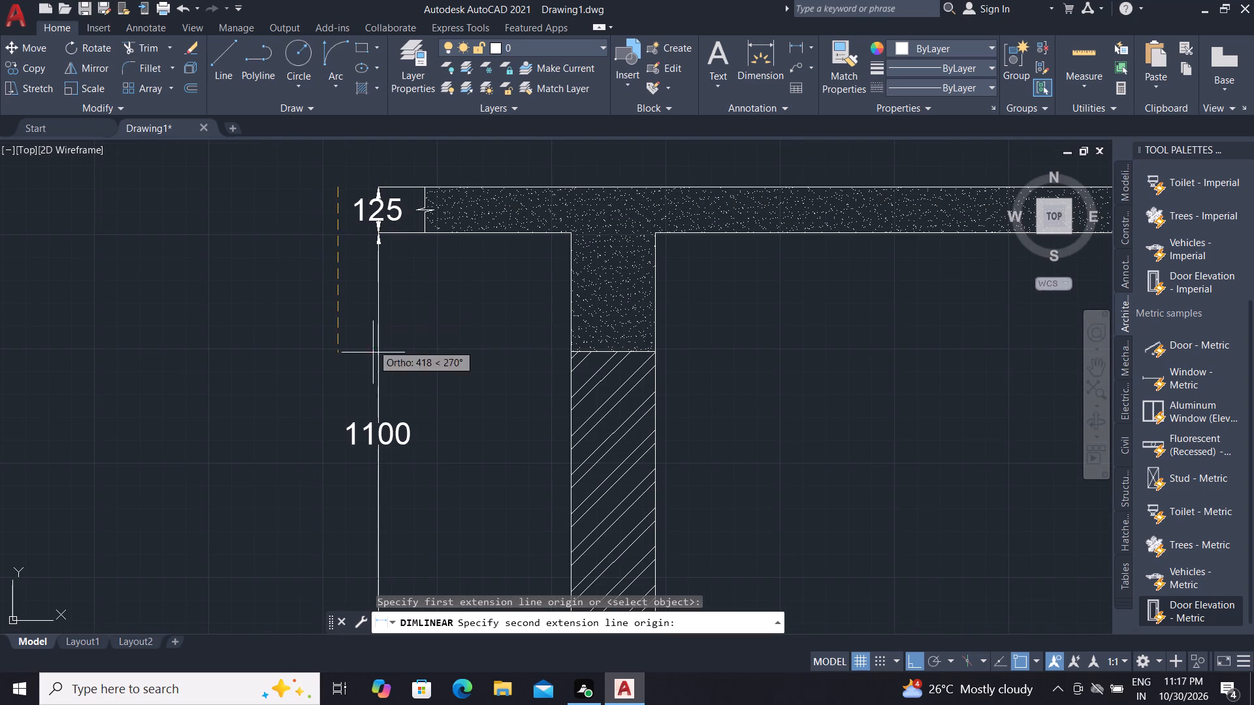
scroll(341, 329, "down", 2)
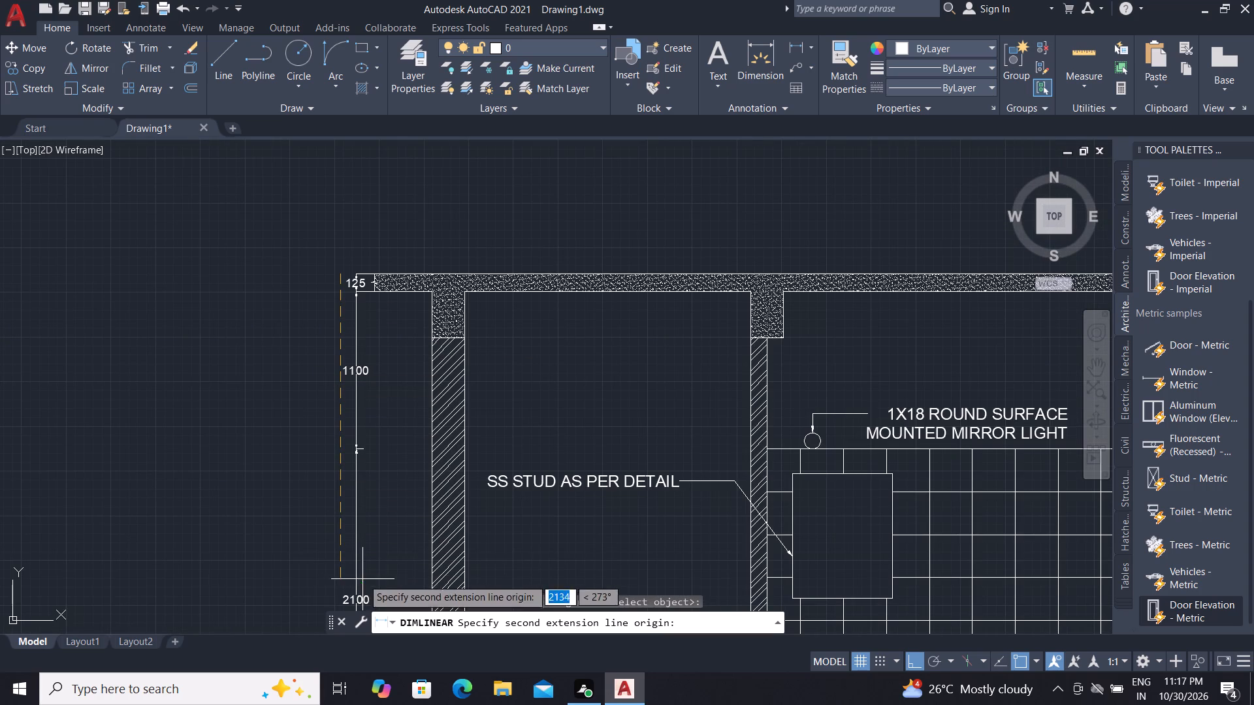
scroll(328, 516, "down", 2)
scroll(327, 450, "down", 1)
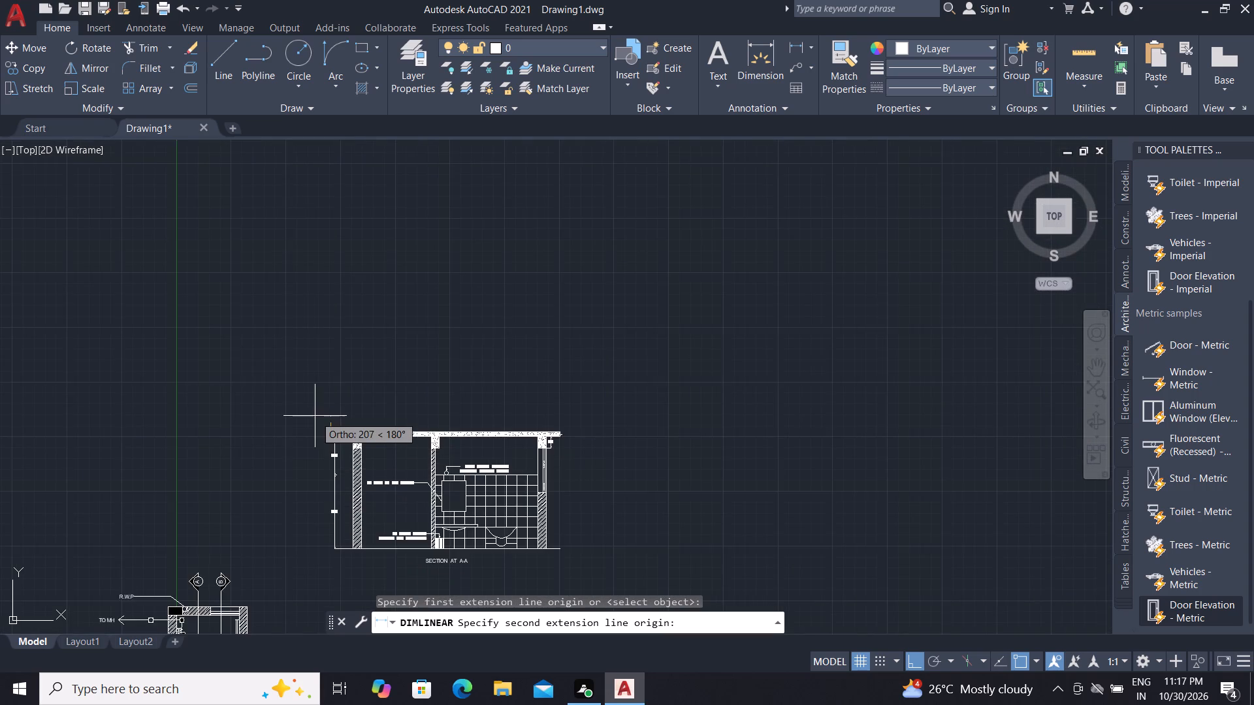
scroll(315, 413, "down", 1)
scroll(314, 509, "up", 3)
scroll(347, 460, "up", 2)
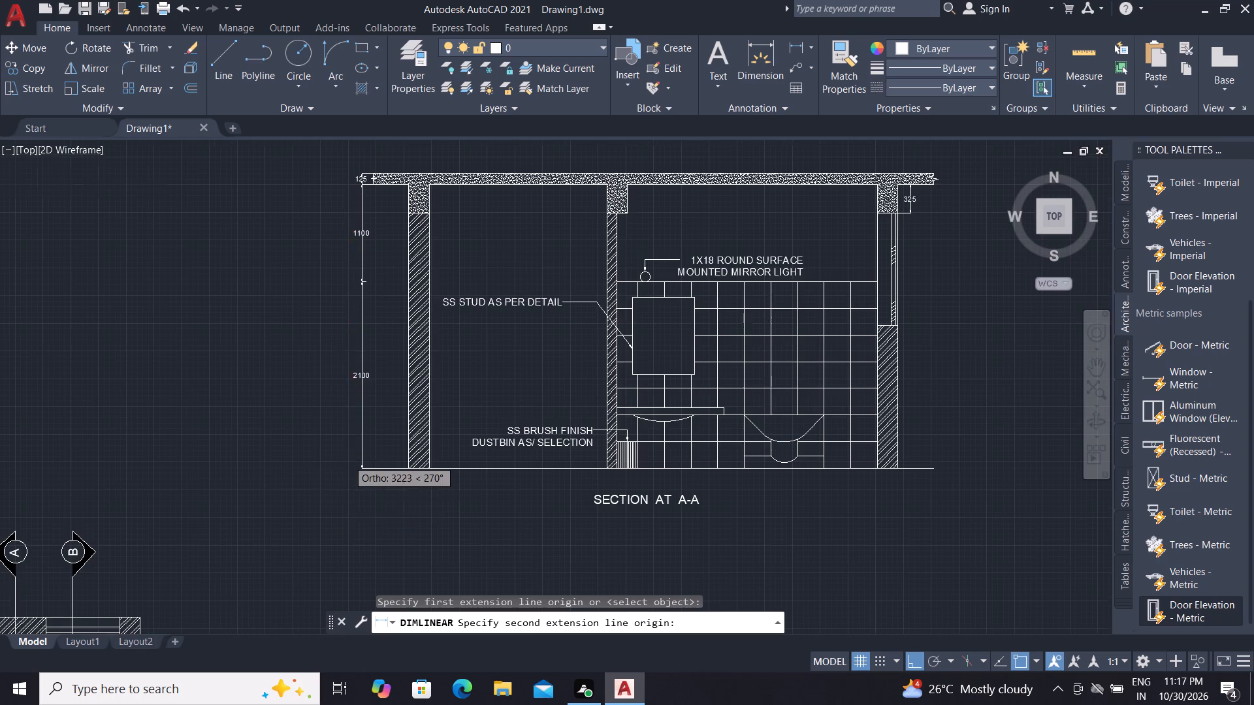
scroll(347, 460, "up", 2)
scroll(419, 533, "up", 4)
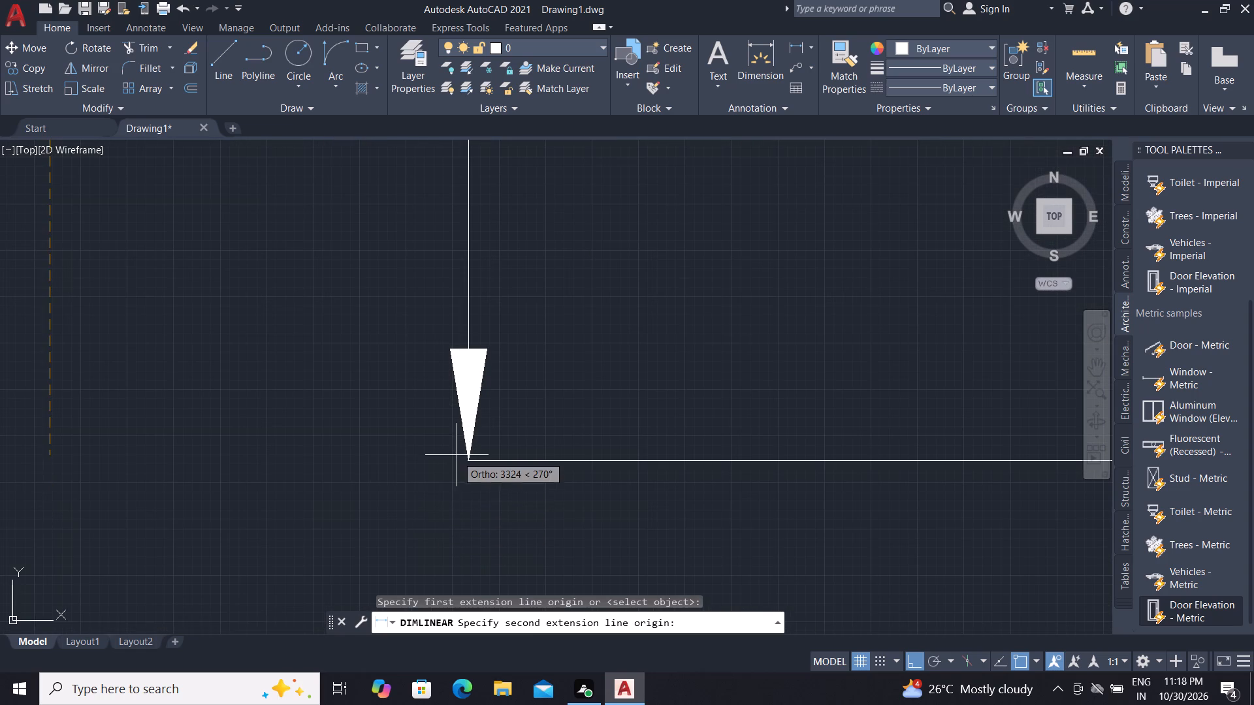
left_click(467, 459)
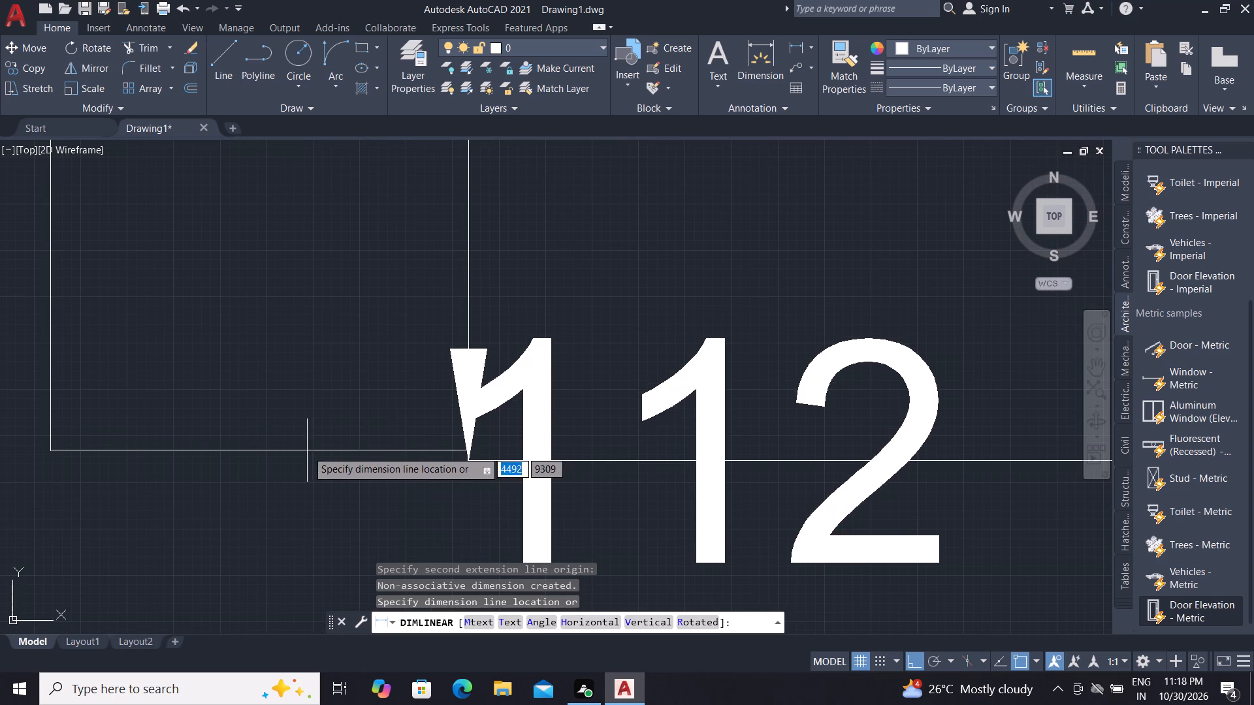
scroll(123, 486, "down", 7)
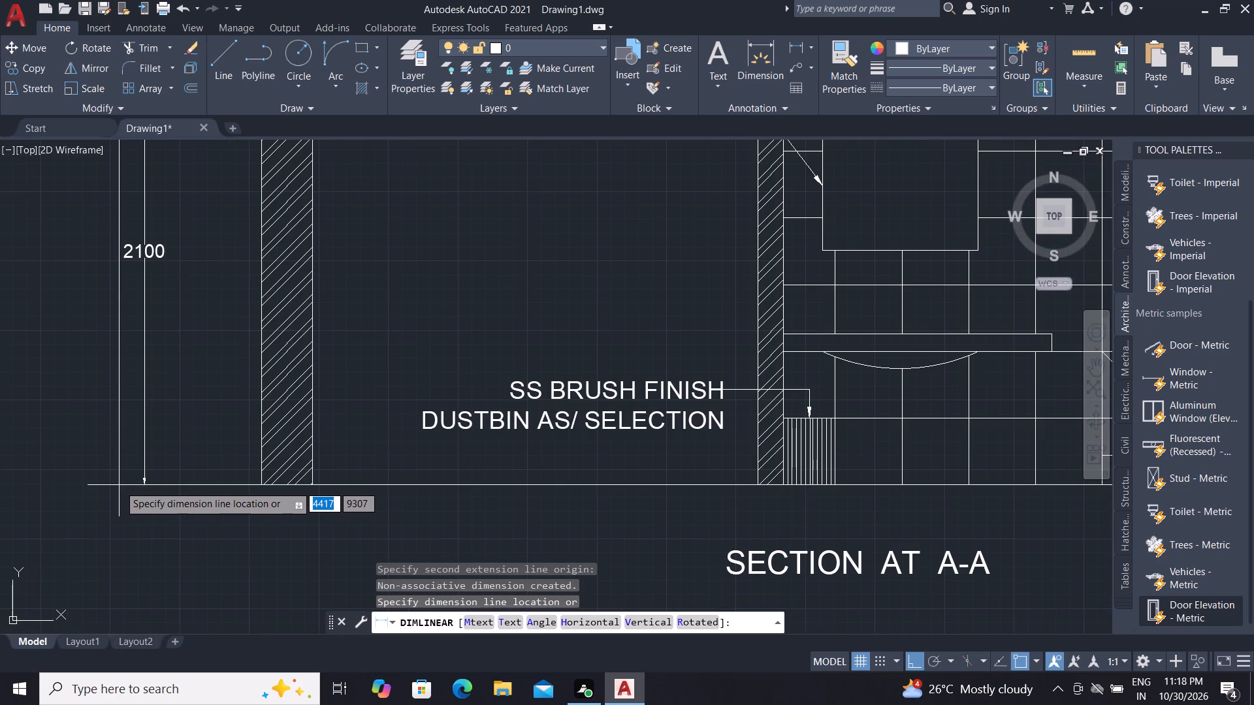
left_click(119, 485)
Match the properties of the 1100 dimension onto the overall height dimension outside the chain.
scroll(112, 471, "down", 2)
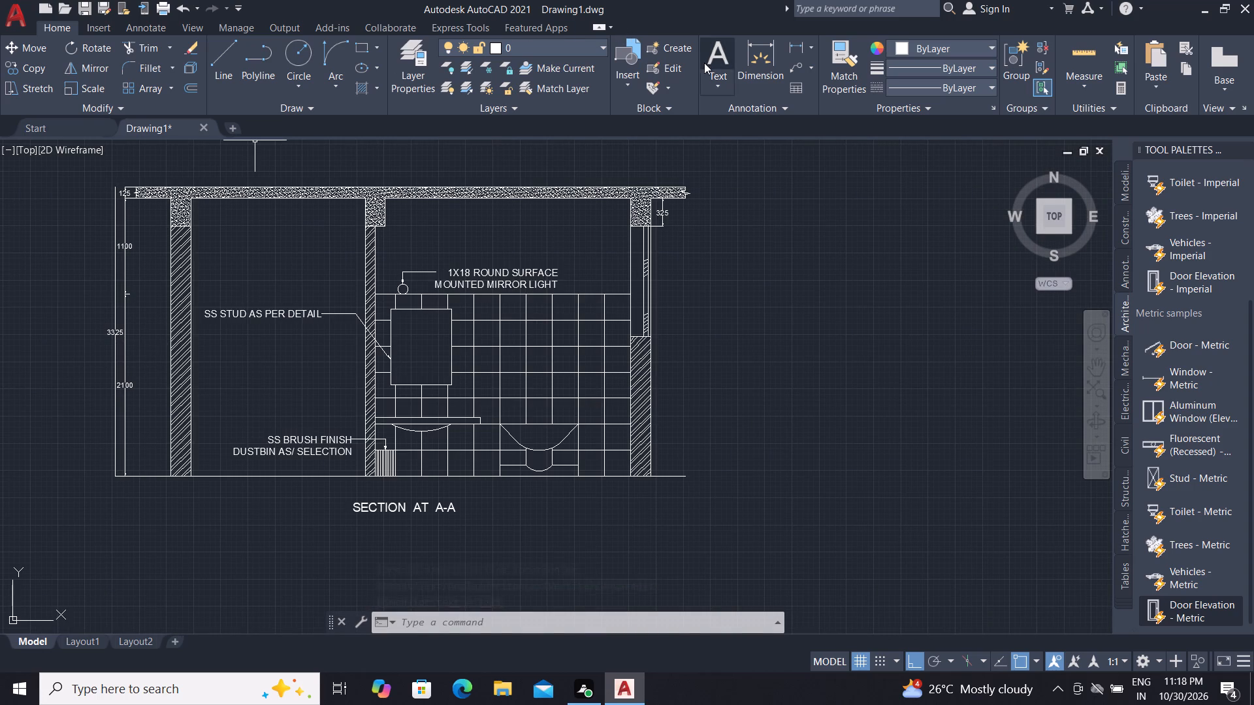
left_click(847, 87)
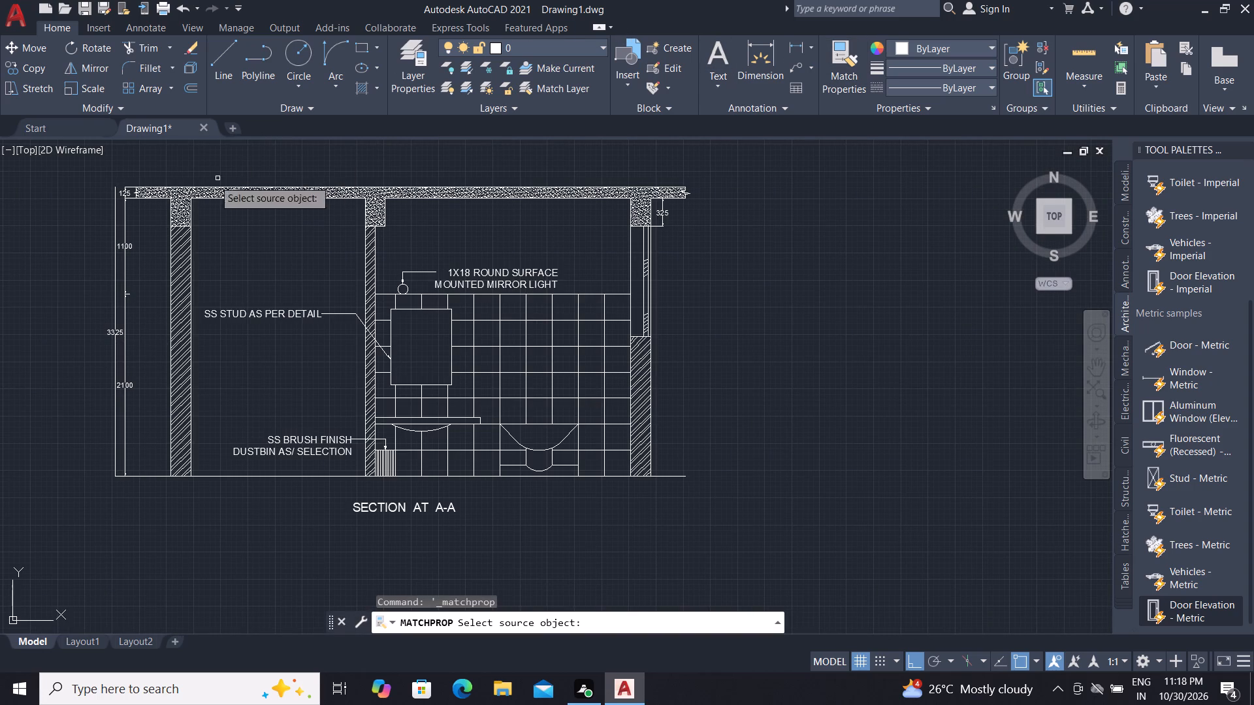
scroll(127, 234, "up", 2)
left_click(115, 260)
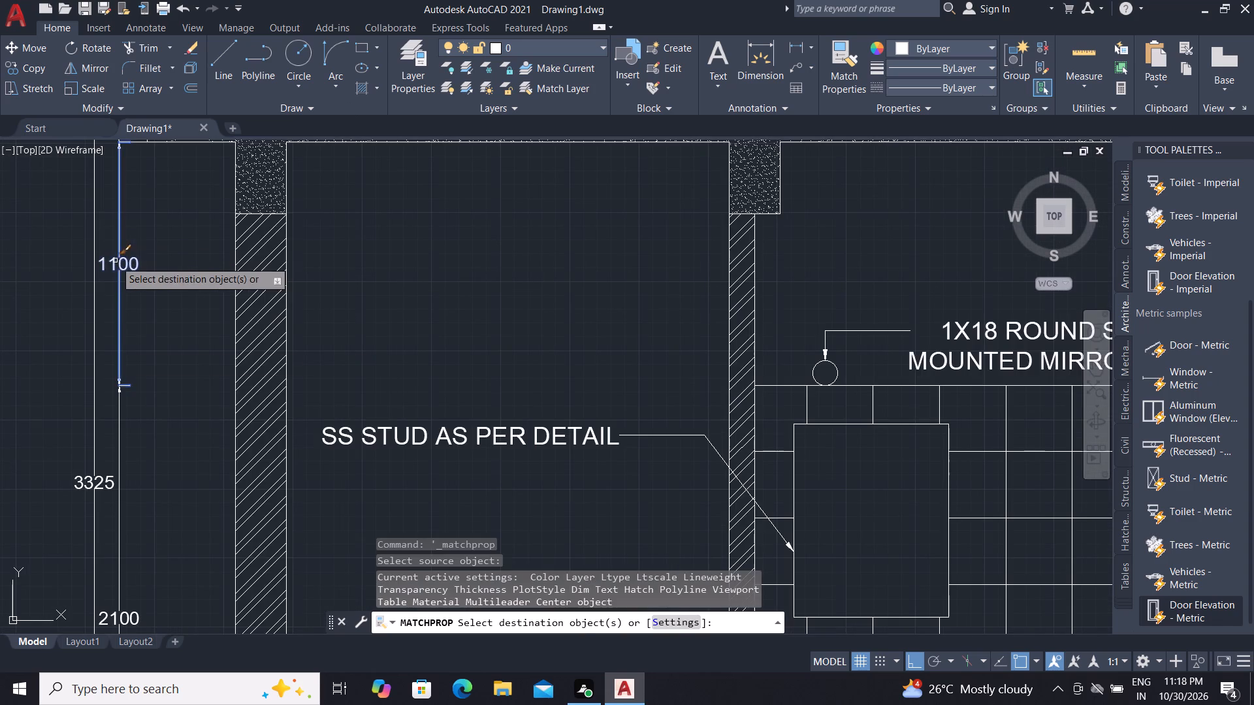
scroll(127, 362, "down", 2)
left_click(113, 366)
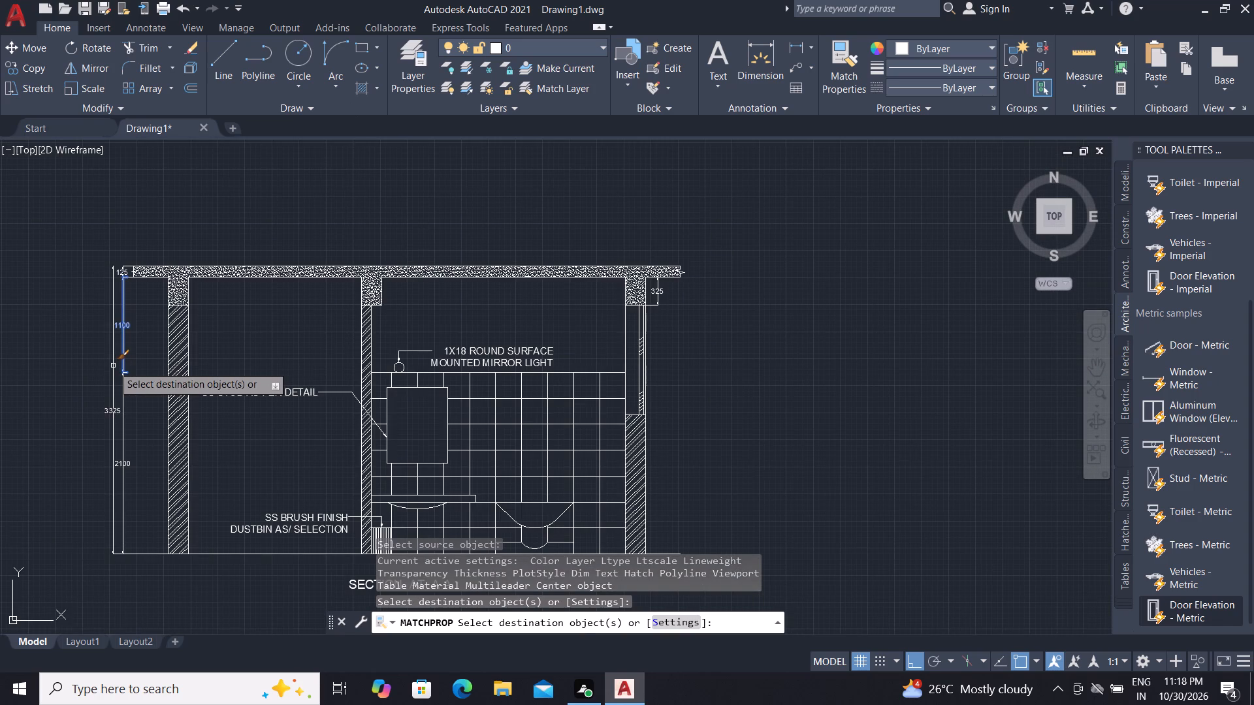
key("Escape")
Add a multileader reading SHUTTERS & LOUVERS, pointing at the window in the outer wall, with an angled leader and Ortho off.
scroll(104, 275, "up", 3)
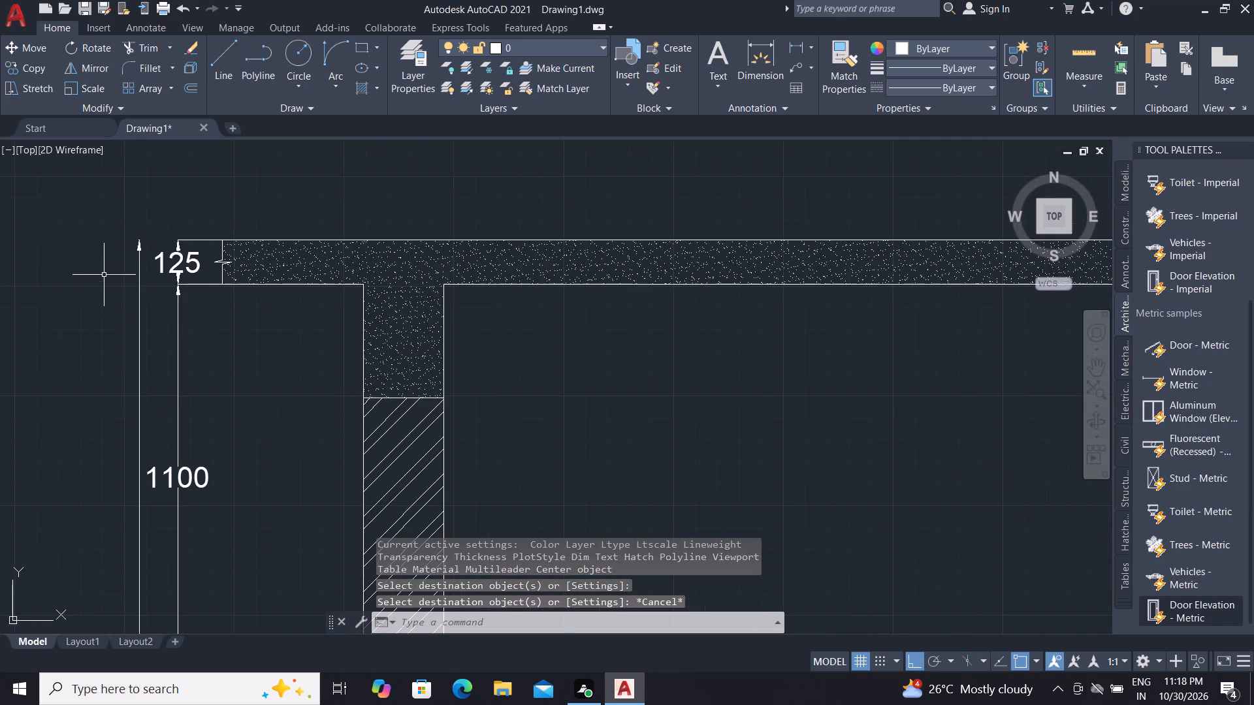
scroll(166, 270, "down", 4)
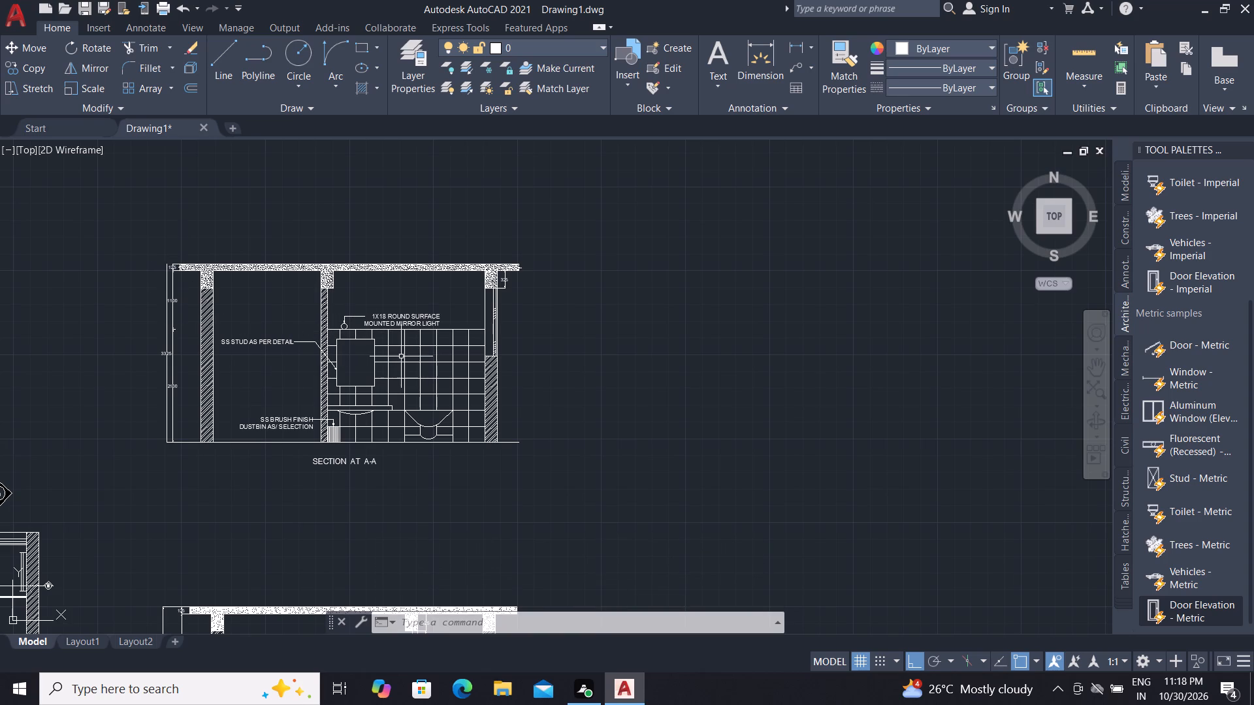
scroll(429, 323, "up", 1)
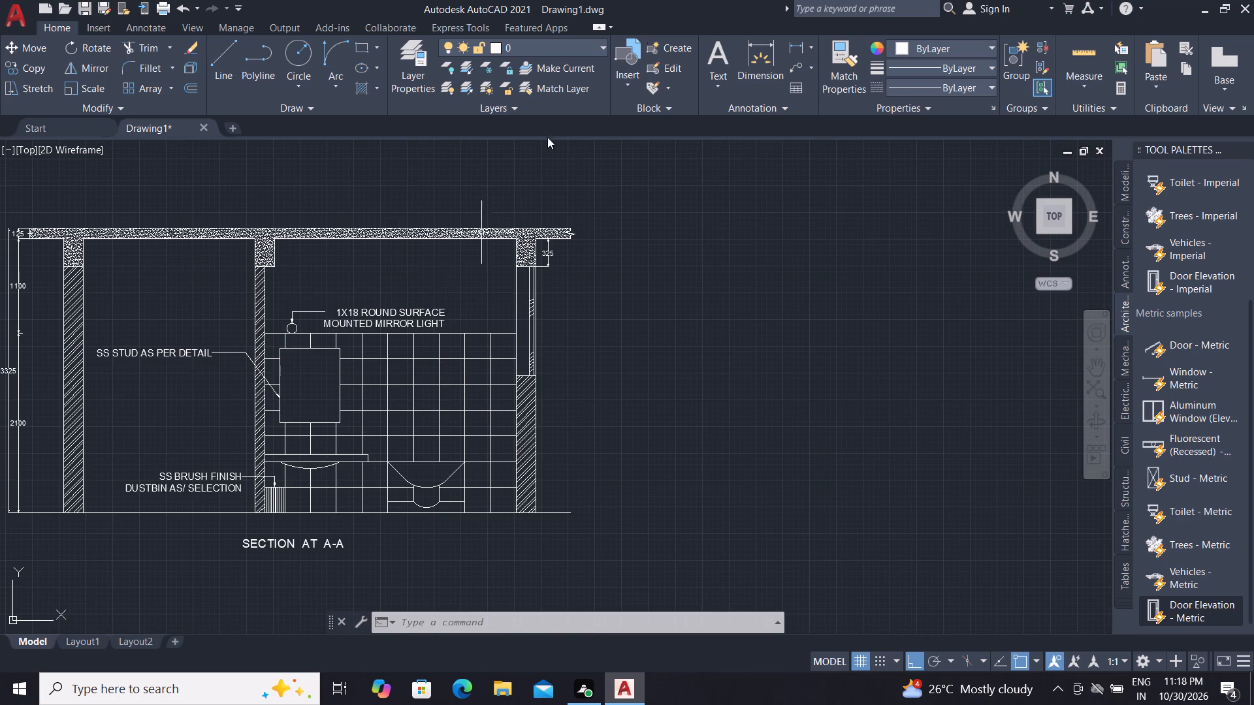
left_click(793, 71)
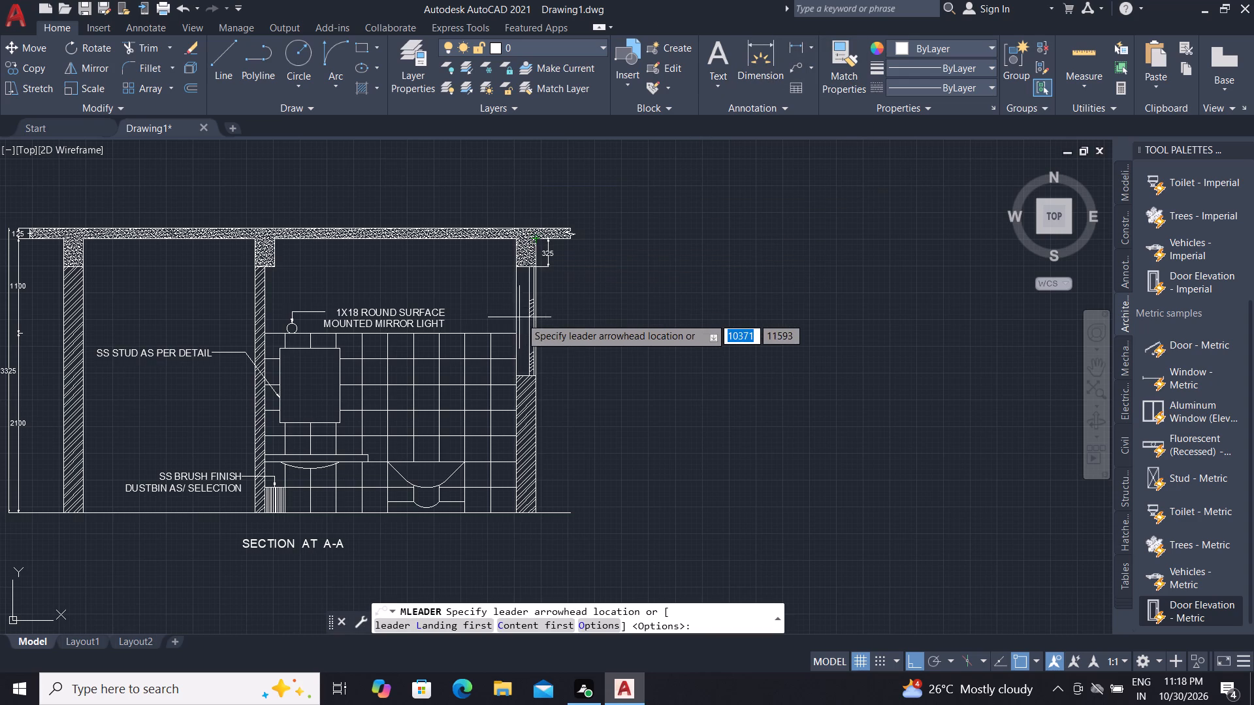
left_click(528, 309)
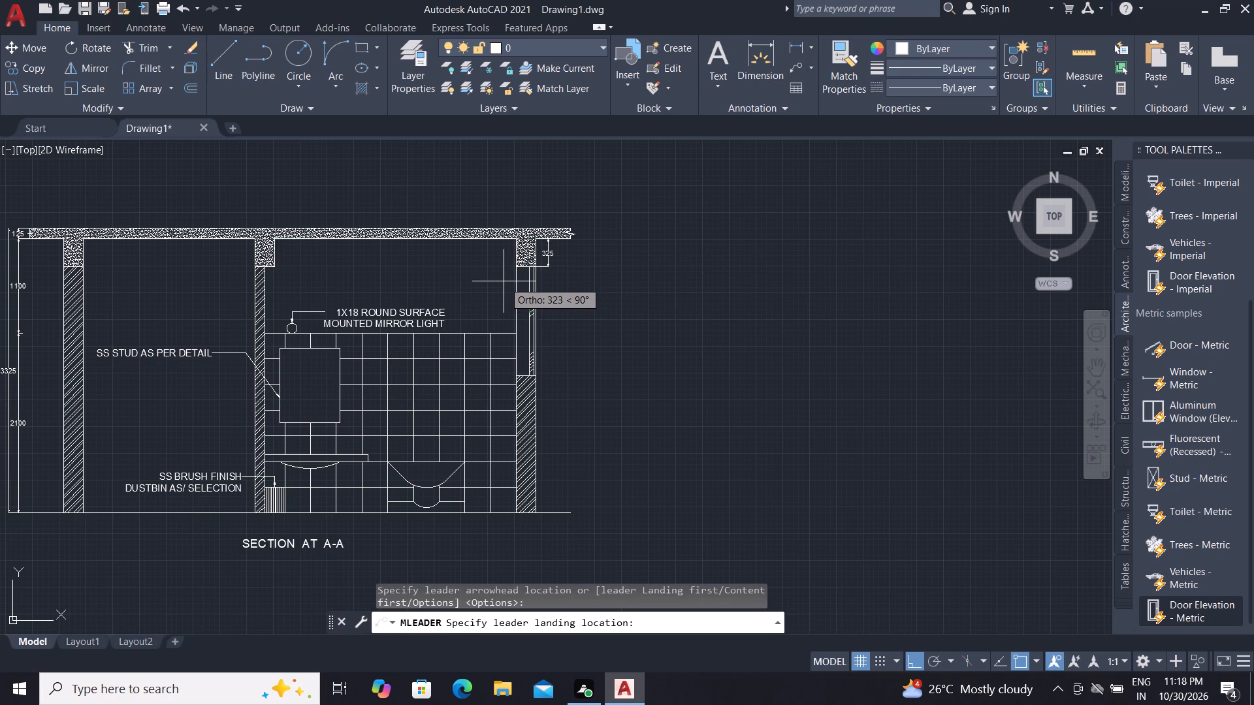
key("F8")
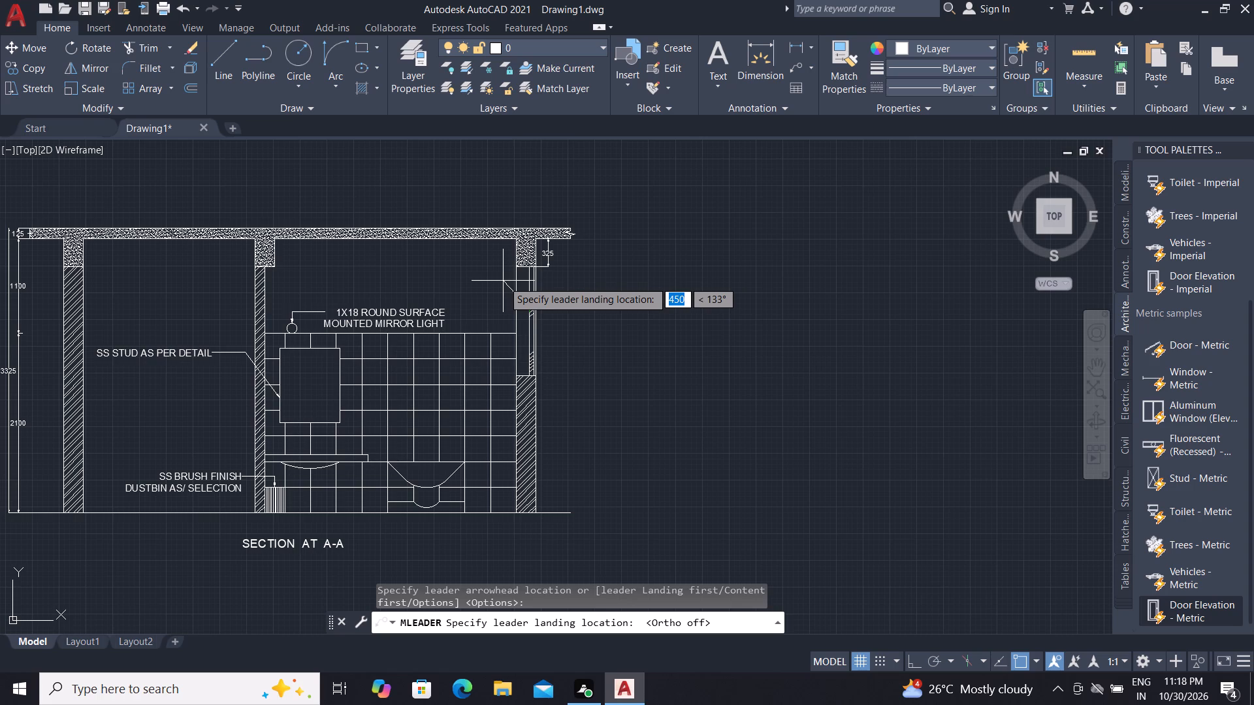
left_click(503, 281)
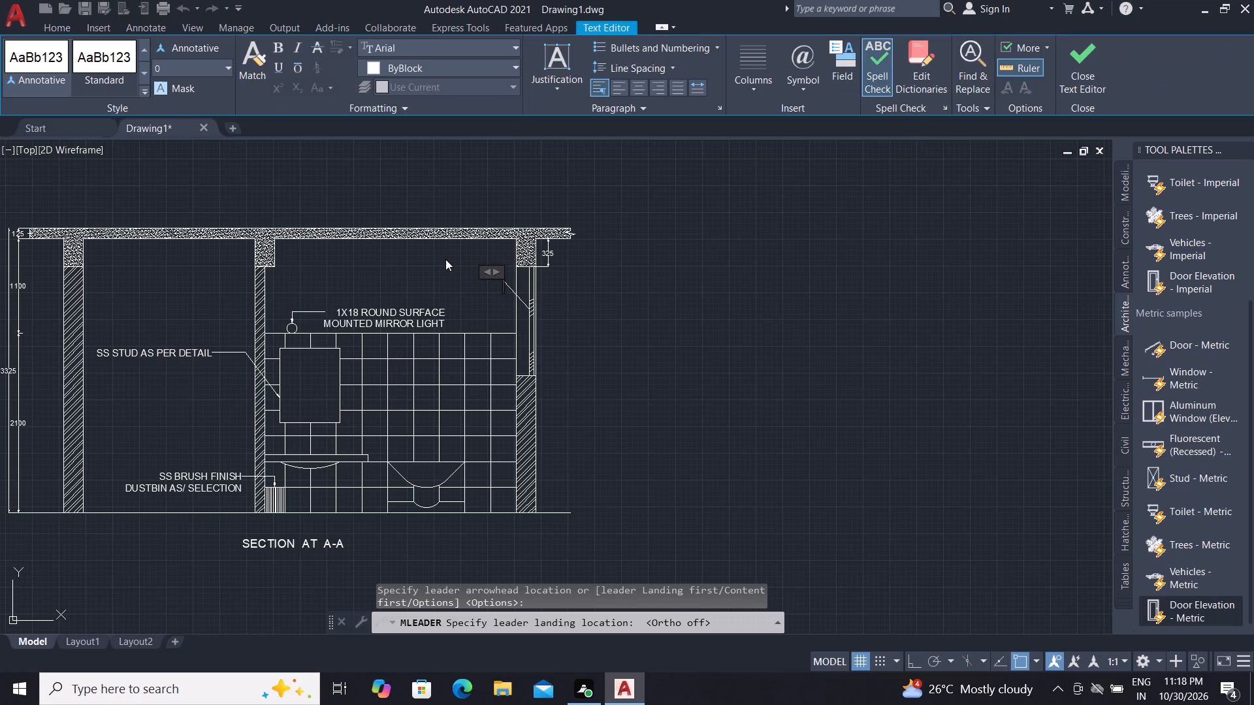
type("SHUTT")
type("ERS")
key("space")
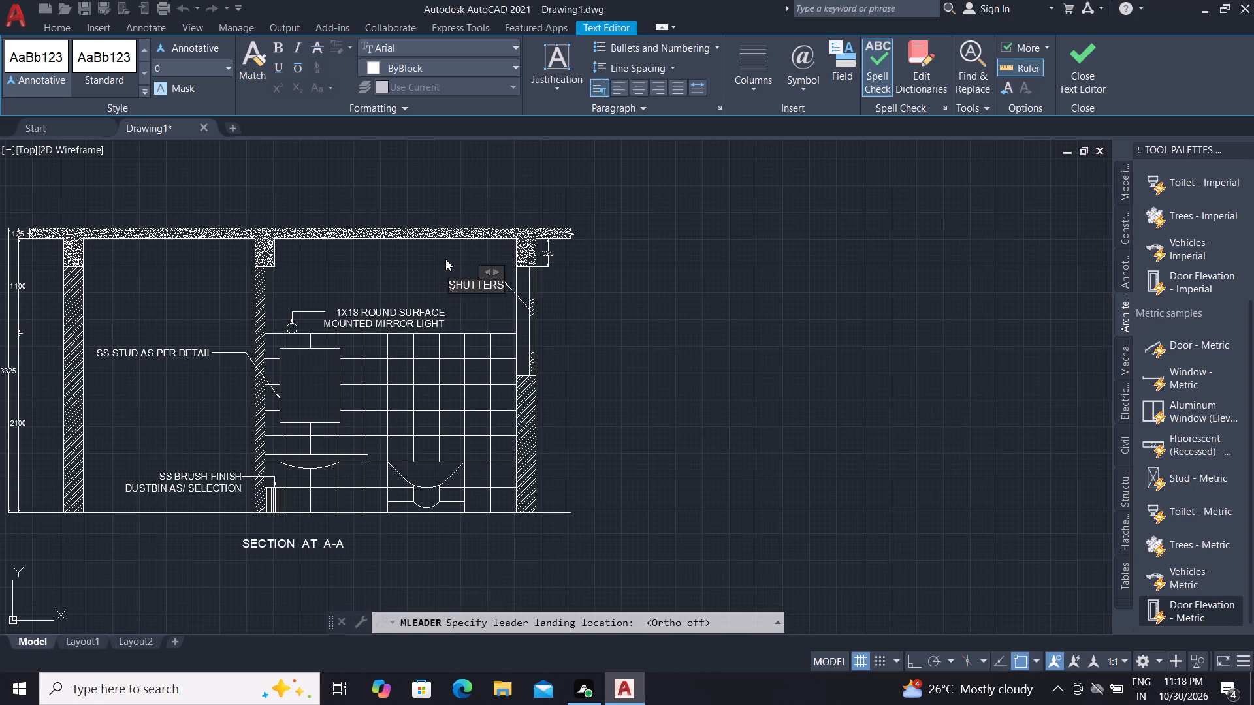
key("7")
key("BackSpace")
type("&")
key("space")
type("LOUVW")
key("BackSpace")
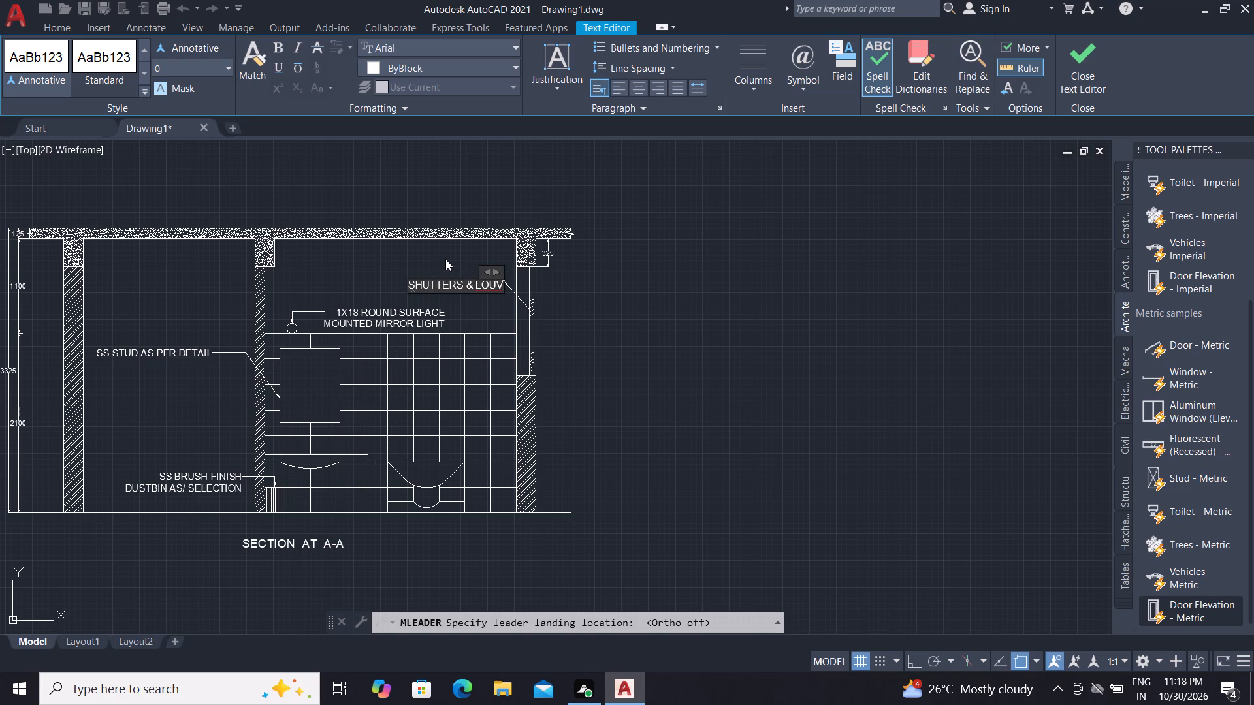
type("ER")
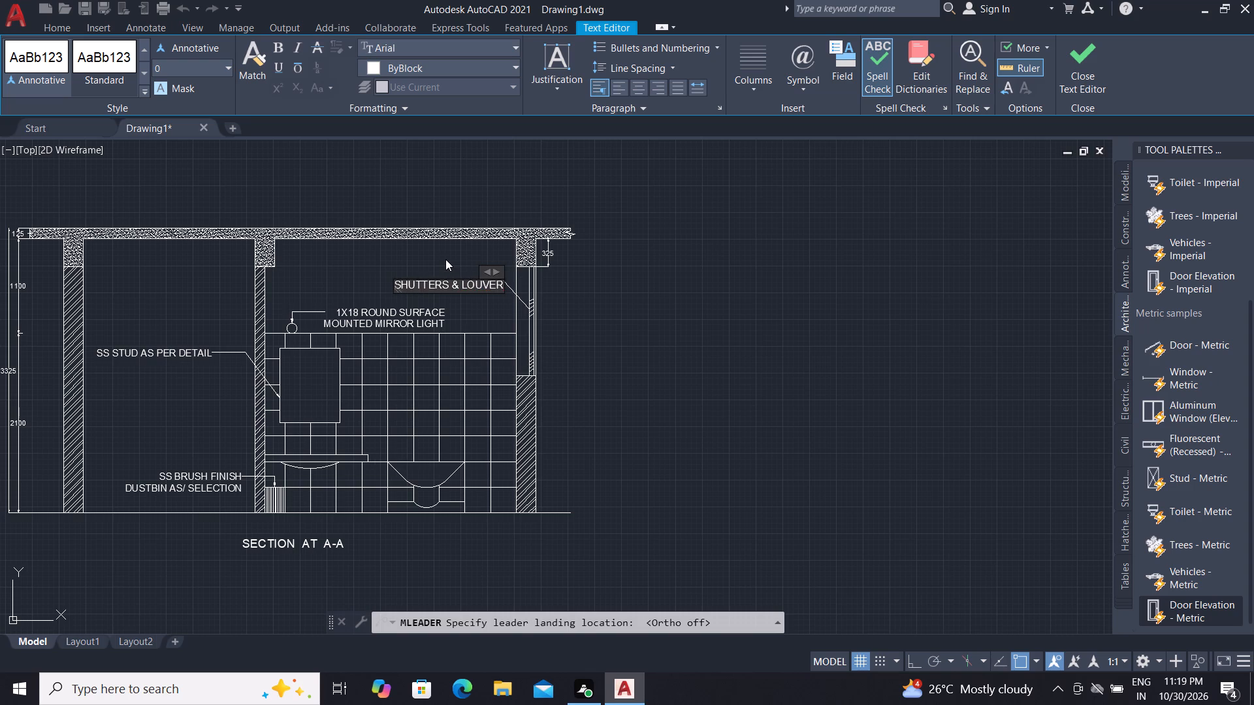
type("S")
key("space")
left_click(443, 258)
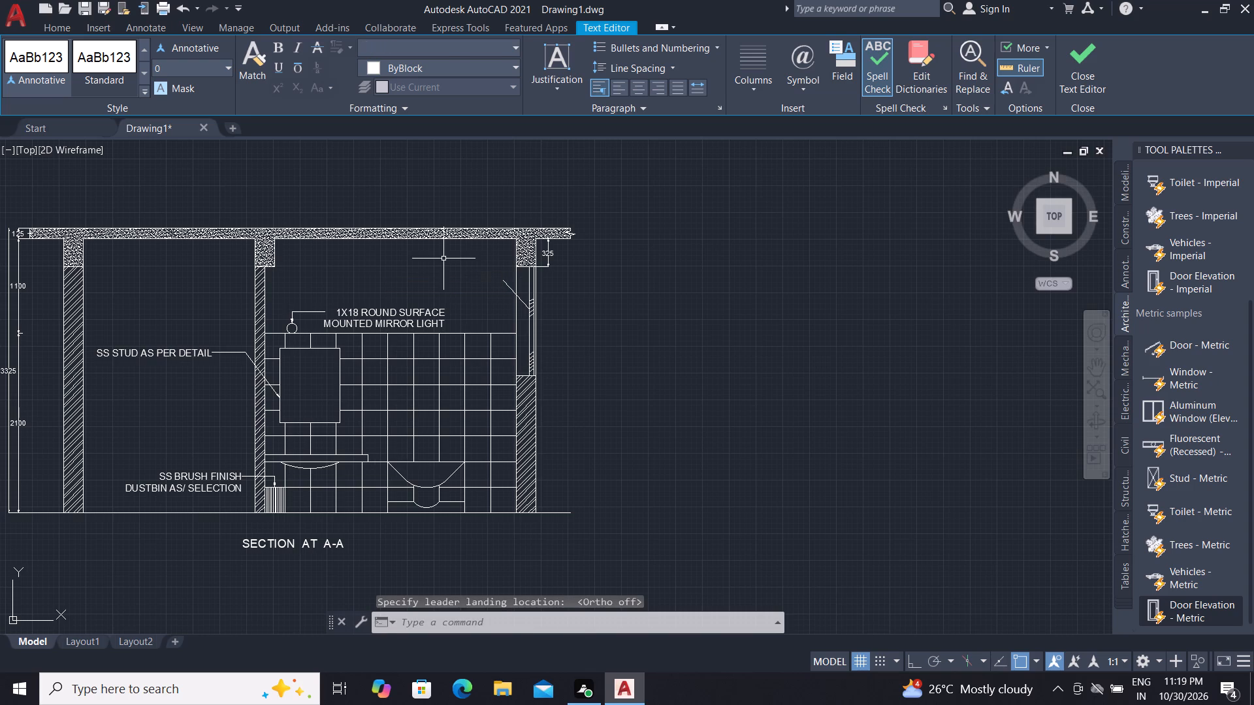
Match the properties of the mirror light leader note onto the new SHUTTERS & LOUVERS leader.
left_click(843, 65)
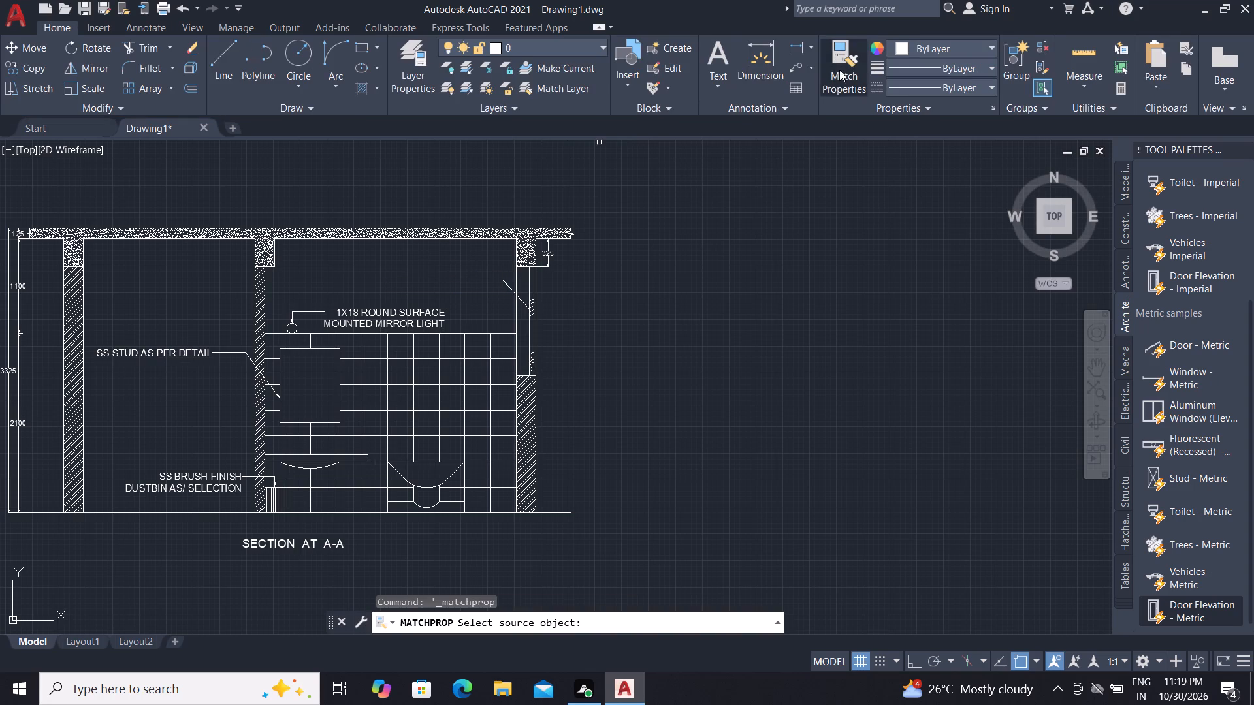
left_click(425, 305)
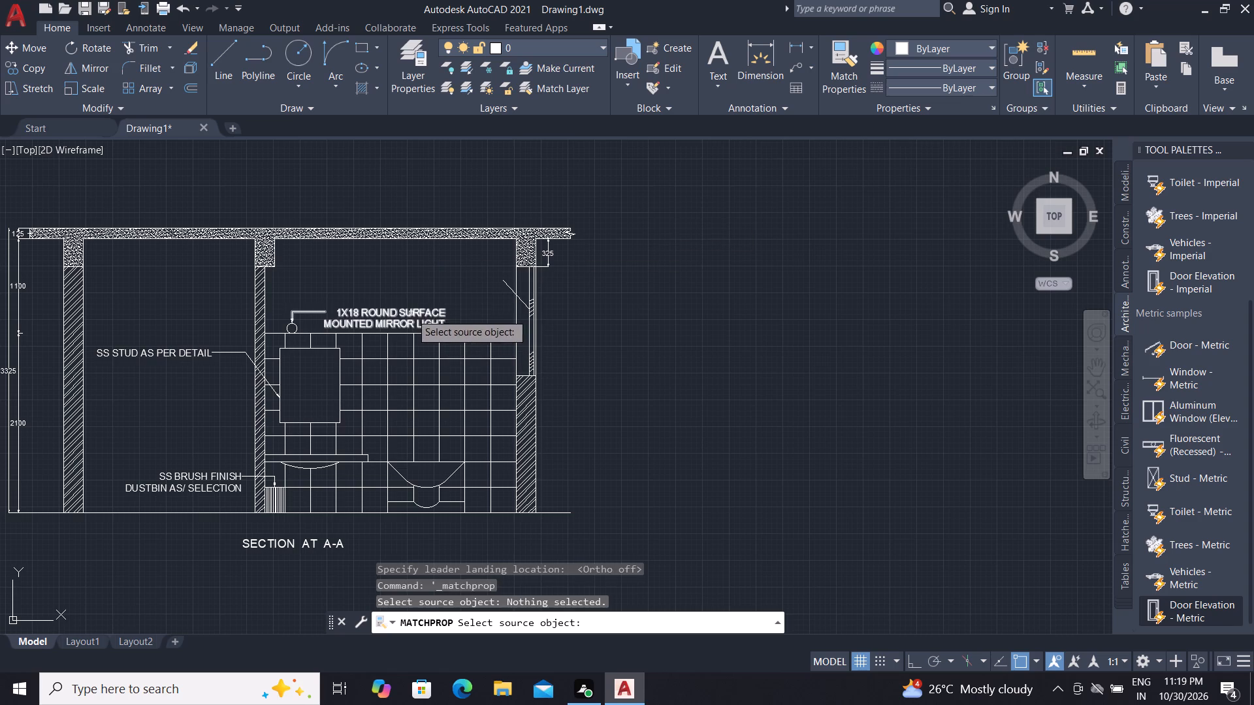
key("Escape")
left_click(831, 91)
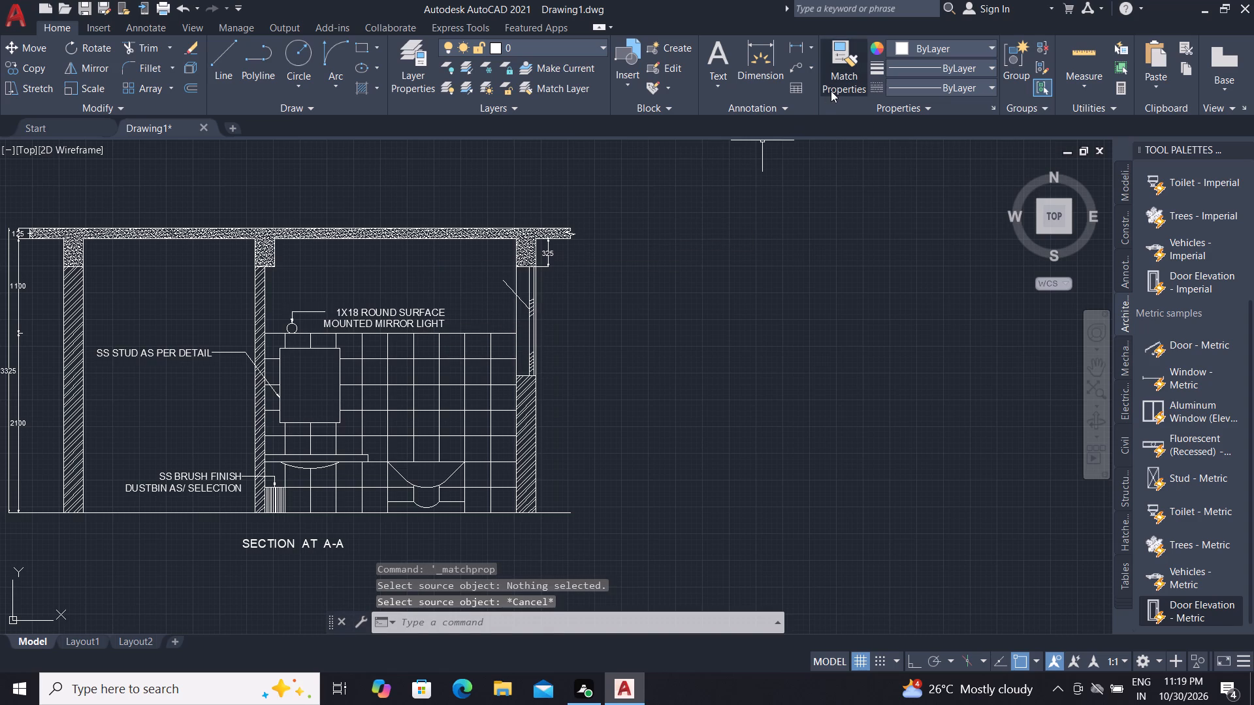
left_click(375, 326)
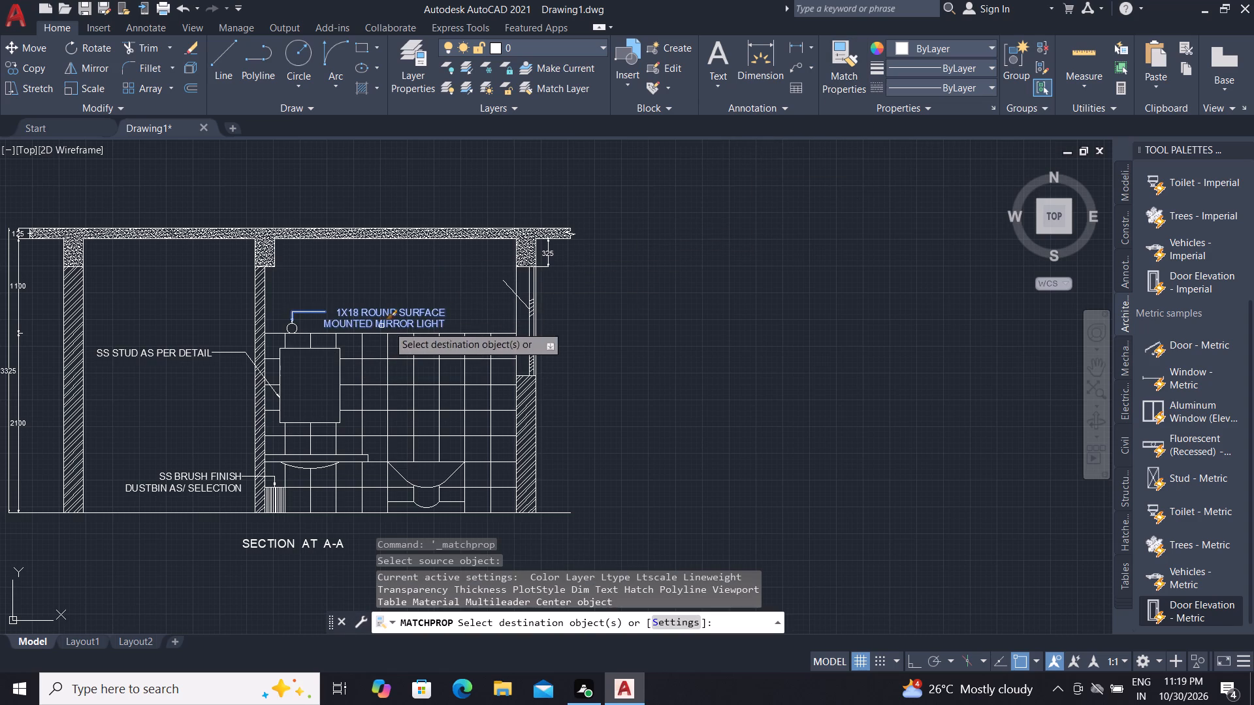
left_click(507, 284)
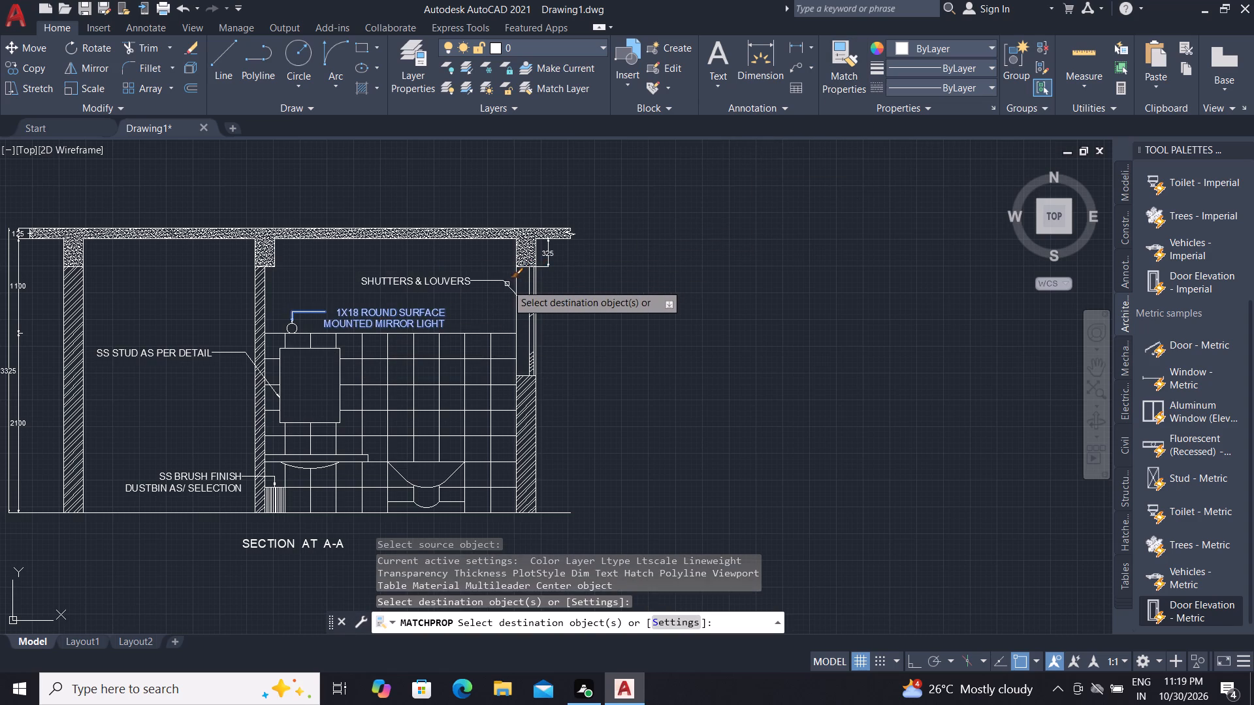
key("Escape")
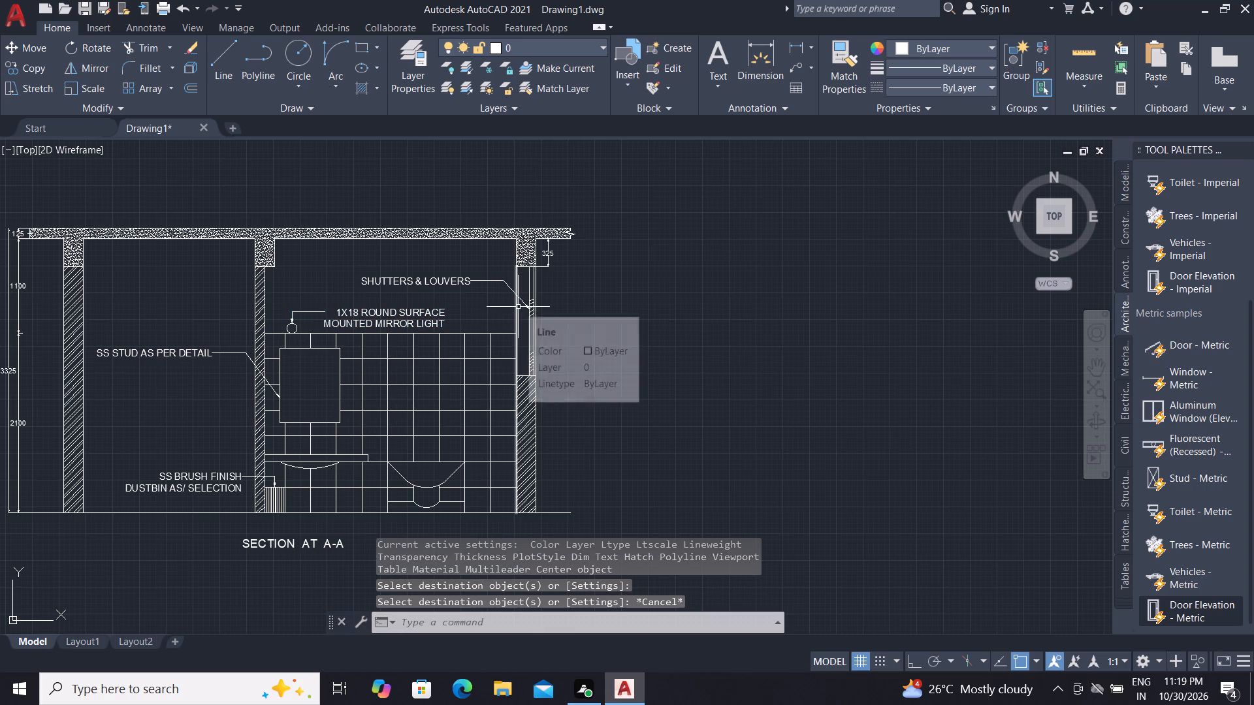
Draw a small upright rectangle, about 190 by 240, on the tiled wall above the end of the washbasin counter.
middle_click_drag(533, 274, 504, 168)
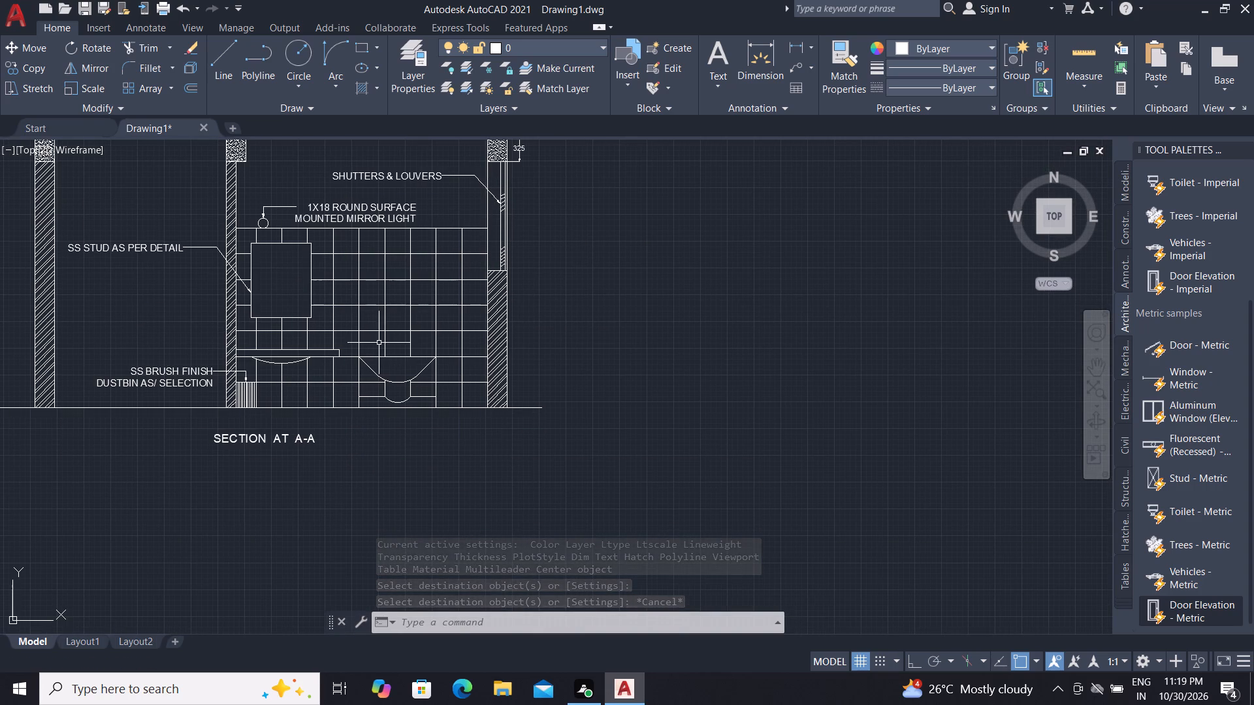
scroll(310, 318, "up", 2)
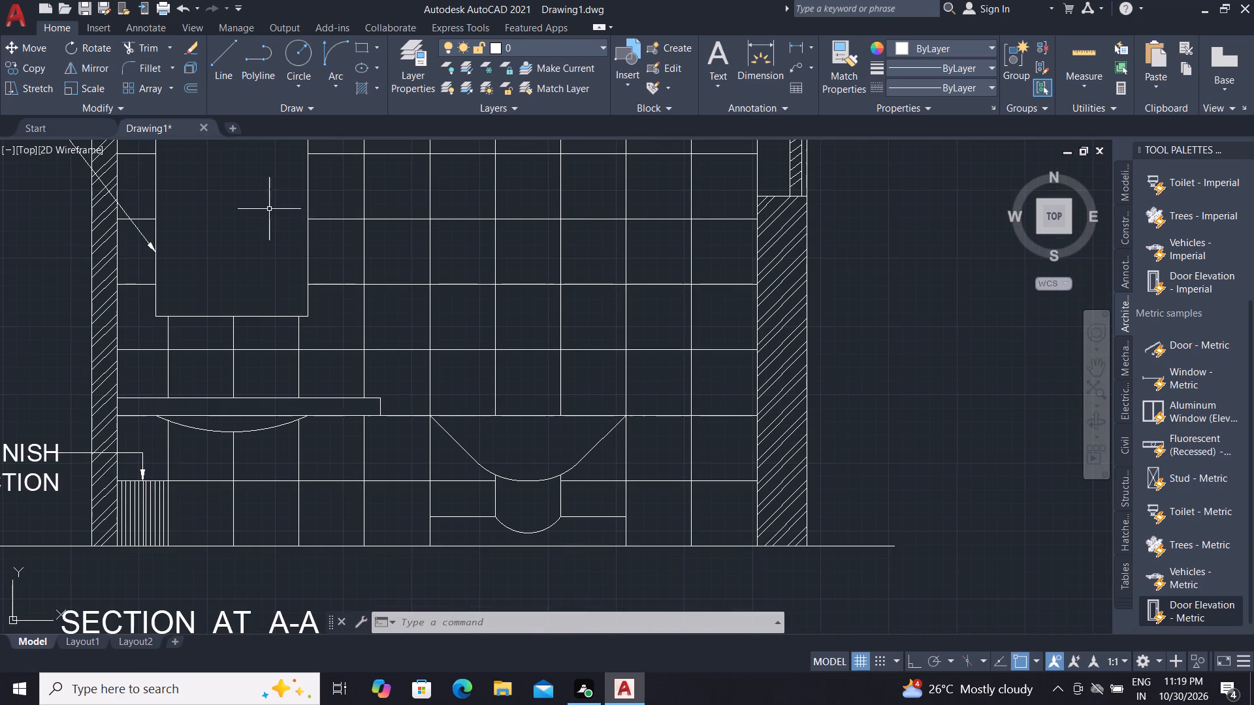
left_click(364, 48)
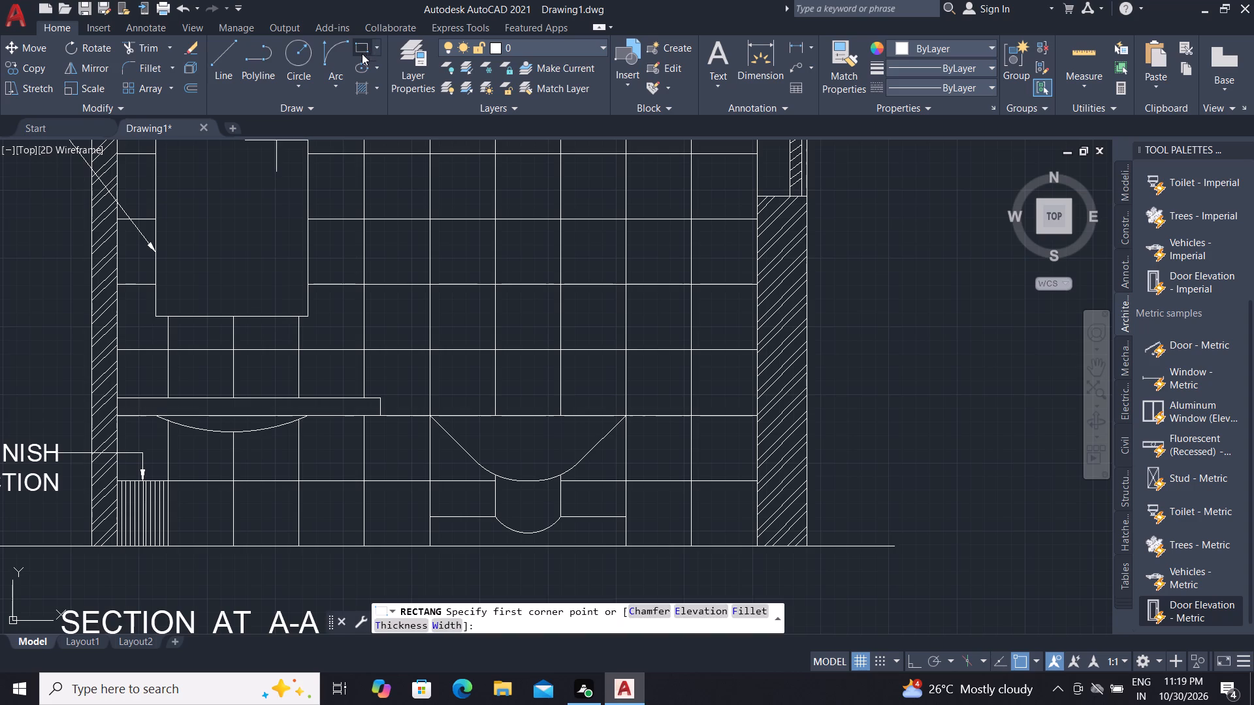
left_click(378, 298)
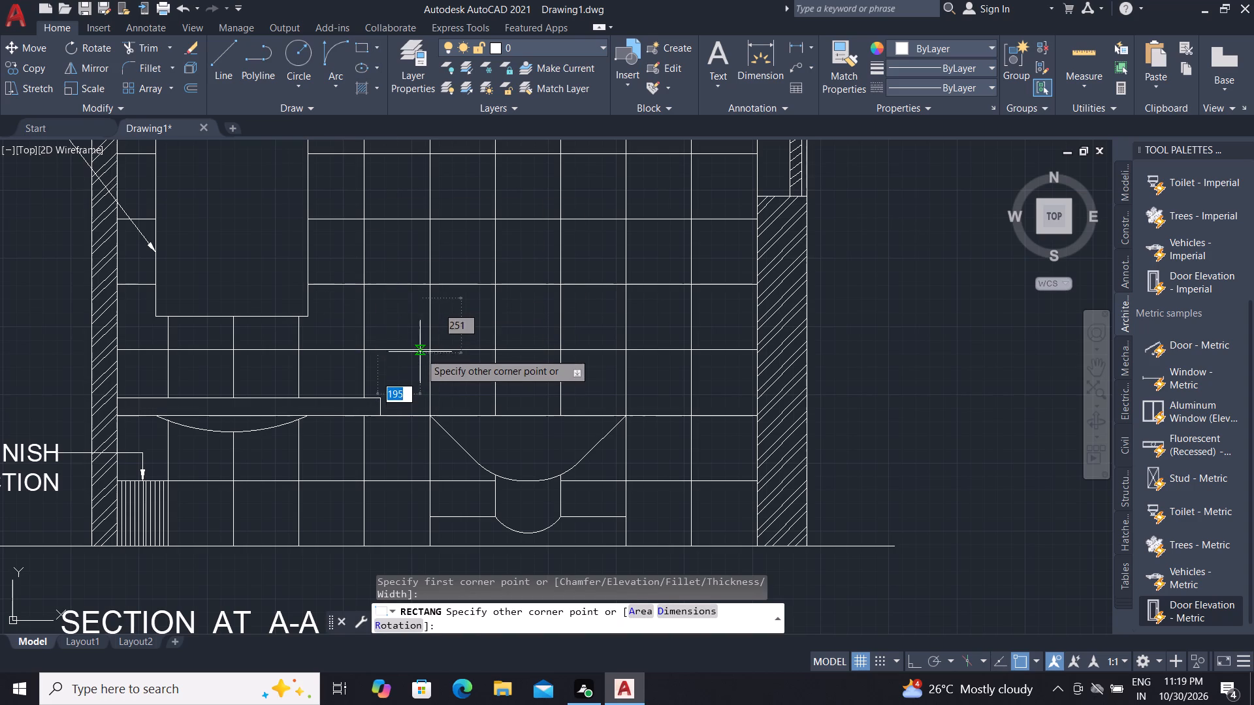
left_click(418, 347)
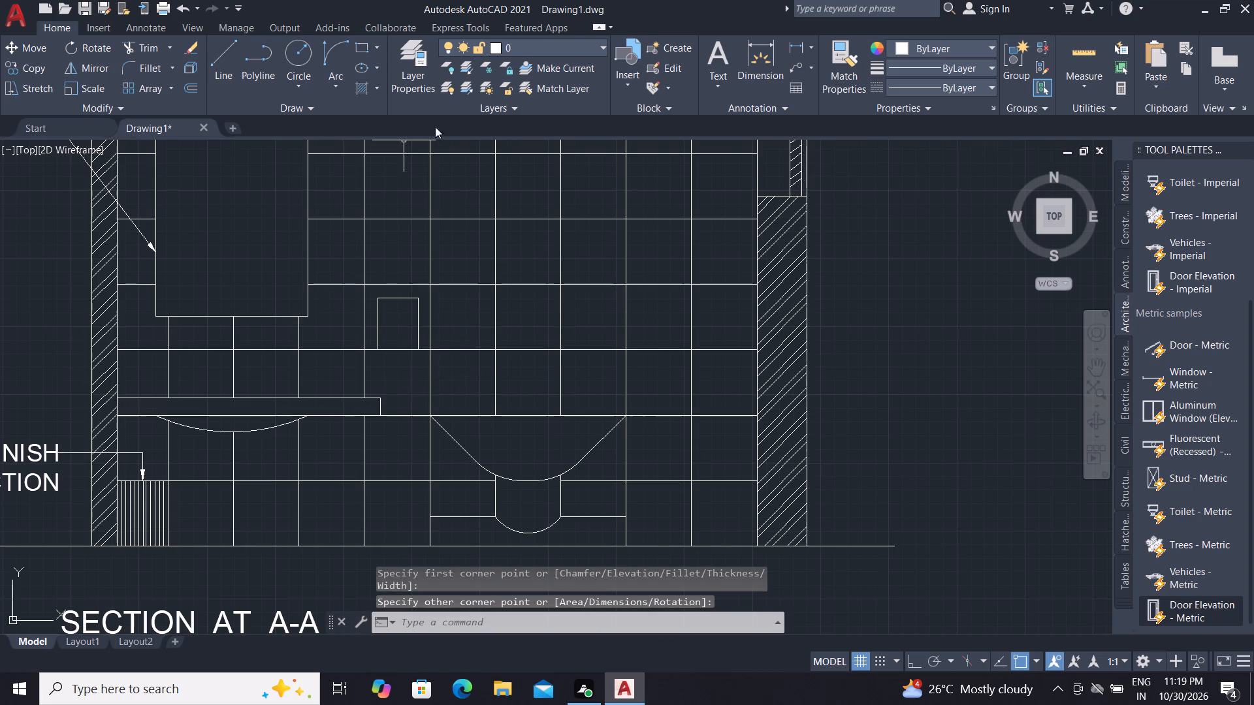
Add a three-line multileader reading SOAP DISPENCERS AS SELECTED BY THE CLIENT, pointing at the small rectangle above the counter, with Ortho on.
left_click(790, 69)
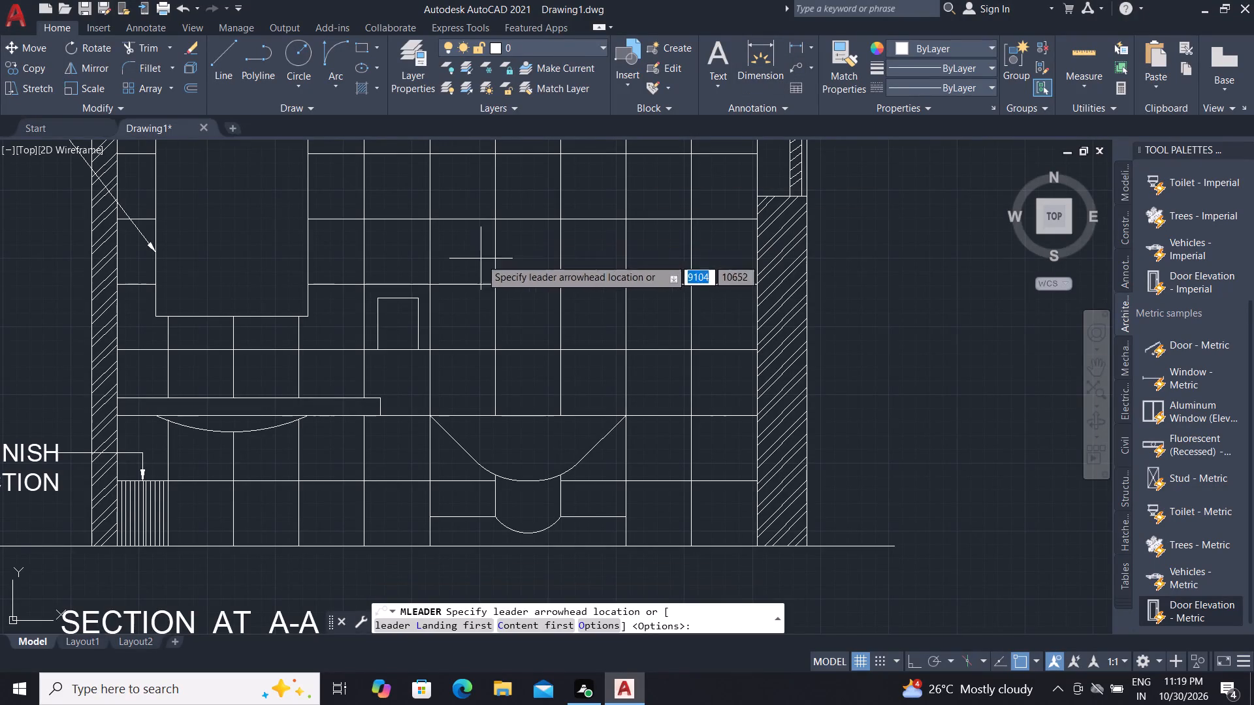
left_click(400, 298)
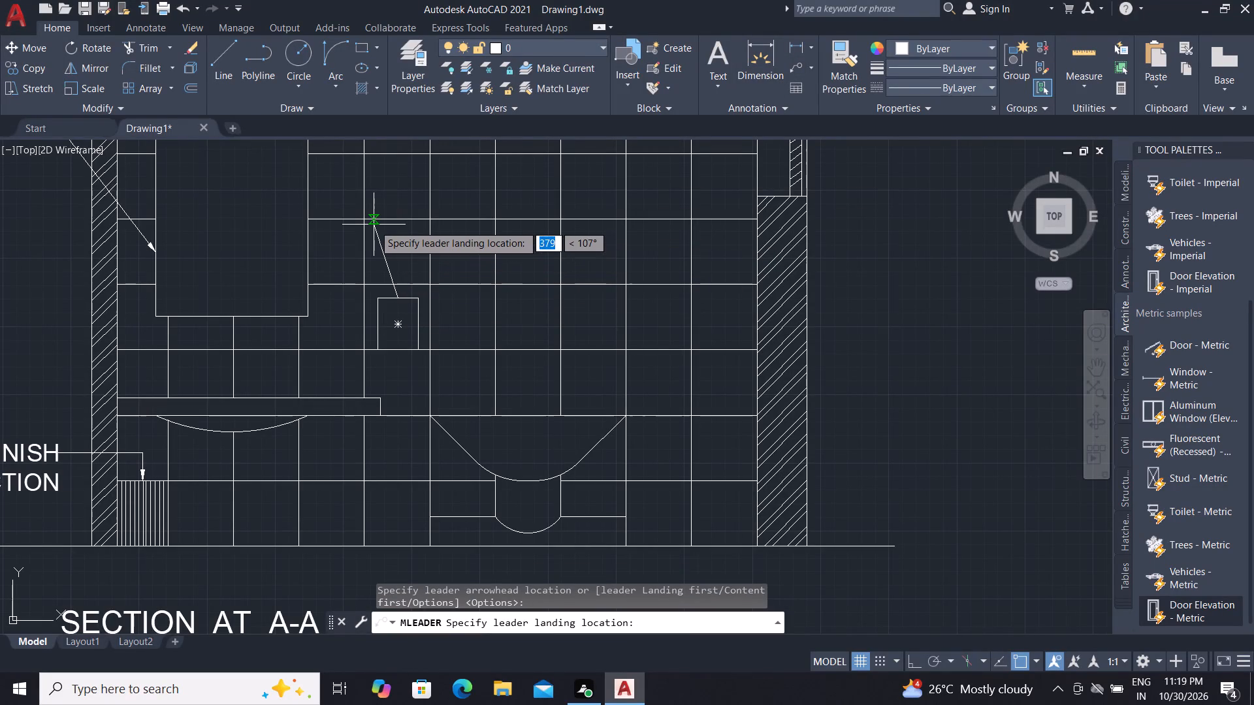
key("F8")
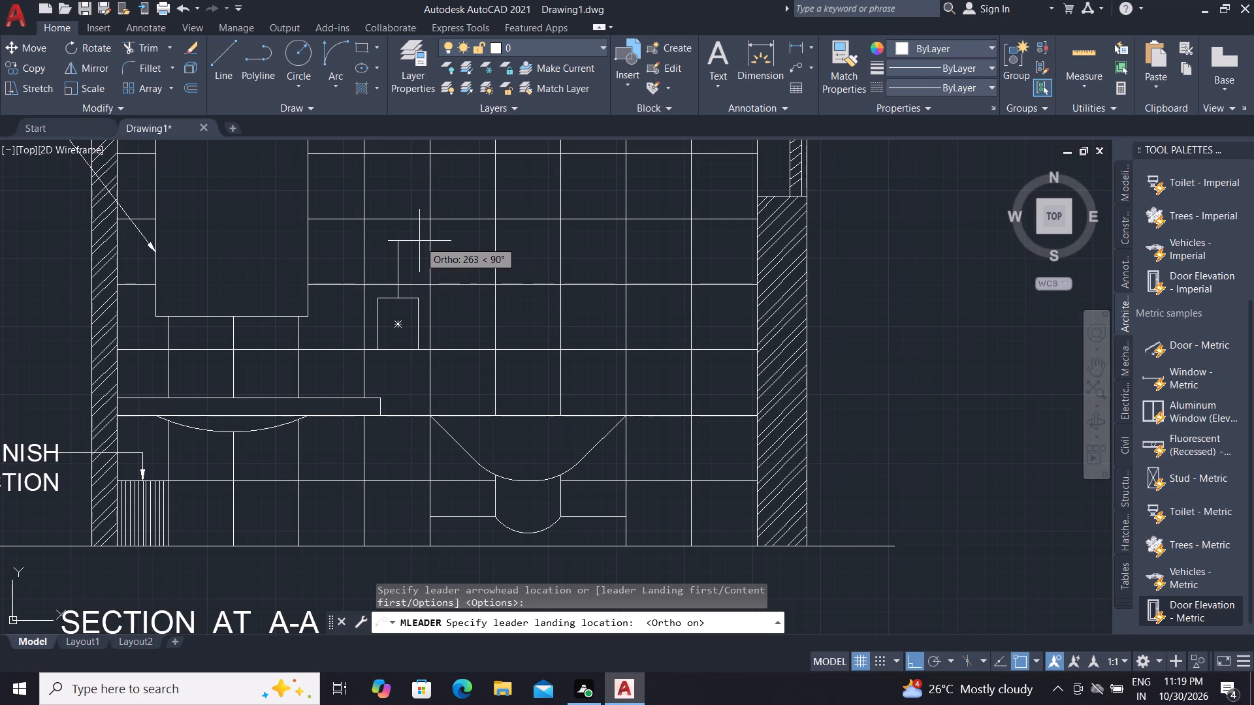
left_click(419, 241)
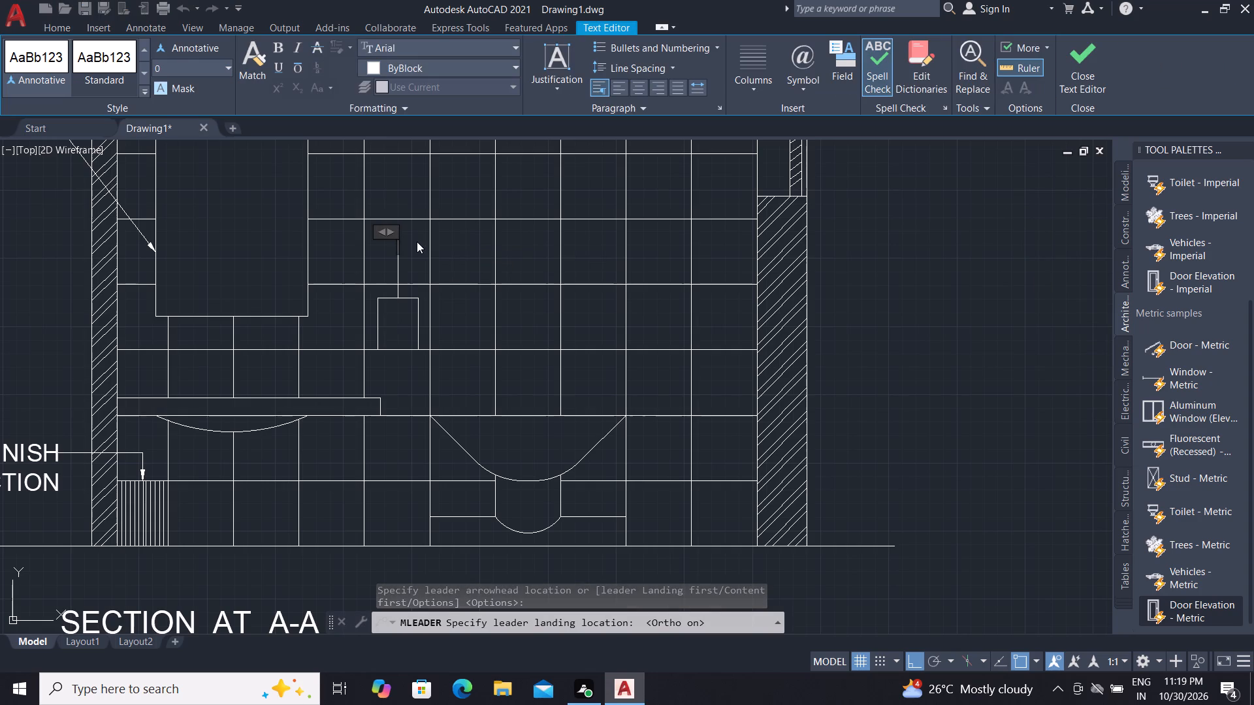
type("SOAP")
key("space")
type("DISPENC")
type("ERS")
key("space")
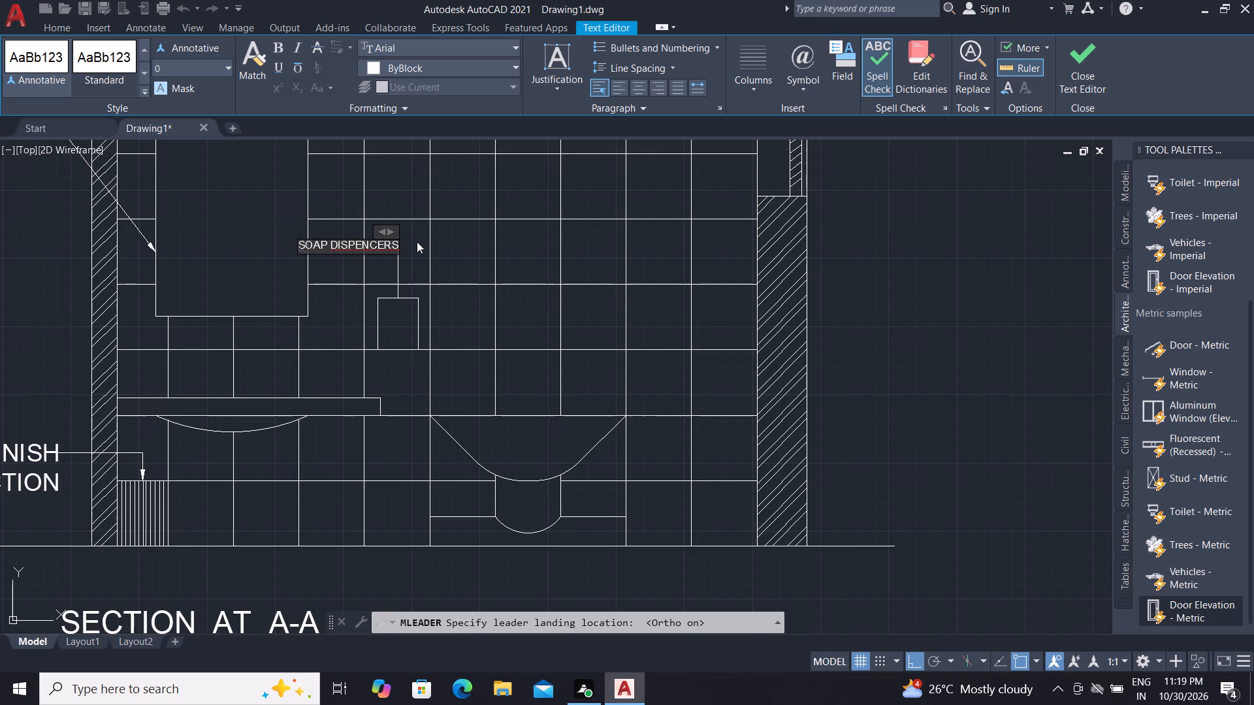
type("AS")
key("Return")
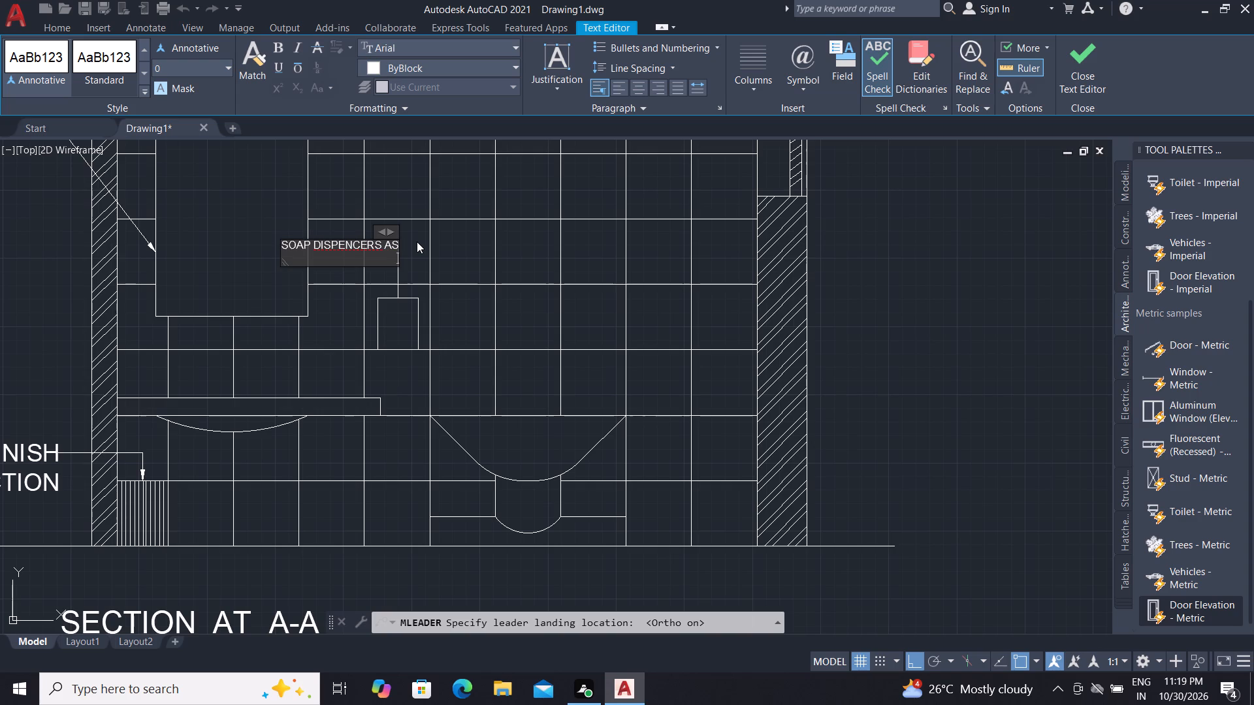
type("SELECTED")
key("Return")
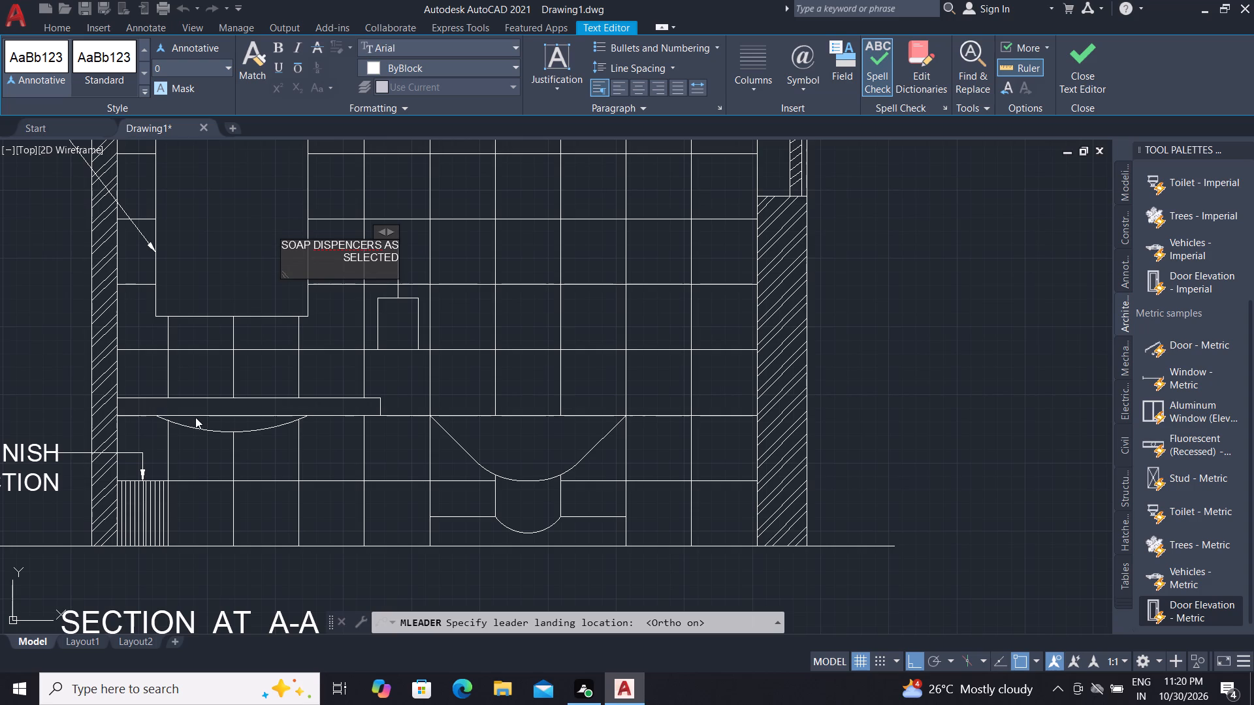
type("BY THE")
key("space")
type("CLIENT")
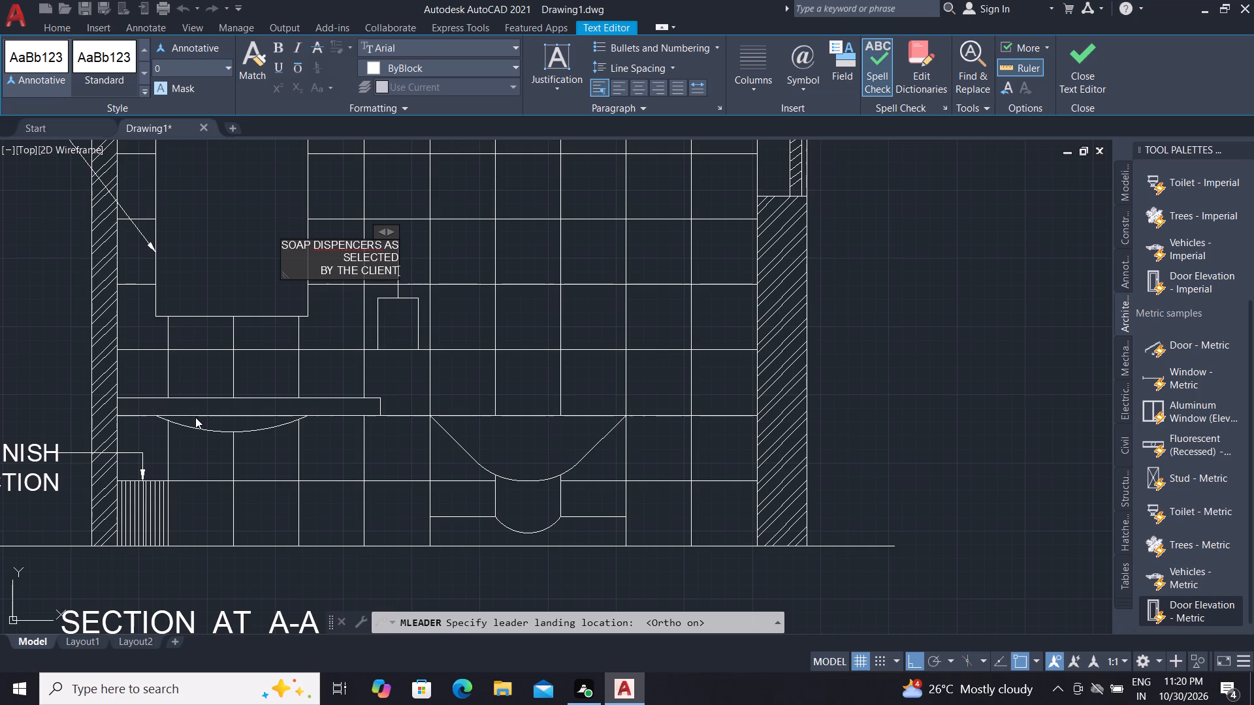
key("space")
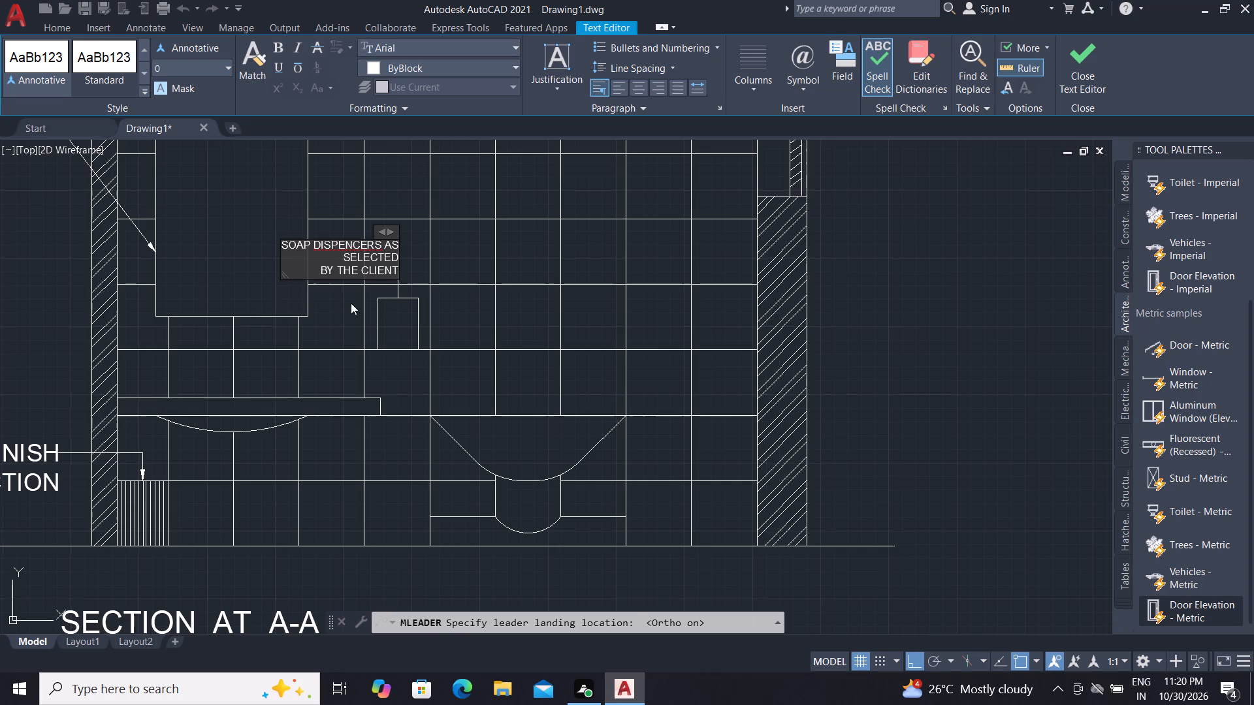
left_click(351, 303)
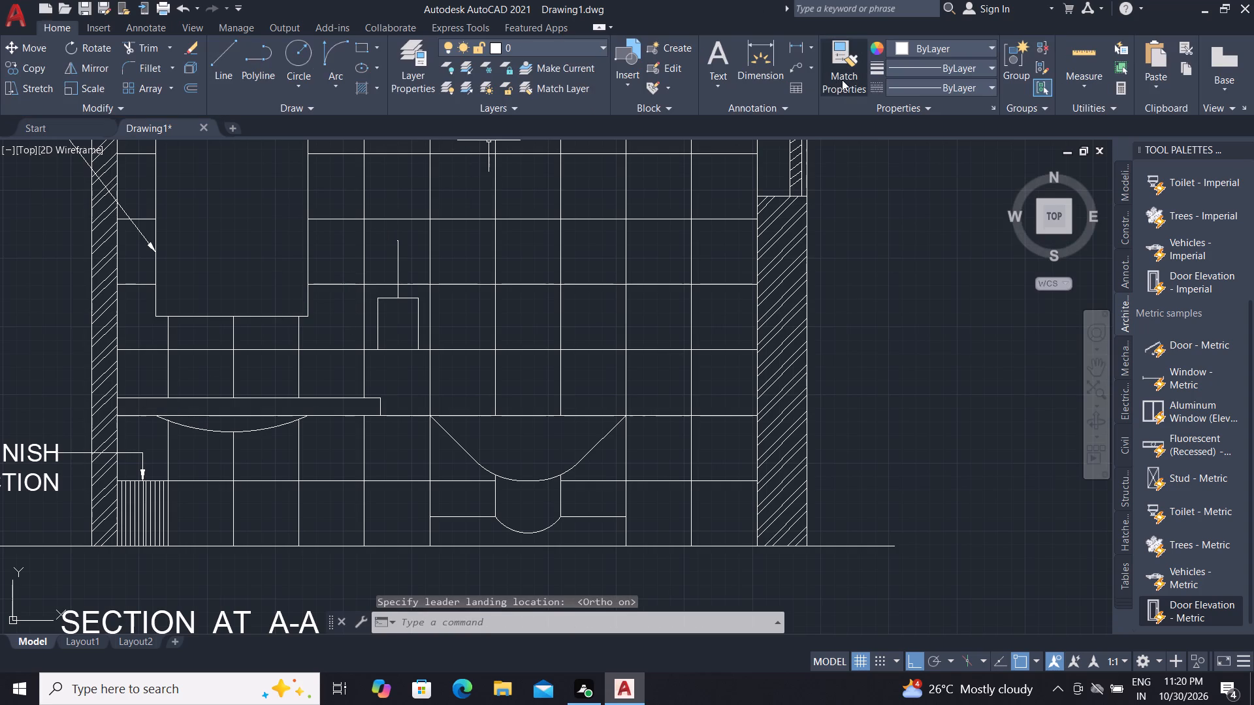
Match the properties of the mirror light leader note onto the new soap dispenser leader.
left_click(842, 80)
scroll(619, 265, "down", 1)
scroll(535, 196, "down", 1)
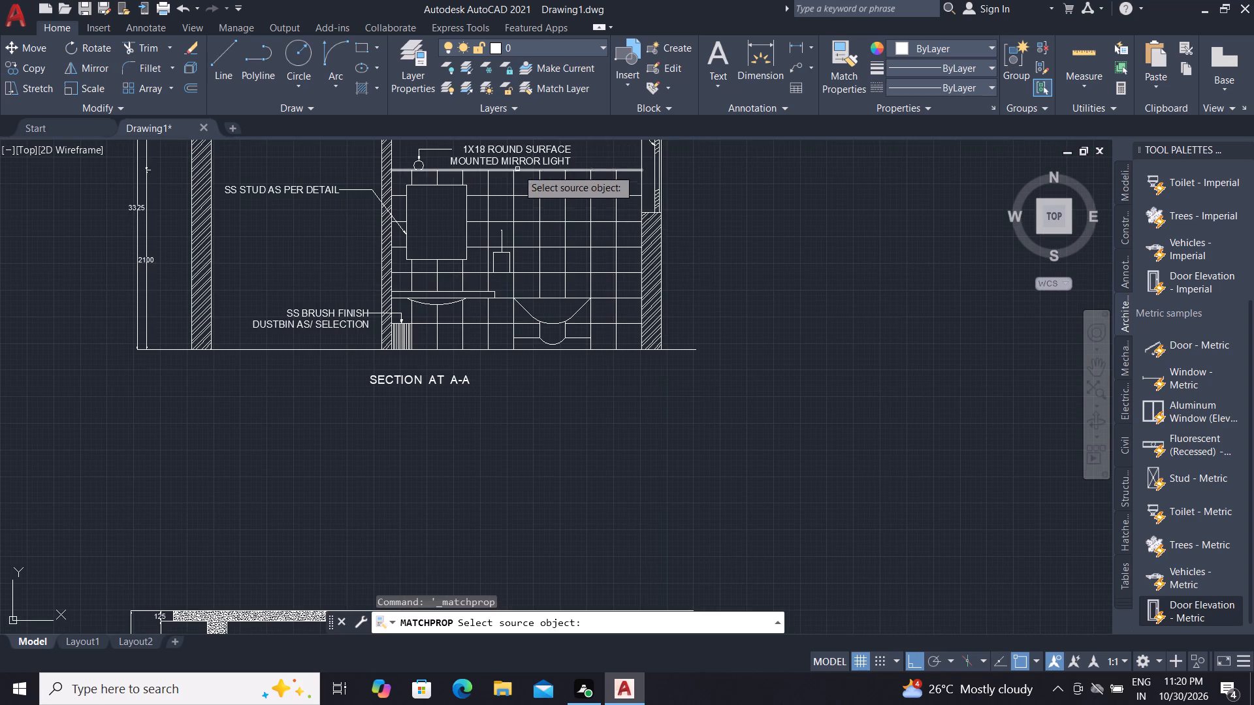
left_click(506, 155)
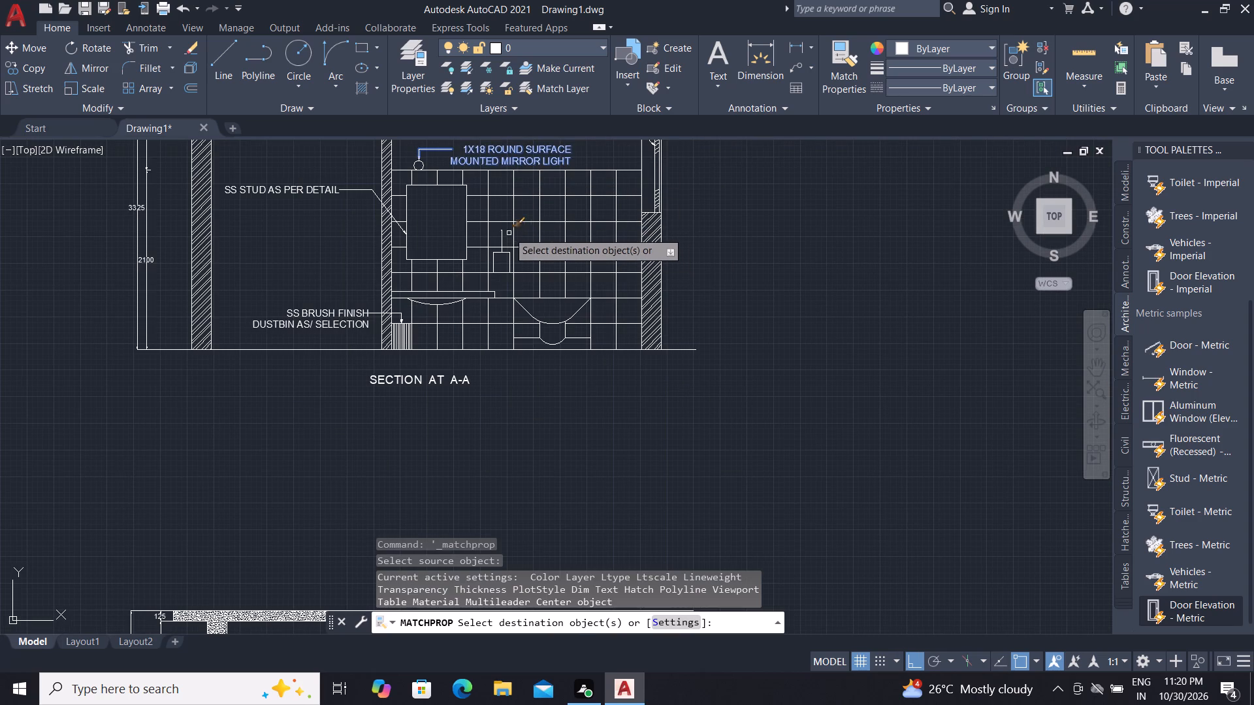
left_click(502, 231)
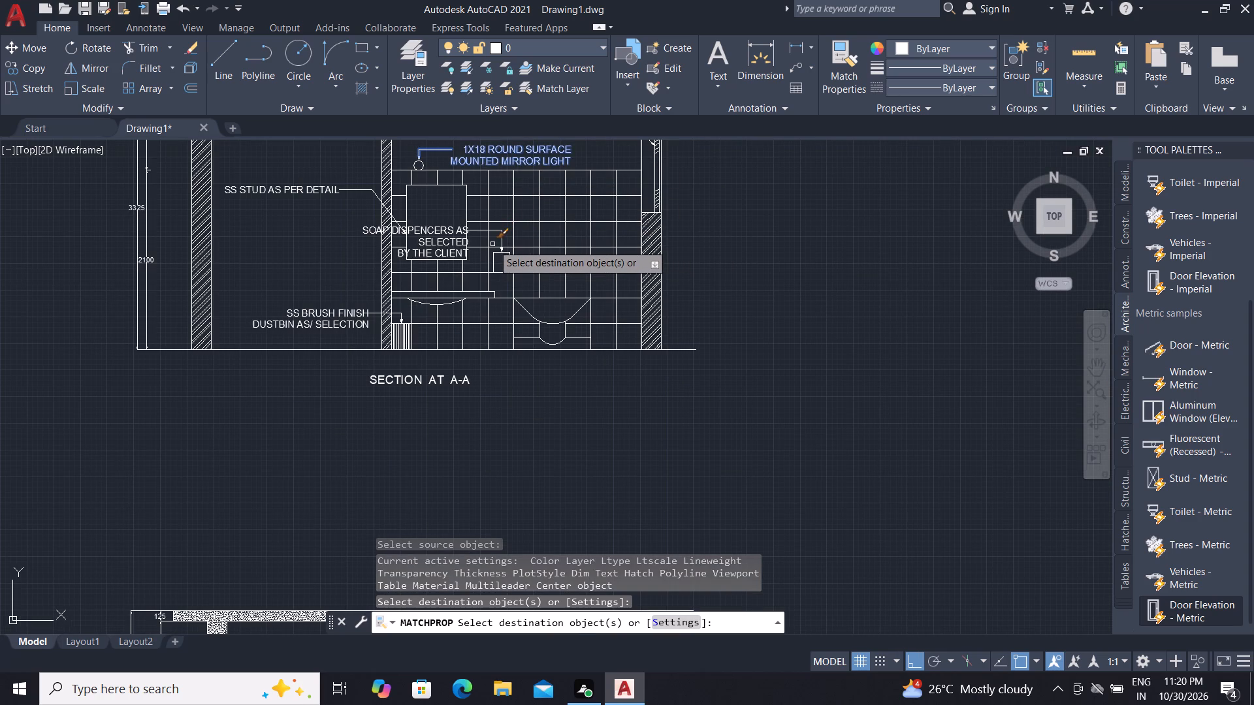
key("Escape")
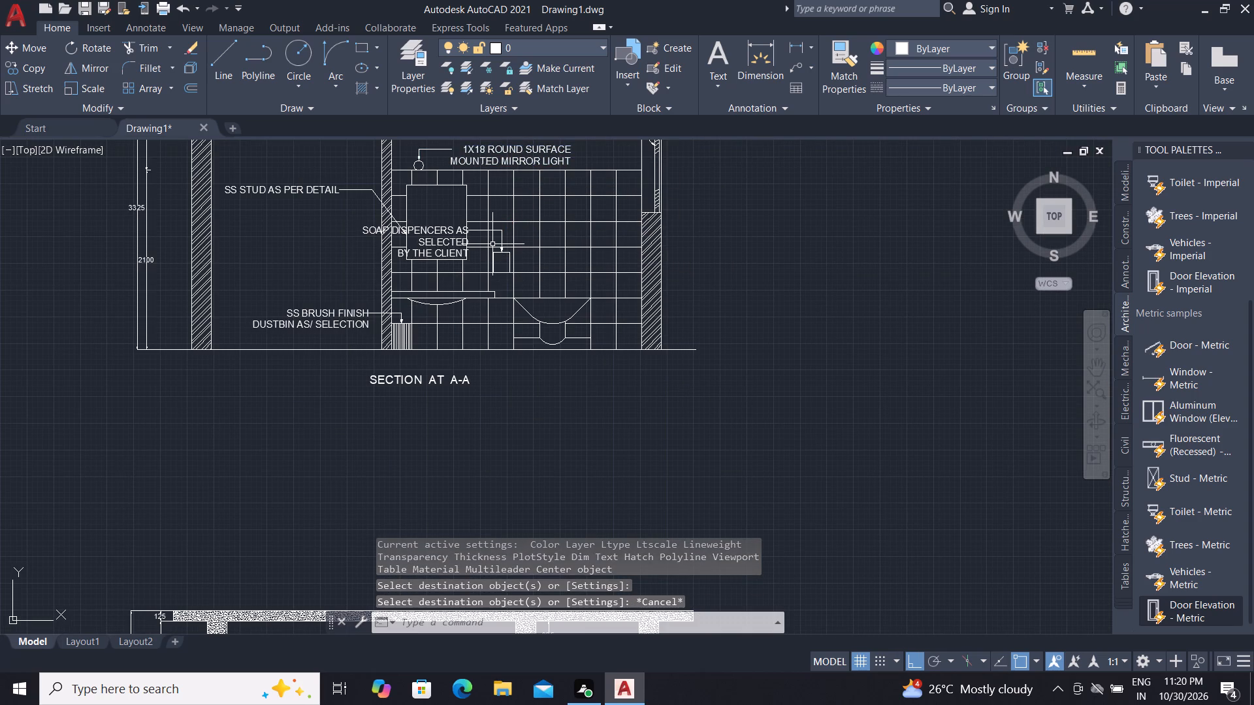
key("Escape")
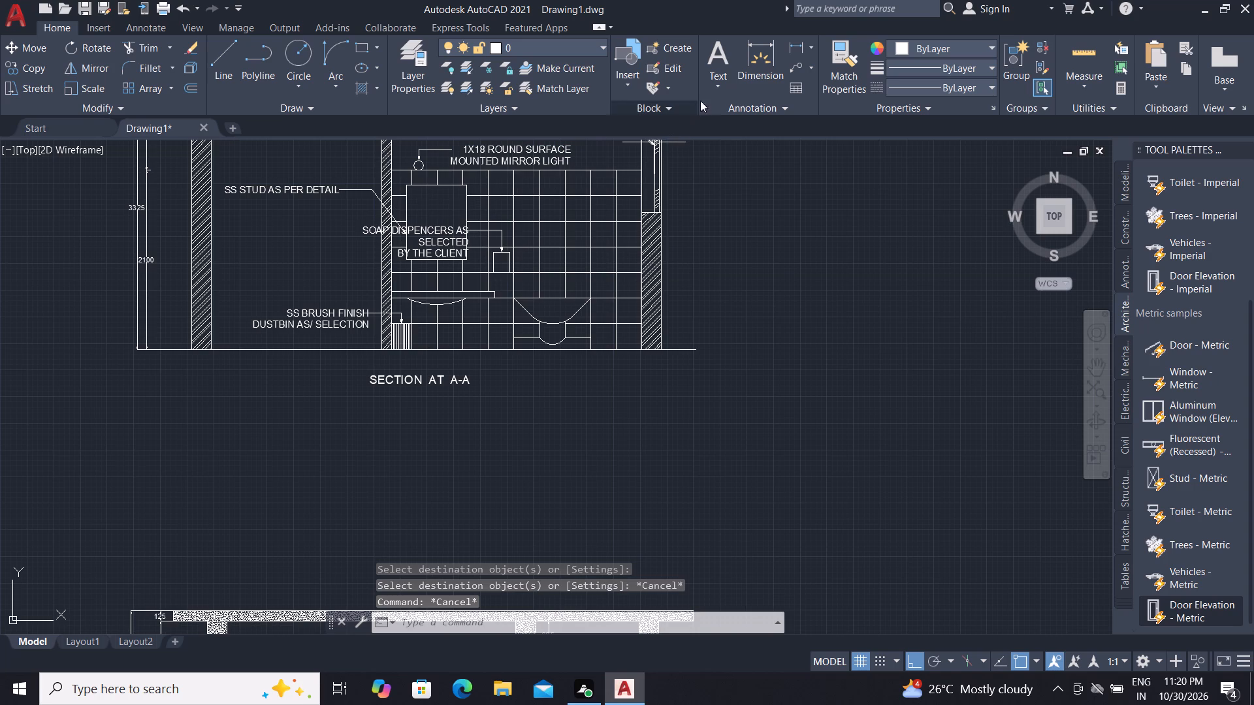
Add a two-line multileader reading ALL EDGES TO BE ROUNDED AND POLISHED, pointing horizontally at the mirror above the washbasin.
left_click(790, 59)
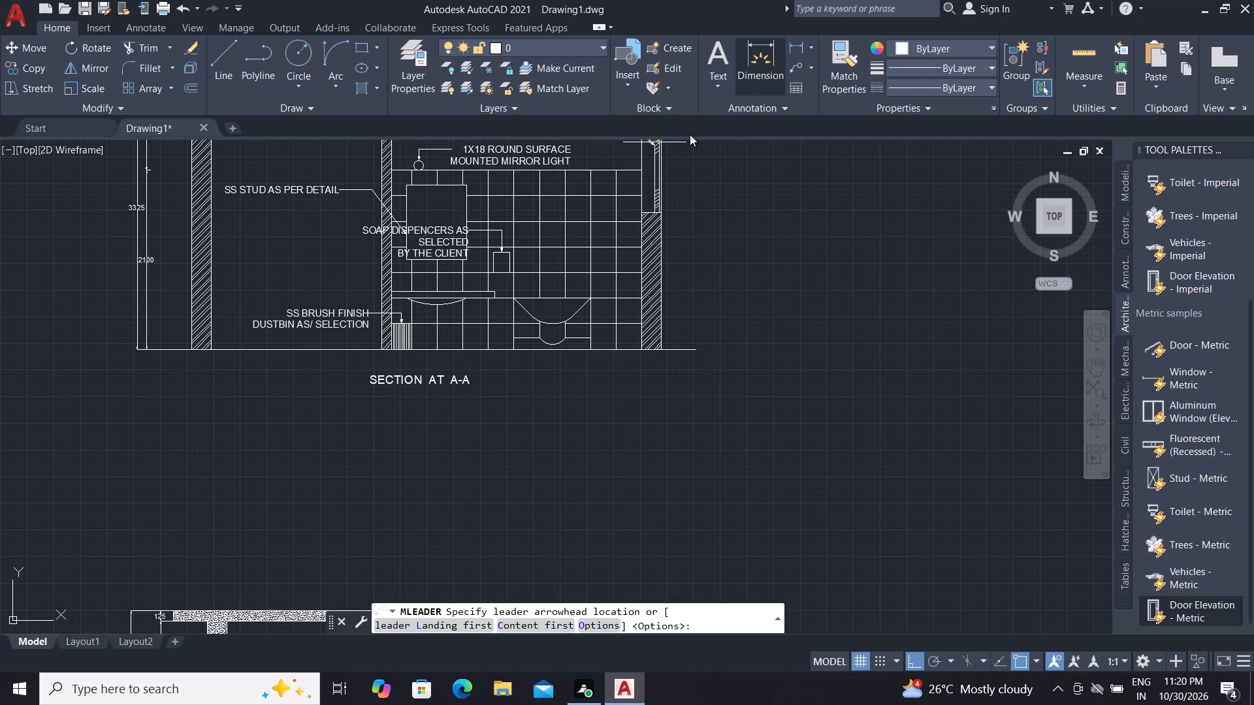
left_click(455, 210)
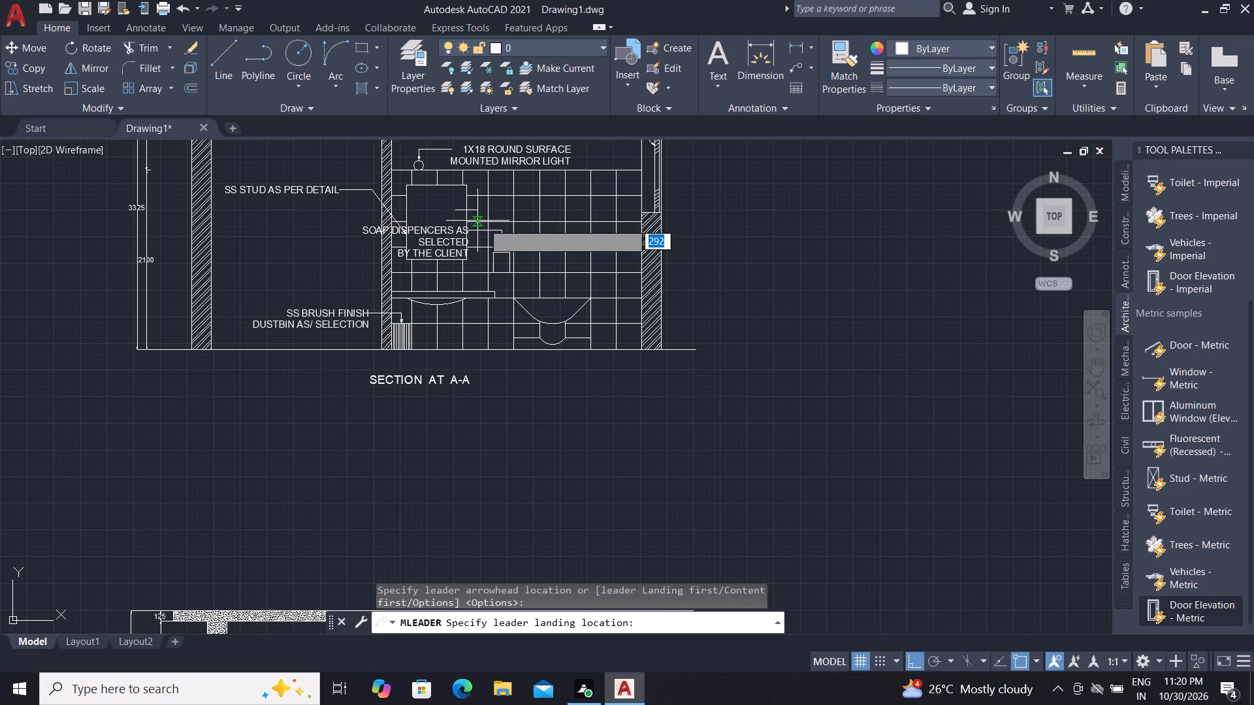
left_click(525, 212)
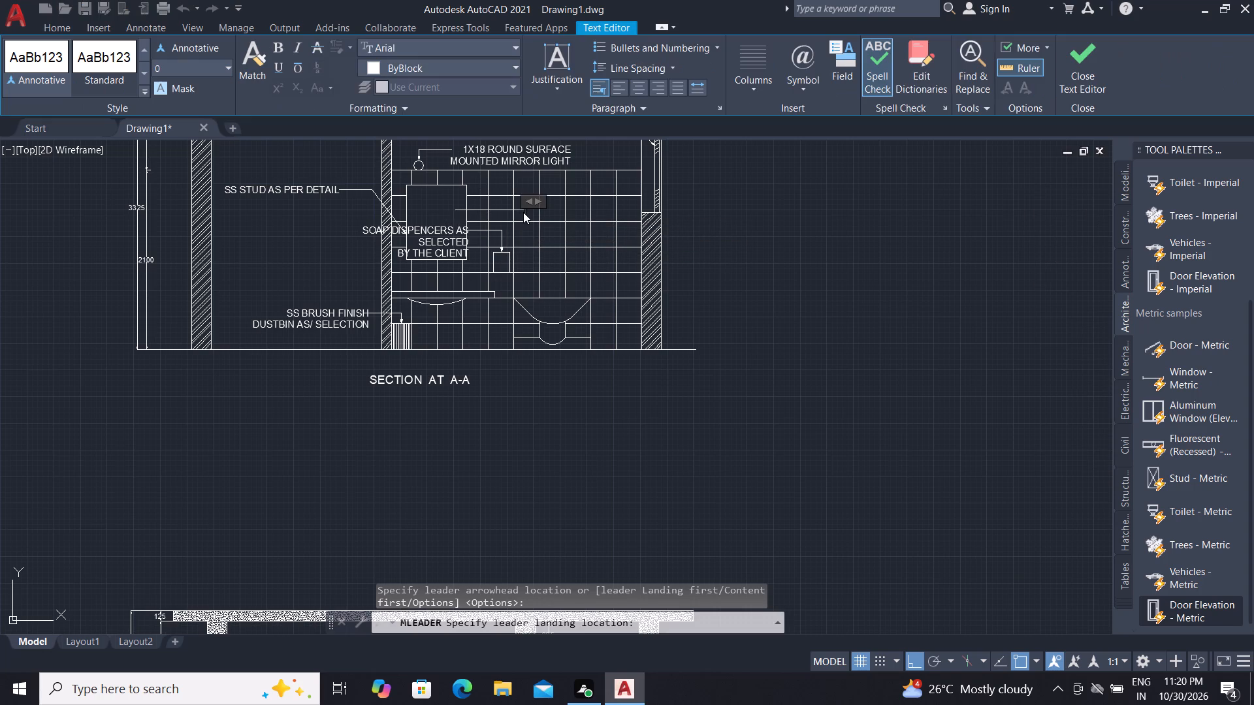
key("a")
type("LL")
key("space")
type("EDGES TO B")
key("e")
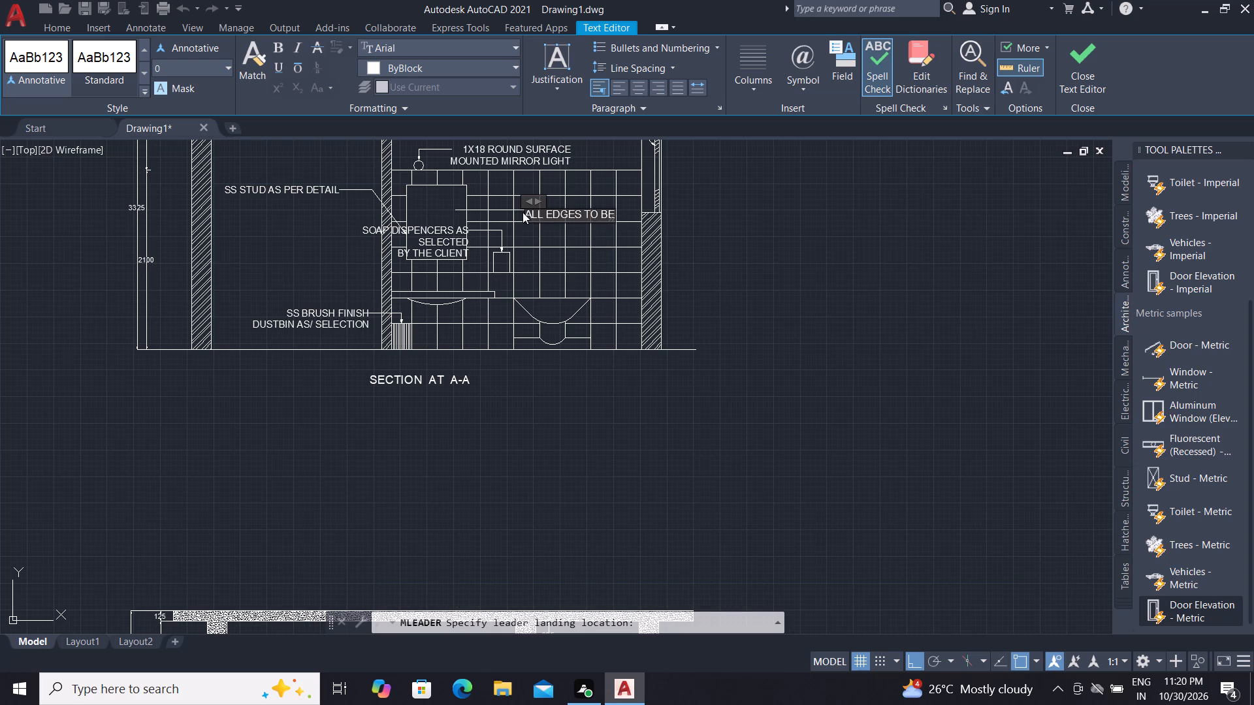
key("Return")
key("r")
key("i")
key("BackSpace")
type("OUNDED A")
type("ND POLIS")
type("HED")
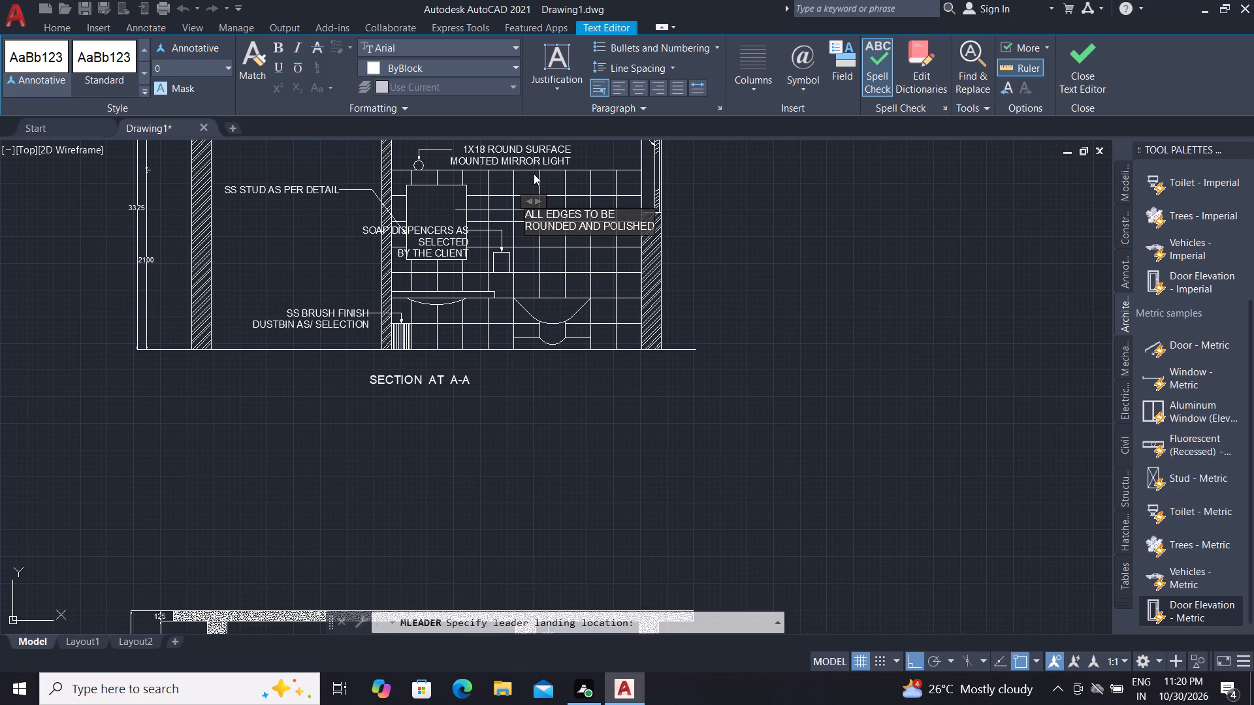
left_click(534, 174)
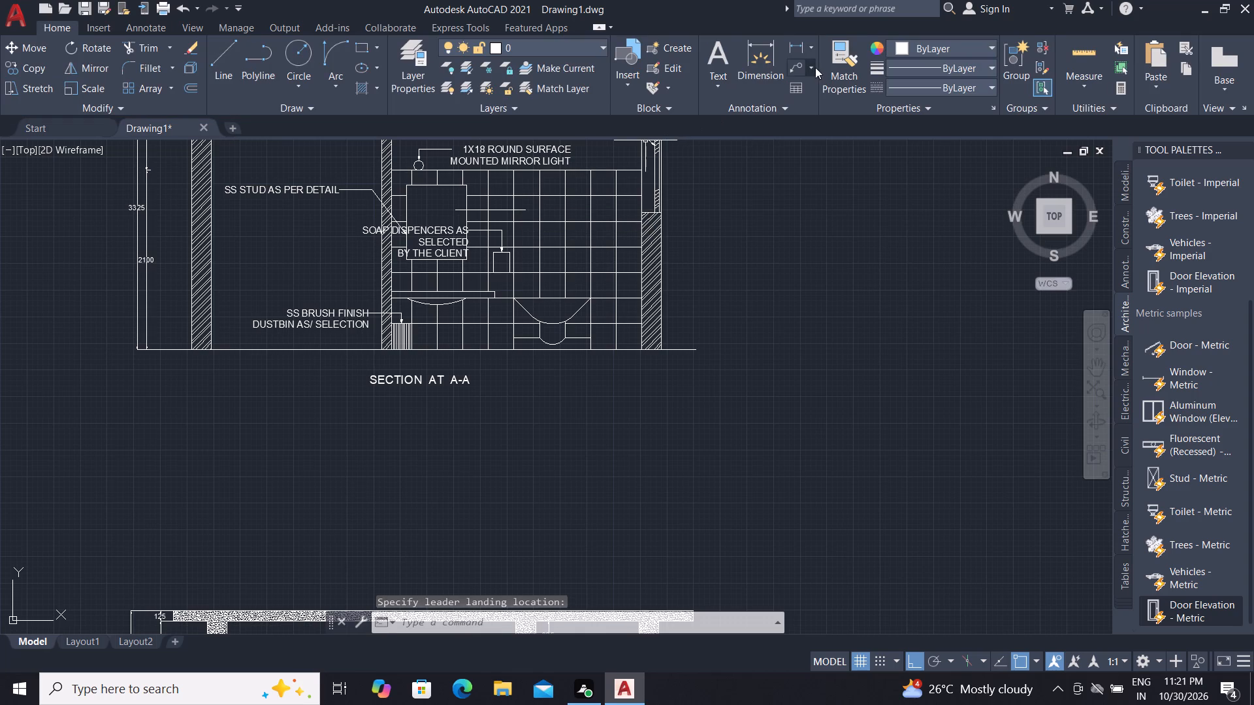
Match the properties of the mirror light leader note onto the ALL EDGES TO BE ROUNDED AND POLISHED leader.
left_click(837, 78)
left_click(551, 148)
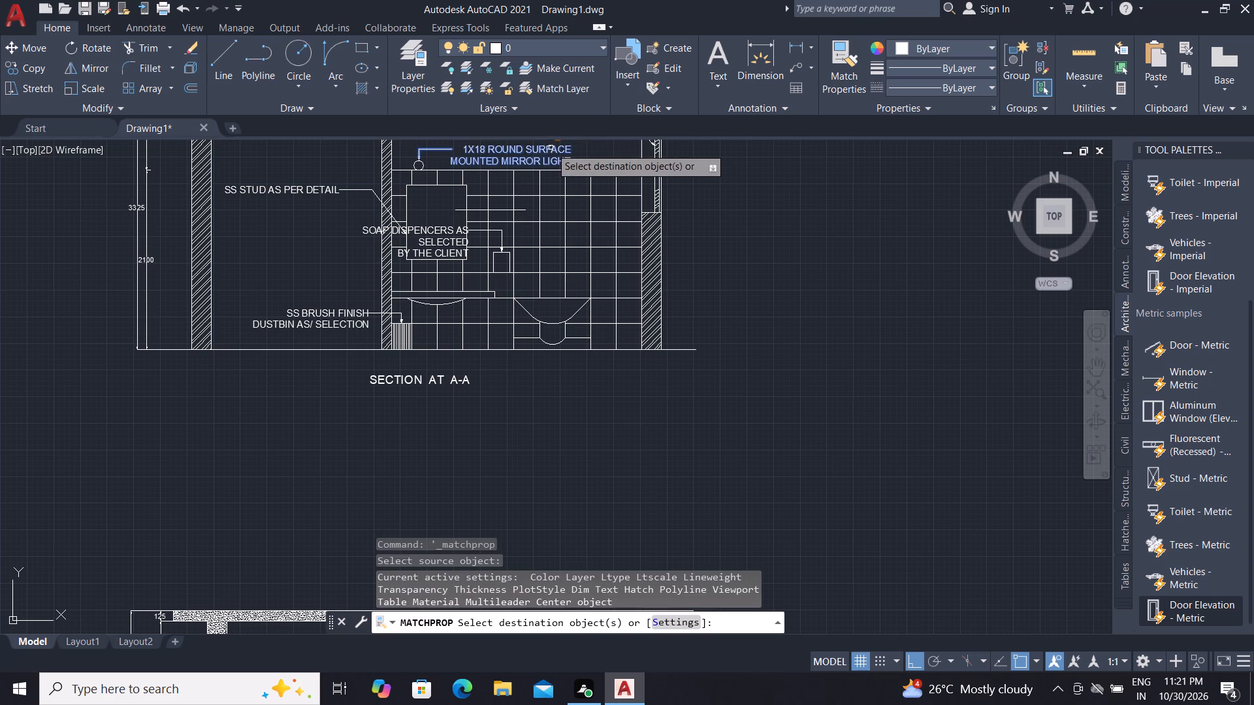
left_click(510, 211)
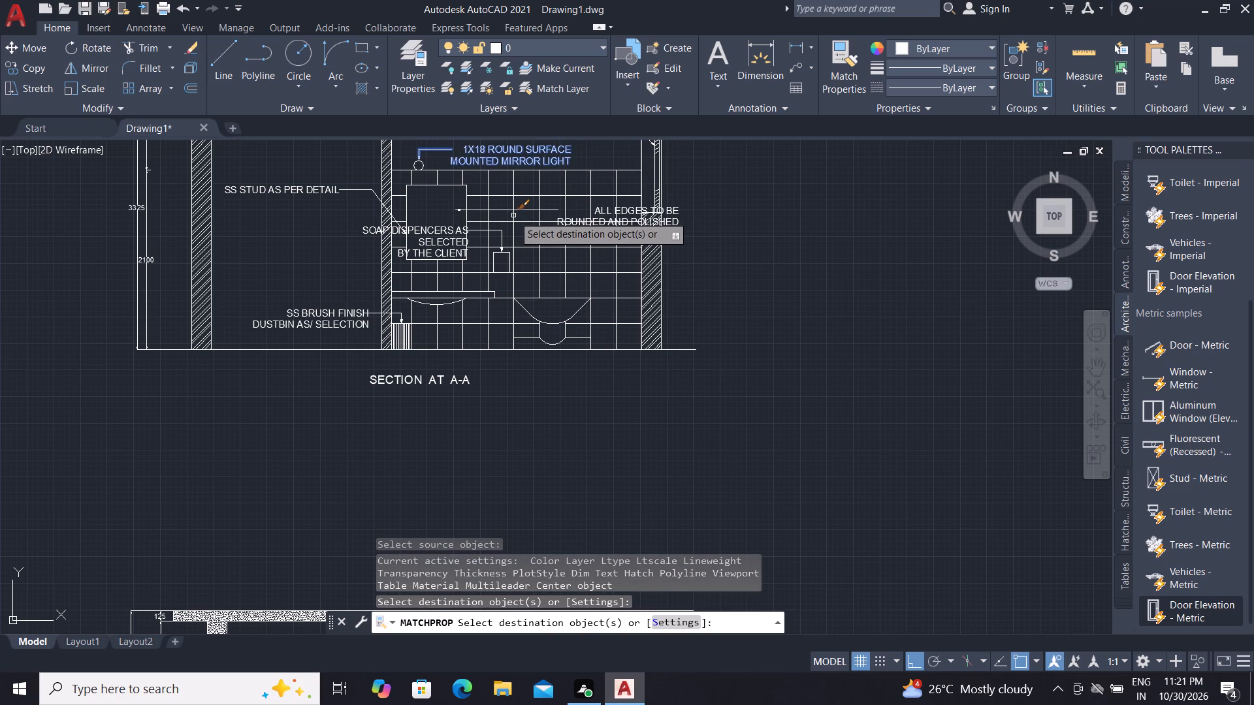
key("Escape")
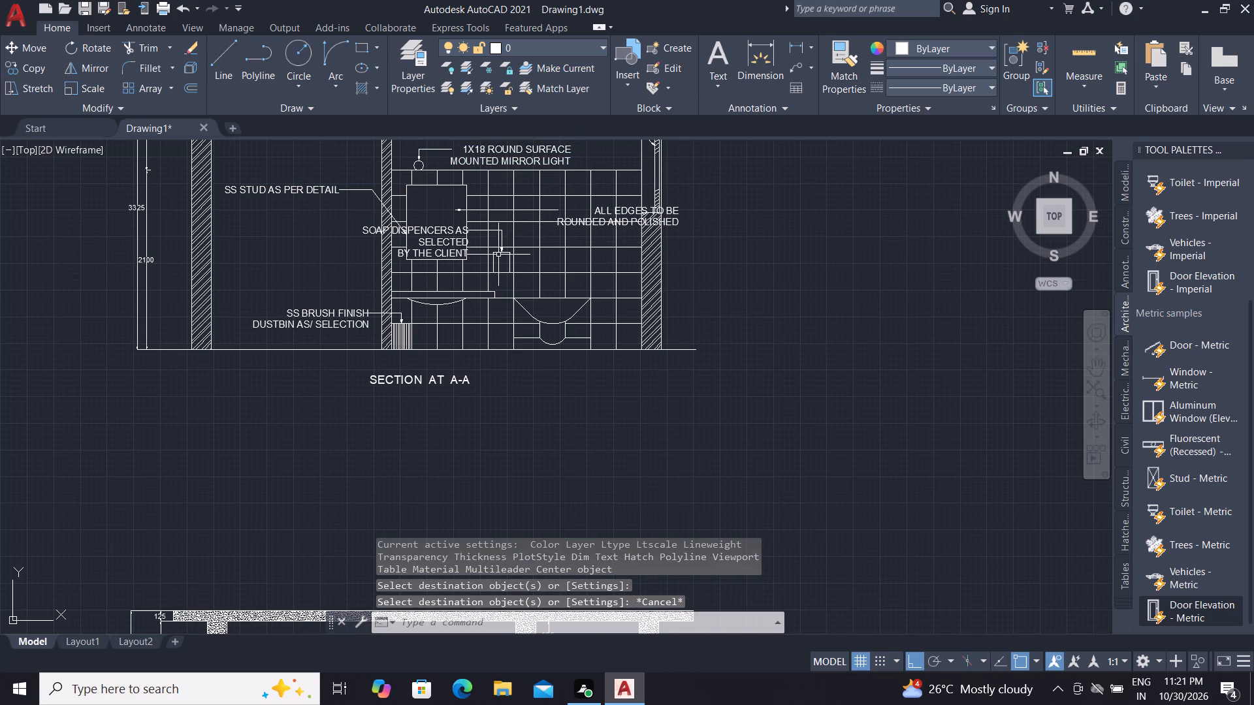
Add a two-line multileader reading SS BRUSH FINISH DUSTBIN just below the hatched dustbin at the floor line of section A-A.
scroll(498, 274, "down", 1)
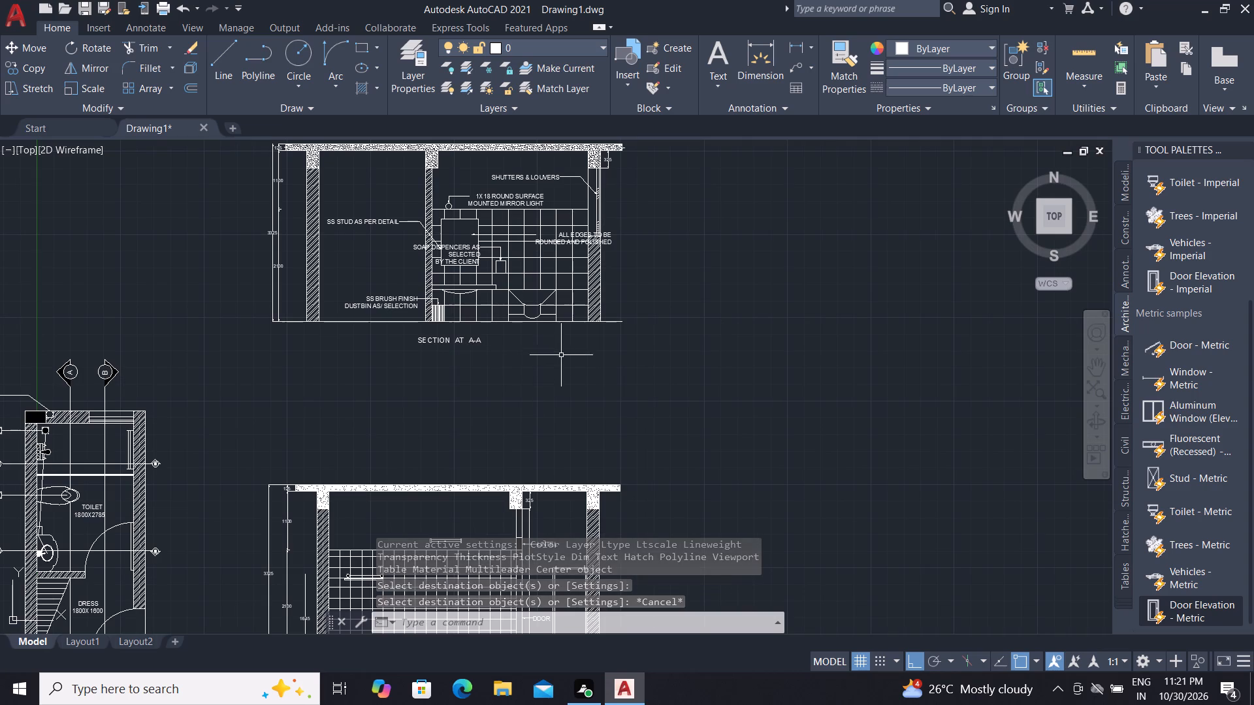
scroll(551, 343, "up", 1)
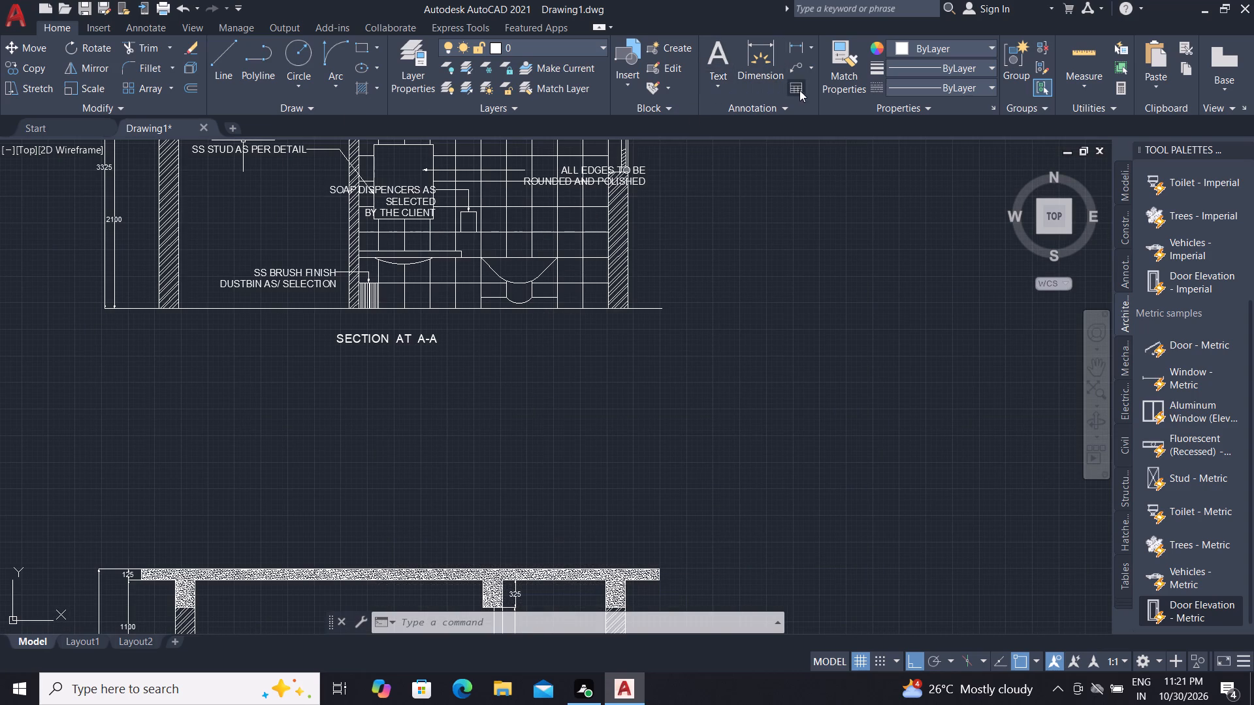
left_click(789, 65)
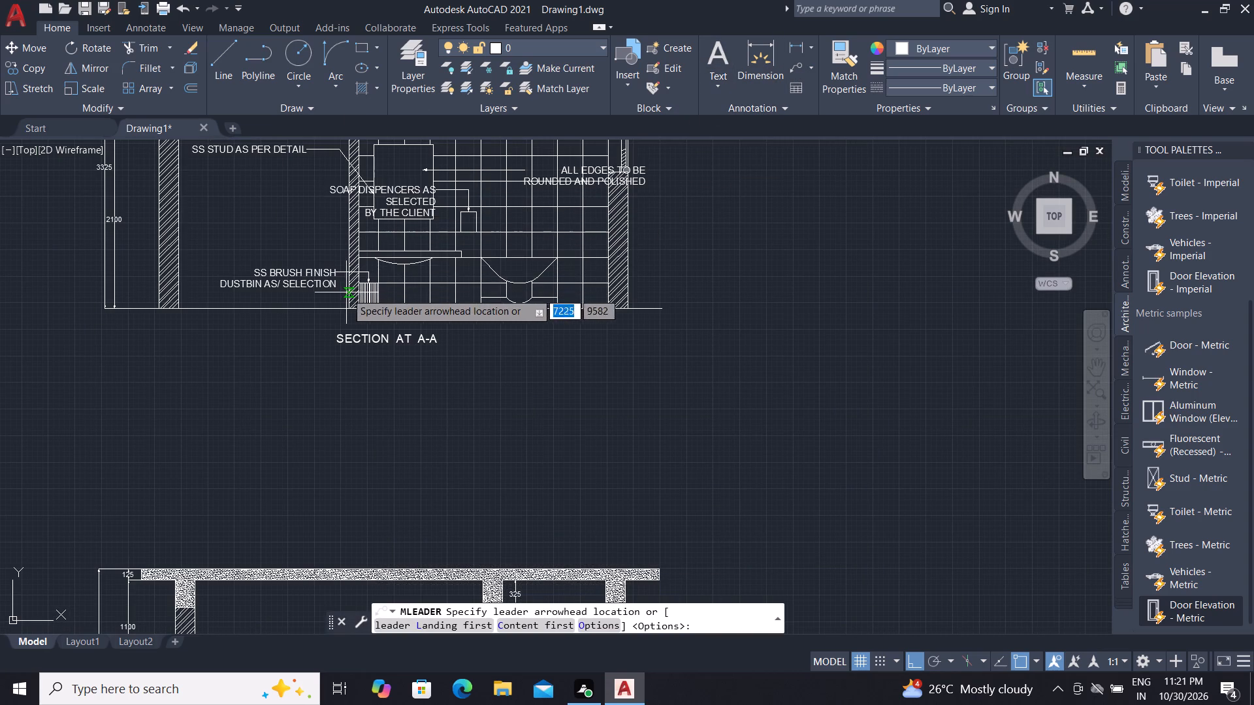
scroll(351, 300, "up", 2)
left_click(381, 320)
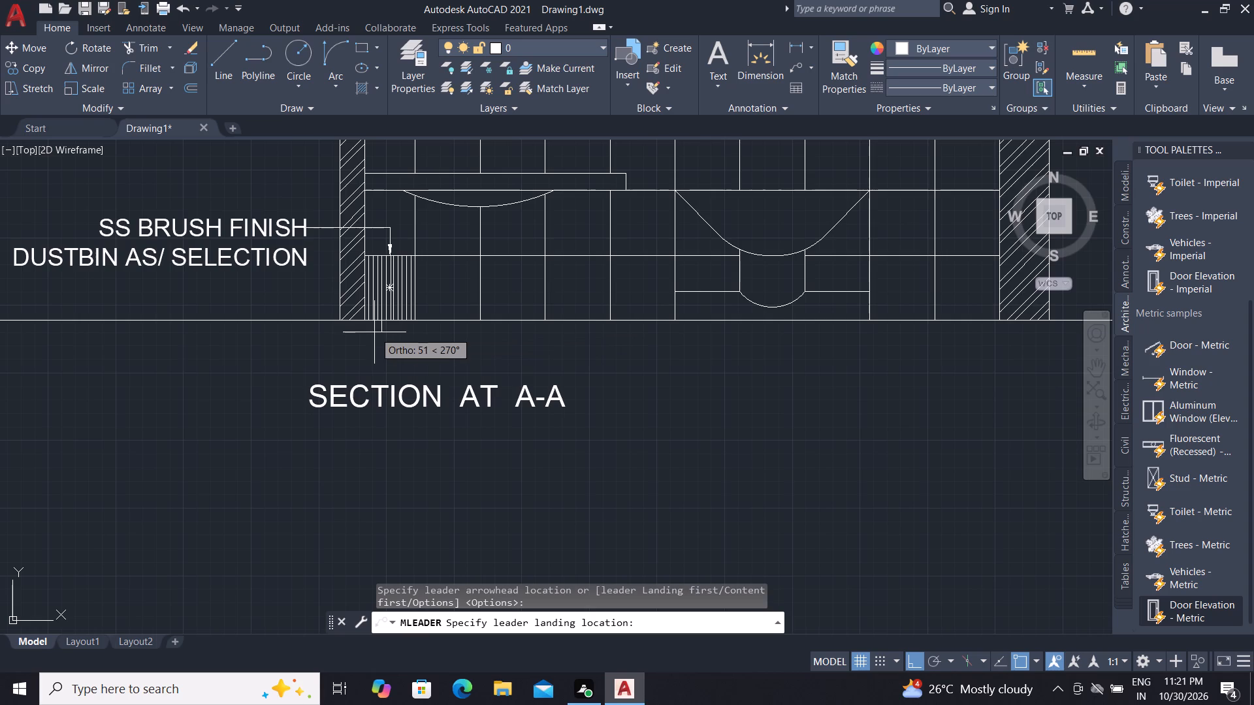
left_click(374, 339)
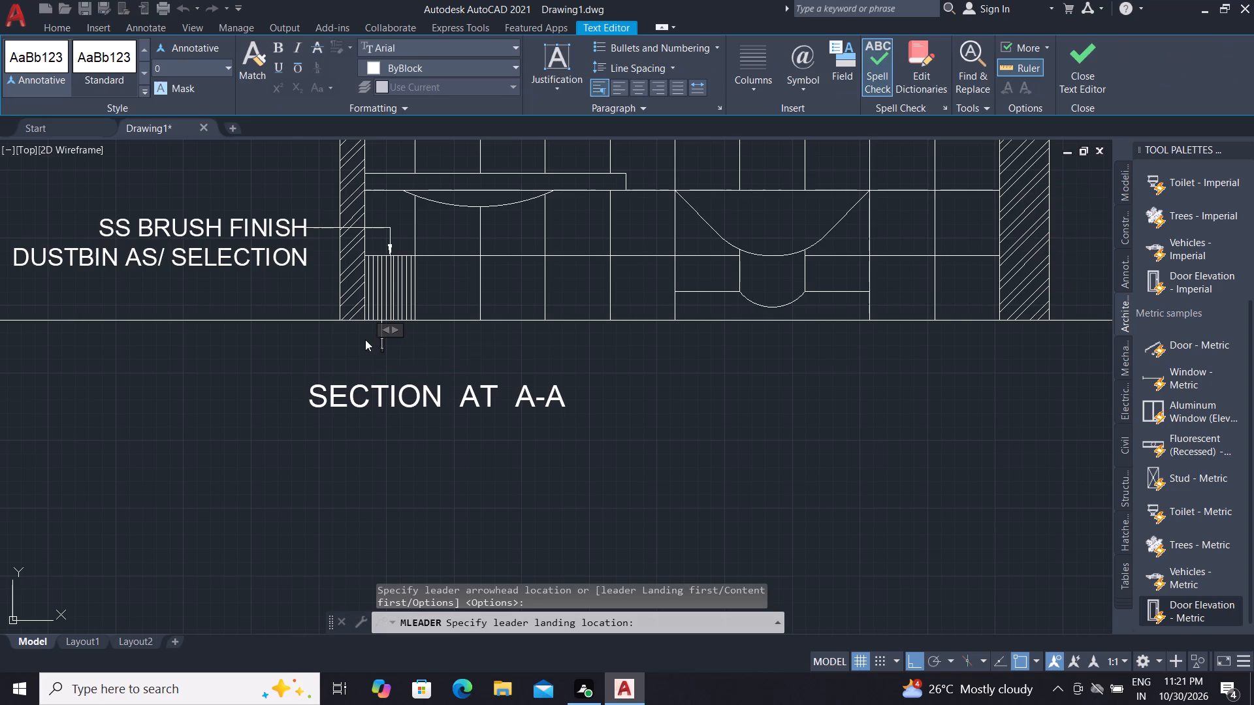
type("SS")
key("space")
type("BRUS")
type("H")
key("space")
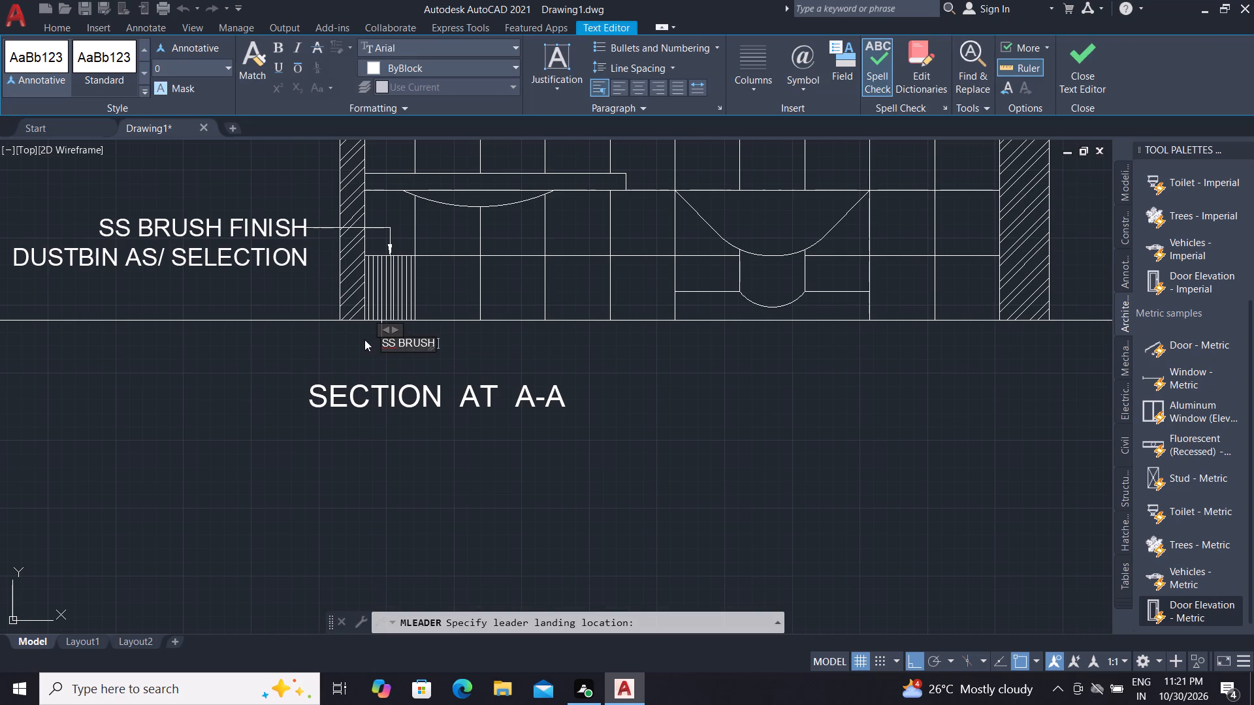
type("FINID")
key("BackSpace")
type("SH")
key("space")
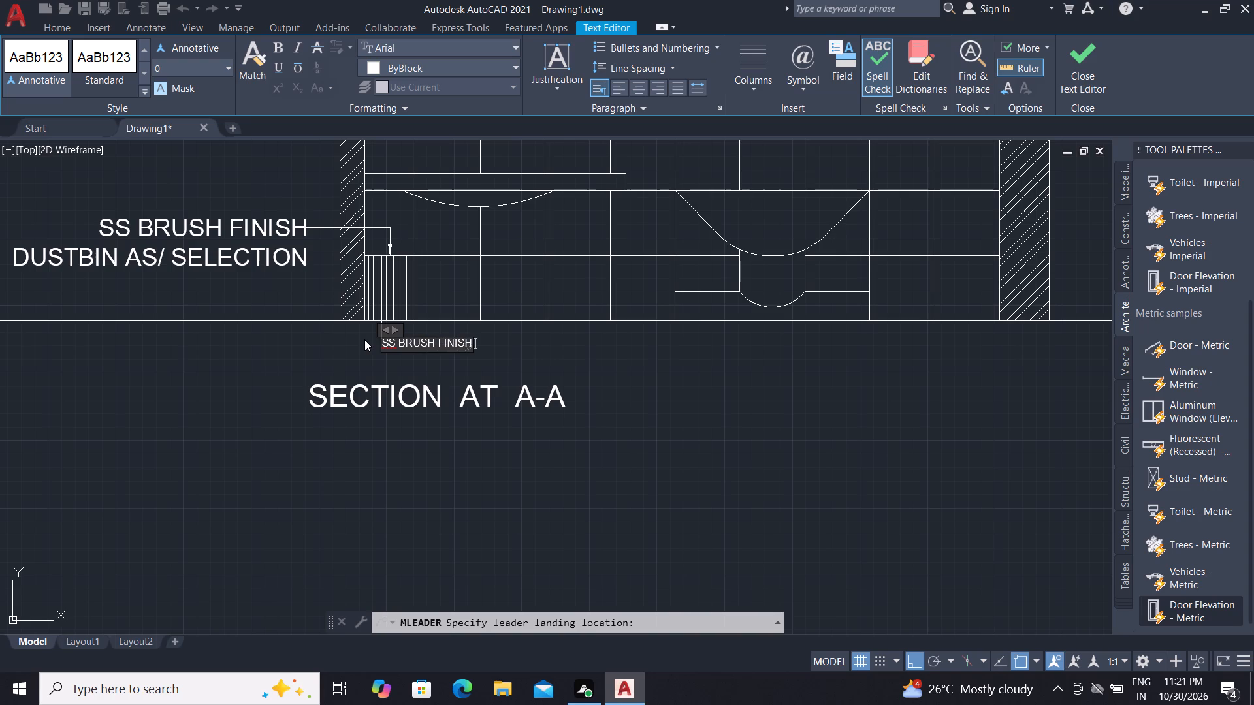
key("Return")
type("DU")
key("s")
type("TBIN")
key("space")
left_click(351, 352)
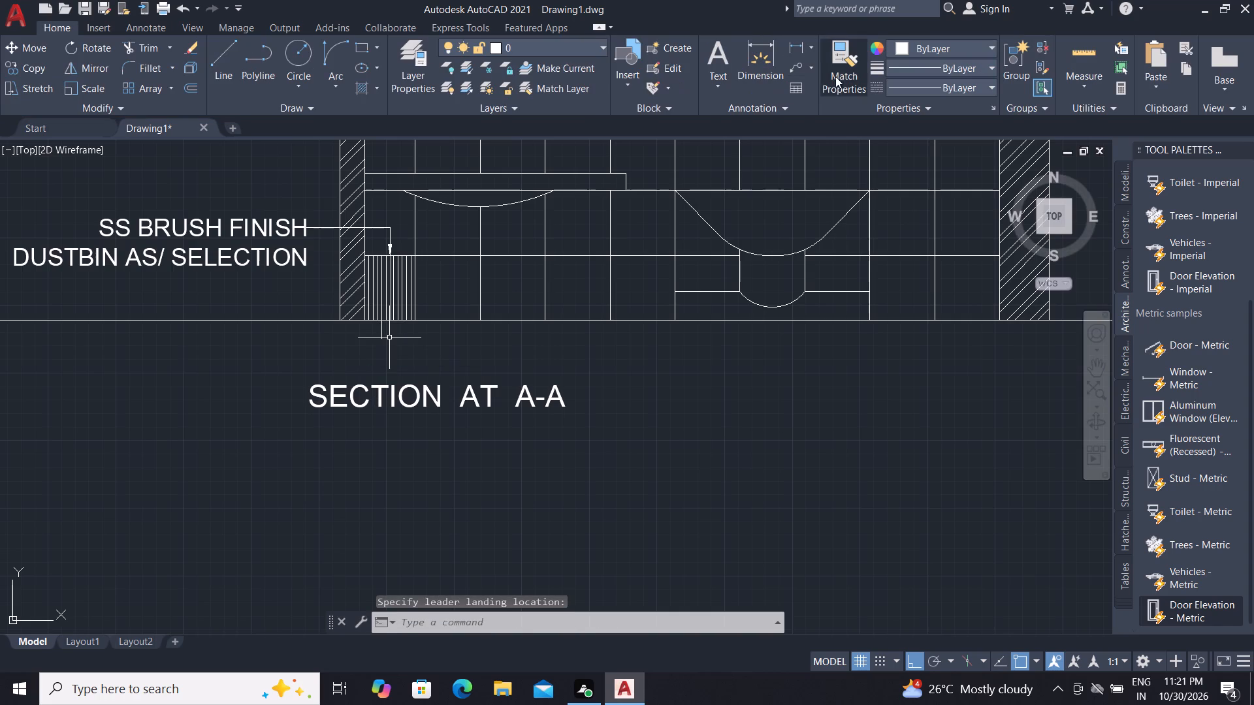
Match the properties of the soap dispenser leader onto the new SS BRUSH FINISH DUSTBIN leader below the floor line.
left_click(844, 75)
scroll(622, 223, "down", 2)
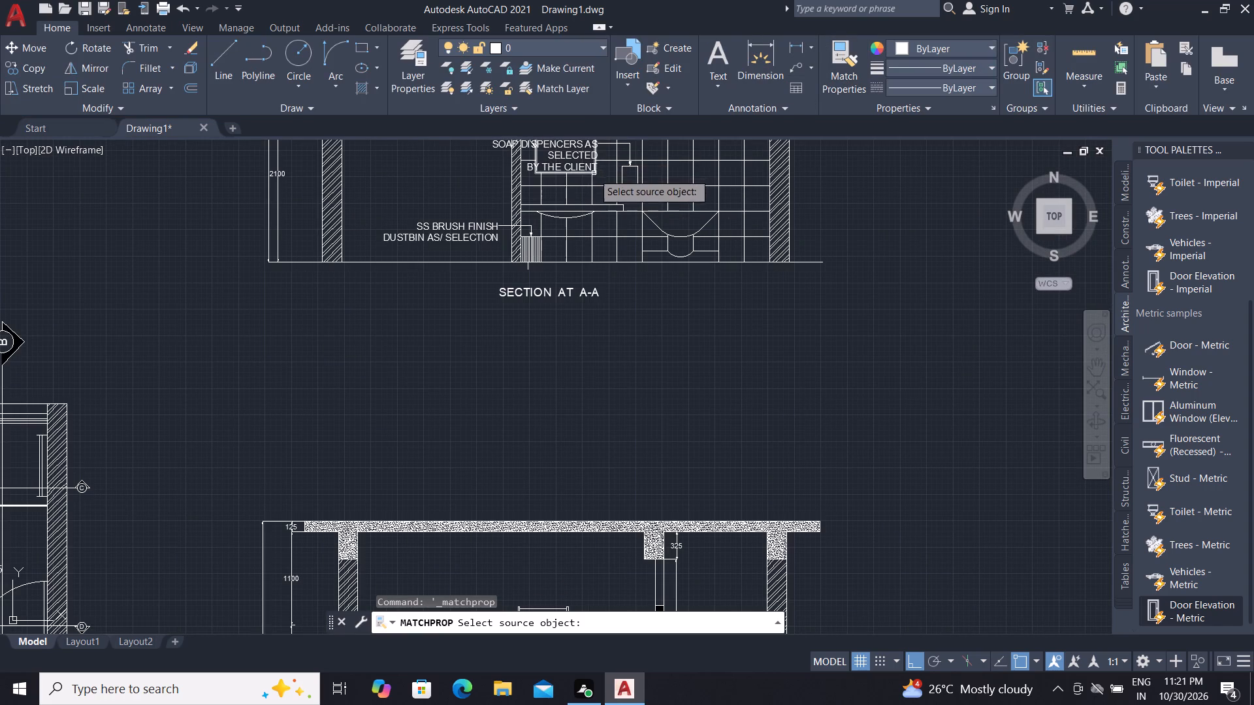
left_click(574, 160)
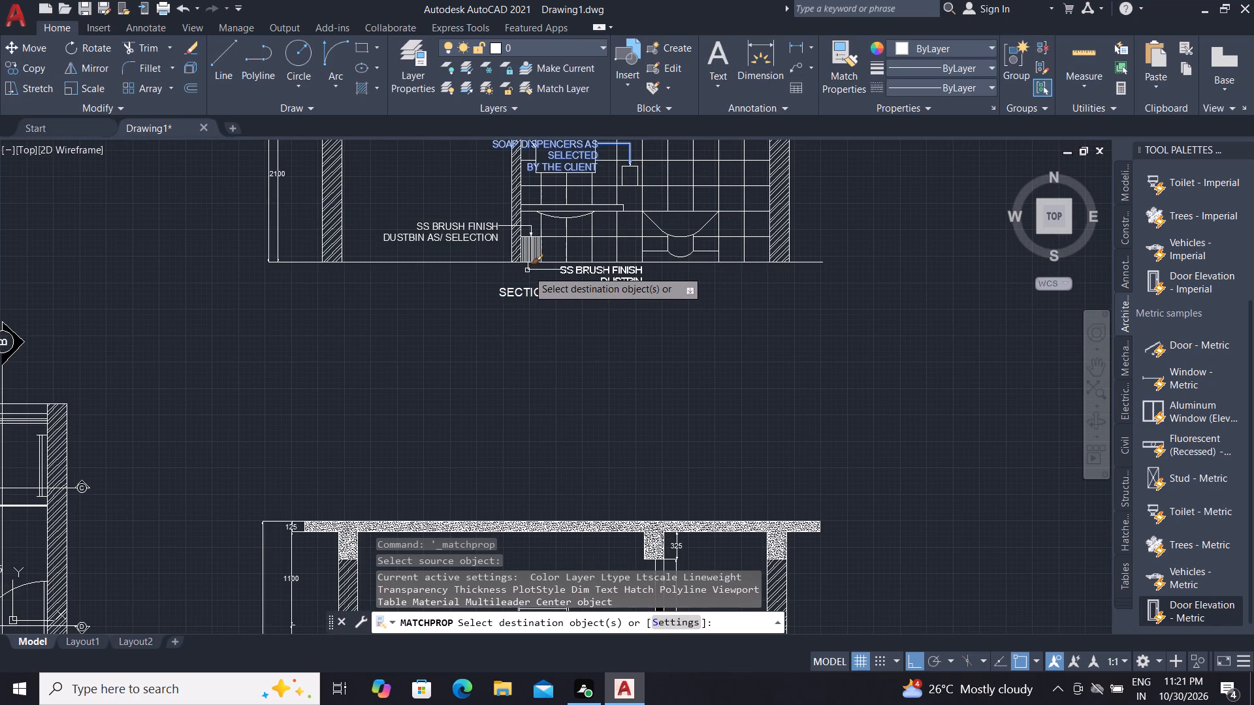
left_click(528, 270)
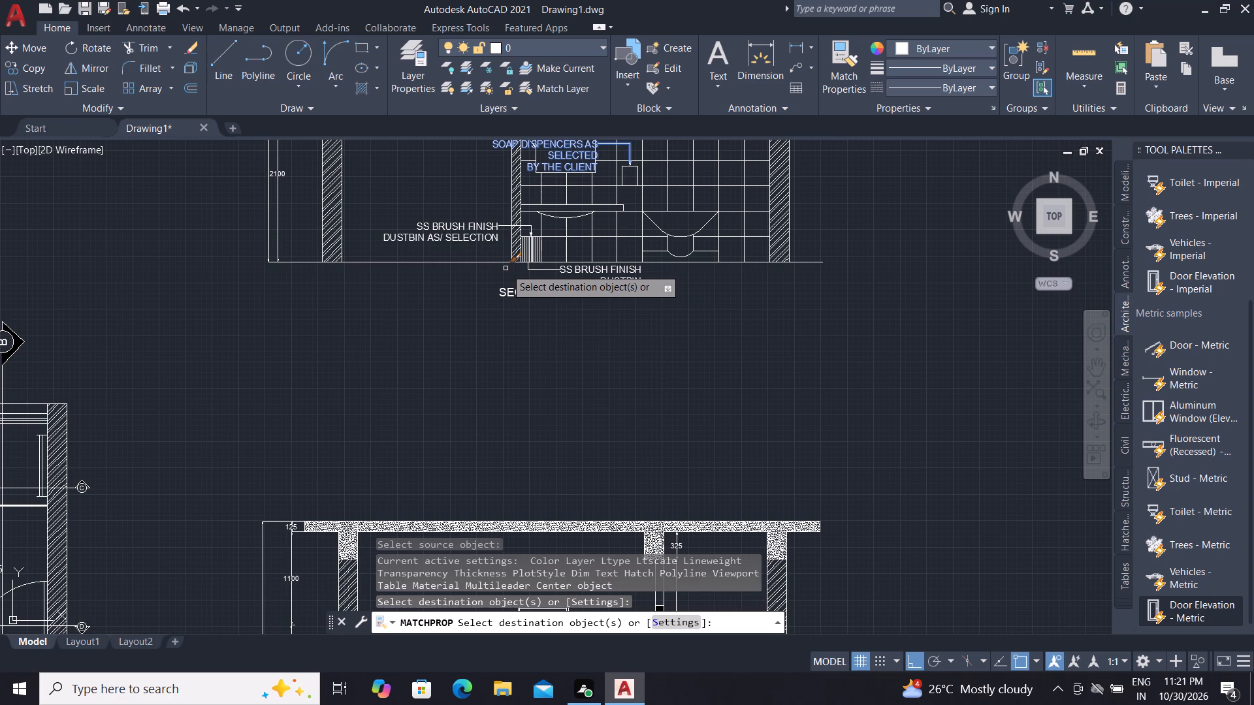
key("Escape")
Add a three-line multileader reading 100 HIGH SKIRTING TO BE MATCHED WITH FLOORING, pointing up just above the floor line beside the WC, about 622 long.
scroll(506, 268, "down", 1)
scroll(637, 312, "up", 3)
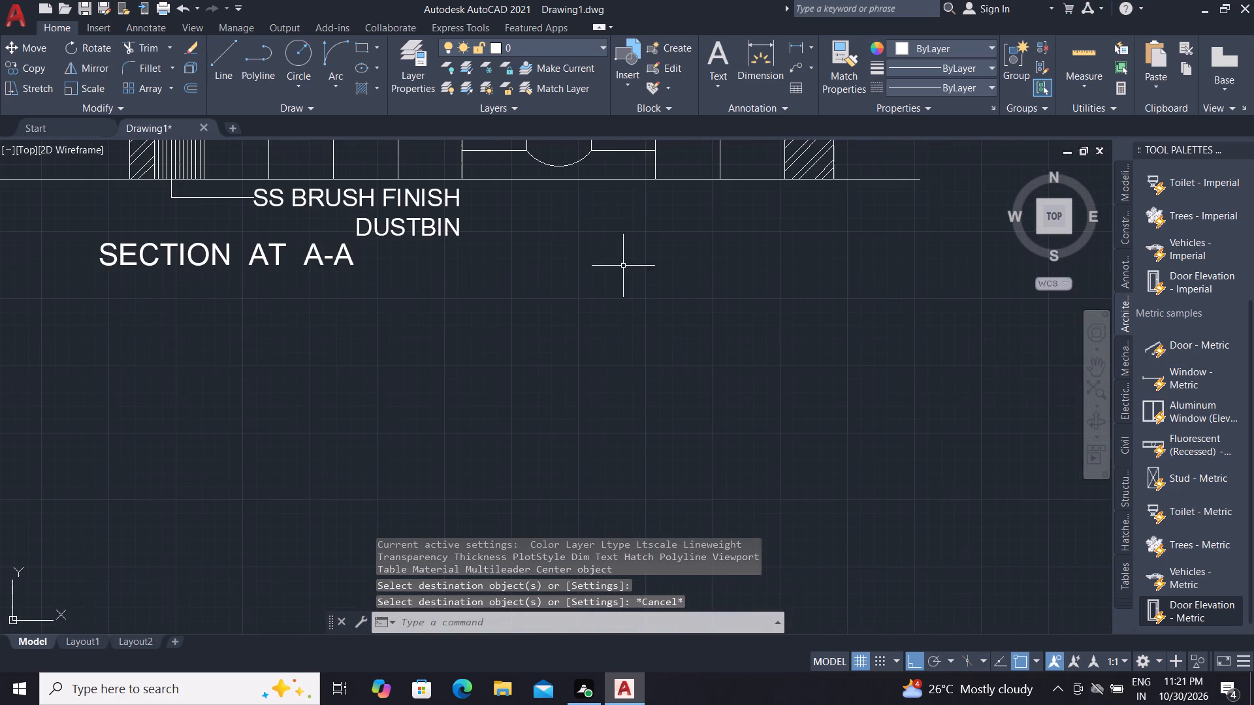
left_click(790, 65)
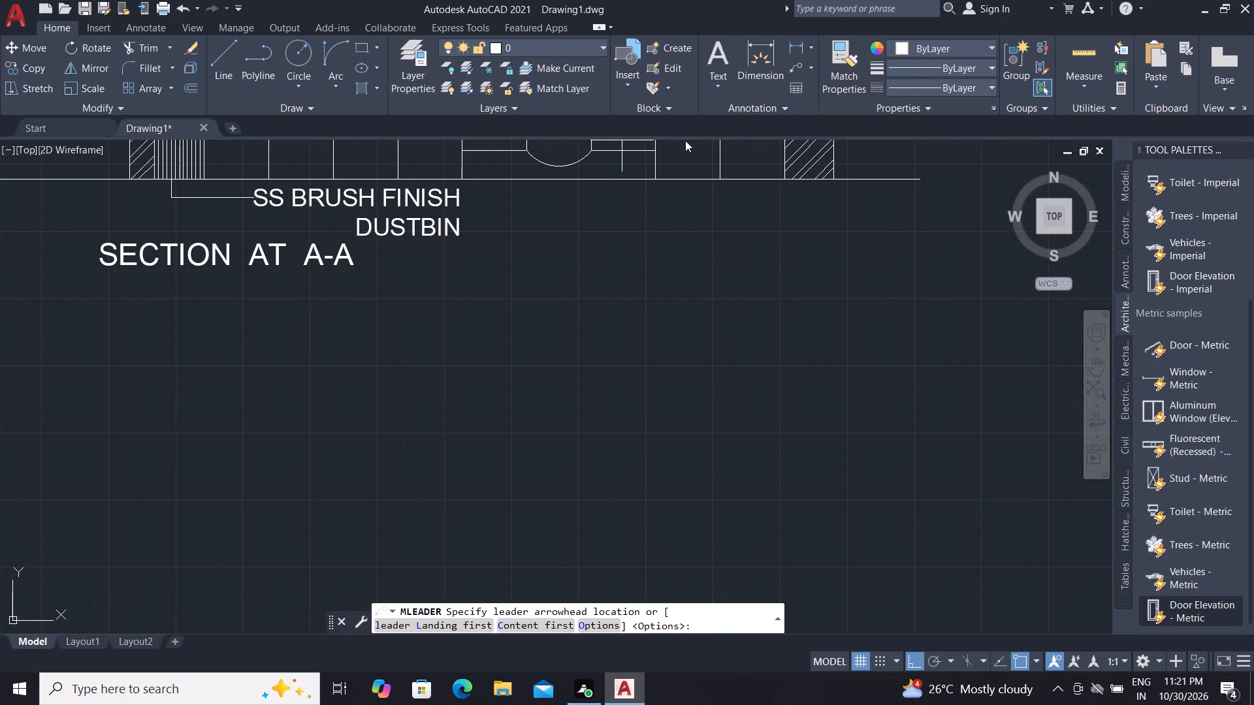
left_click(635, 167)
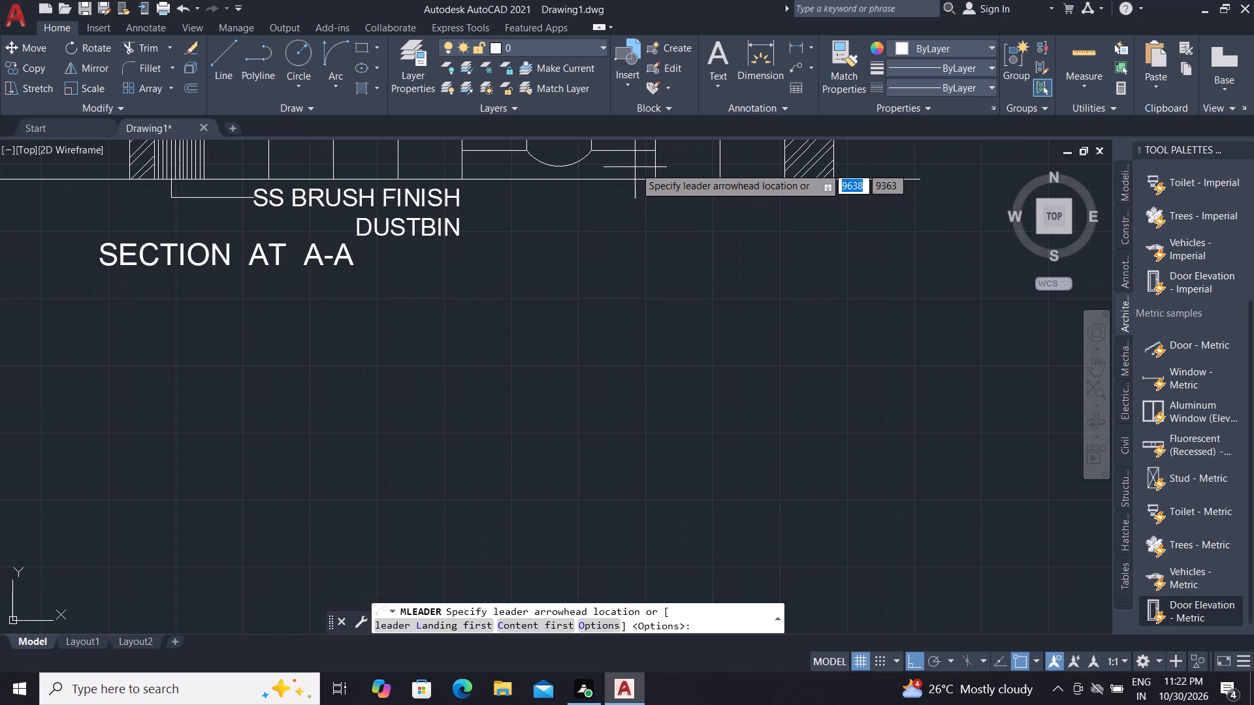
left_click(600, 302)
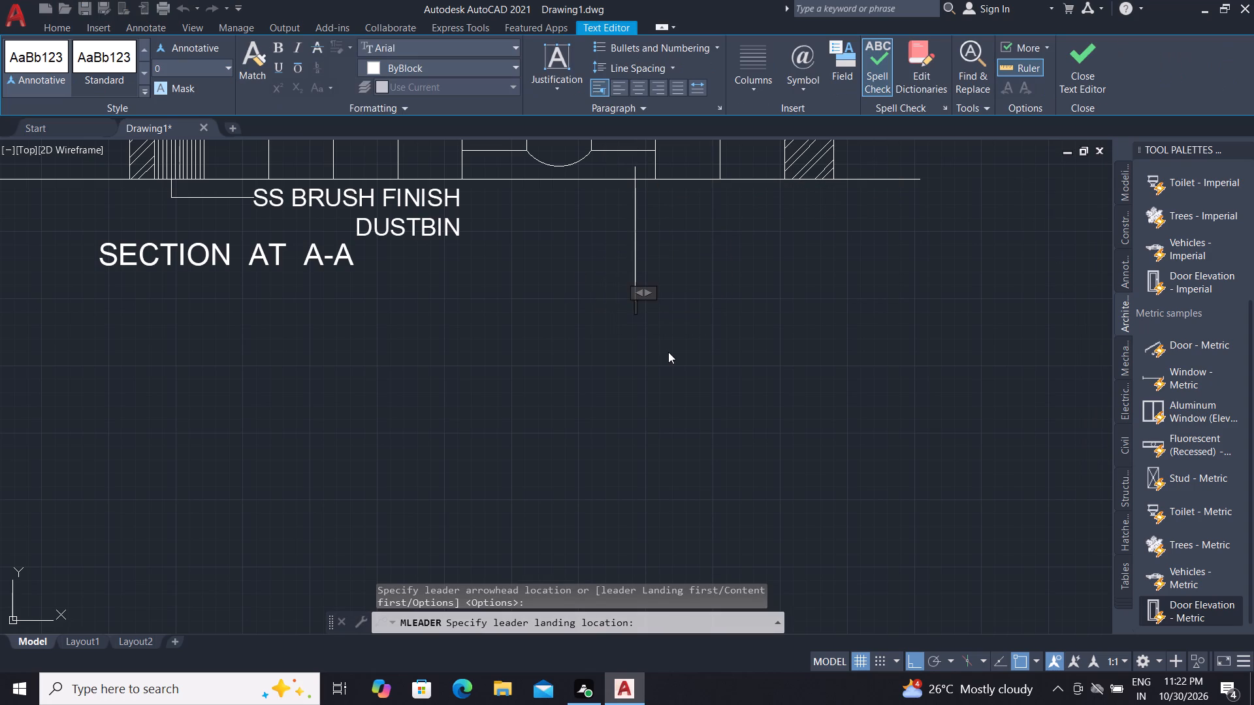
key("1")
type("00 HIGH")
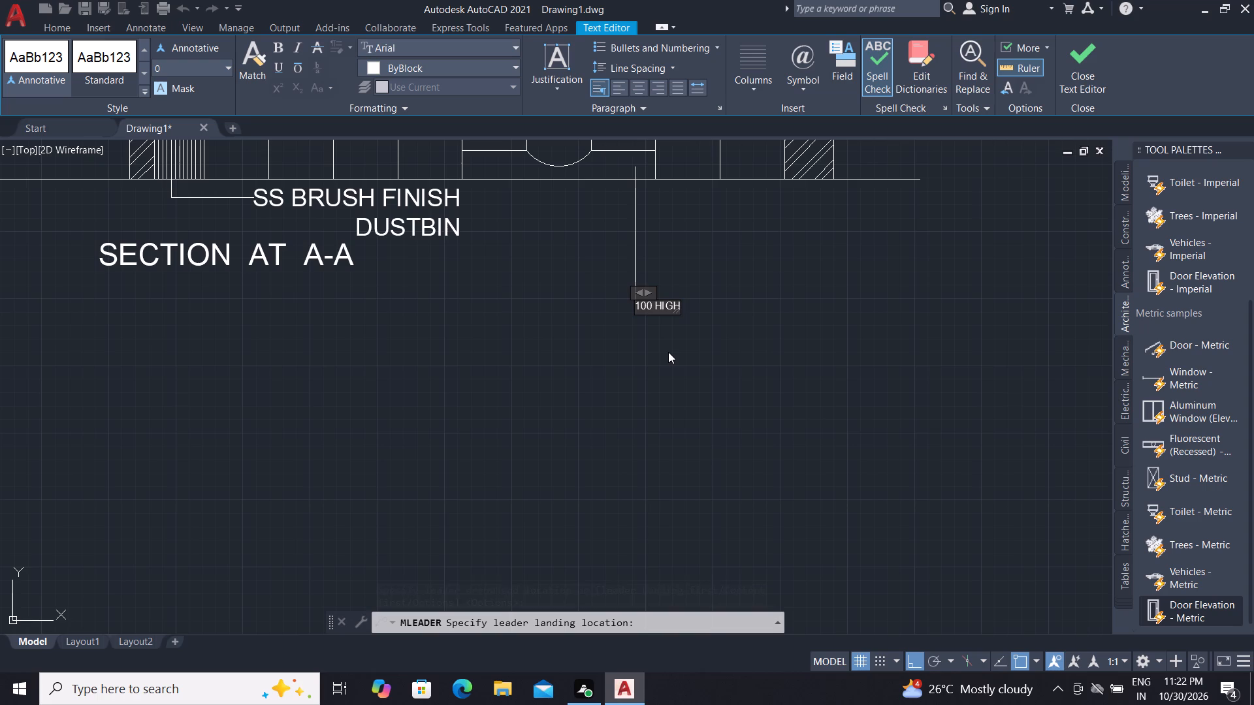
key("space")
type("S")
key("k")
type("IRTING TO")
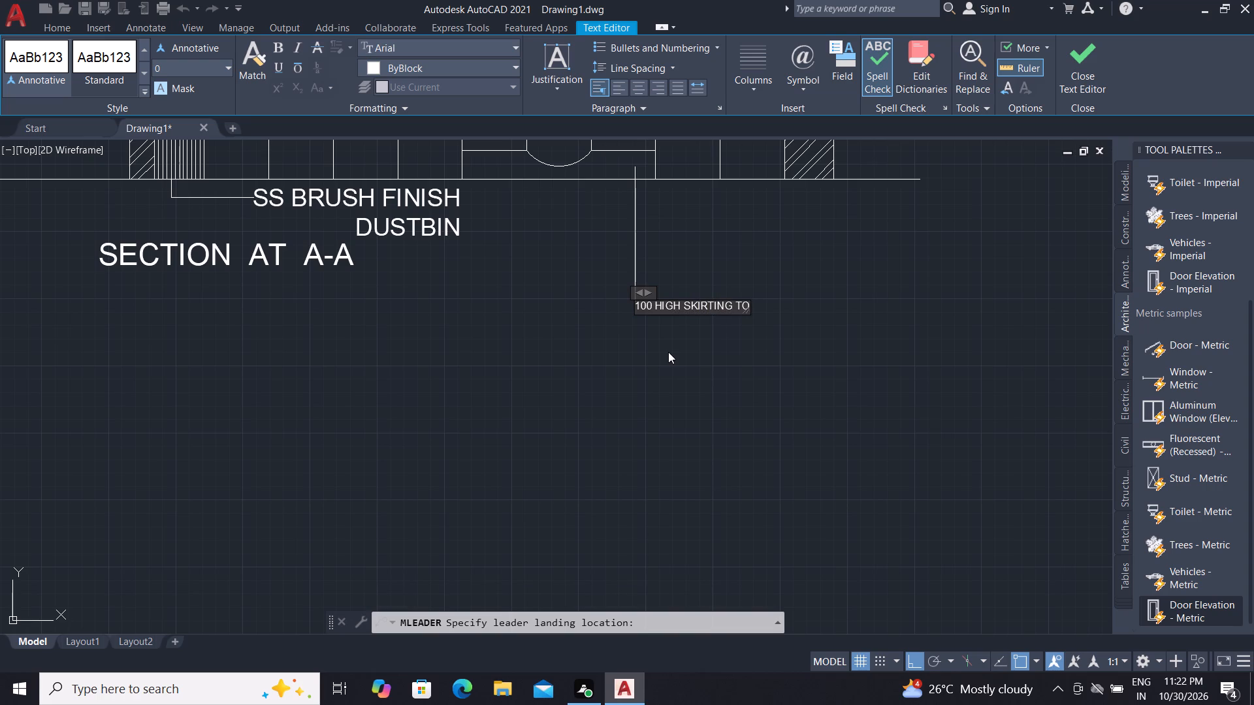
key("Return")
type("BE")
key("space")
type("MATCHED WITH")
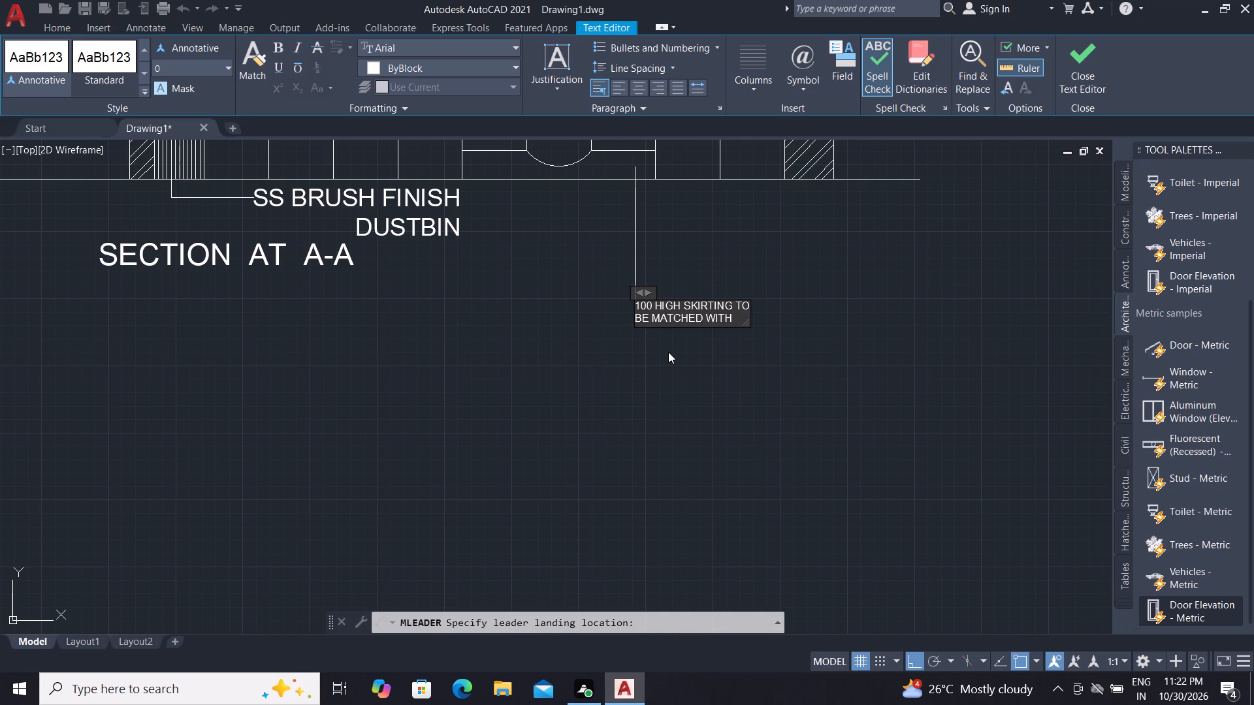
key("Return")
type("FLOO")
type("RING")
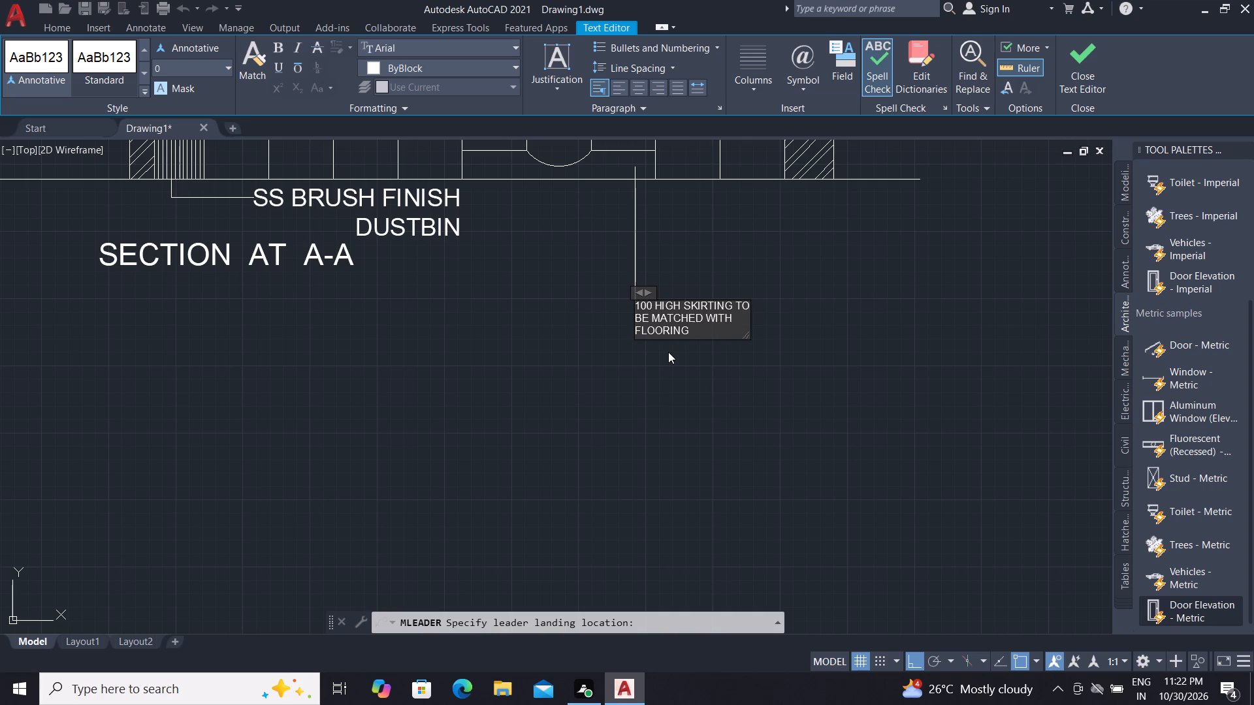
left_click(654, 356)
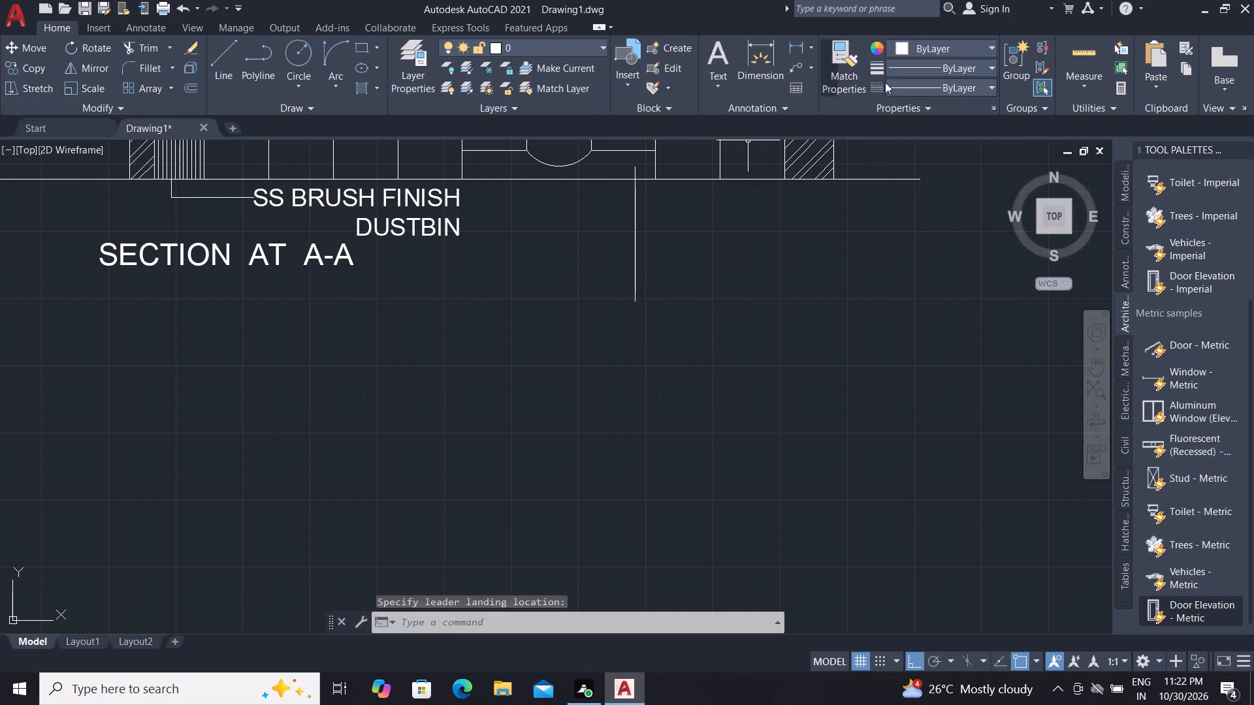
Match the properties of the lower SS BRUSH FINISH DUSTBIN leader onto the 100 HIGH SKIRTING leader.
left_click(857, 74)
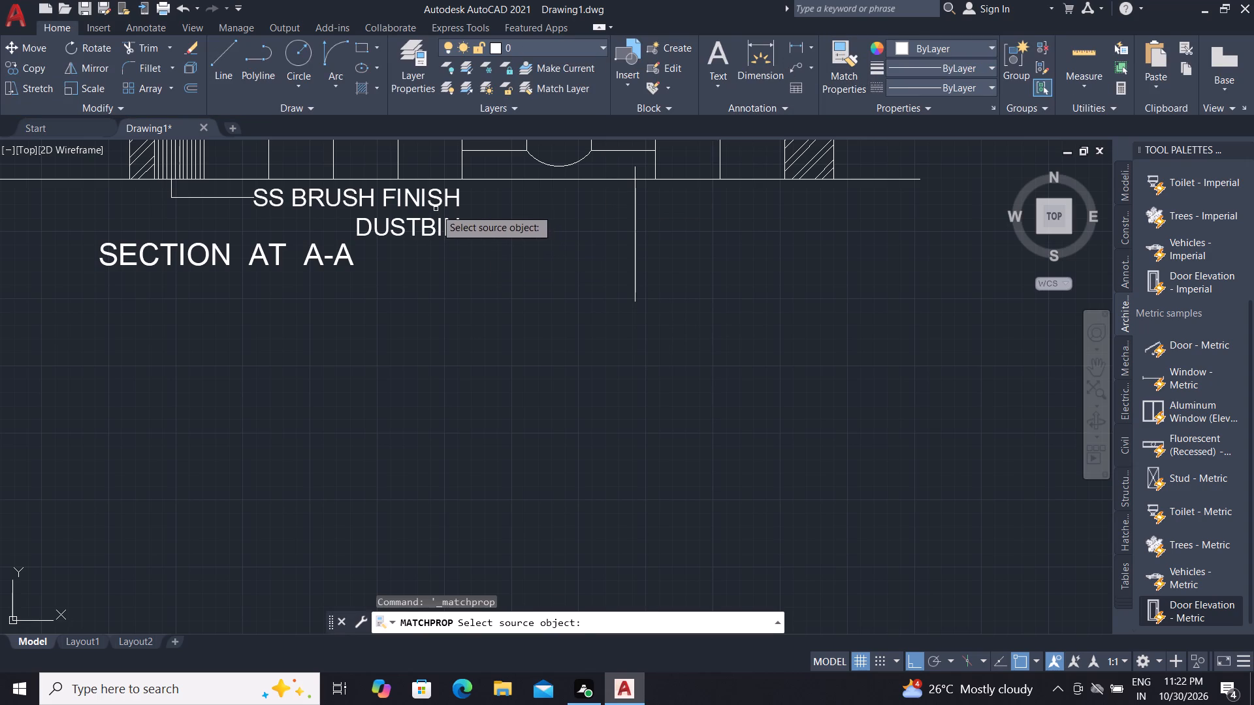
left_click(435, 204)
left_click(635, 219)
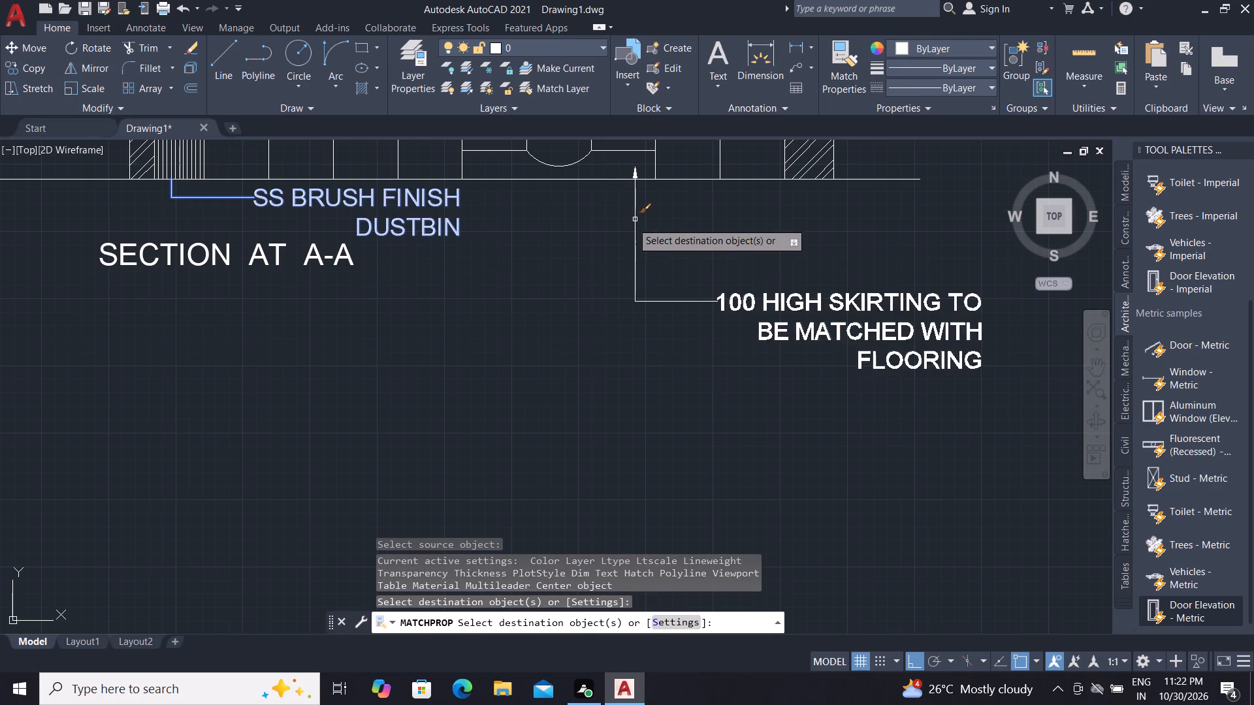
key("Escape")
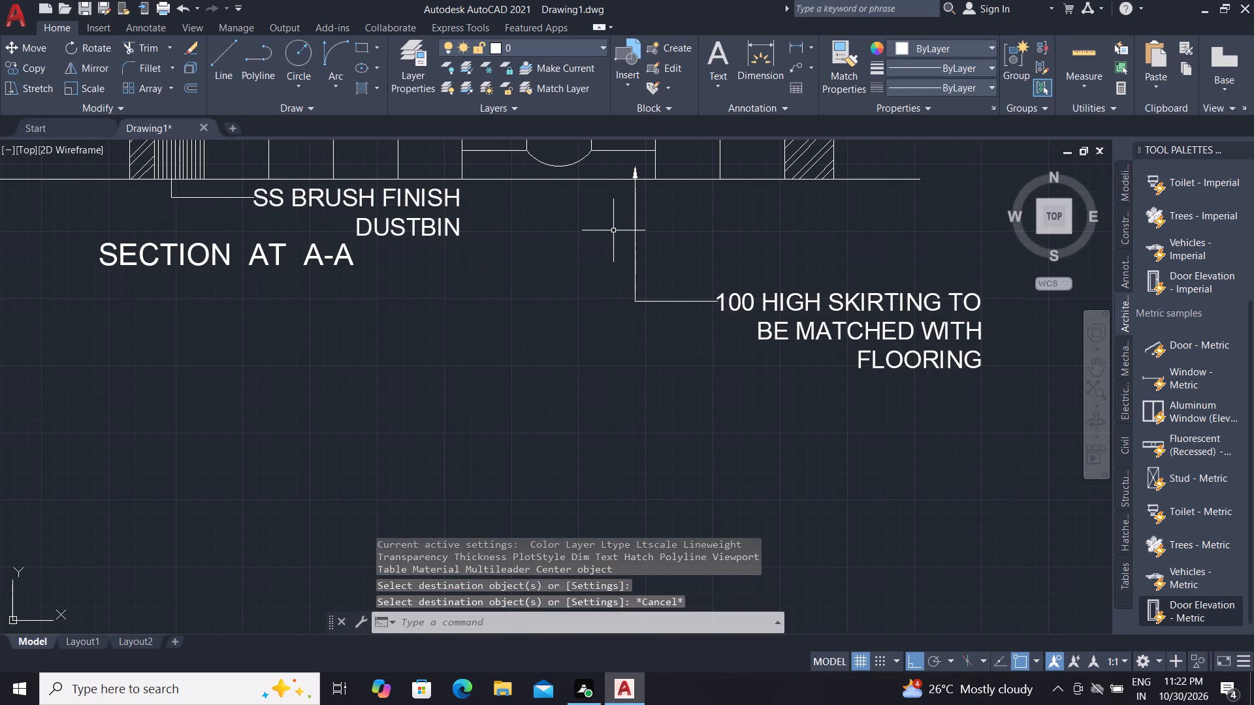
key("Escape")
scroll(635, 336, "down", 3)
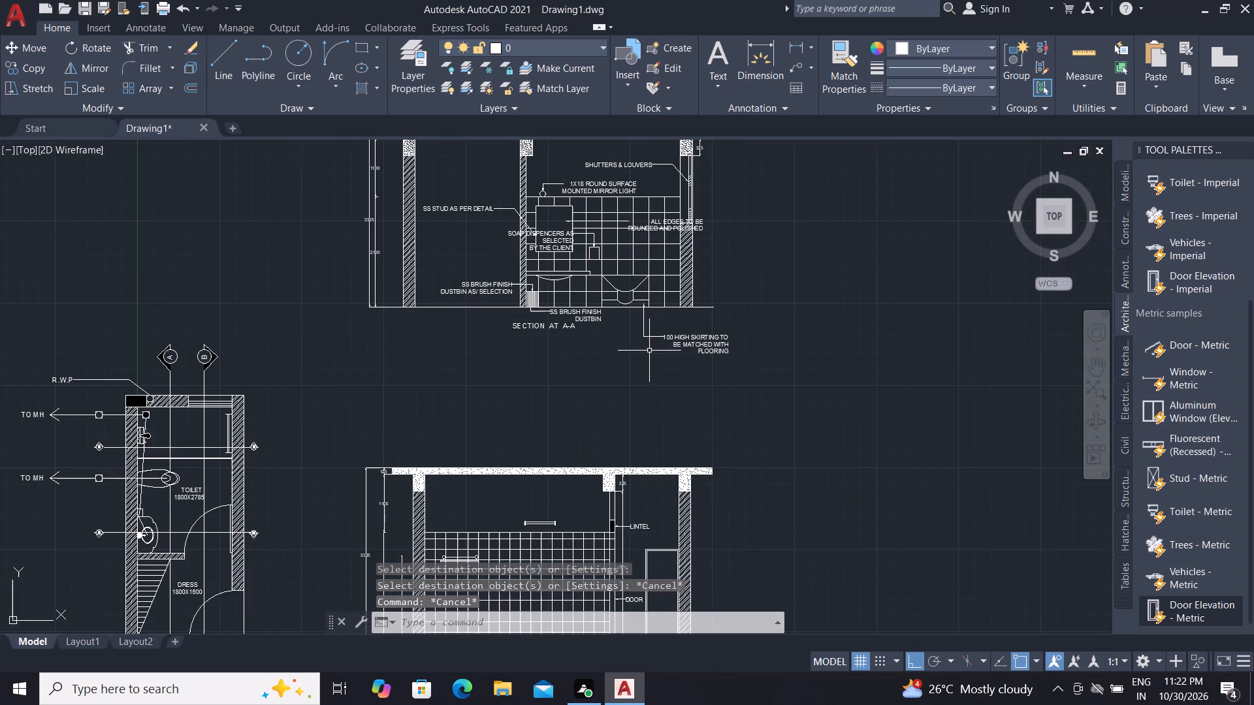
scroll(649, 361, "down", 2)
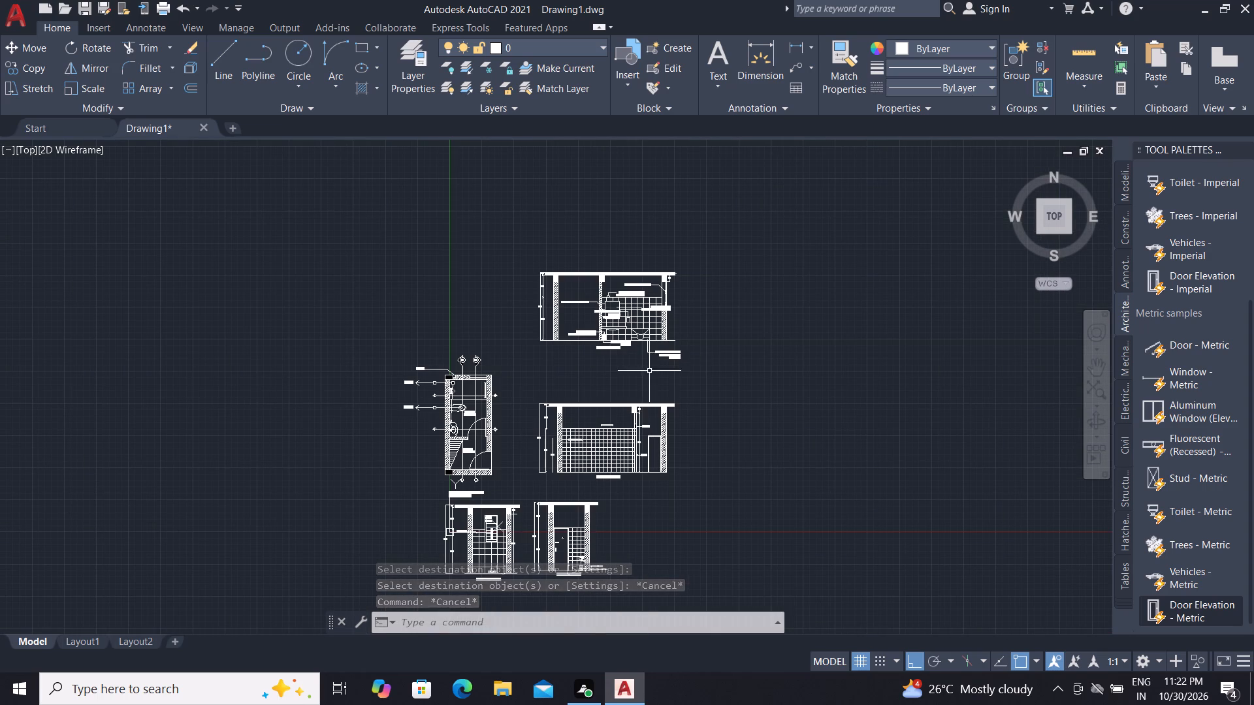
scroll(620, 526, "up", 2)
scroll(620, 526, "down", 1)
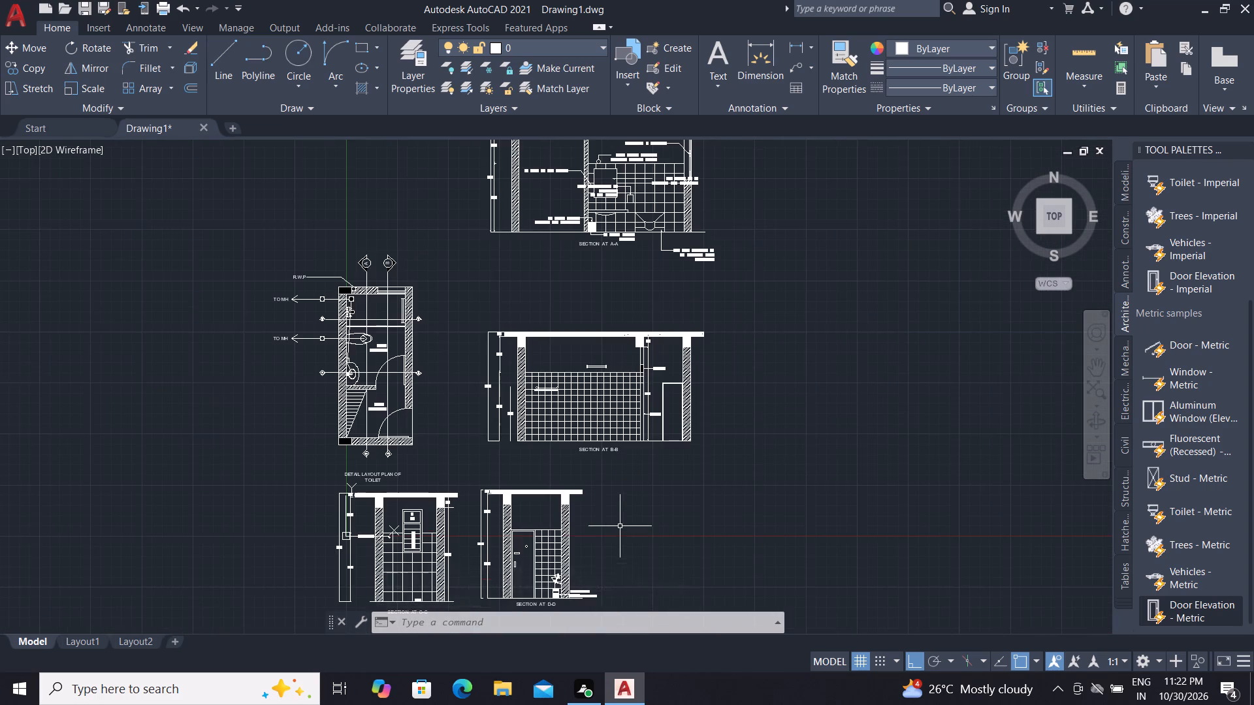
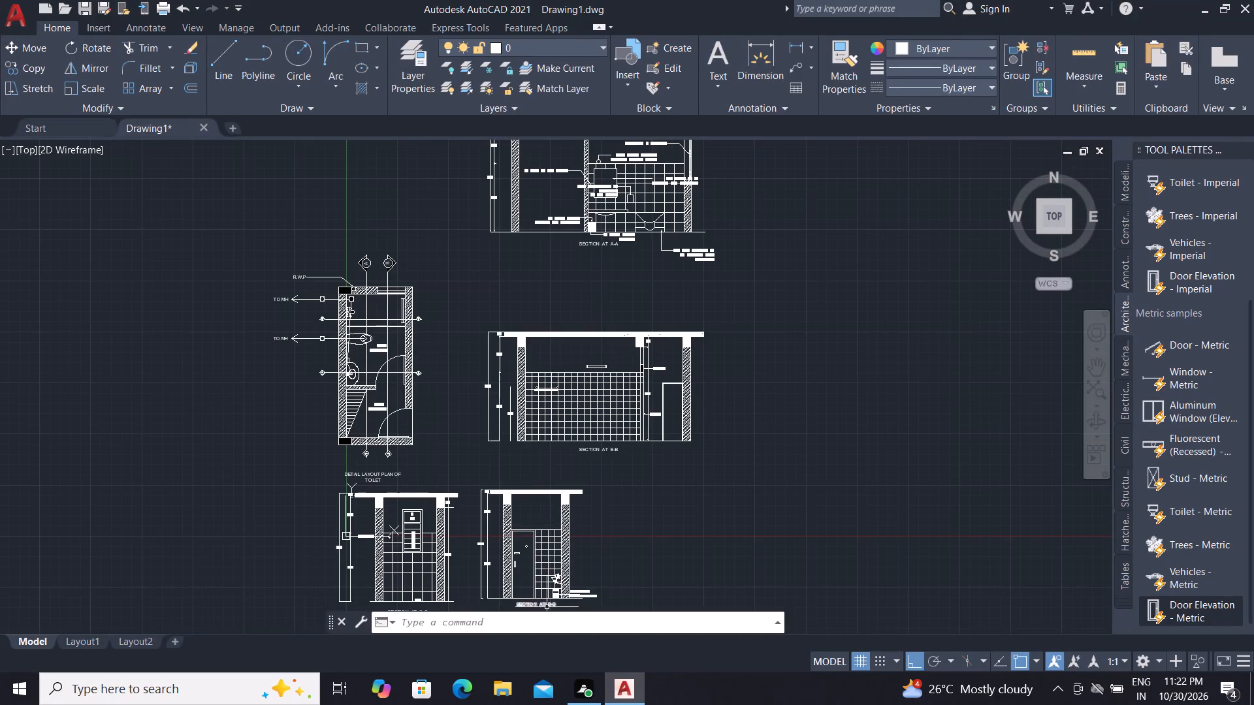
Make the whole SECTION AT D-D title text bold and save the text changes.
scroll(520, 435, "down", 1)
scroll(528, 522, "up", 3)
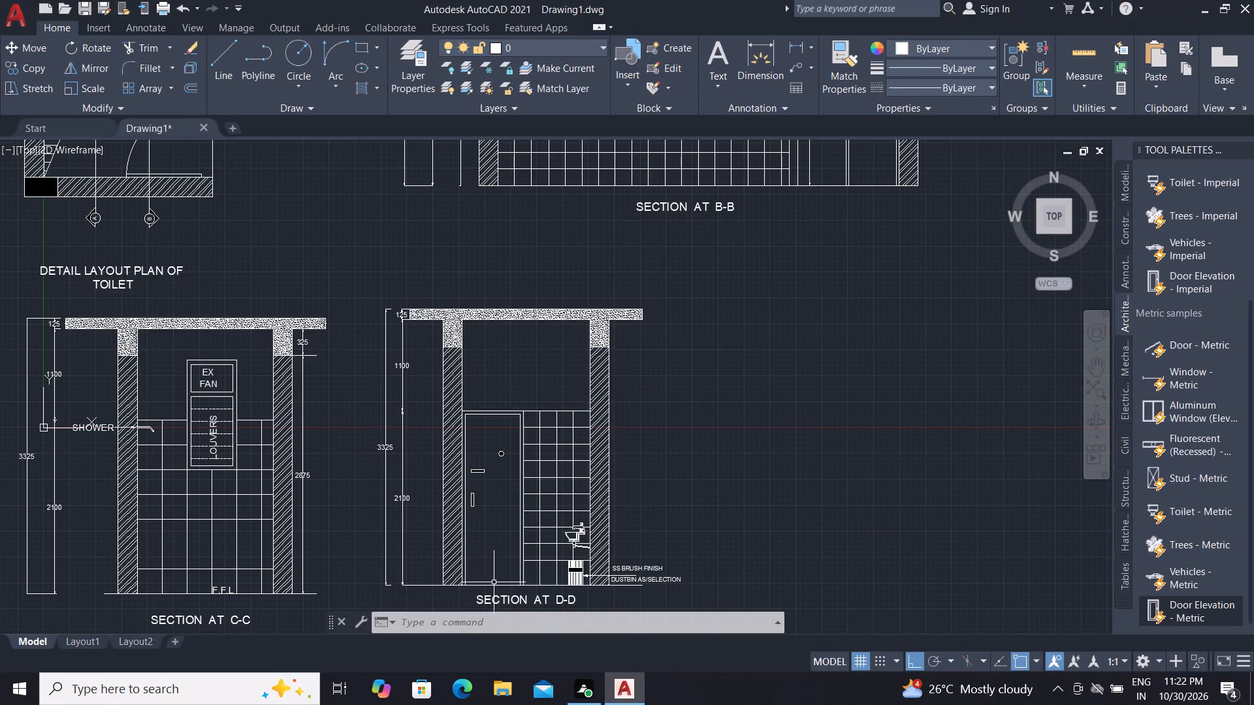
scroll(494, 582, "up", 1)
scroll(357, 303, "down", 1)
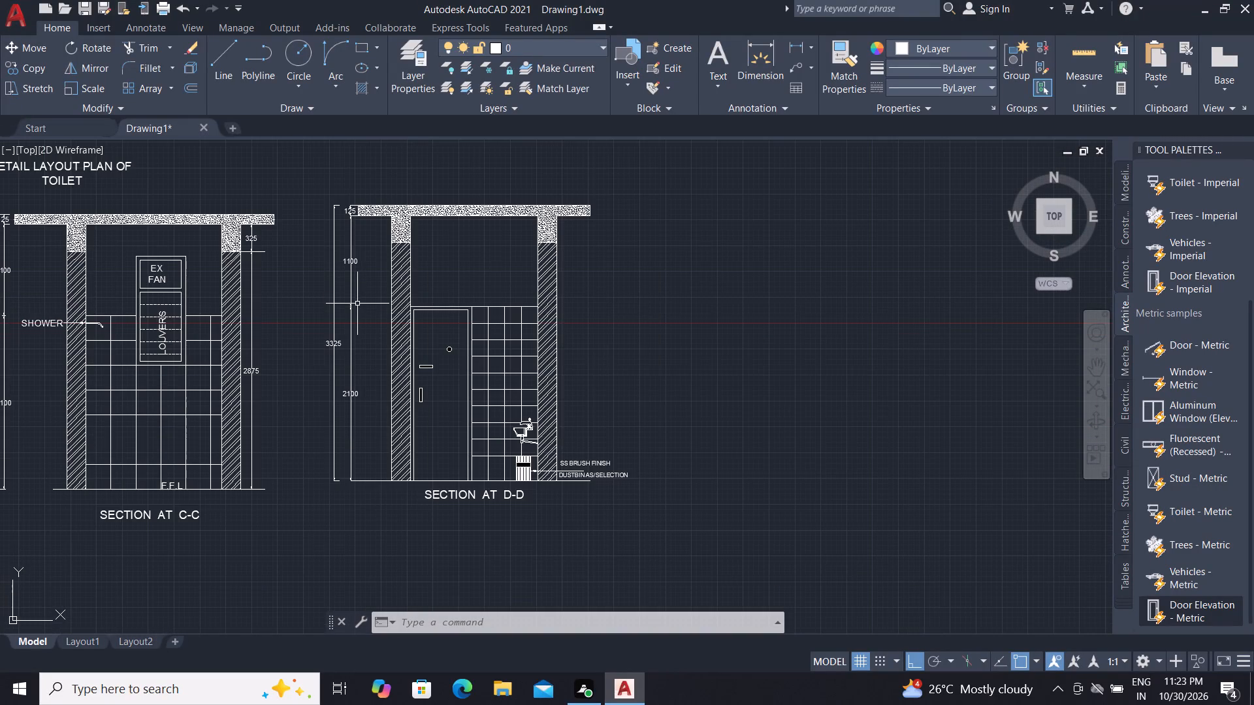
scroll(442, 522, "up", 2)
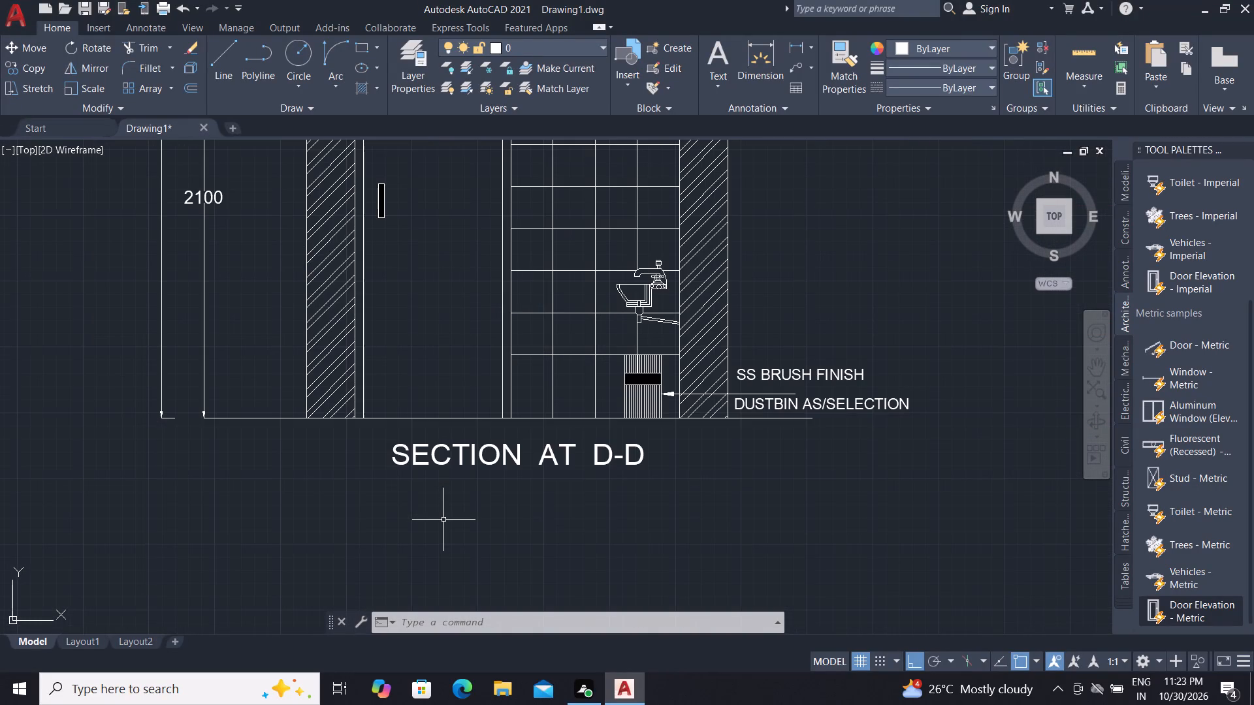
scroll(415, 510, "down", 3)
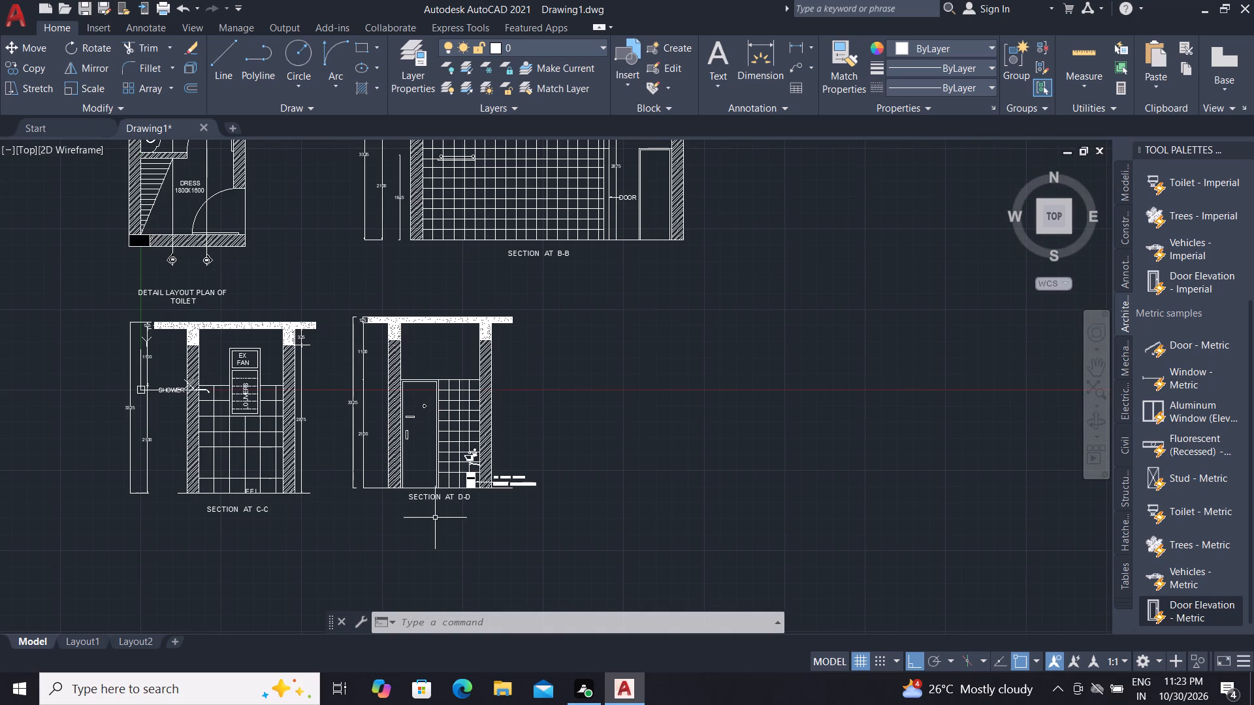
scroll(441, 525, "down", 1)
left_click(438, 509)
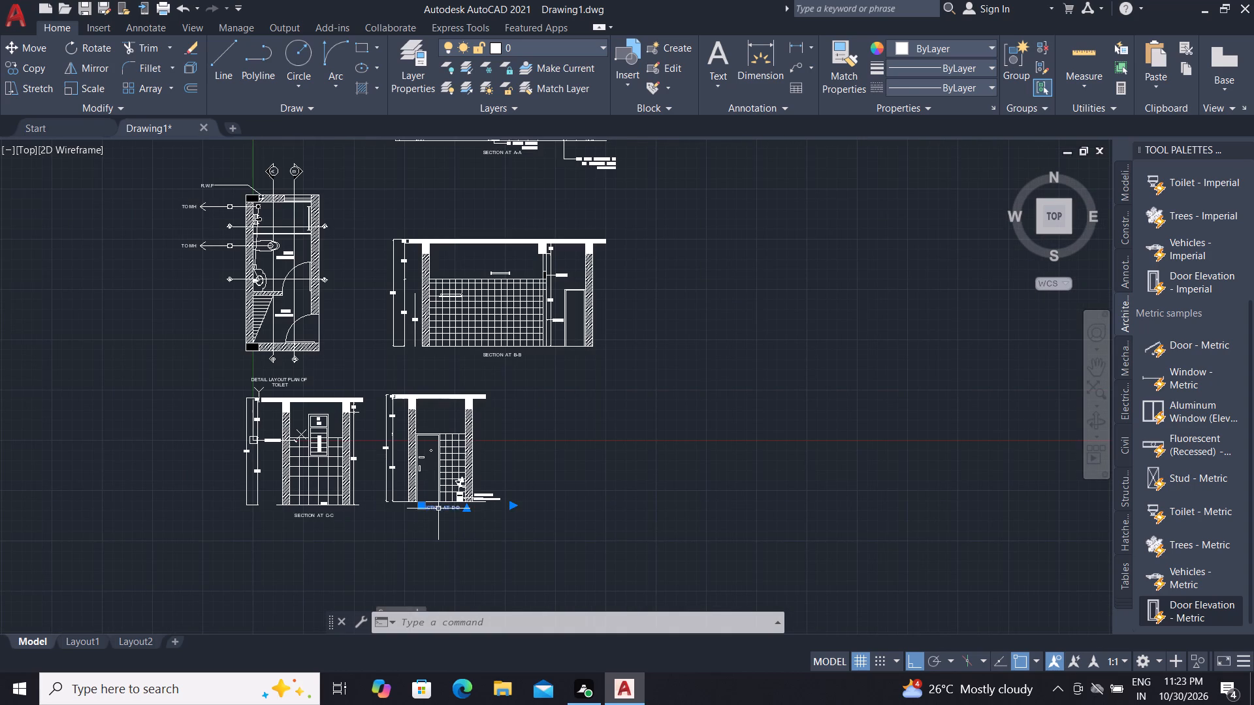
scroll(438, 509, "up", 4)
double_click(438, 509)
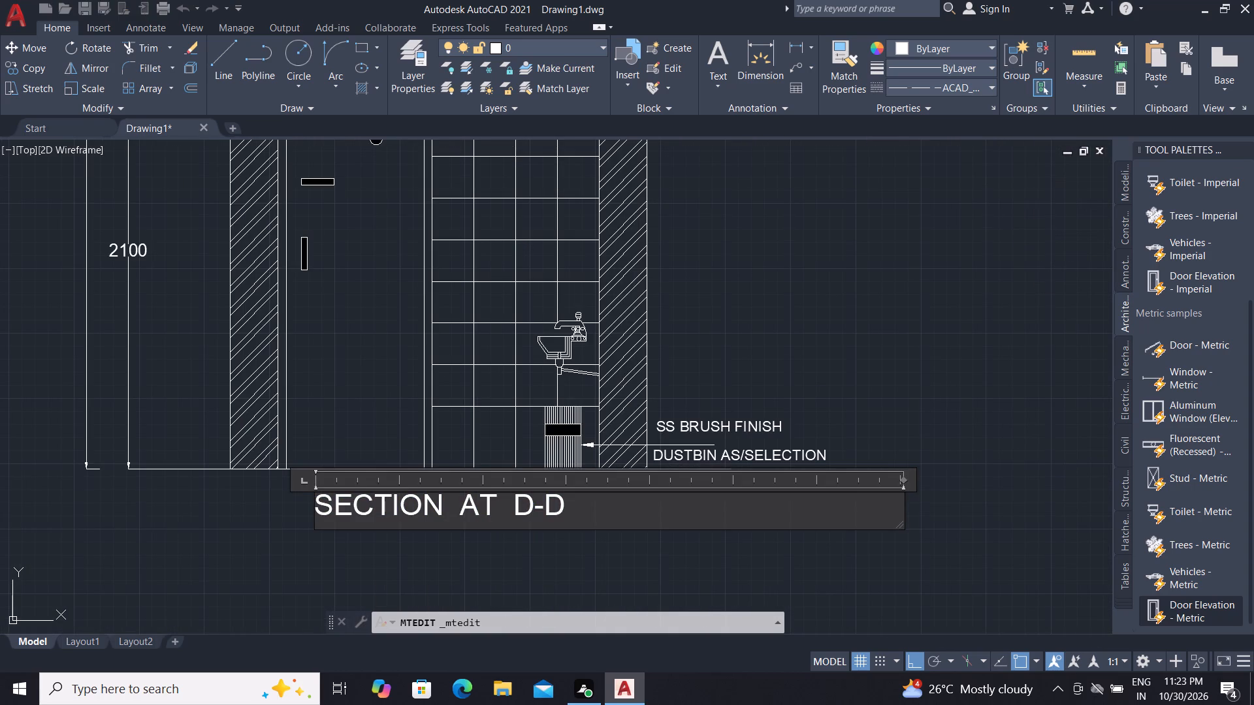
double_click(583, 515)
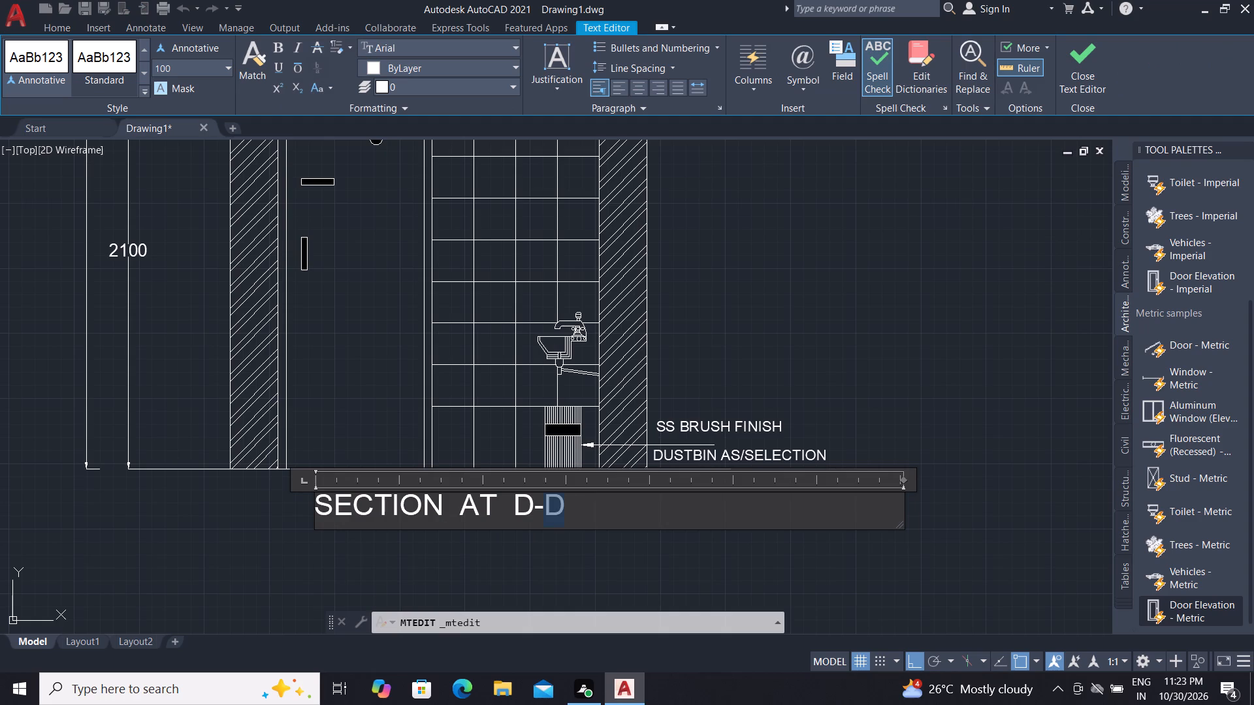
double_click(582, 514)
left_click(582, 514)
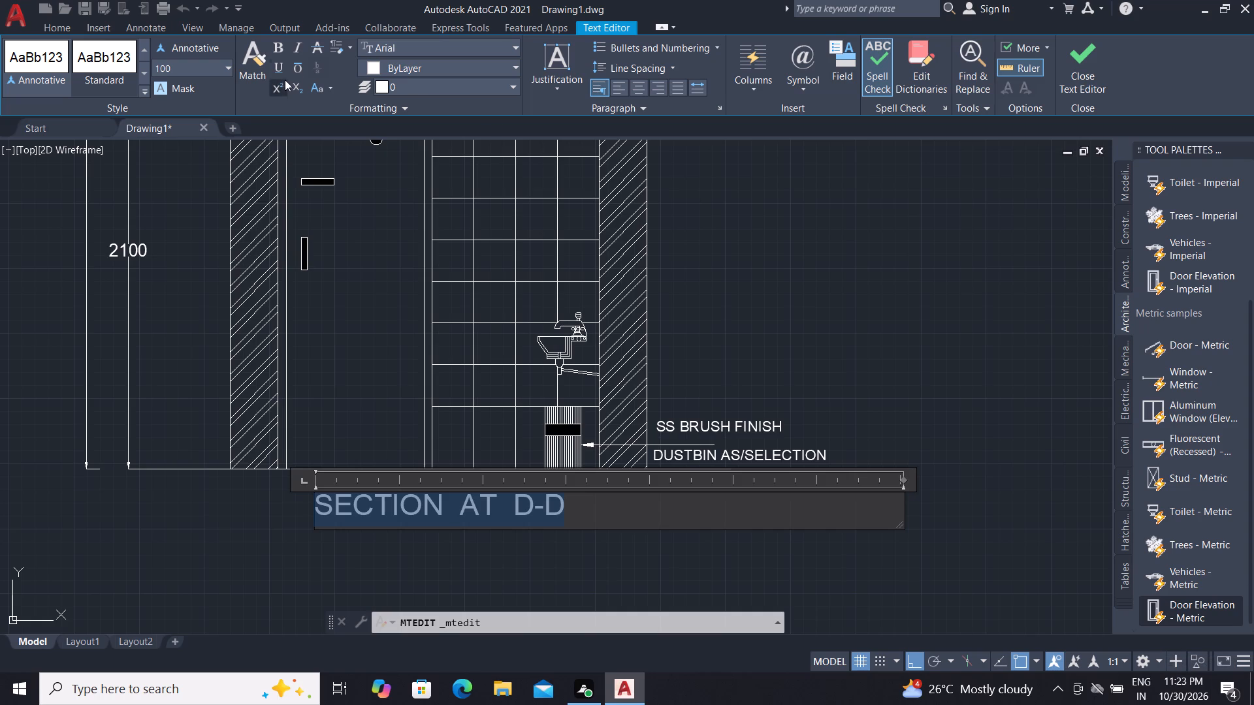
left_click(281, 45)
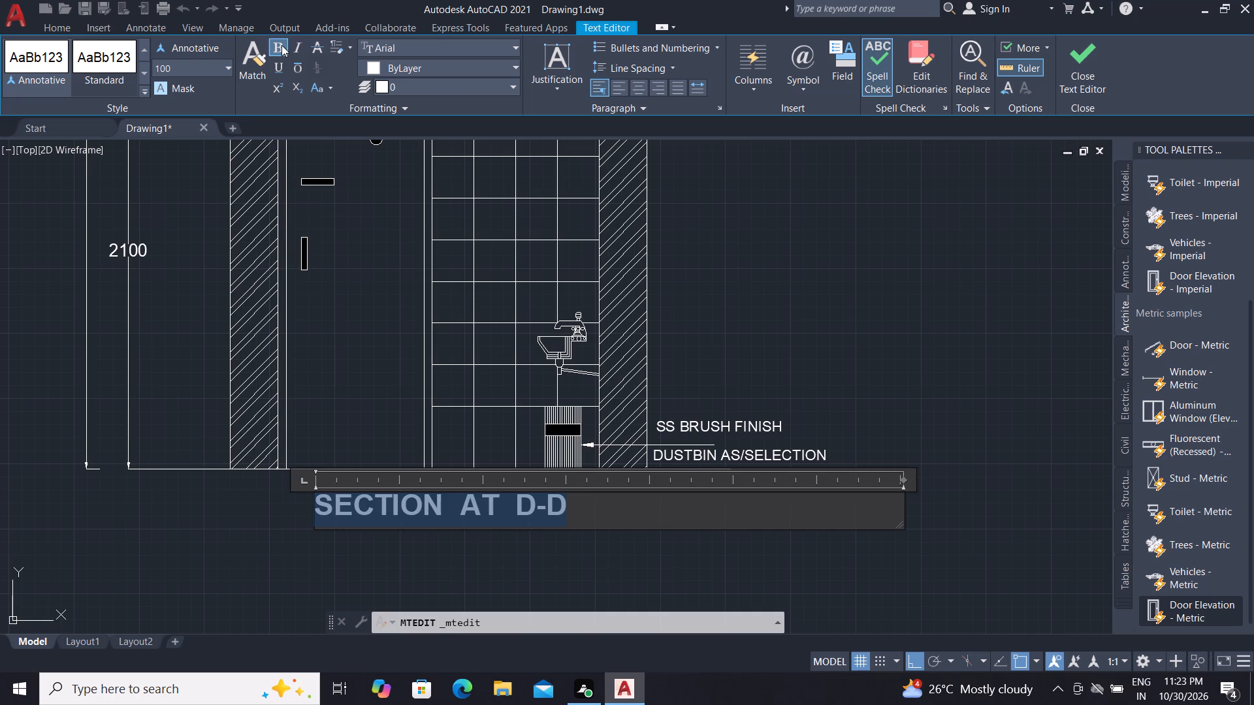
key("Escape")
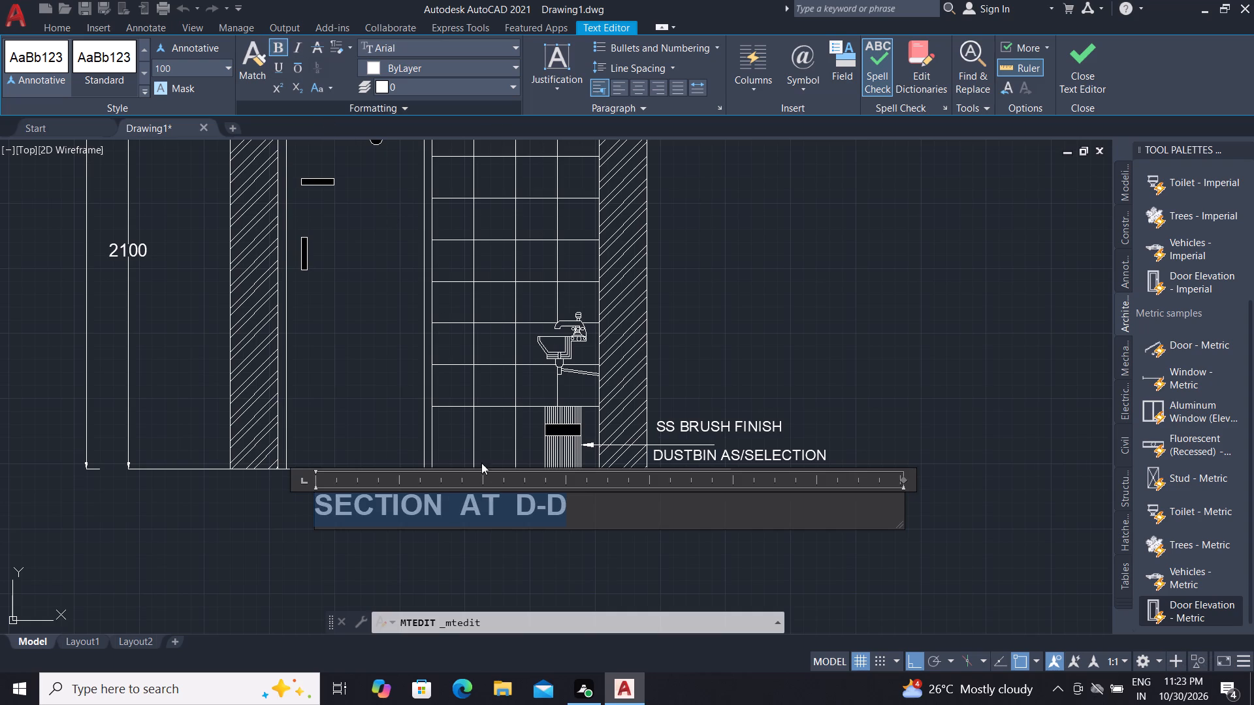
key("Escape")
key("c")
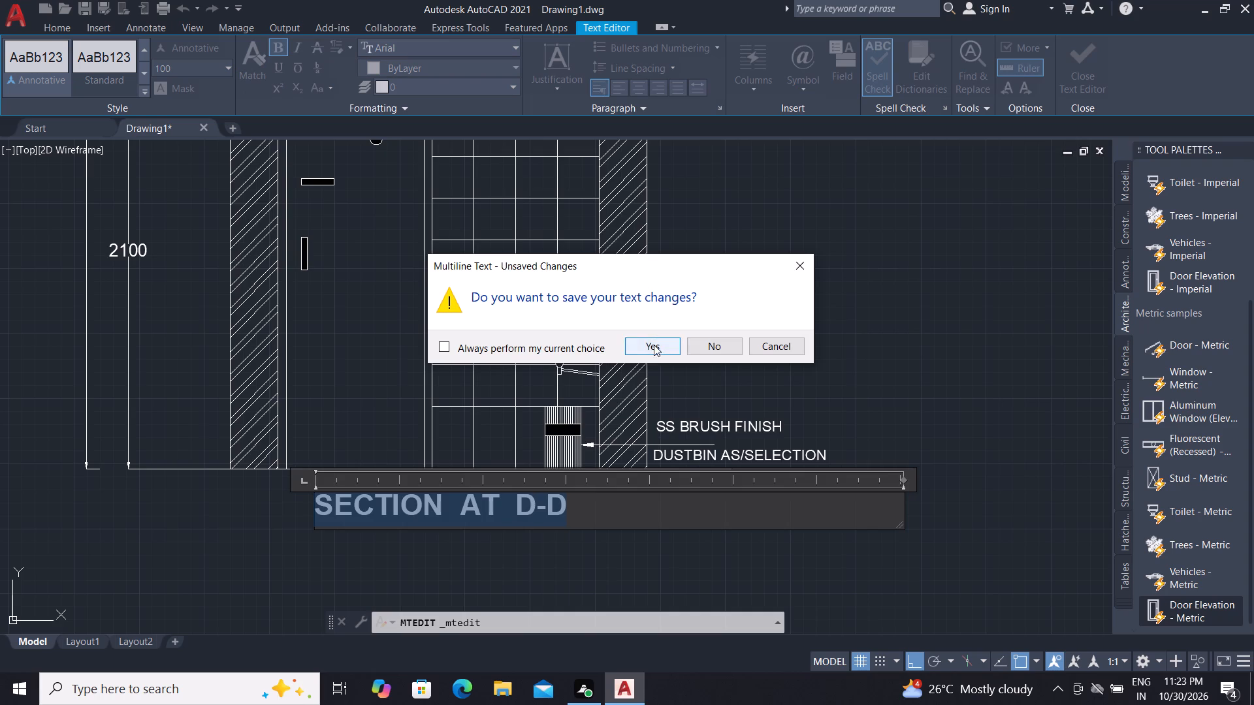
left_click(654, 345)
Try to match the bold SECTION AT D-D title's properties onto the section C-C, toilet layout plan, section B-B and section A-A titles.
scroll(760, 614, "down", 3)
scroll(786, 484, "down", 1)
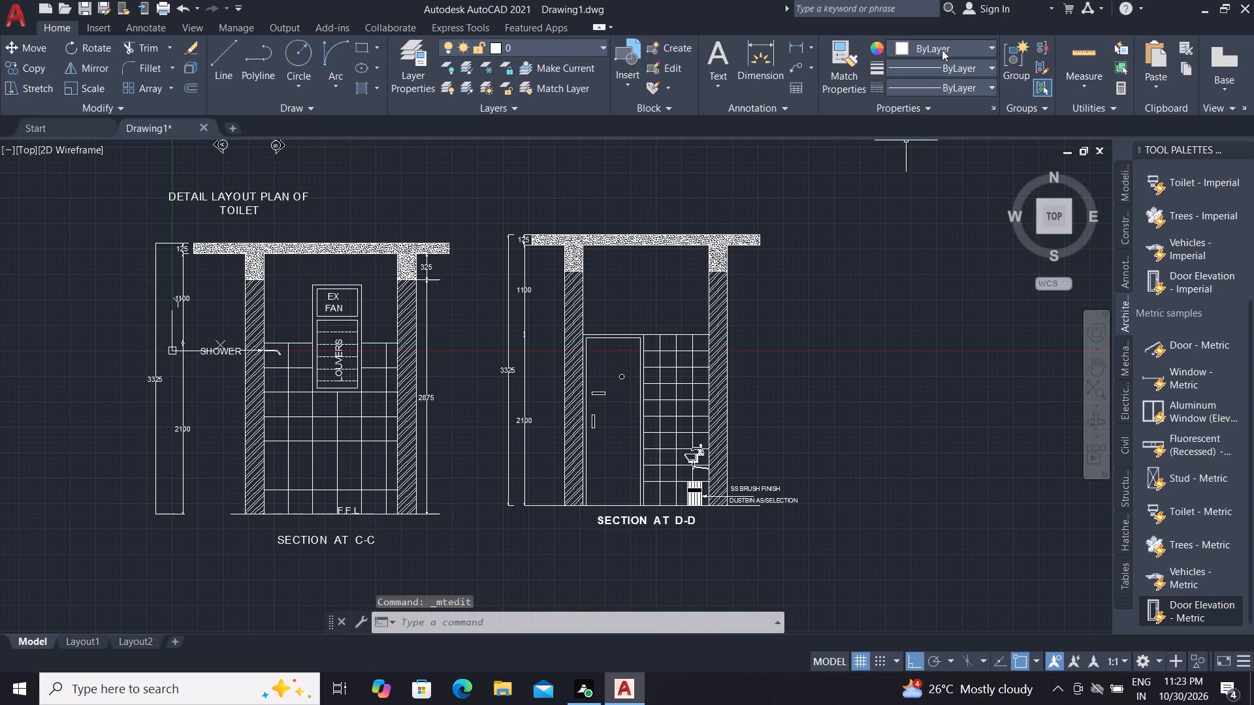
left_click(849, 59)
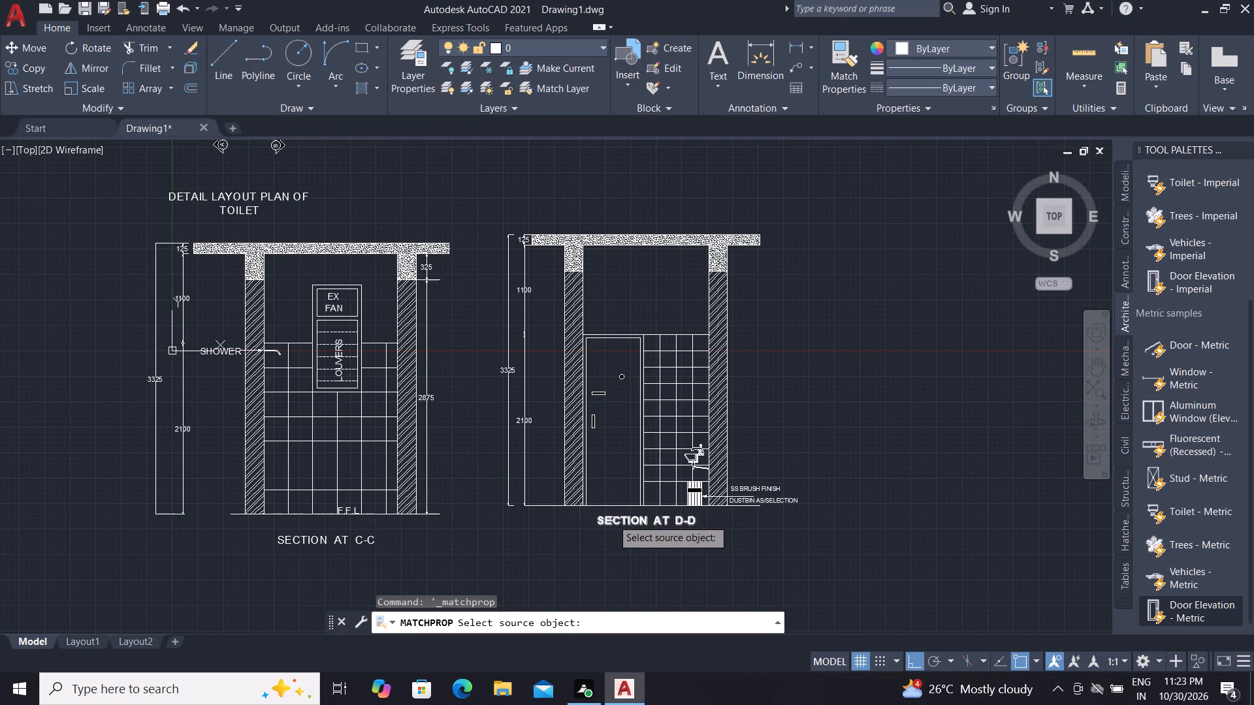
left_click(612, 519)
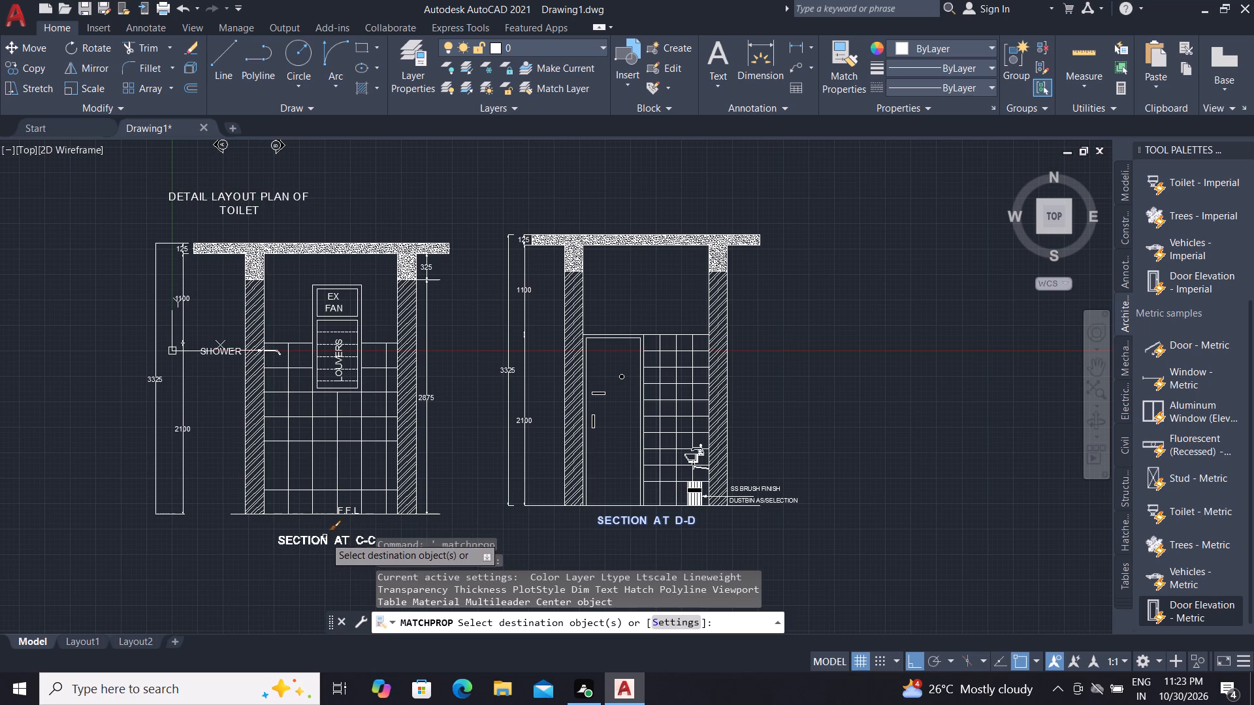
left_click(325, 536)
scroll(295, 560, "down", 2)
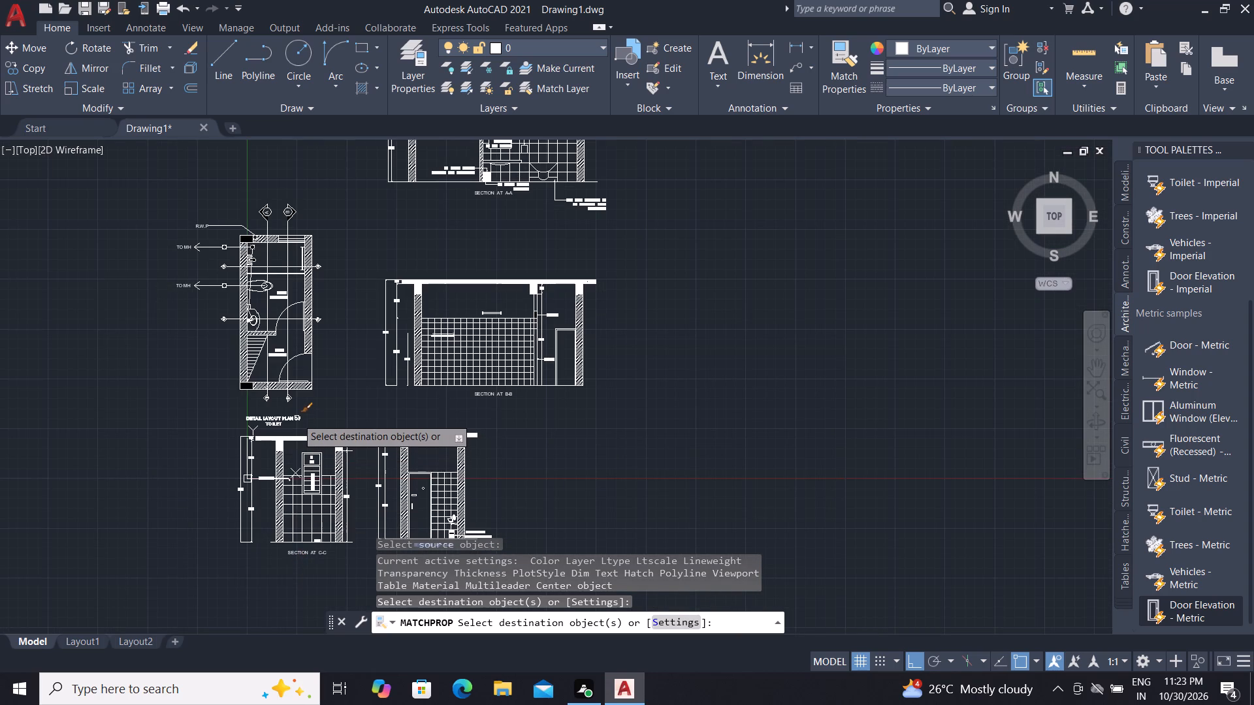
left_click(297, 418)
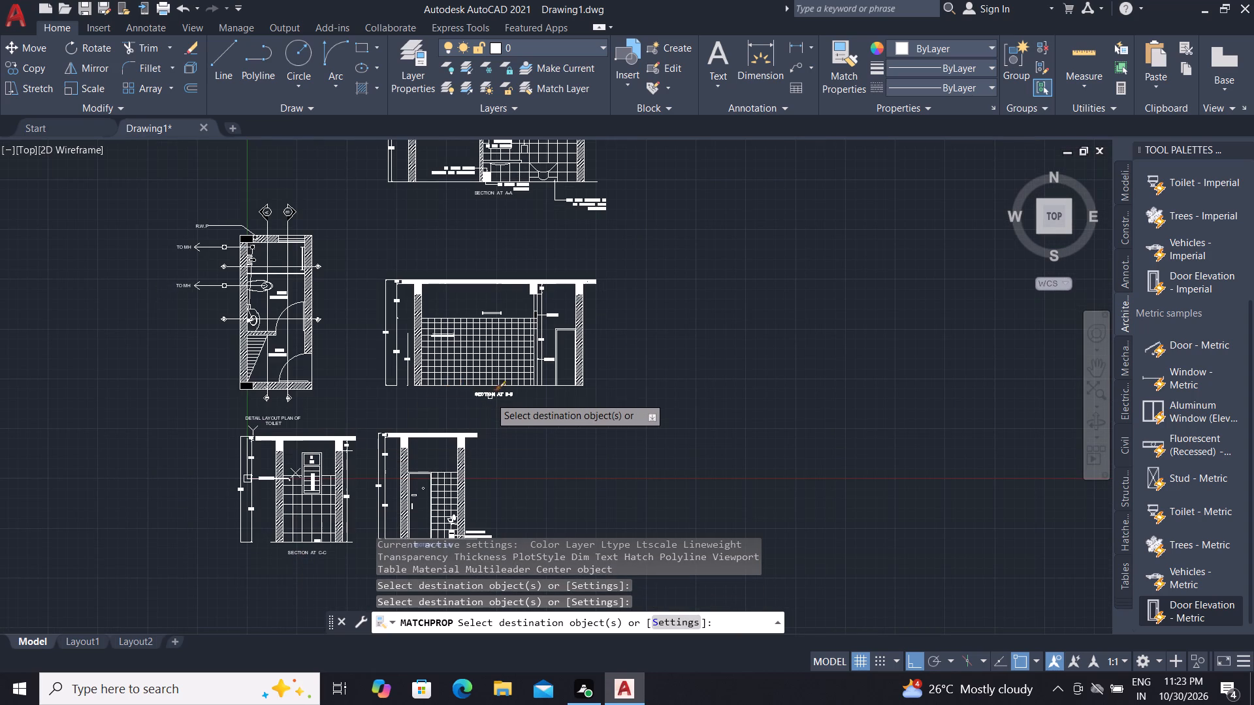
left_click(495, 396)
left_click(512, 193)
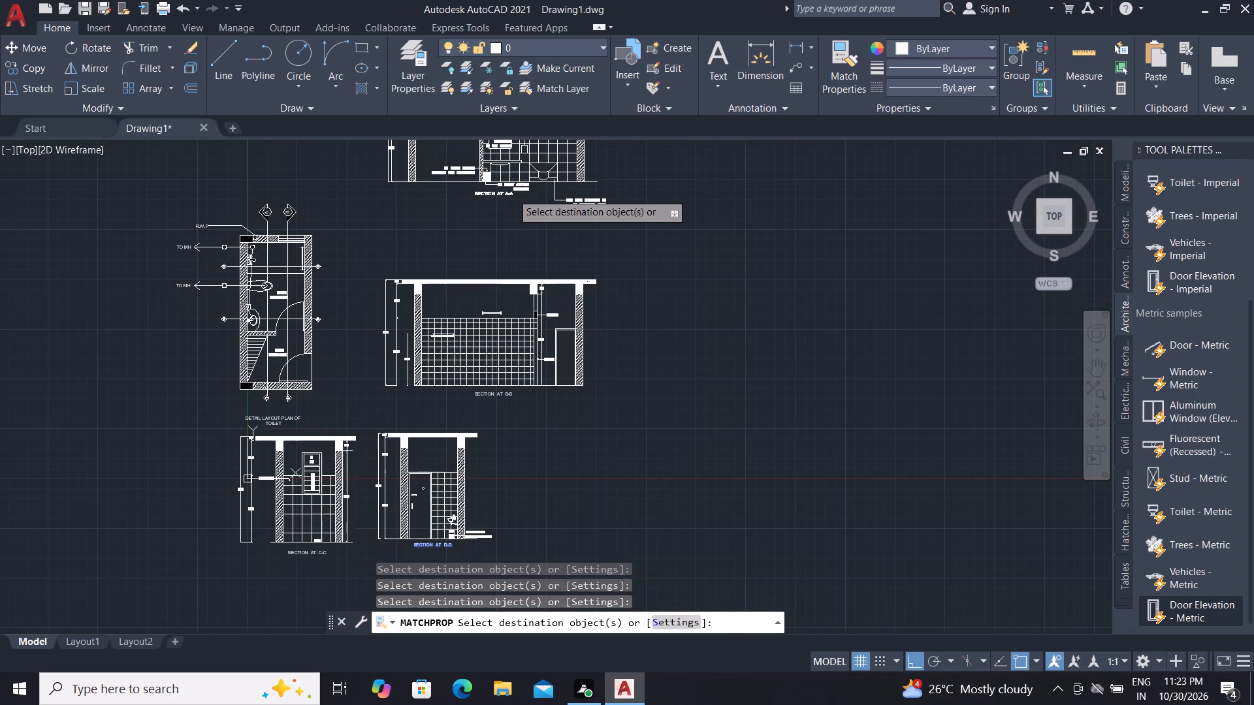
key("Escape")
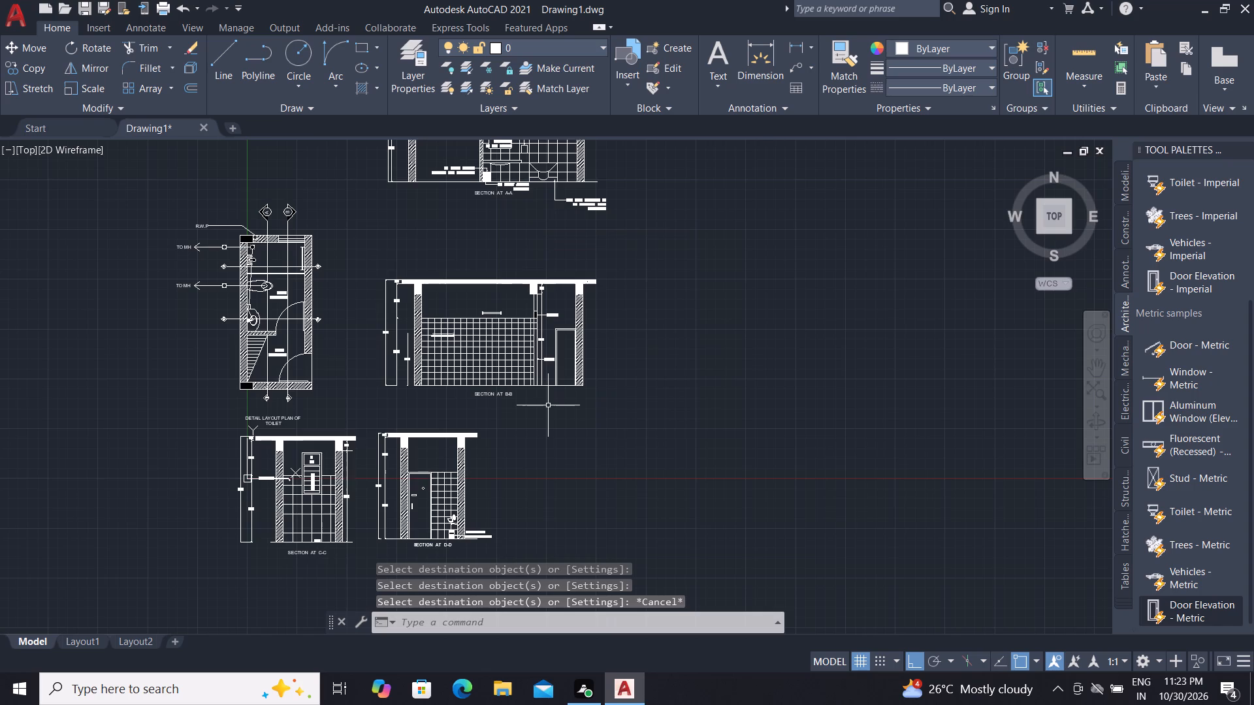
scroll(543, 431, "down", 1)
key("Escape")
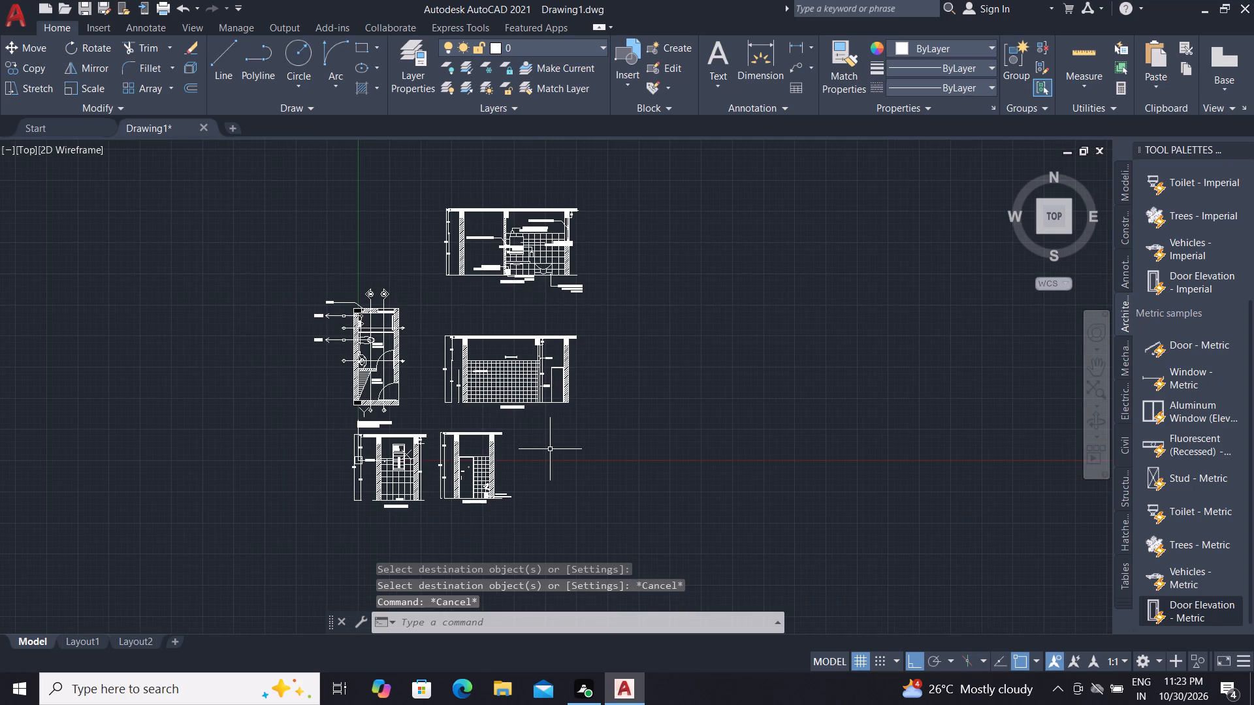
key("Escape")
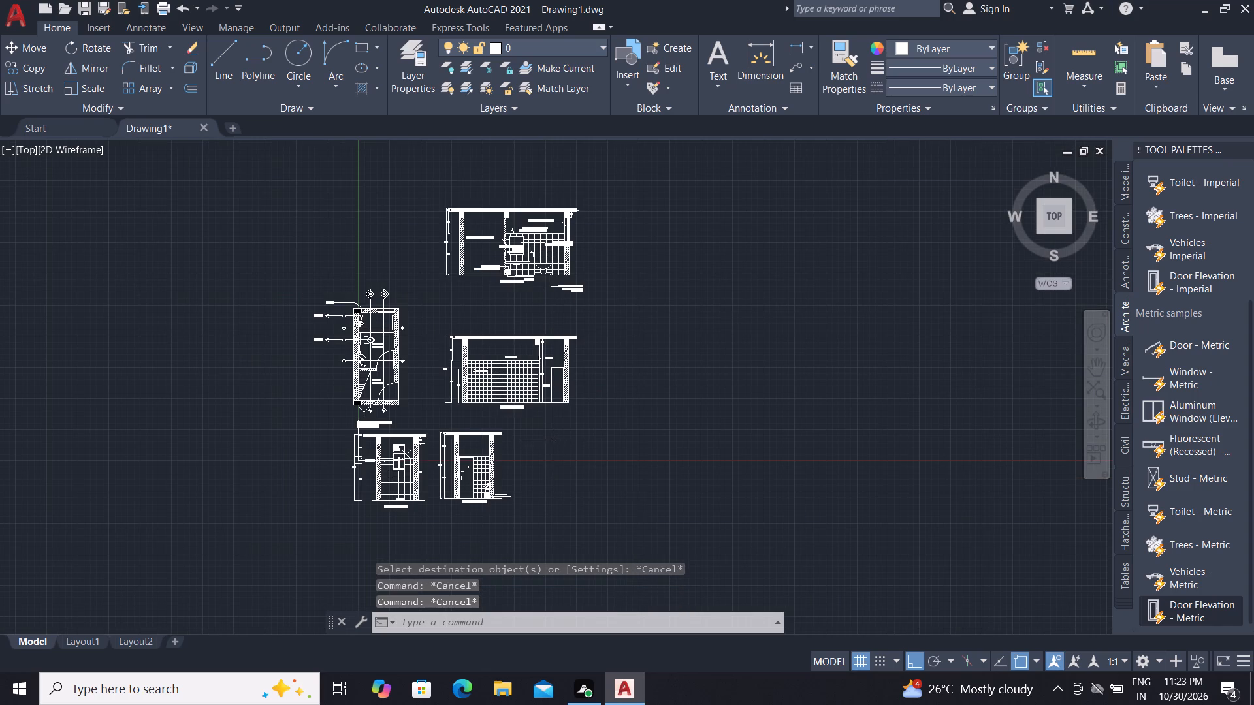
Save the drawing as TOILET in the Documents folder, in AutoCAD 2018 Drawing format.
scroll(553, 439, "down", 1)
scroll(484, 493, "up", 2)
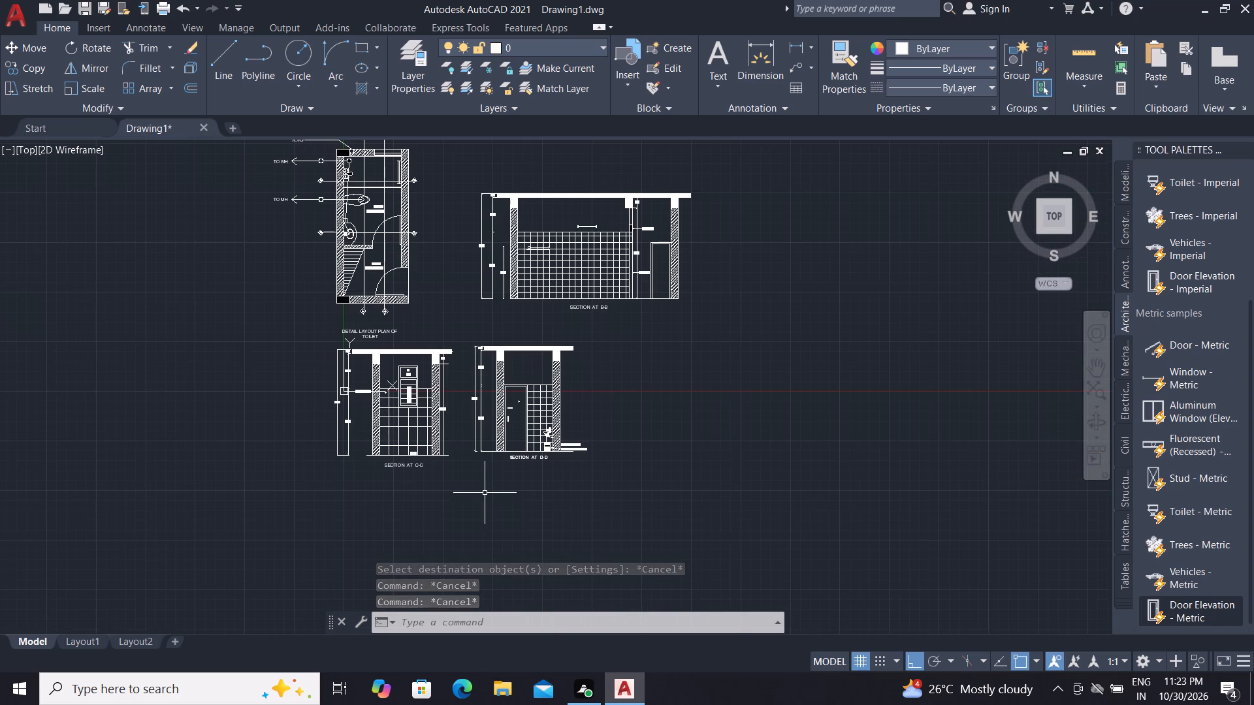
scroll(418, 463, "up", 2)
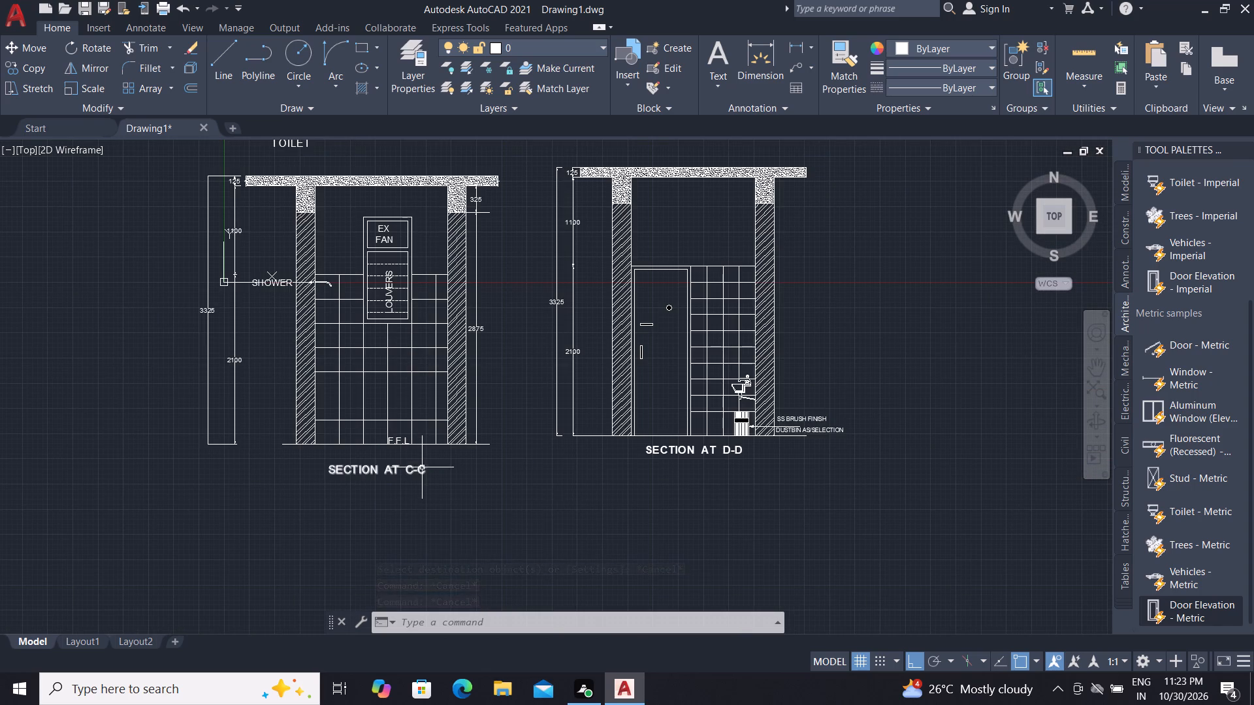
scroll(425, 544, "down", 2)
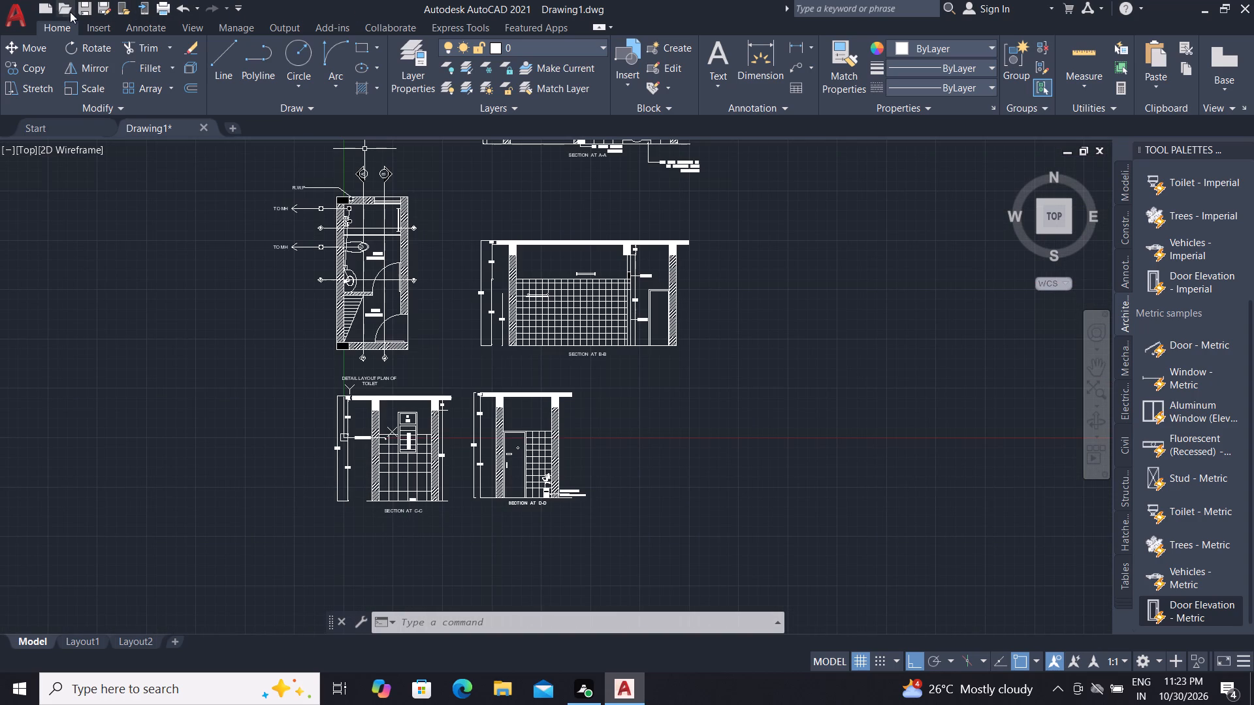
left_click(103, 6)
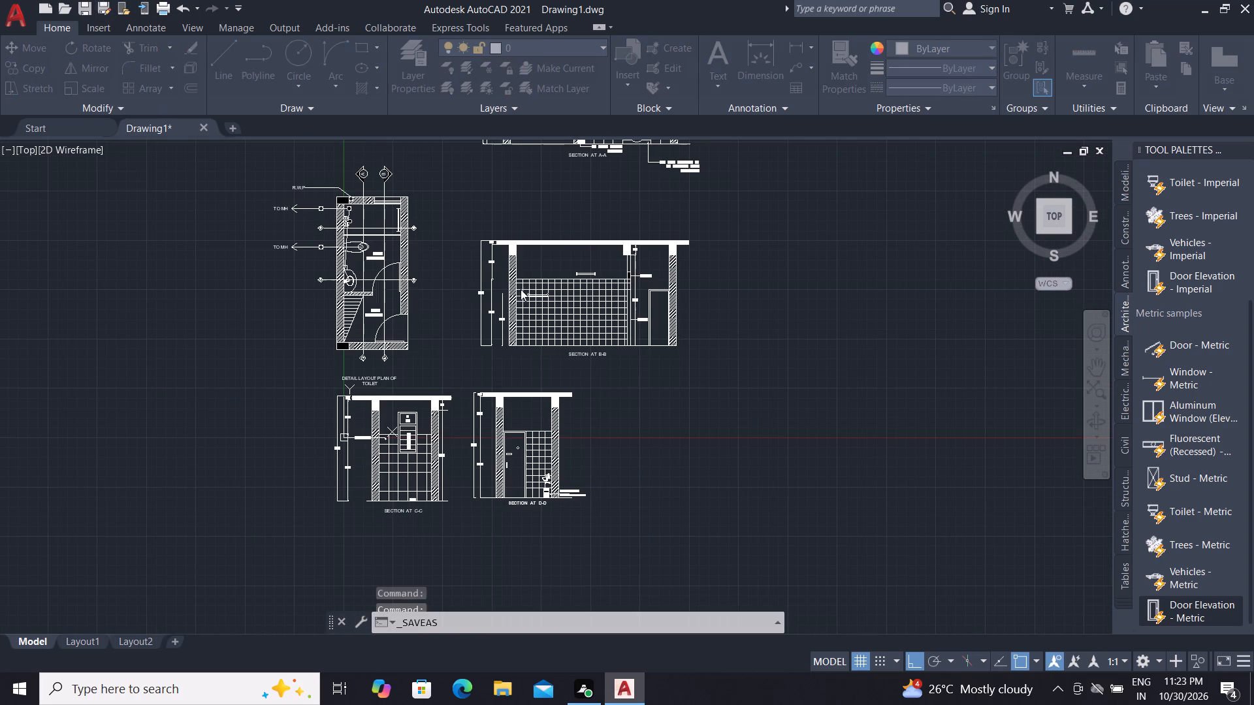
left_click(585, 490)
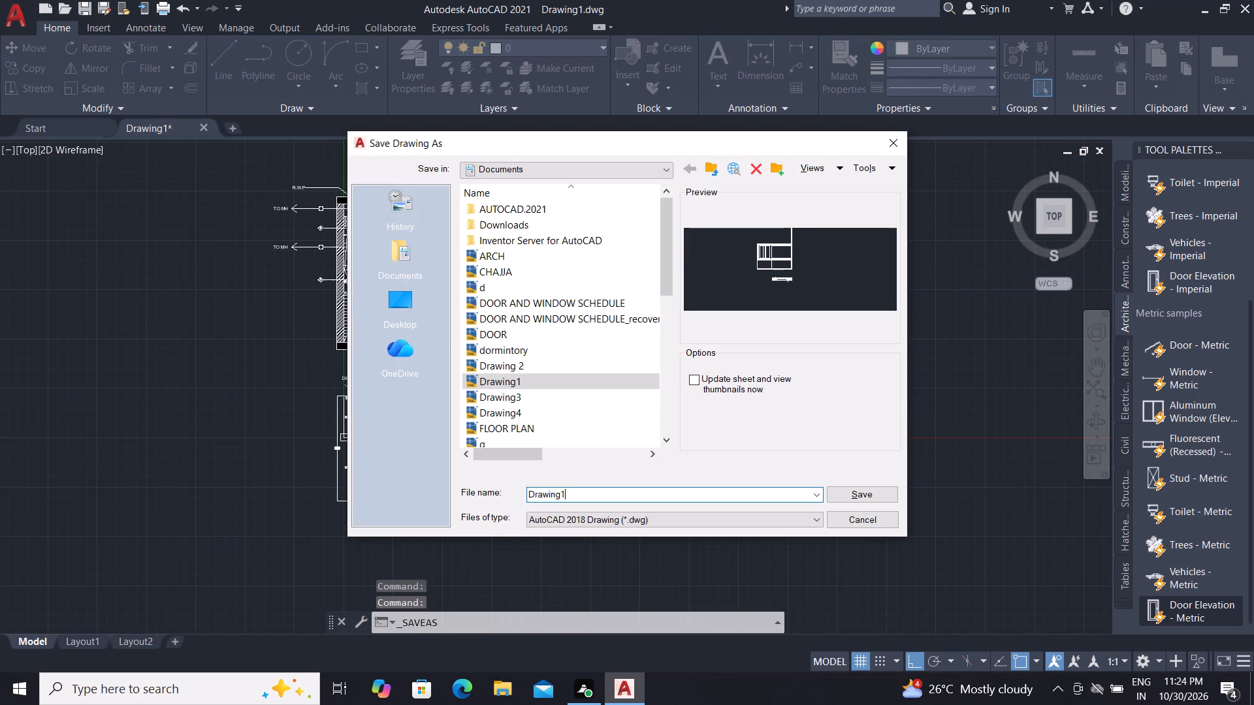
key("BackSpace")
key("BackSpace")
key("BackSpace")
key("BackSpace")
key("BackSpace")
key("BackSpace")
key("BackSpace")
key("BackSpace")
key("BackSpace")
key("BackSpace")
key("BackSpace")
key("BackSpace")
key("BackSpace")
key("BackSpace")
key("BackSpace")
type("TOILET")
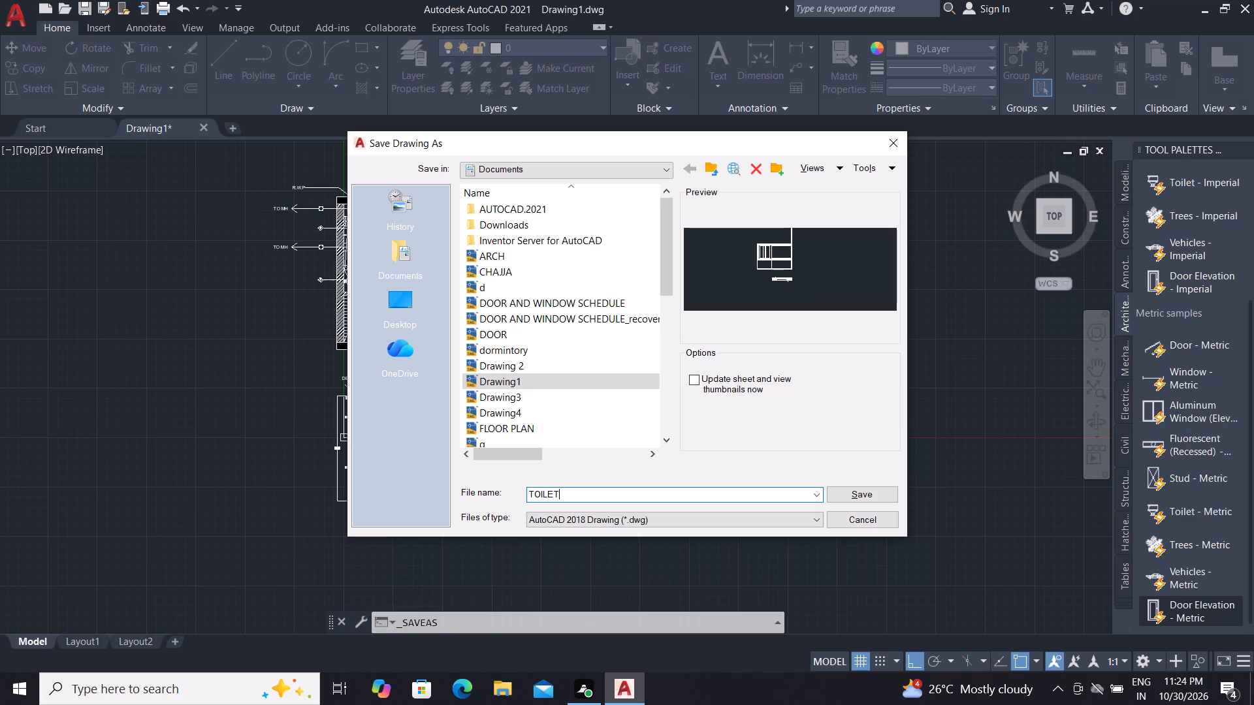
left_click(866, 496)
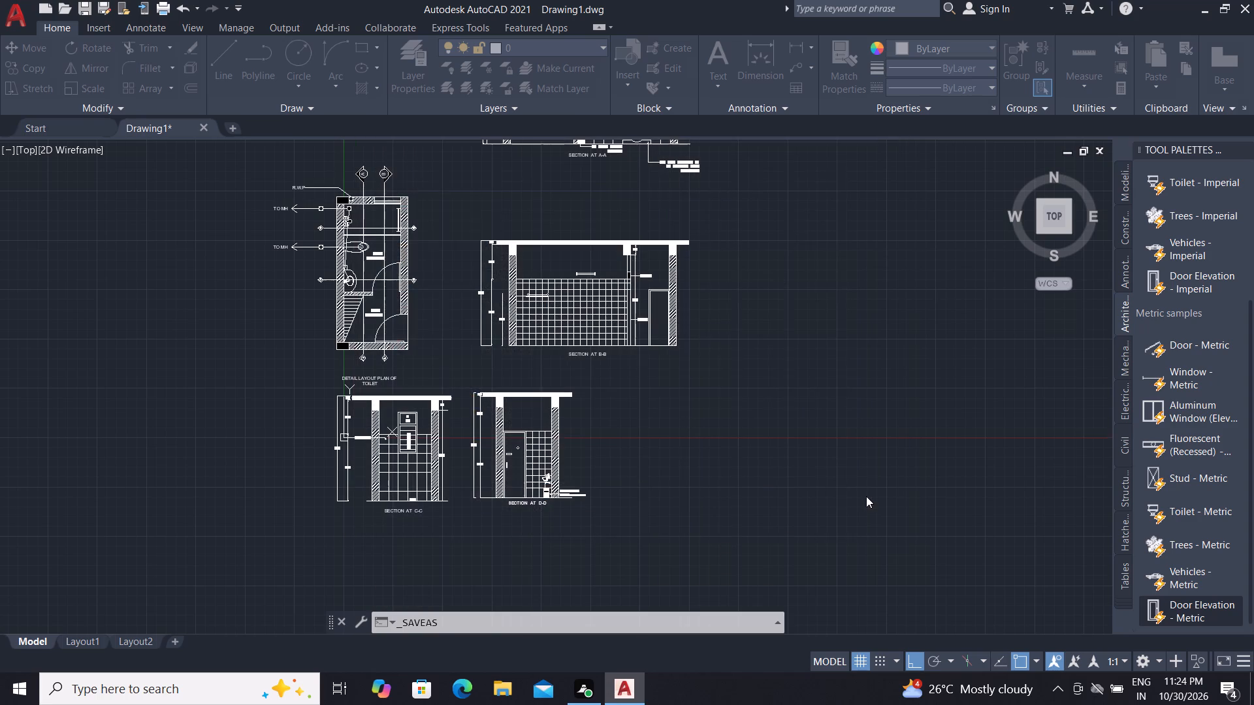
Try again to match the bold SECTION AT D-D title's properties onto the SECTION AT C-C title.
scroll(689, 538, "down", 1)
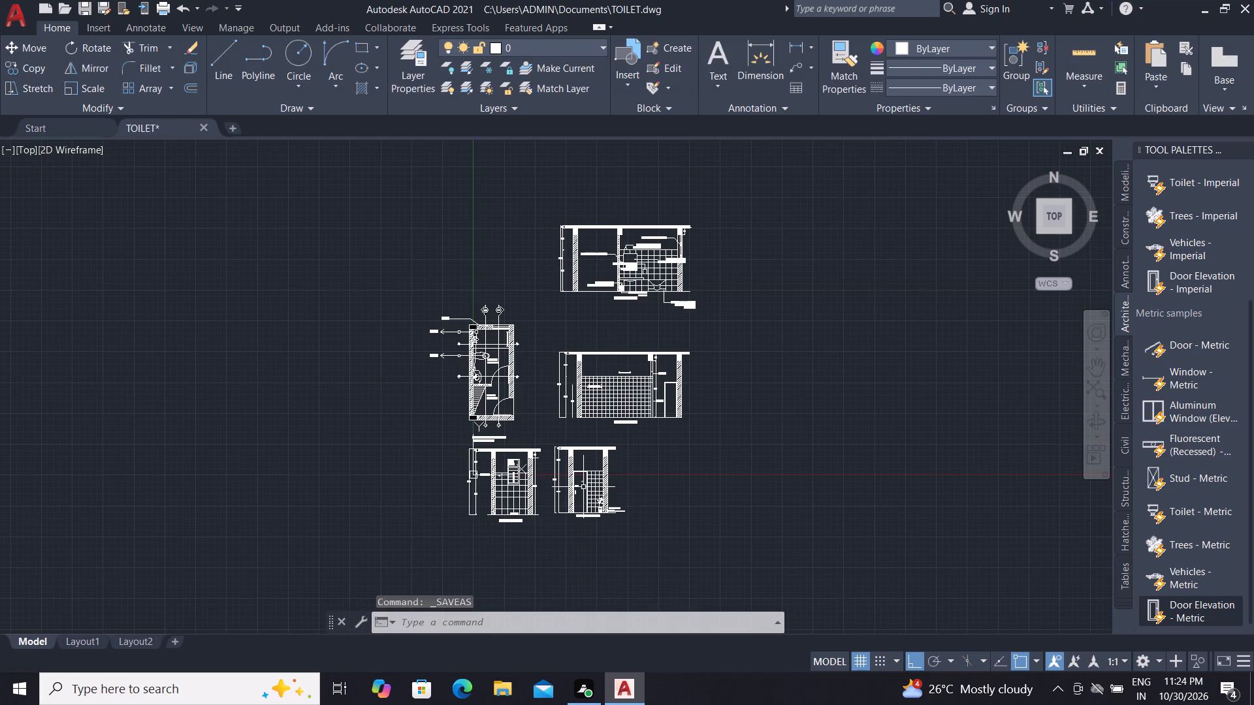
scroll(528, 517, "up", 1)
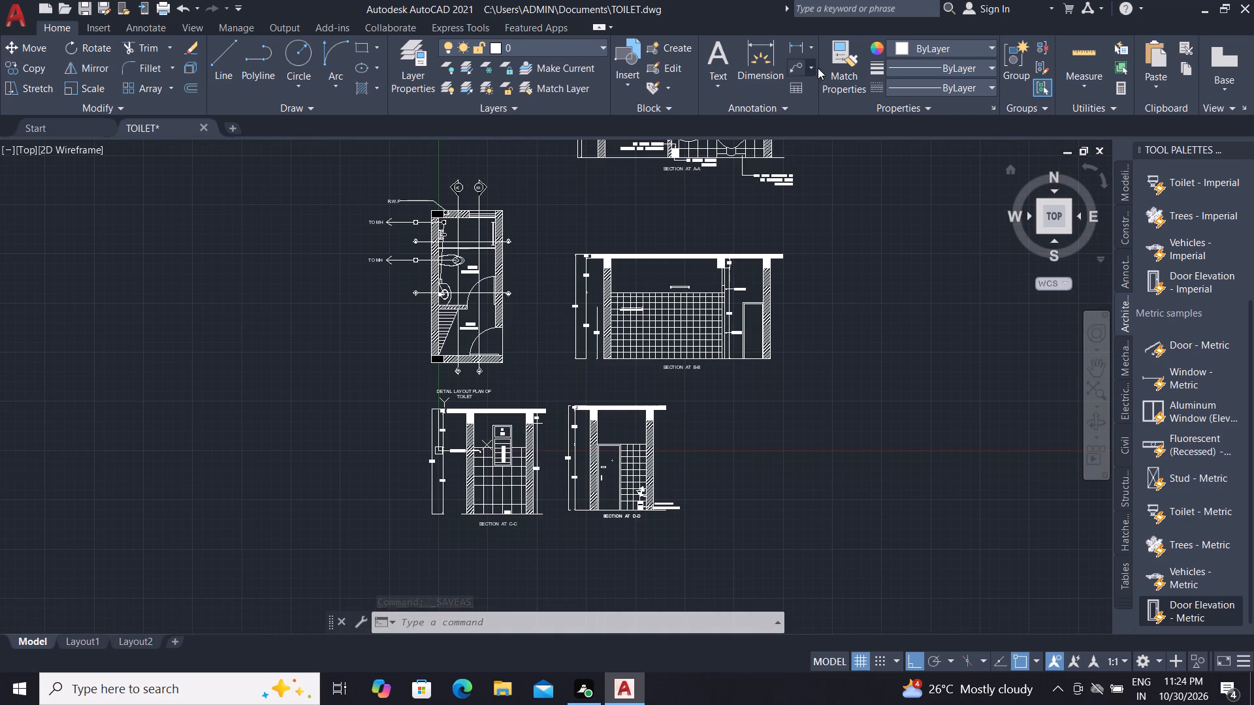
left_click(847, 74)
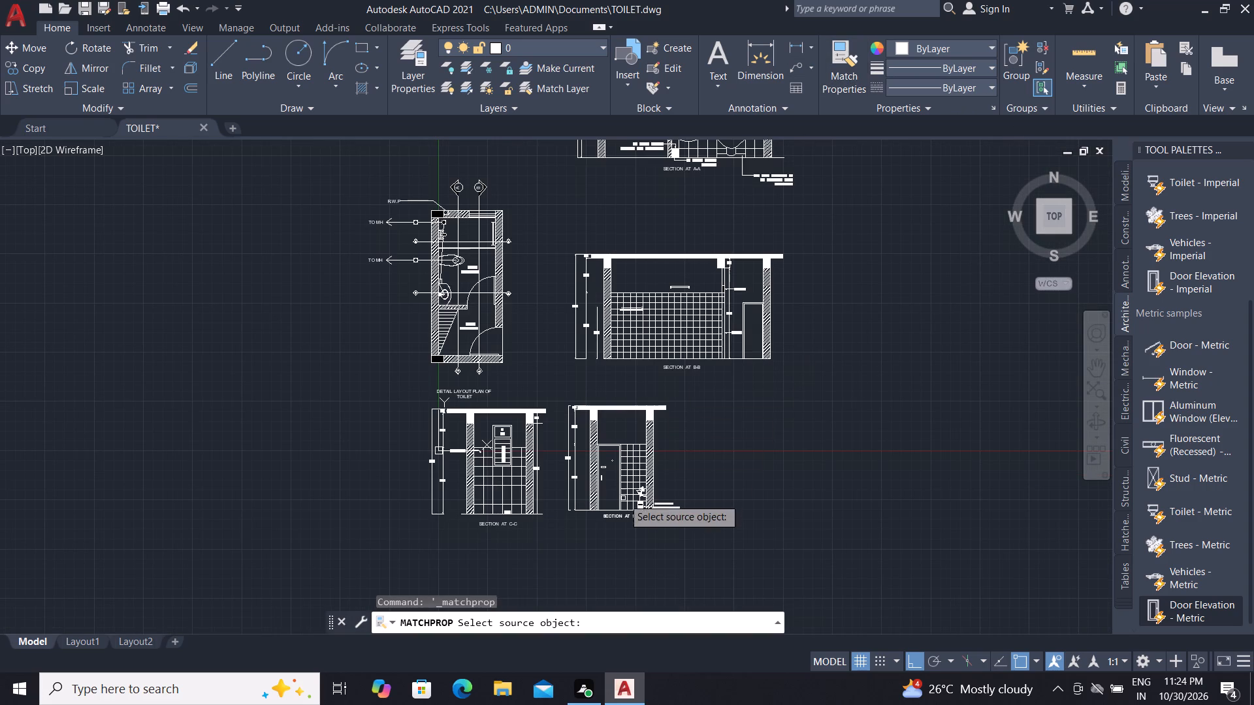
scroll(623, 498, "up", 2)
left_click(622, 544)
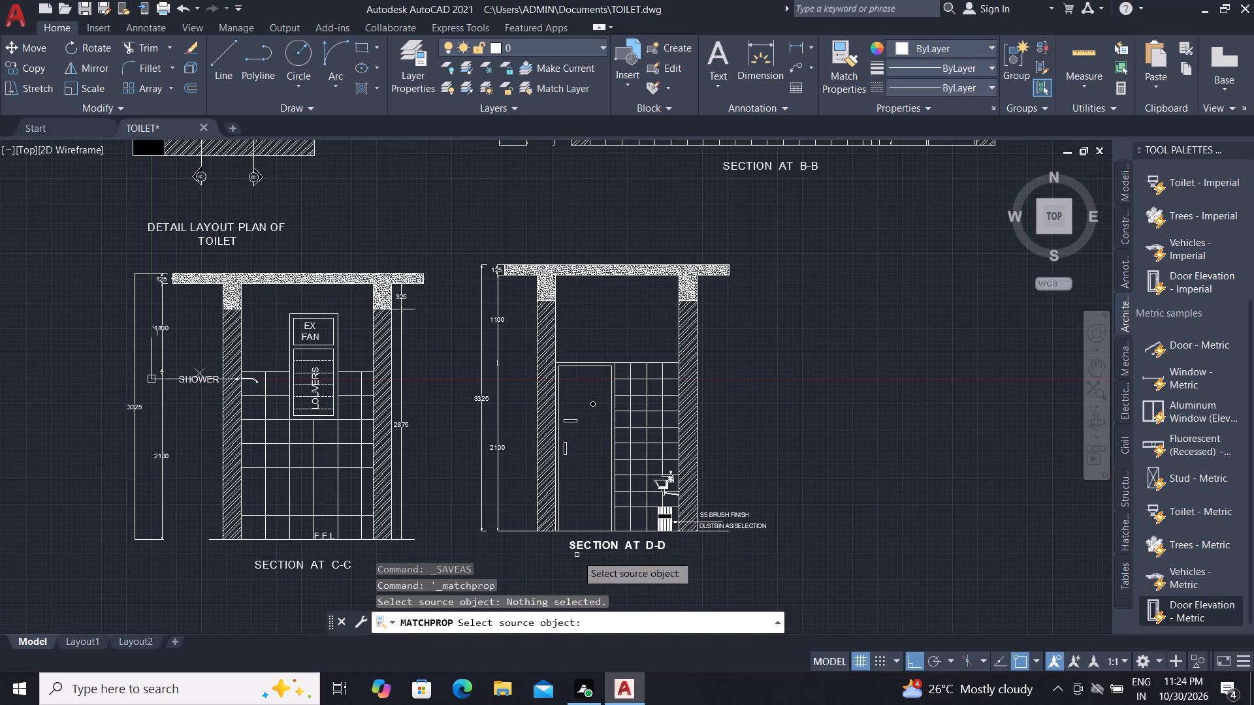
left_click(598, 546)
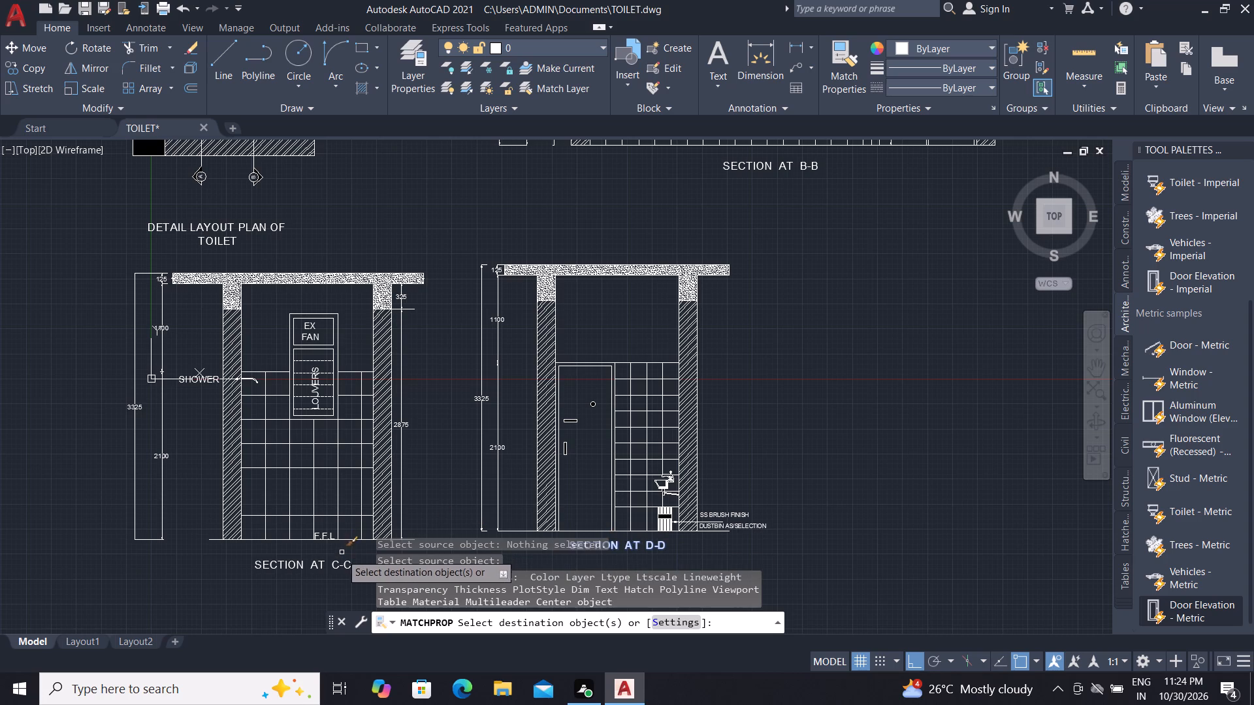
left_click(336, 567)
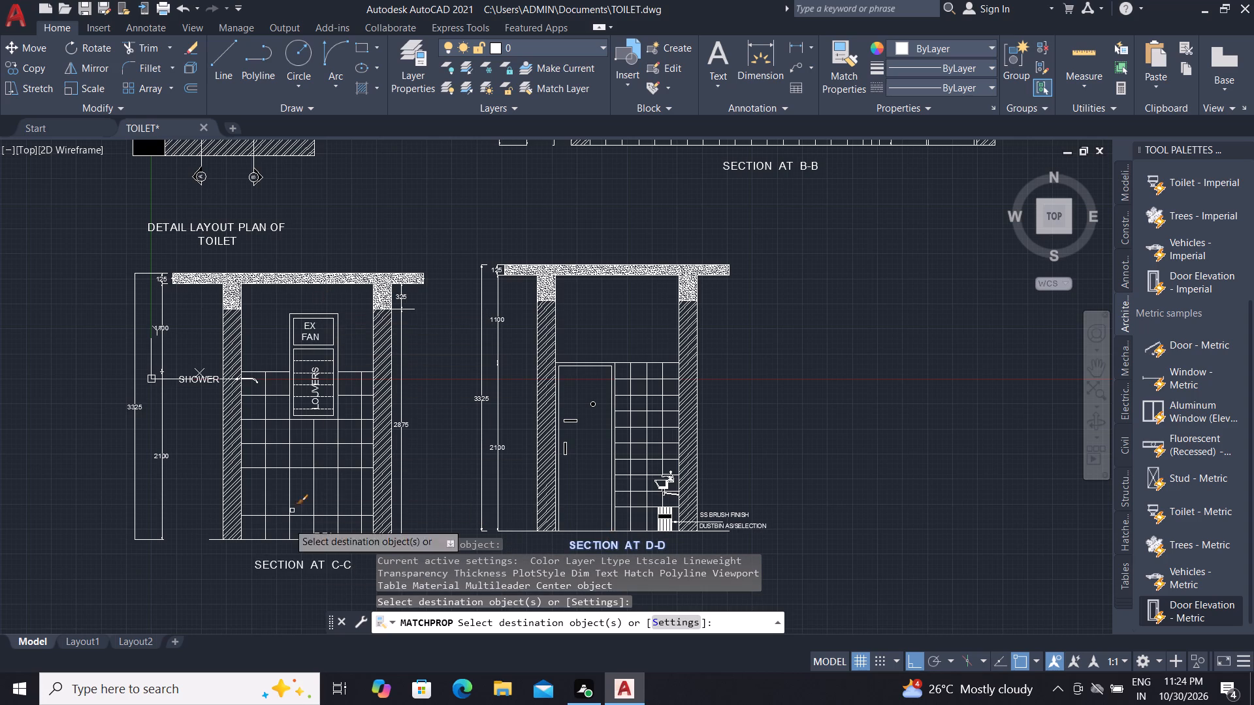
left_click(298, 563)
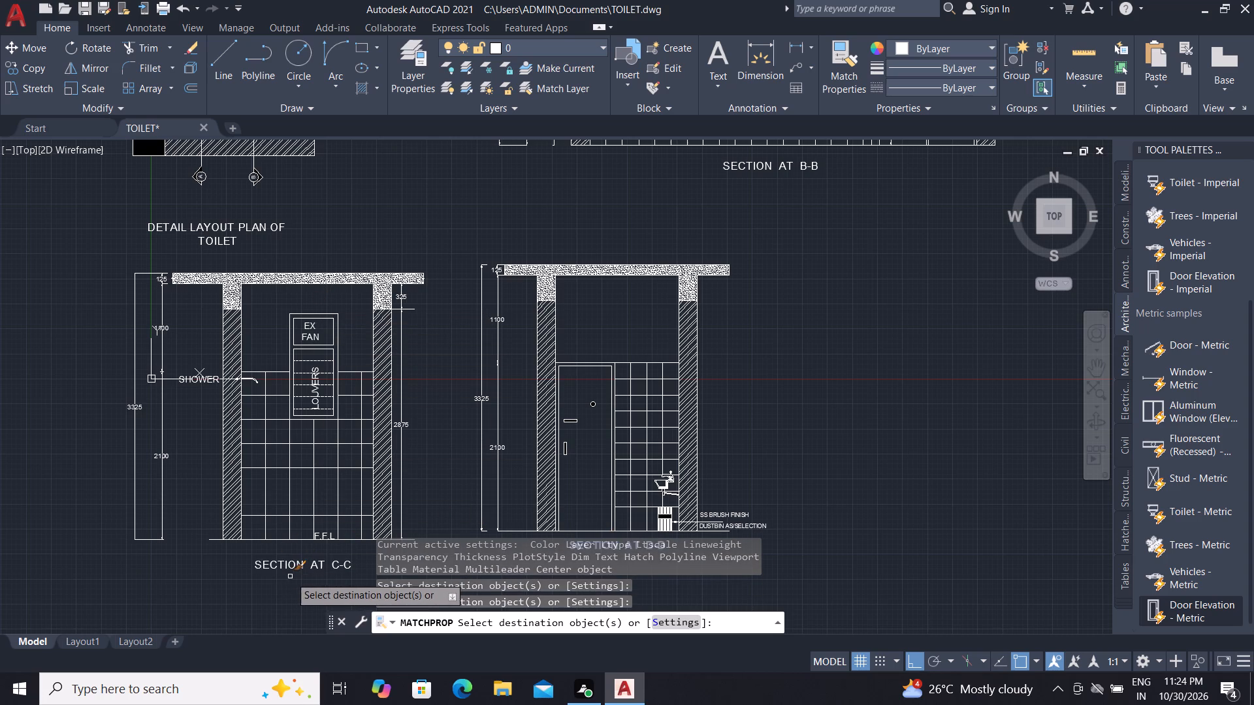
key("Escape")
Make the whole SECTION AT C-C title text bold and save the text changes.
double_click(297, 568)
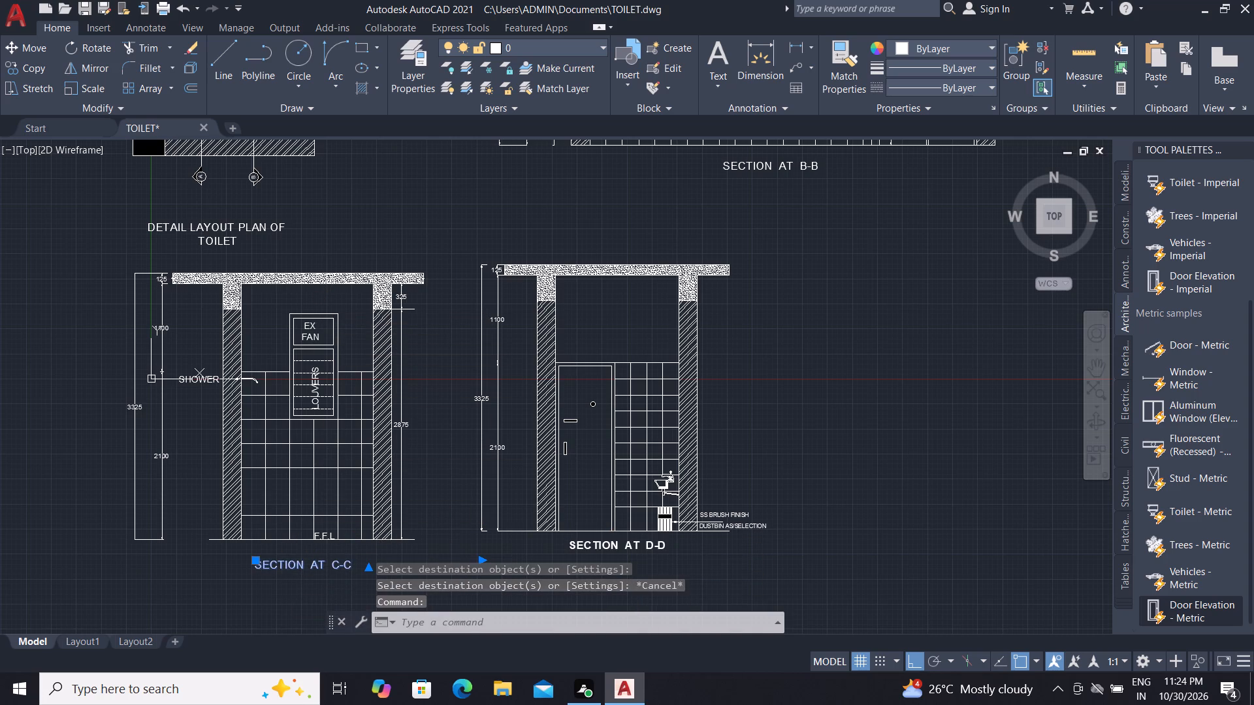
scroll(343, 565, "up", 4)
scroll(379, 569, "down", 1)
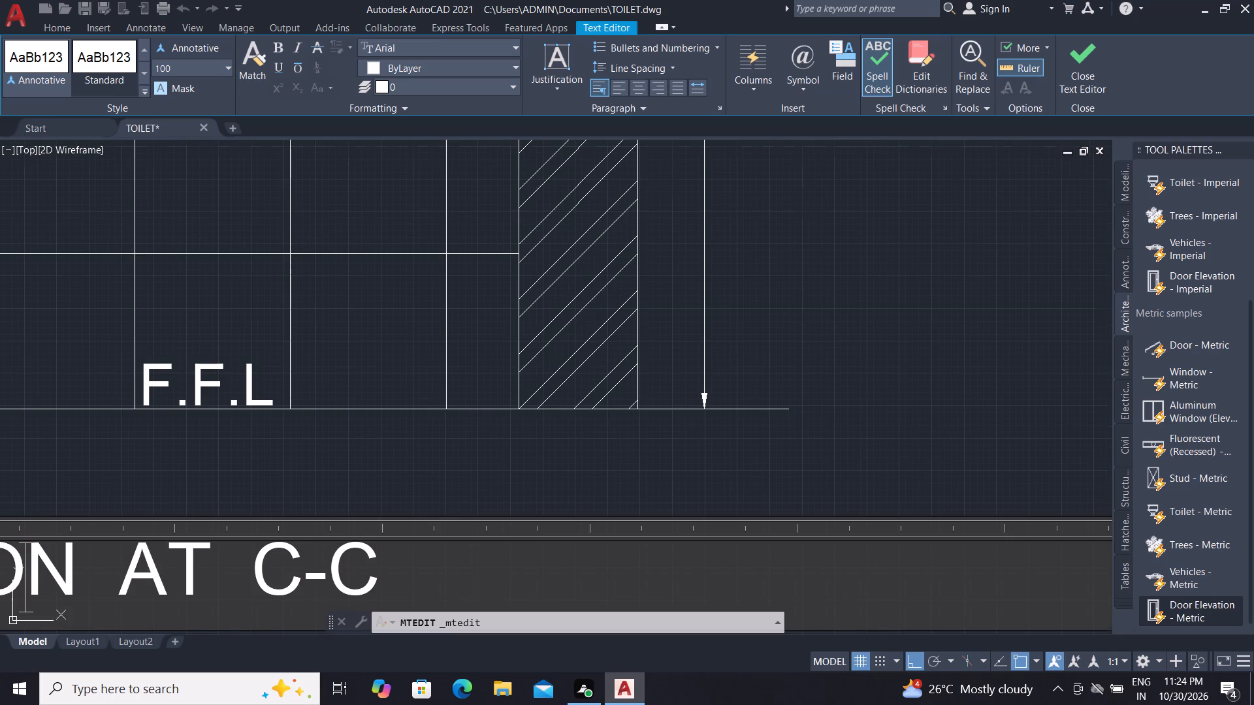
double_click(381, 569)
left_click(381, 569)
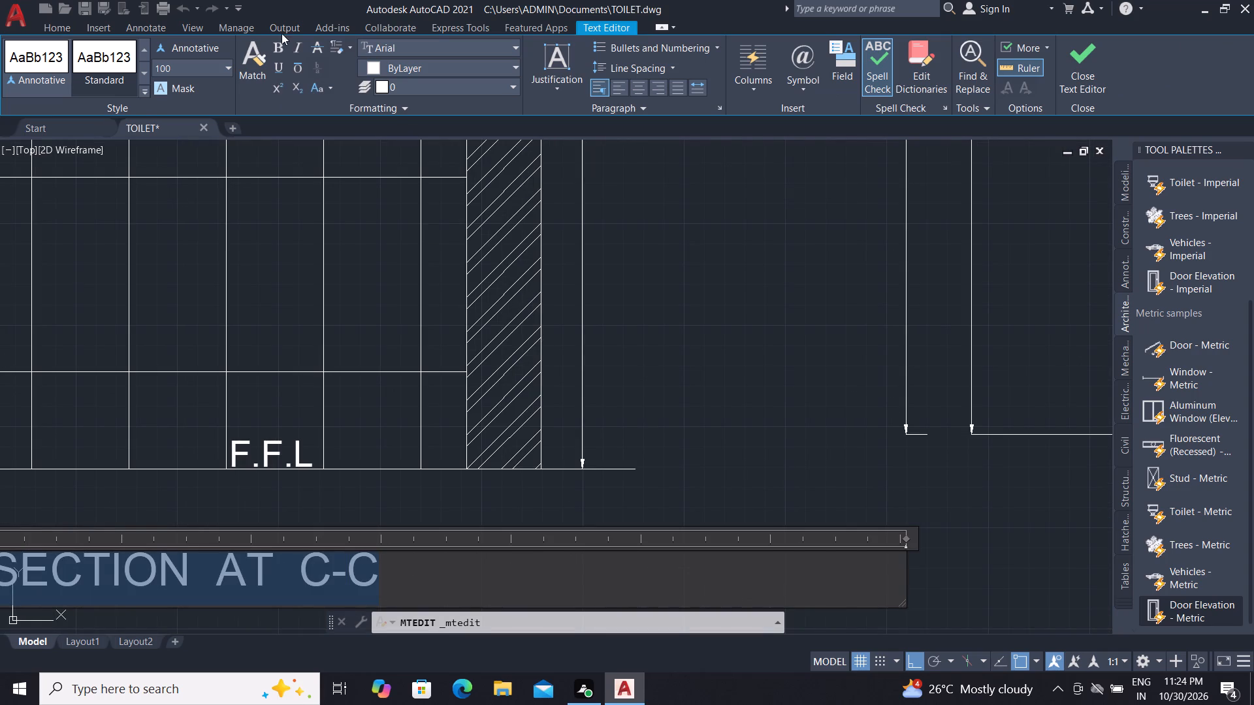
left_click(280, 45)
key("Escape")
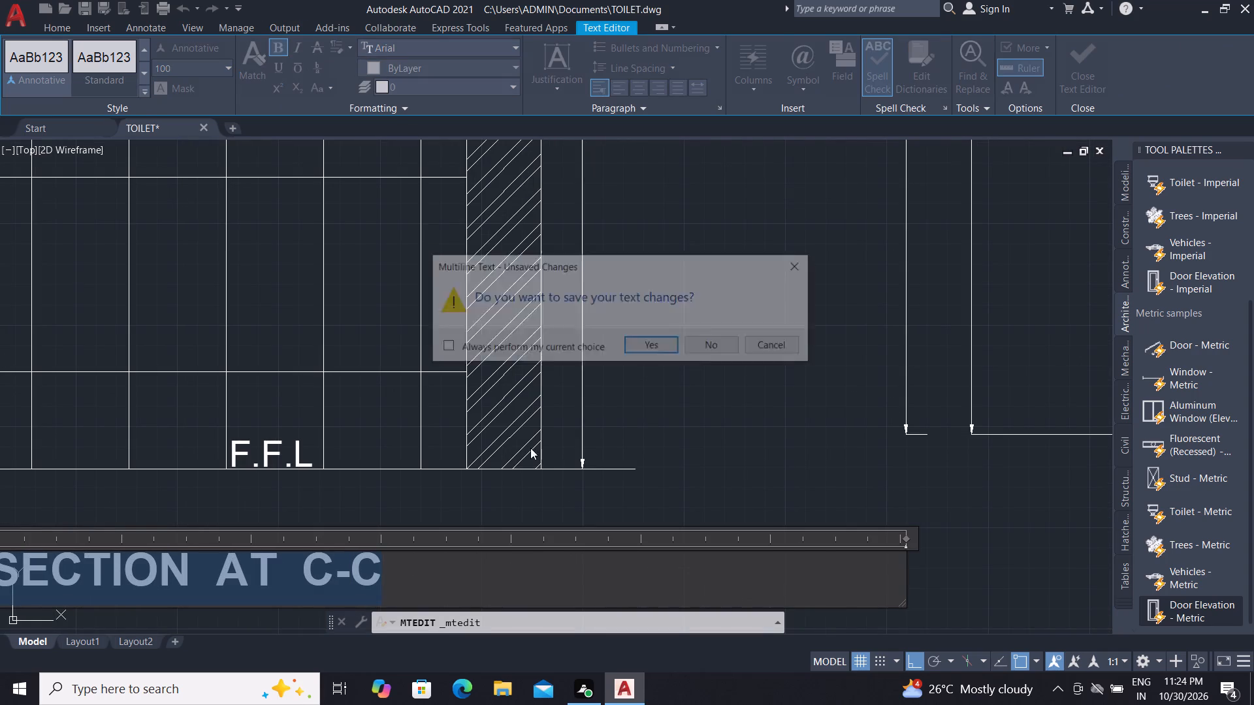
left_click(676, 347)
Make both lines of the DETAIL LAYOUT PLAN OF TOILET title bold and save the text changes.
scroll(639, 453, "down", 2)
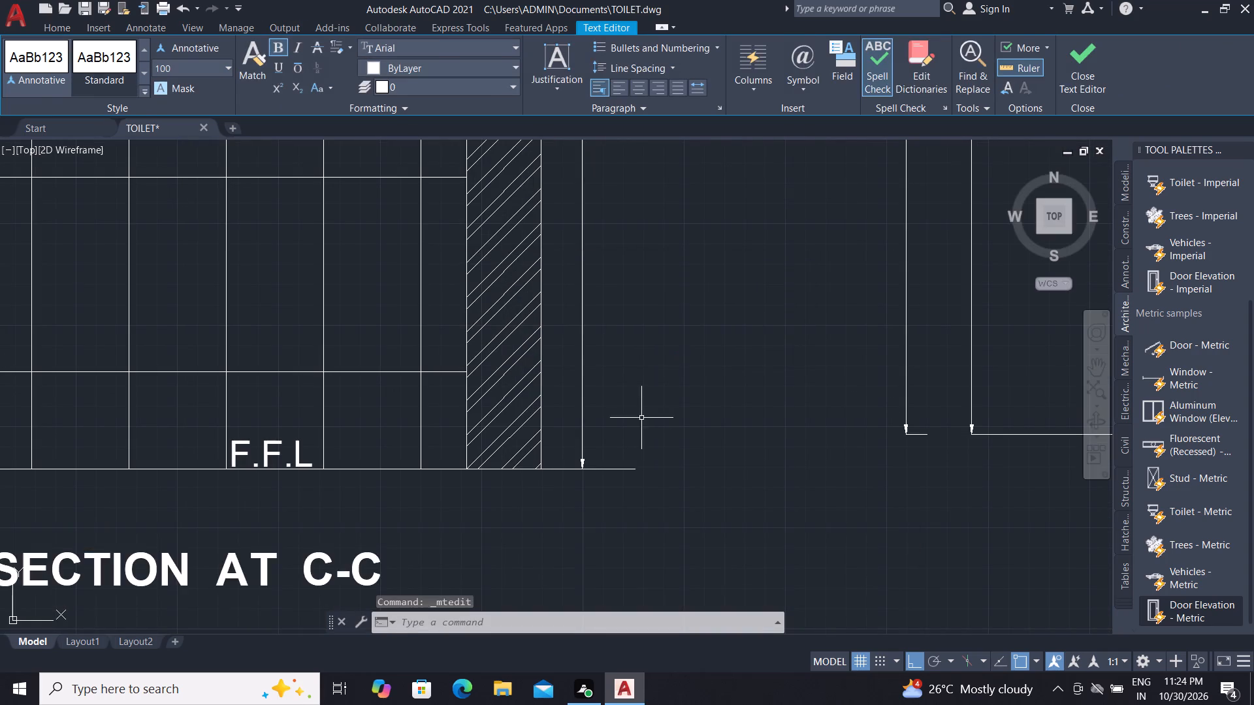
scroll(641, 488, "down", 3)
scroll(572, 291, "up", 2)
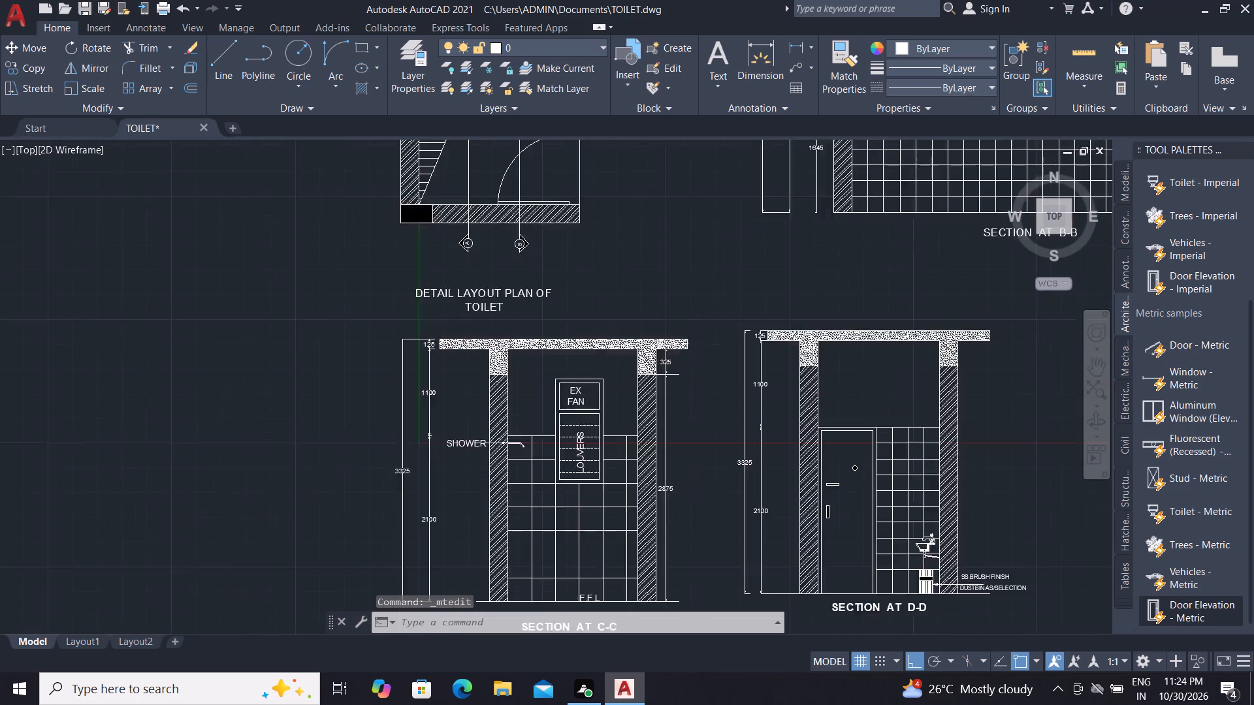
triple_click(527, 292)
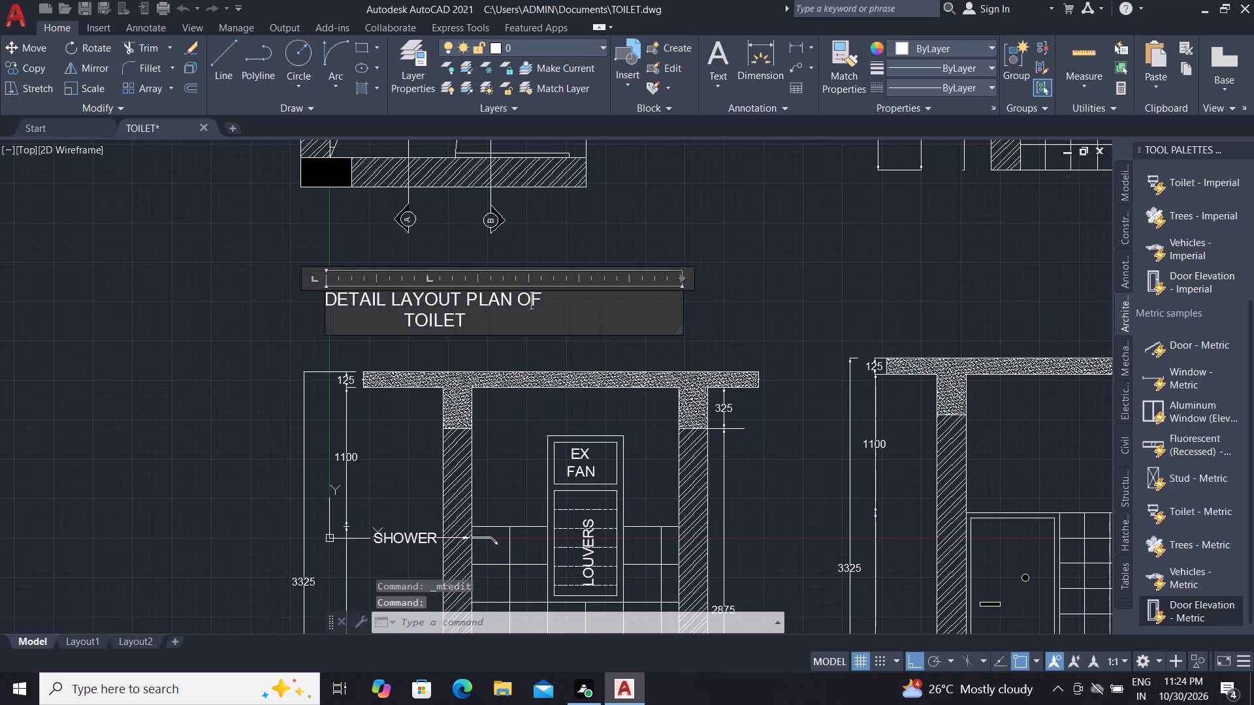
triple_click(496, 320)
triple_click(496, 320)
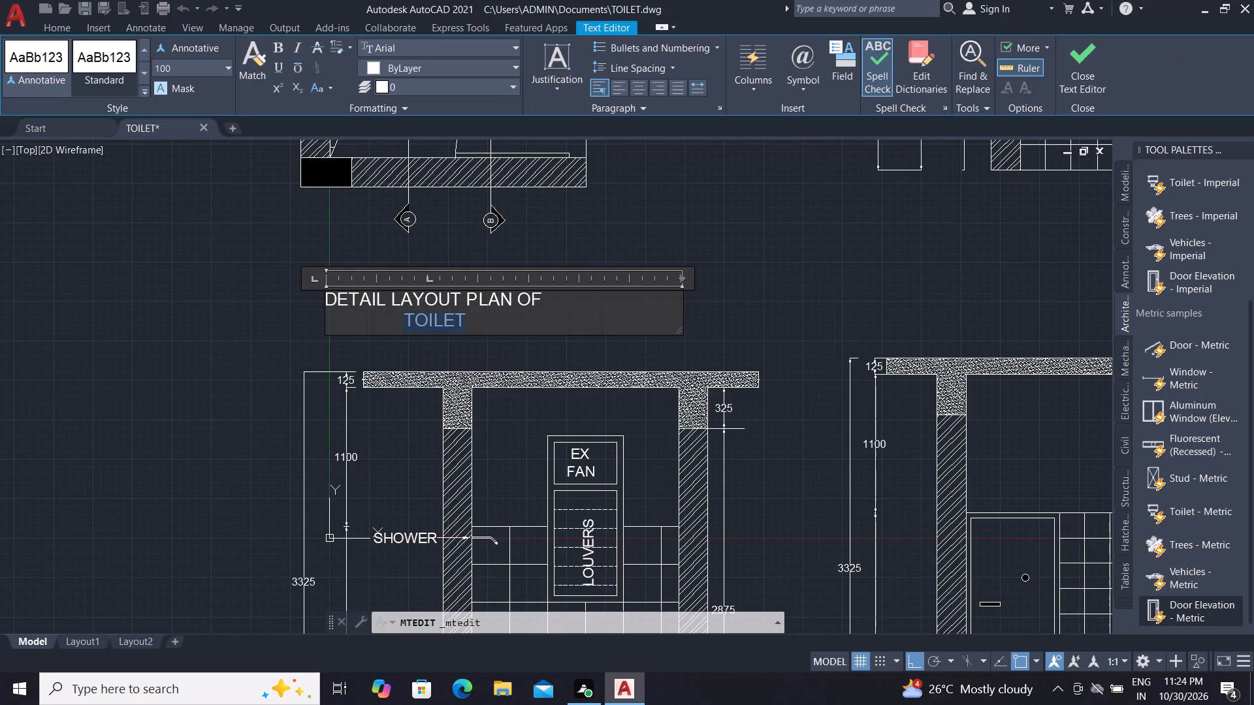
triple_click(496, 320)
triple_click(473, 318)
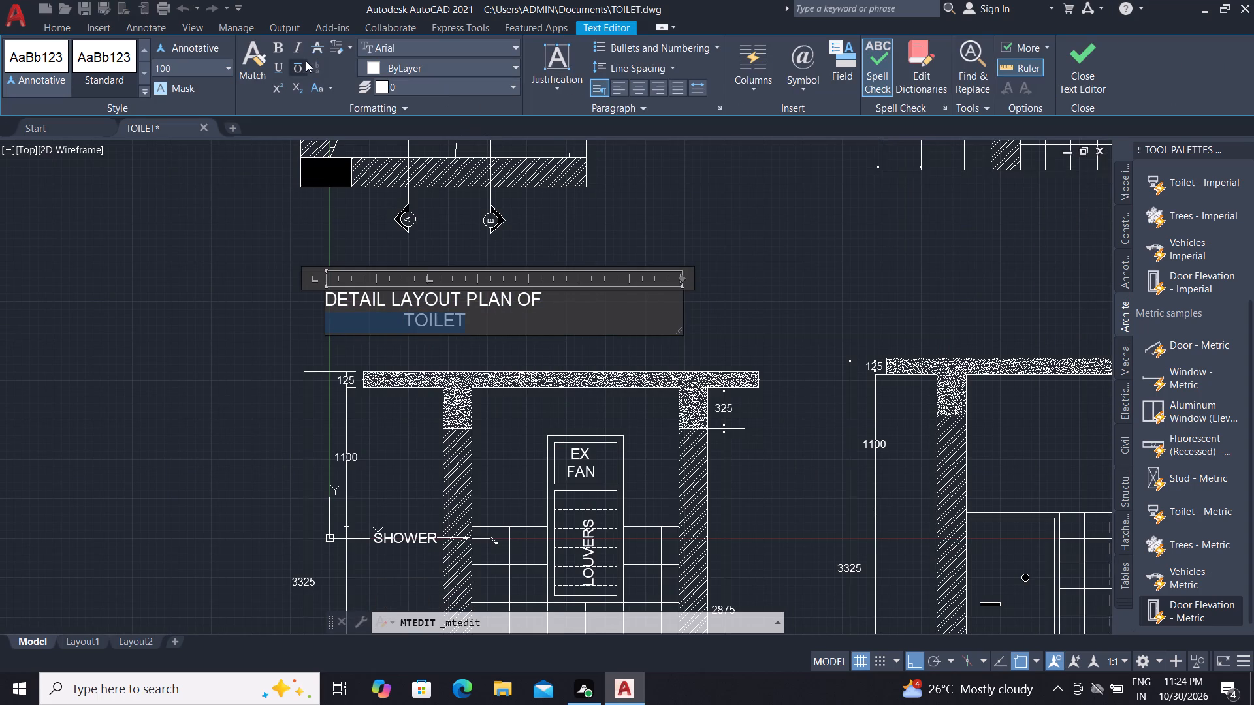
left_click(282, 46)
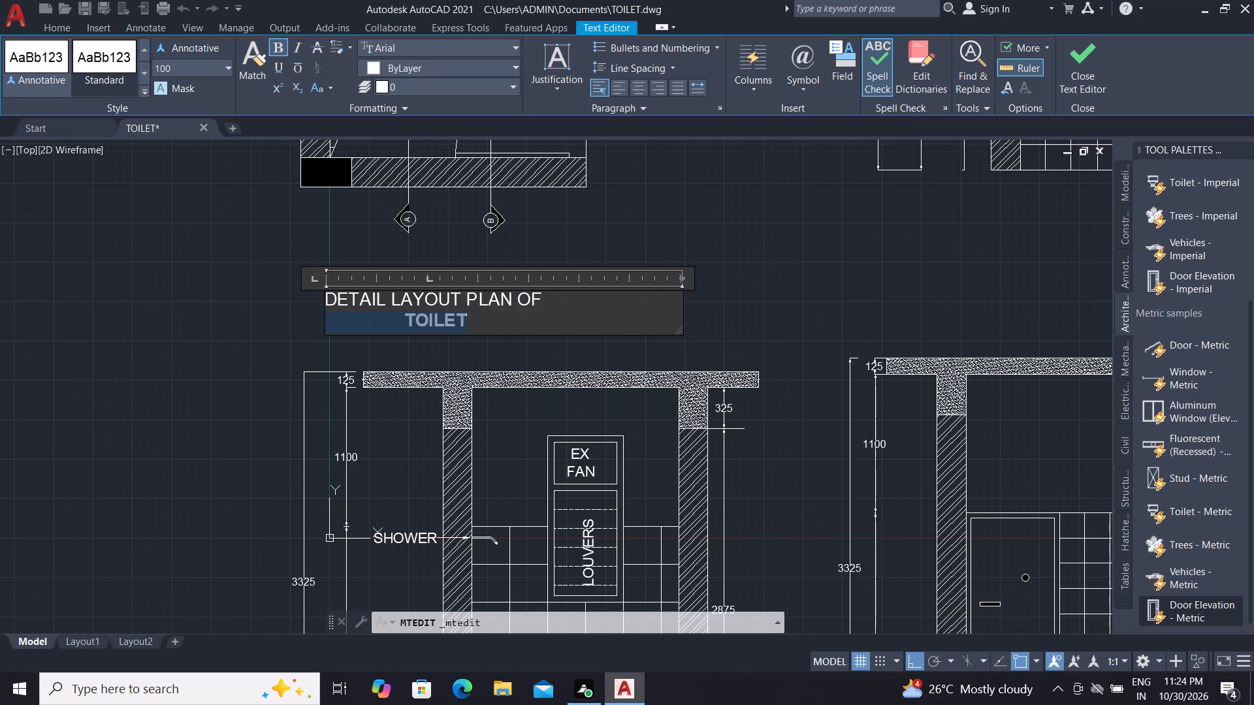
triple_click(551, 300)
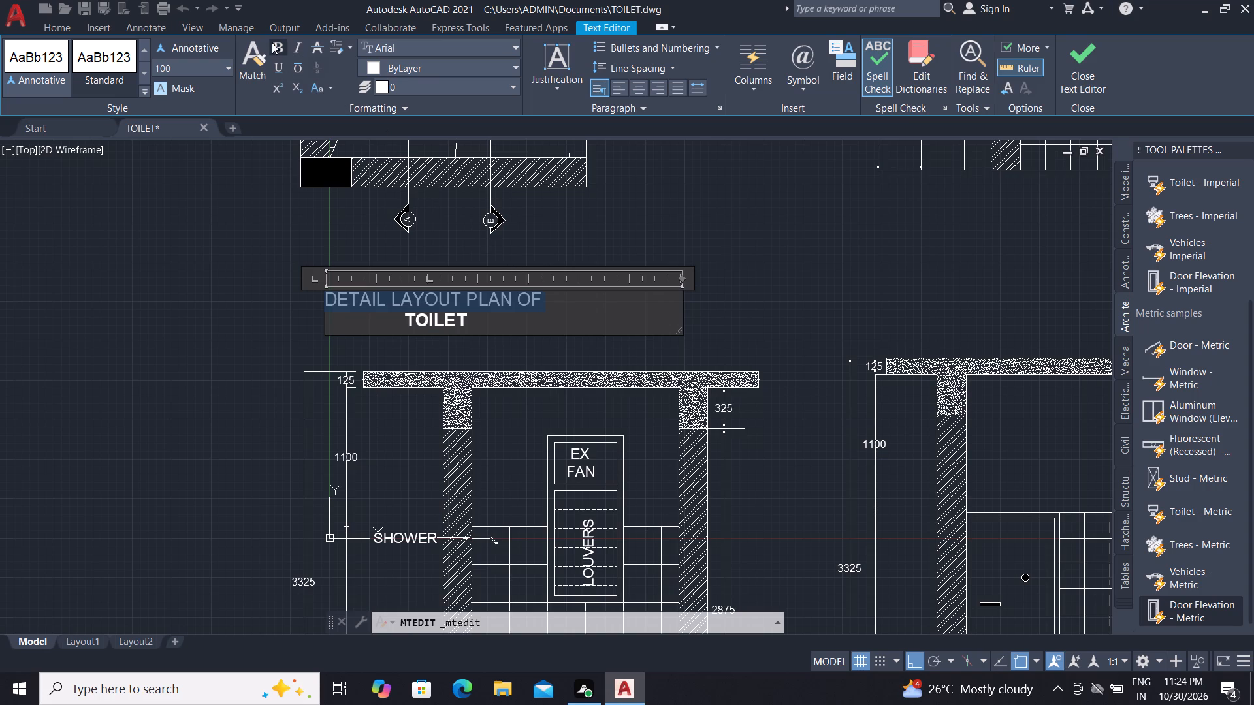
left_click(273, 50)
scroll(442, 362, "down", 2)
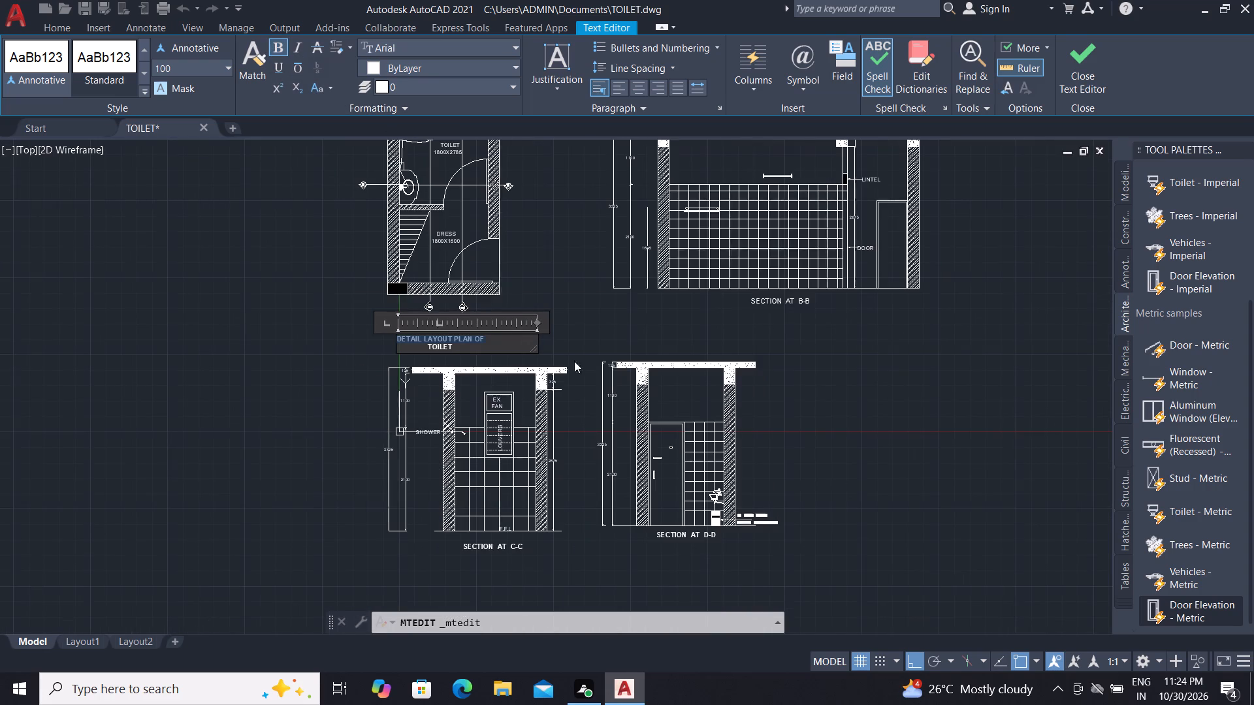
key("Escape")
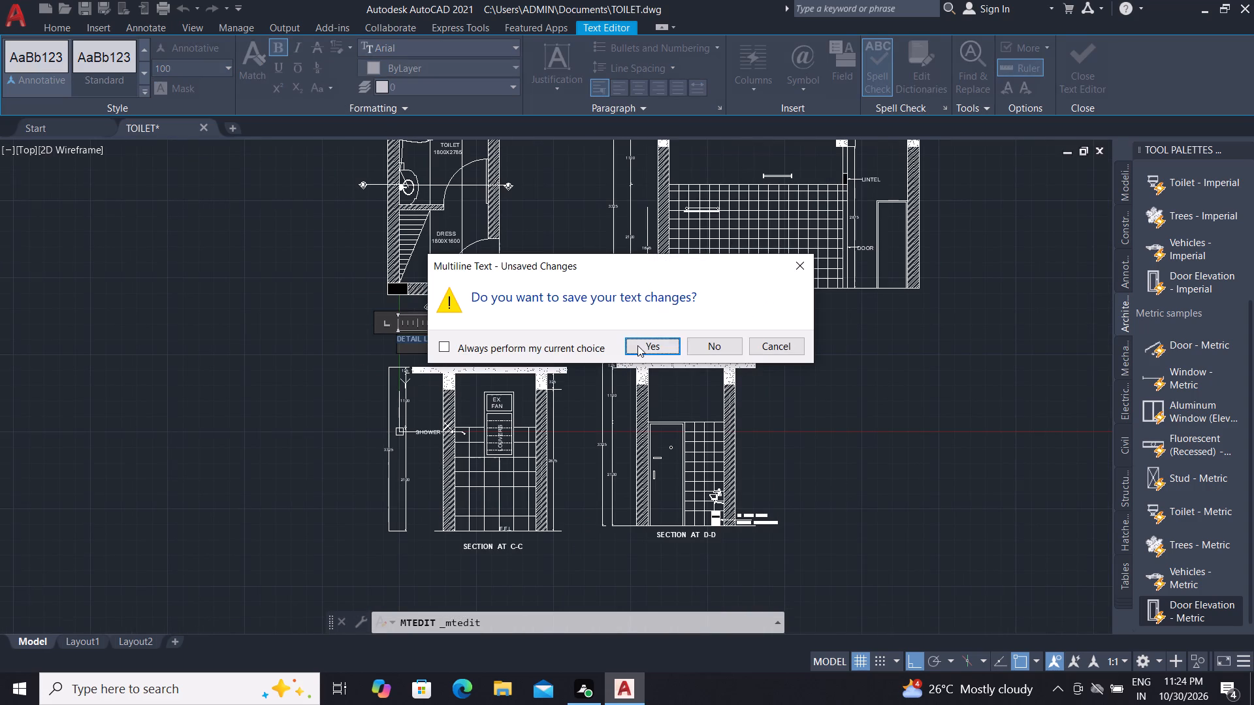
left_click(639, 344)
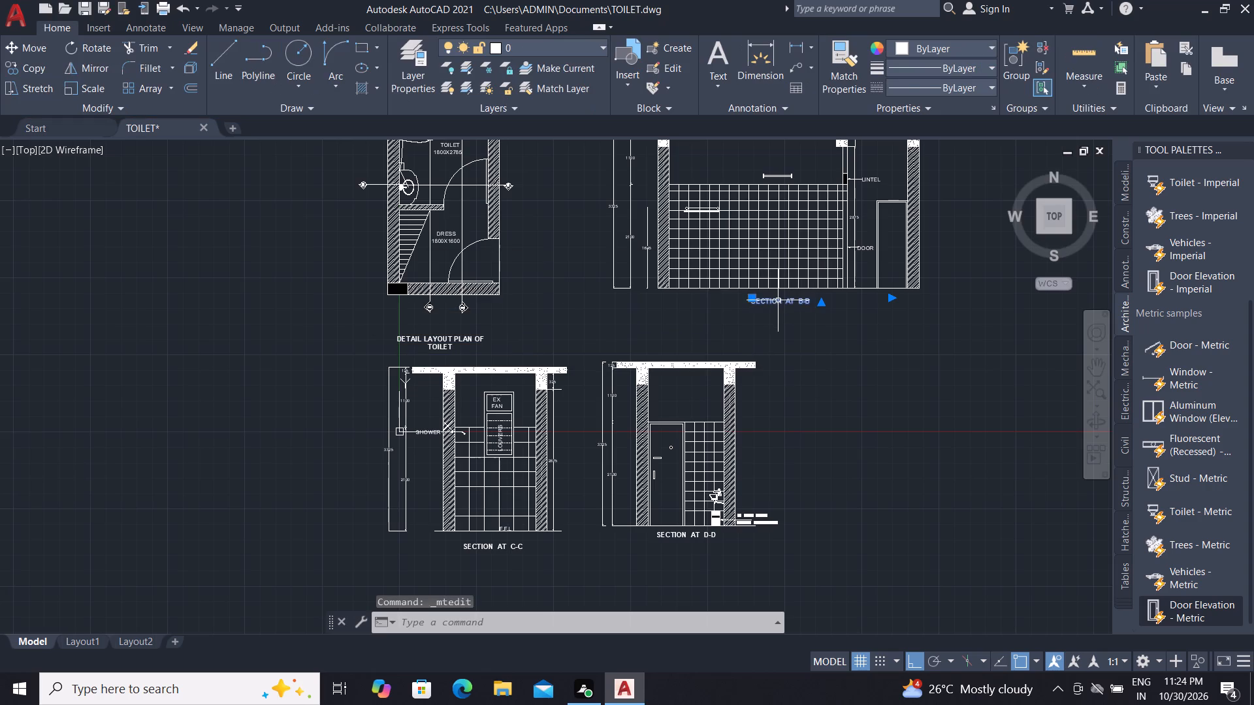
Make the whole SECTION AT B-B title text bold and save the text changes.
double_click(778, 300)
scroll(804, 309, "up", 2)
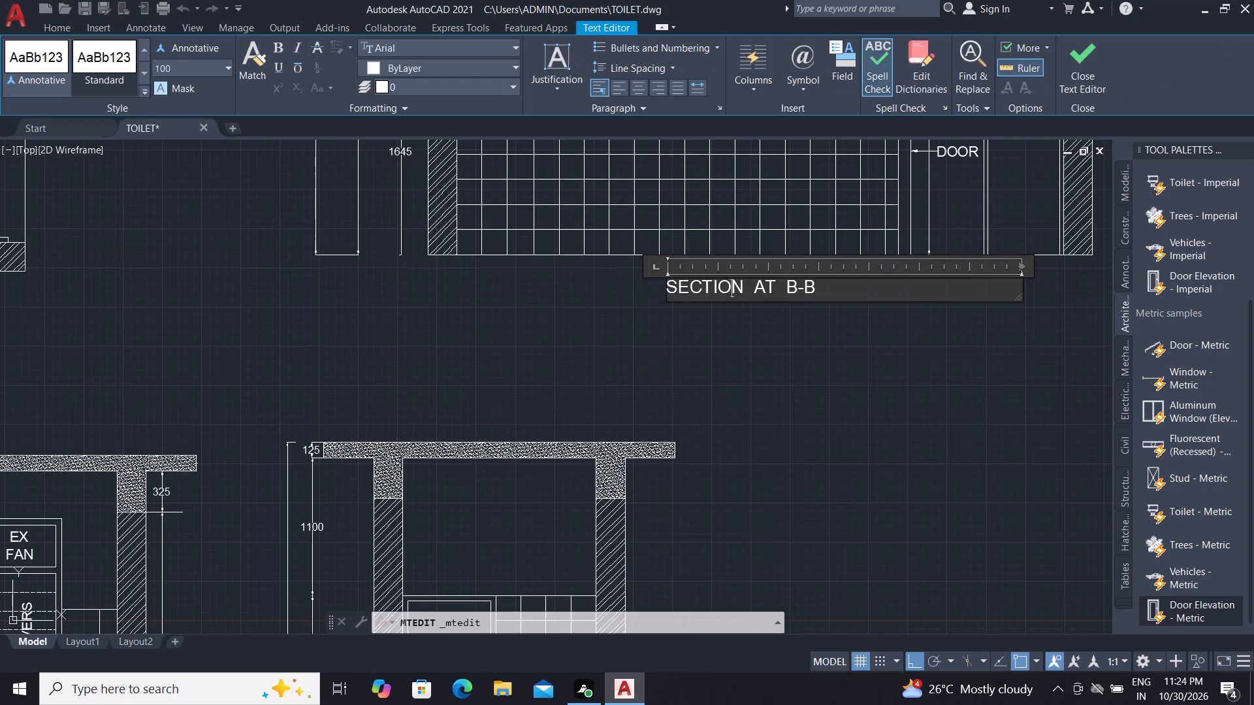
triple_click(831, 289)
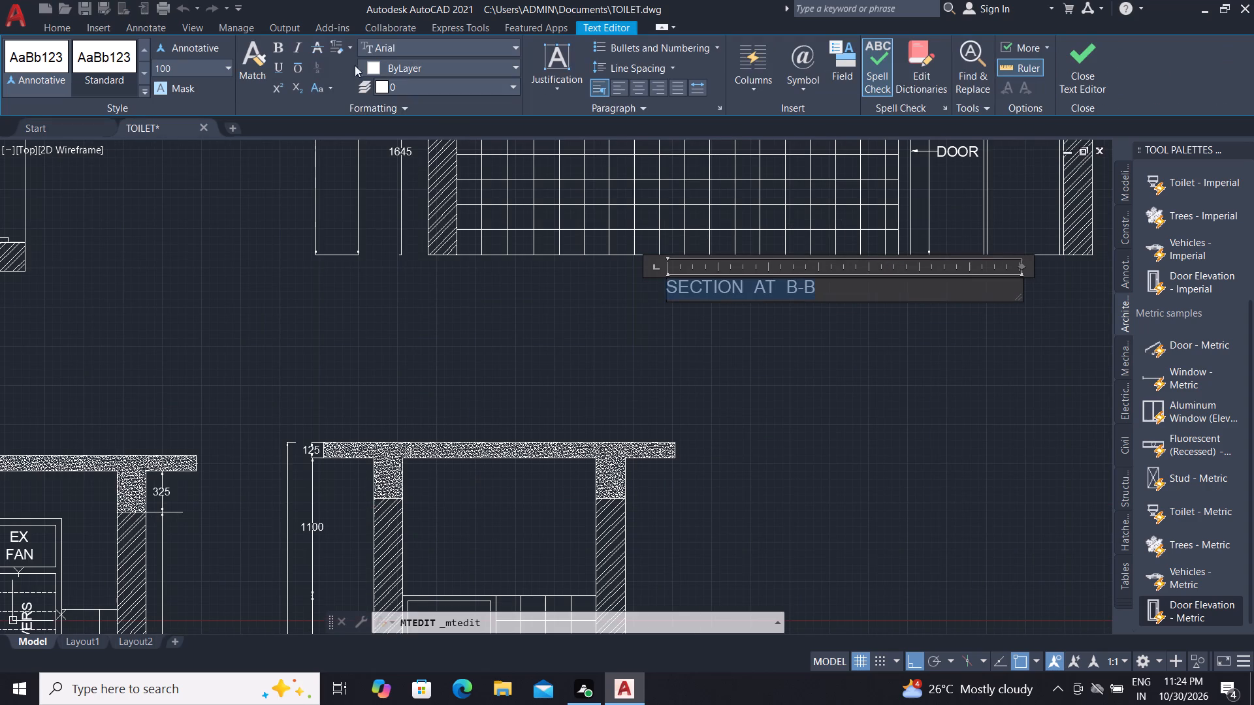
left_click(277, 38)
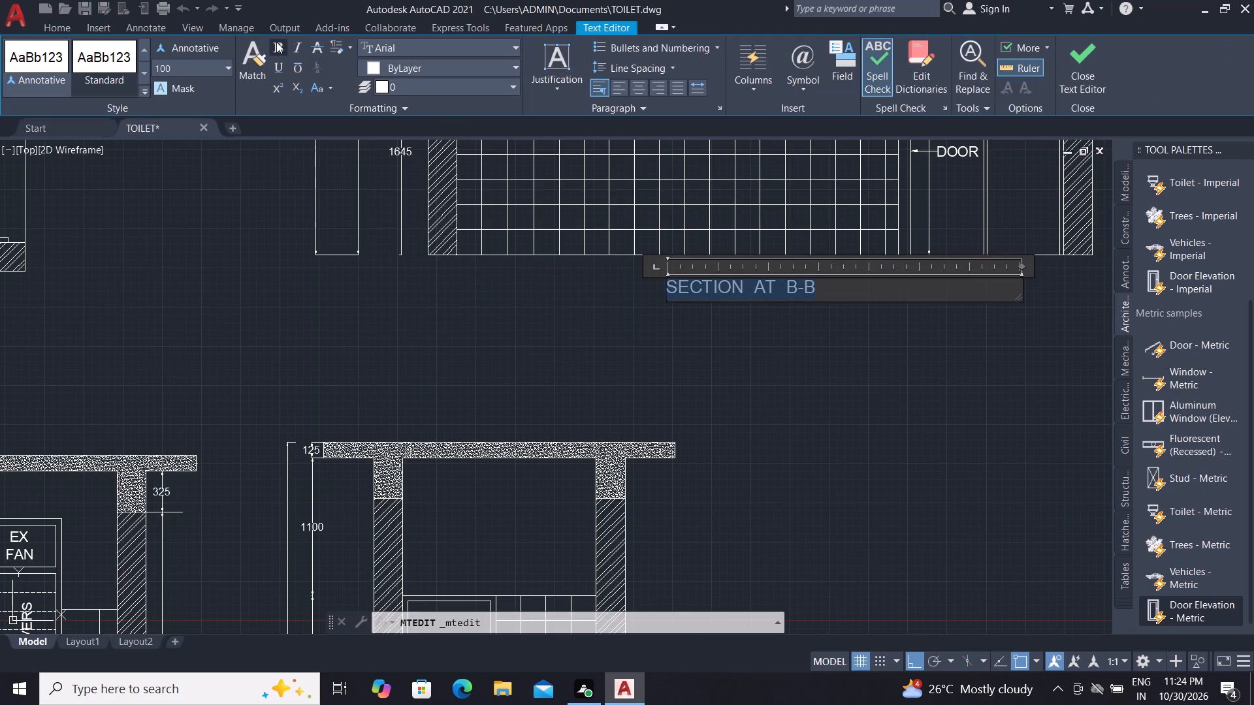
left_click(276, 42)
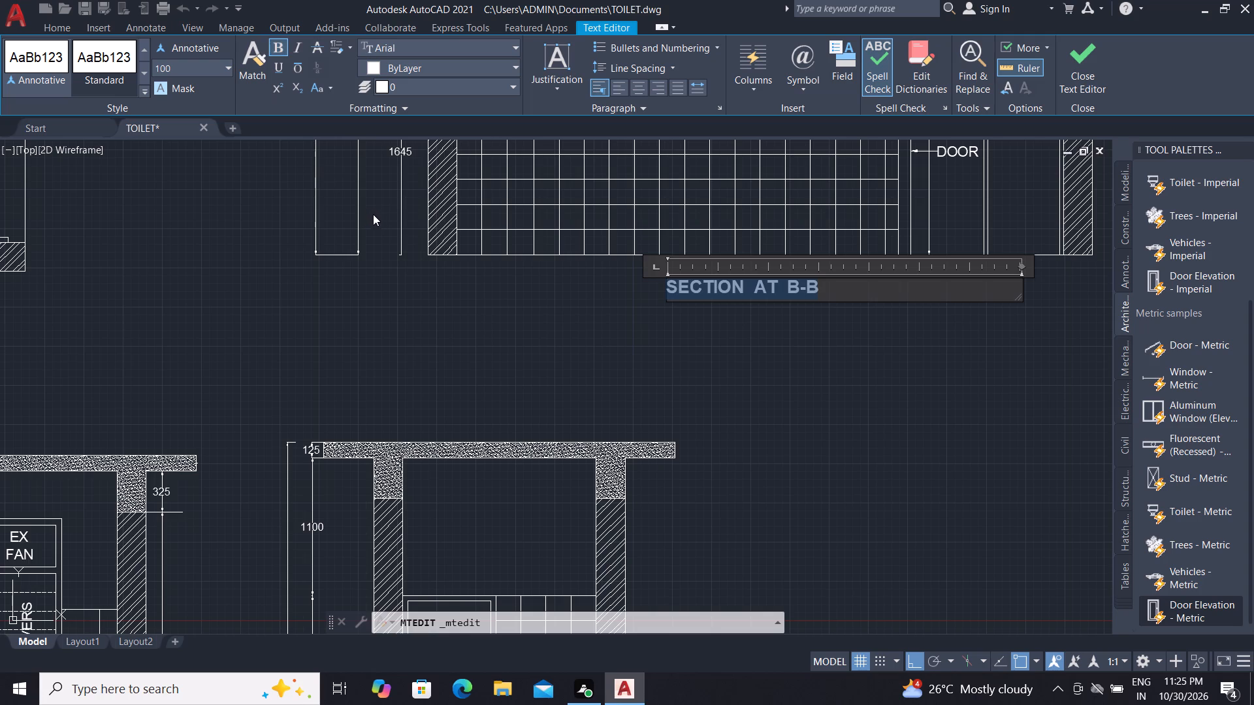
key("Escape")
left_click(656, 343)
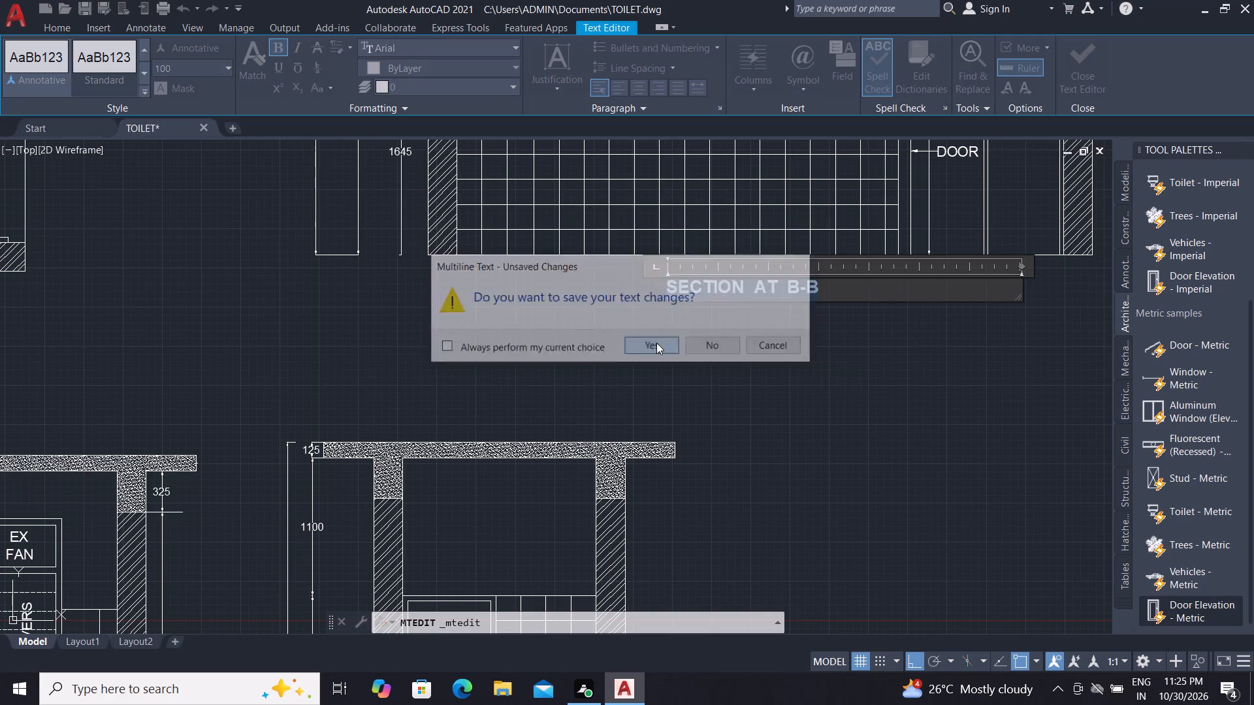
Make the whole SECTION AT A-A title text bold and finish the text edit.
scroll(625, 373, "down", 3)
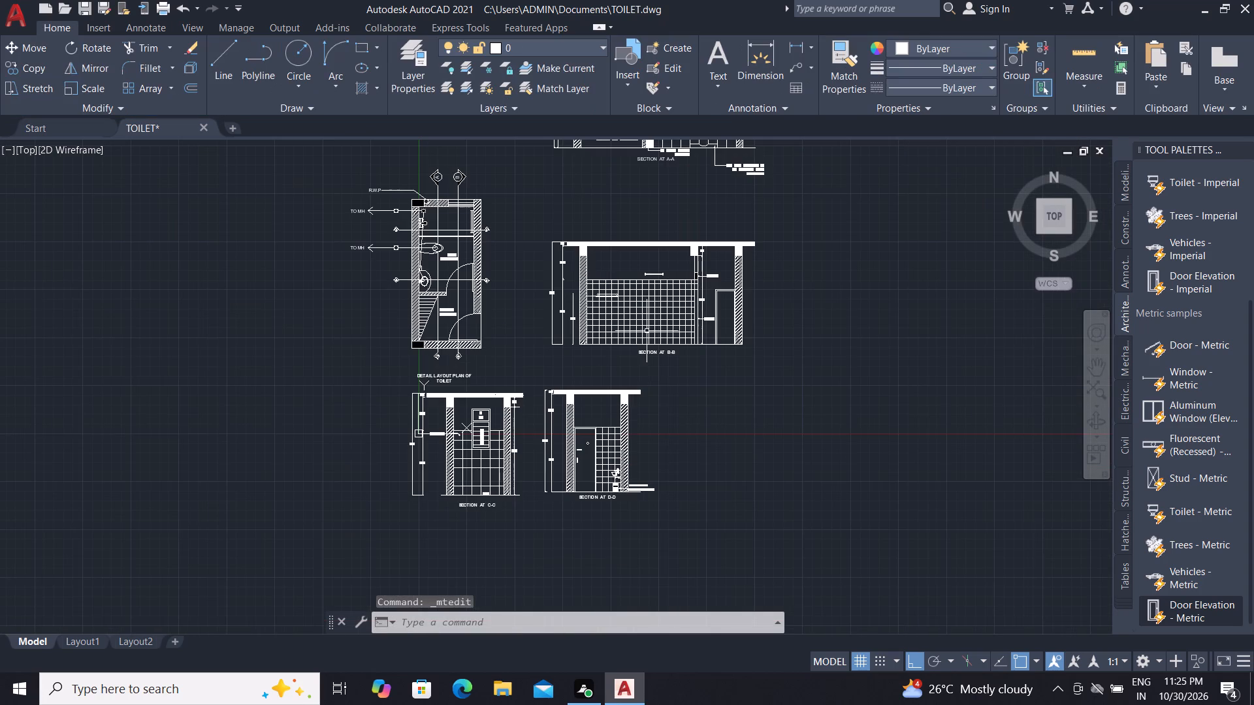
scroll(644, 164, "up", 2)
triple_click(654, 152)
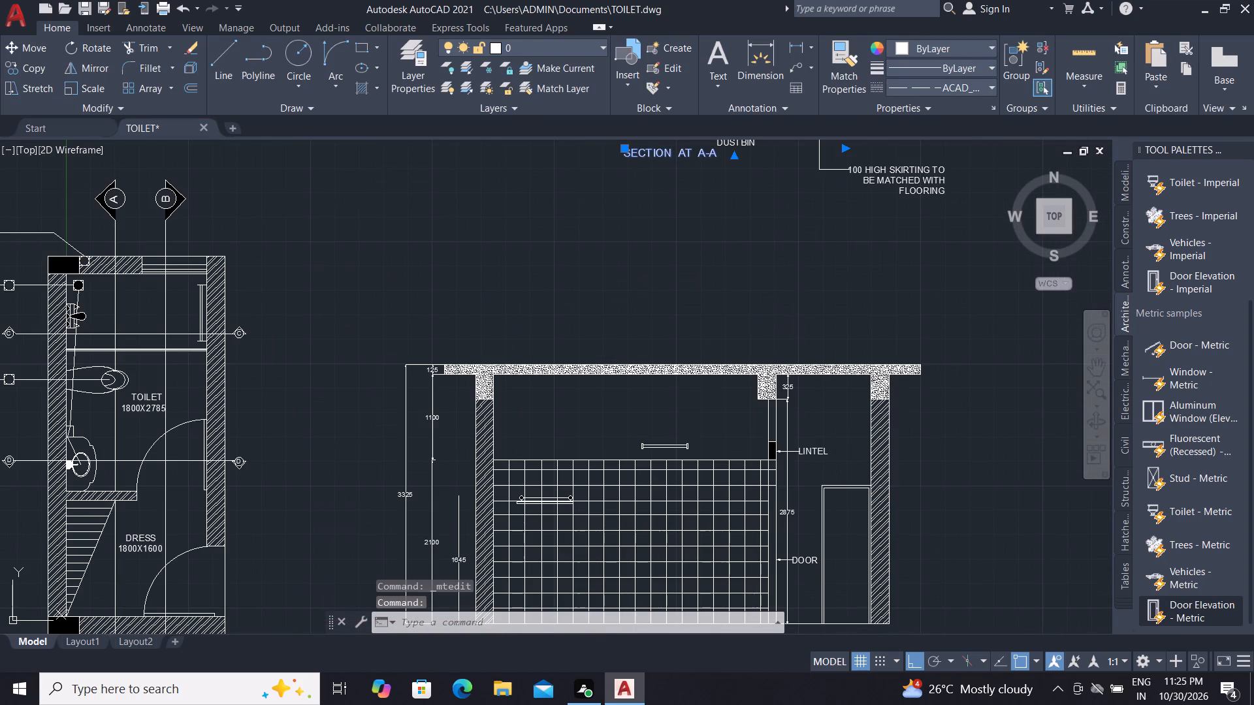
triple_click(718, 153)
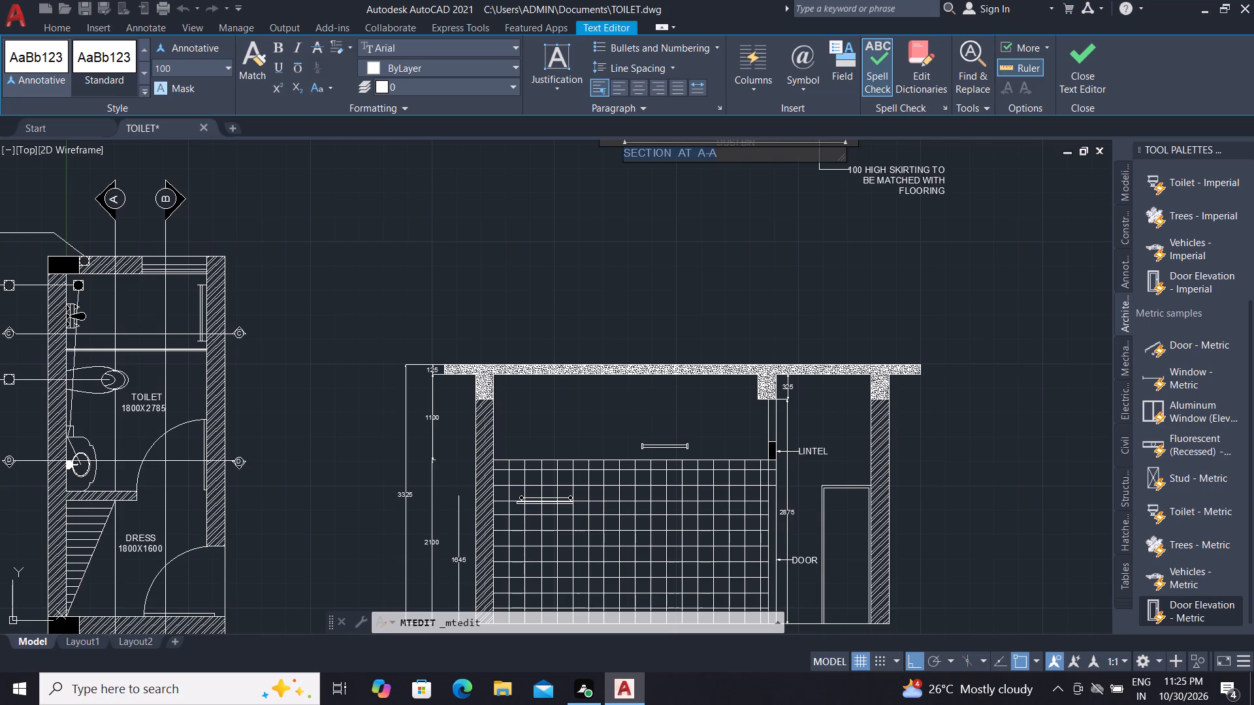
left_click(278, 43)
left_click(496, 191)
Plot a window enclosing the plan and all four sections with DWG To PDF.pc3, saving it as TOILET-Model.pdf in the Documents folder.
scroll(593, 349, "down", 1)
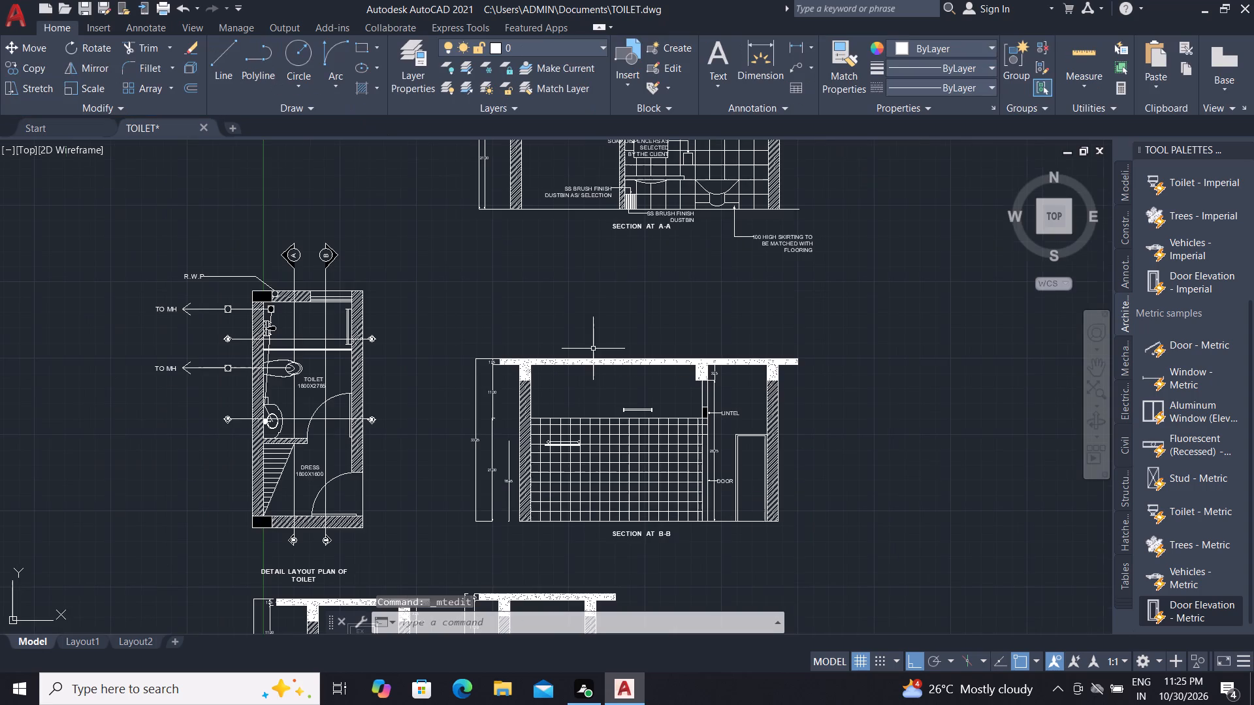
scroll(593, 349, "down", 2)
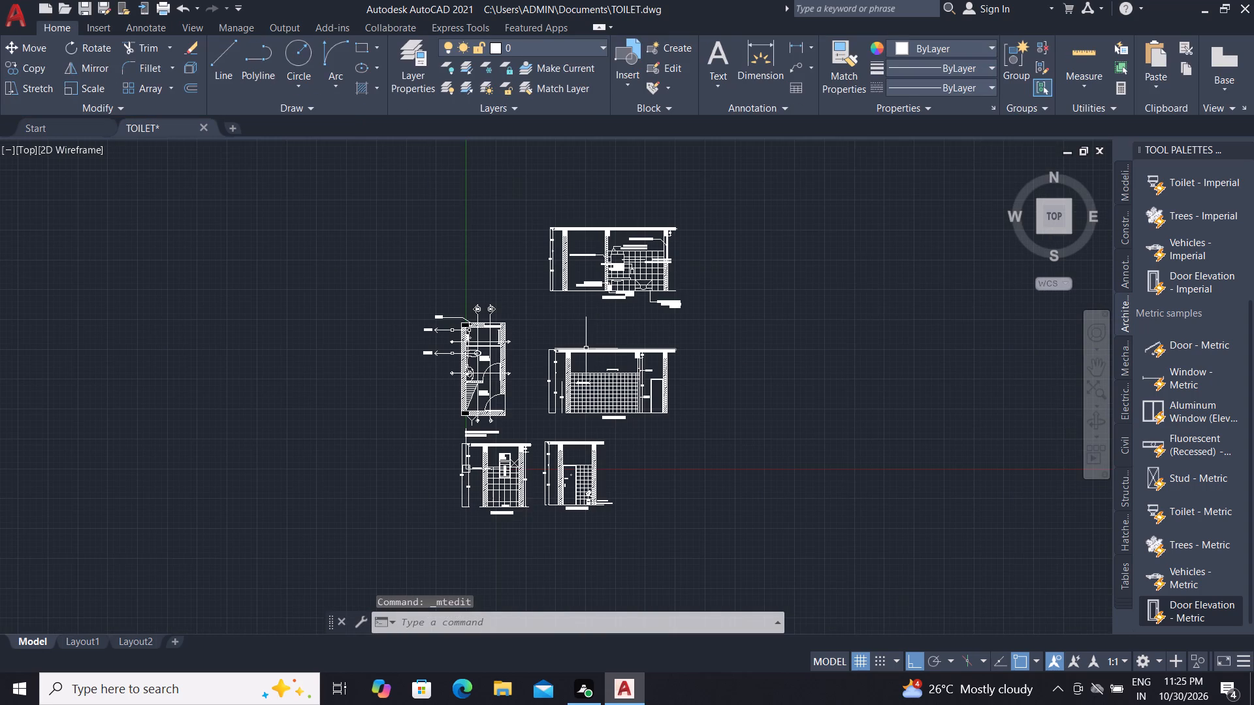
key("ctrl+p")
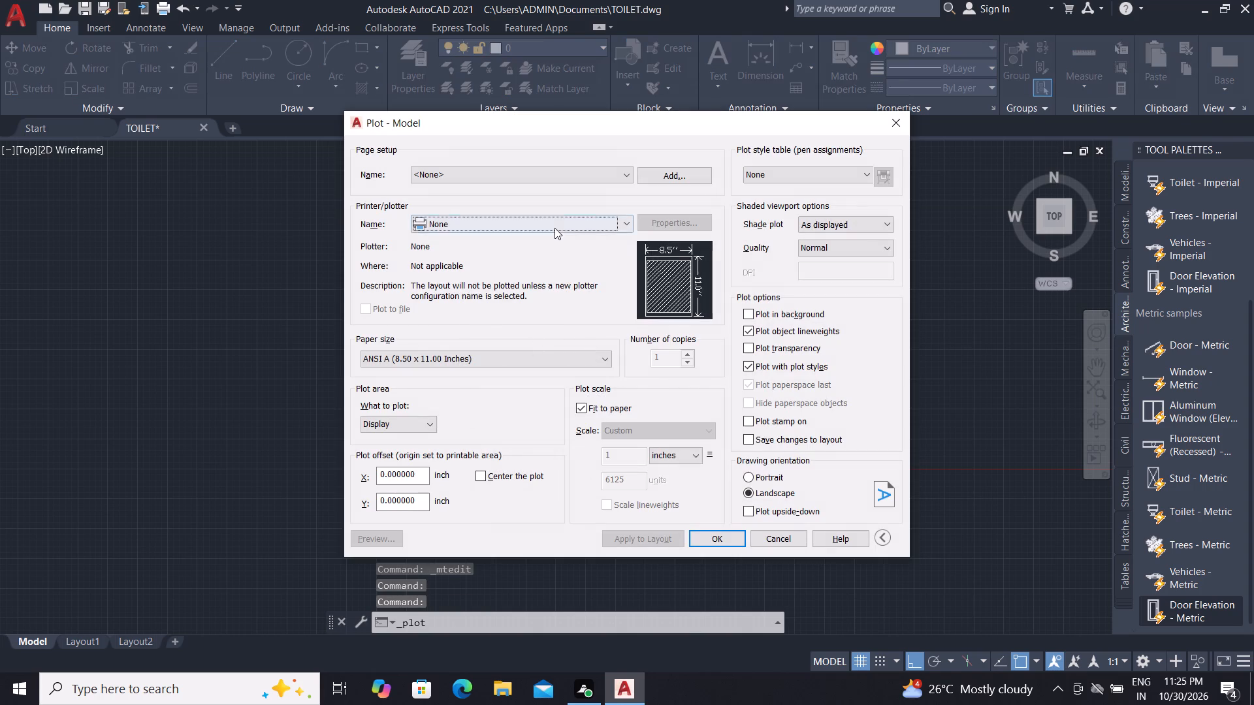
left_click(555, 228)
left_click(475, 430)
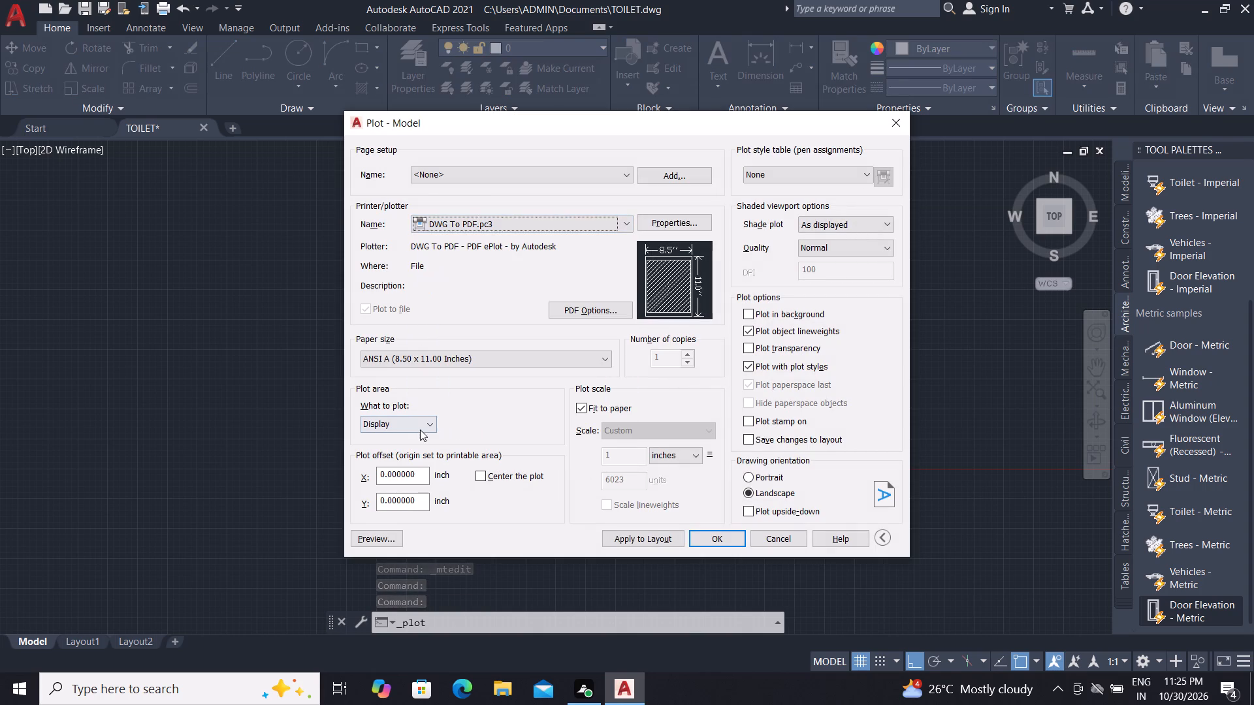
left_click(420, 430)
left_click(419, 467)
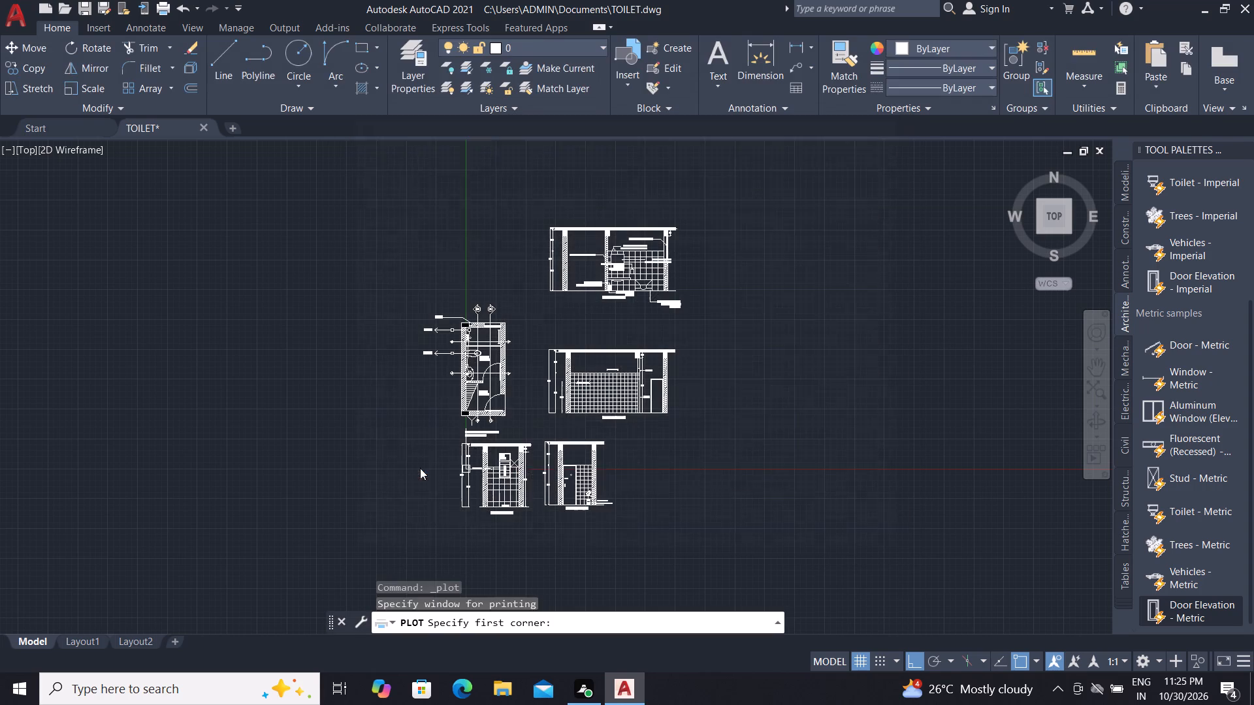
left_click(364, 153)
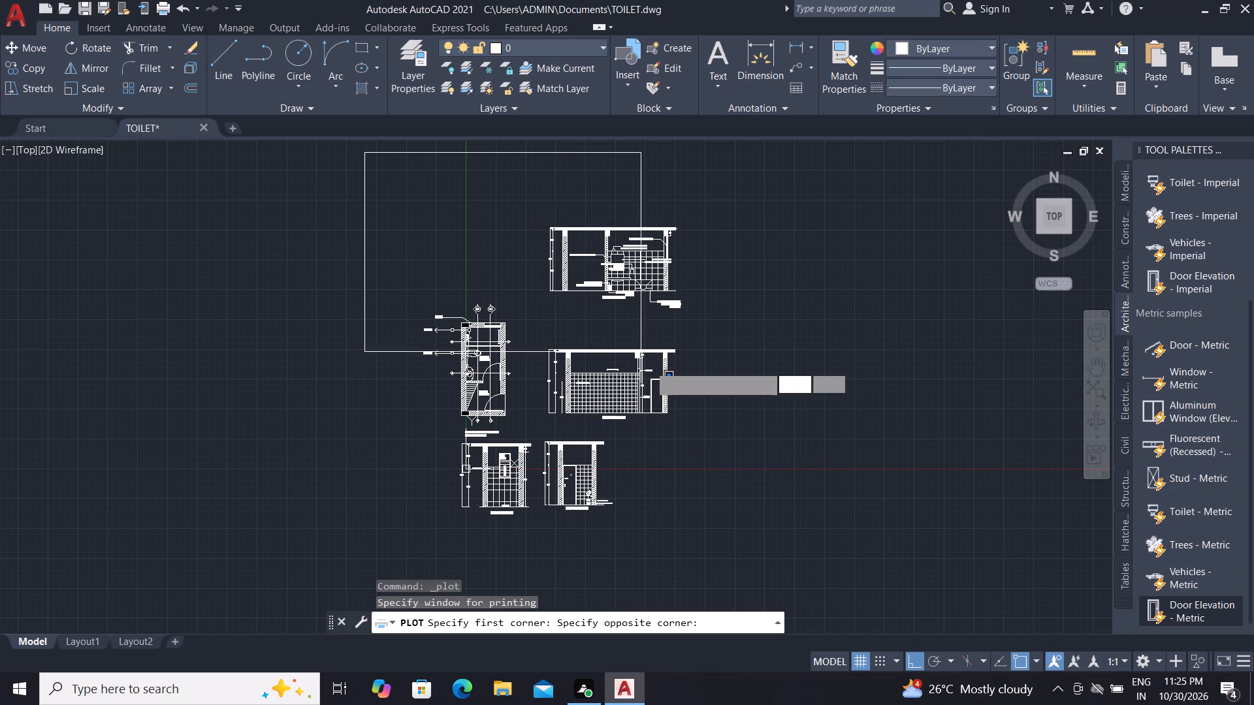
left_click(756, 597)
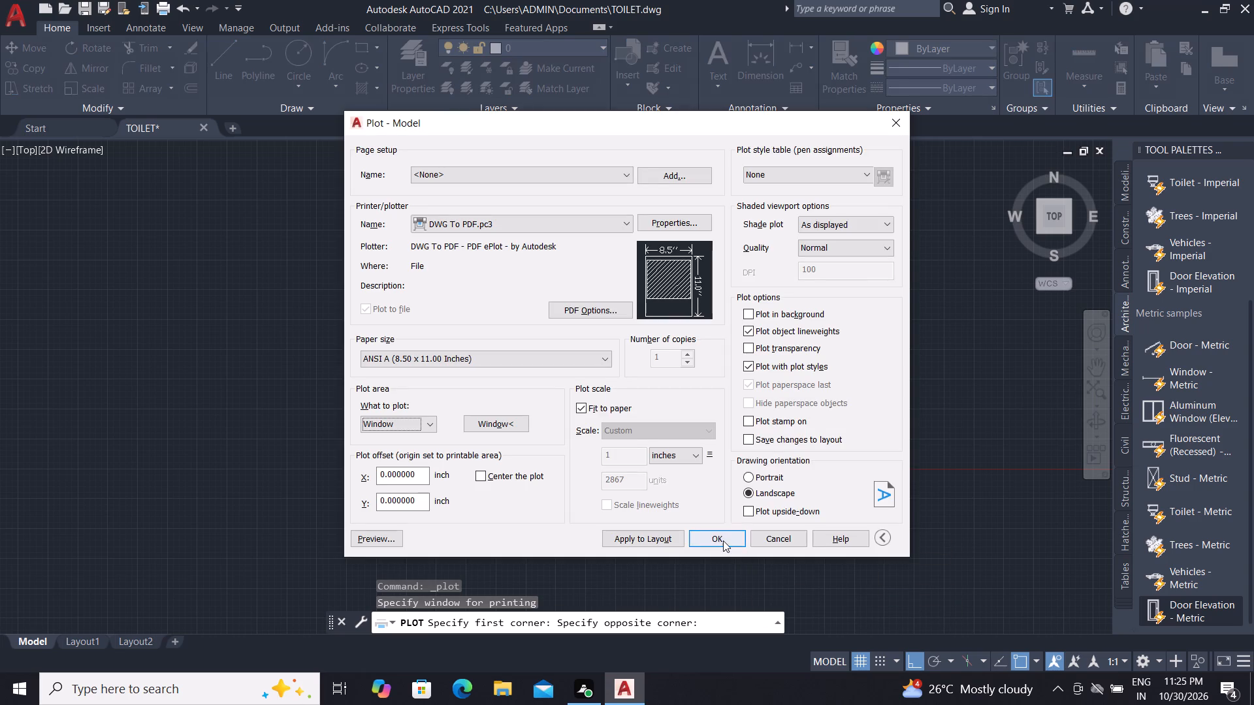
left_click(723, 540)
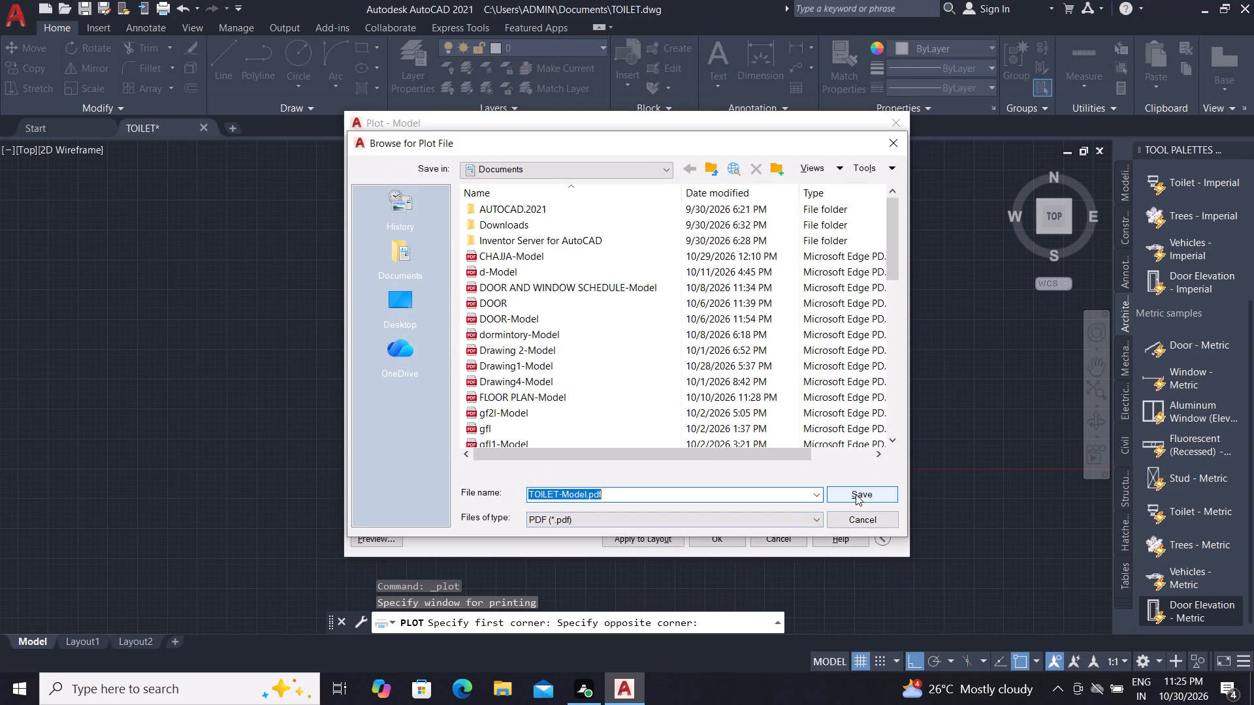
left_click(852, 497)
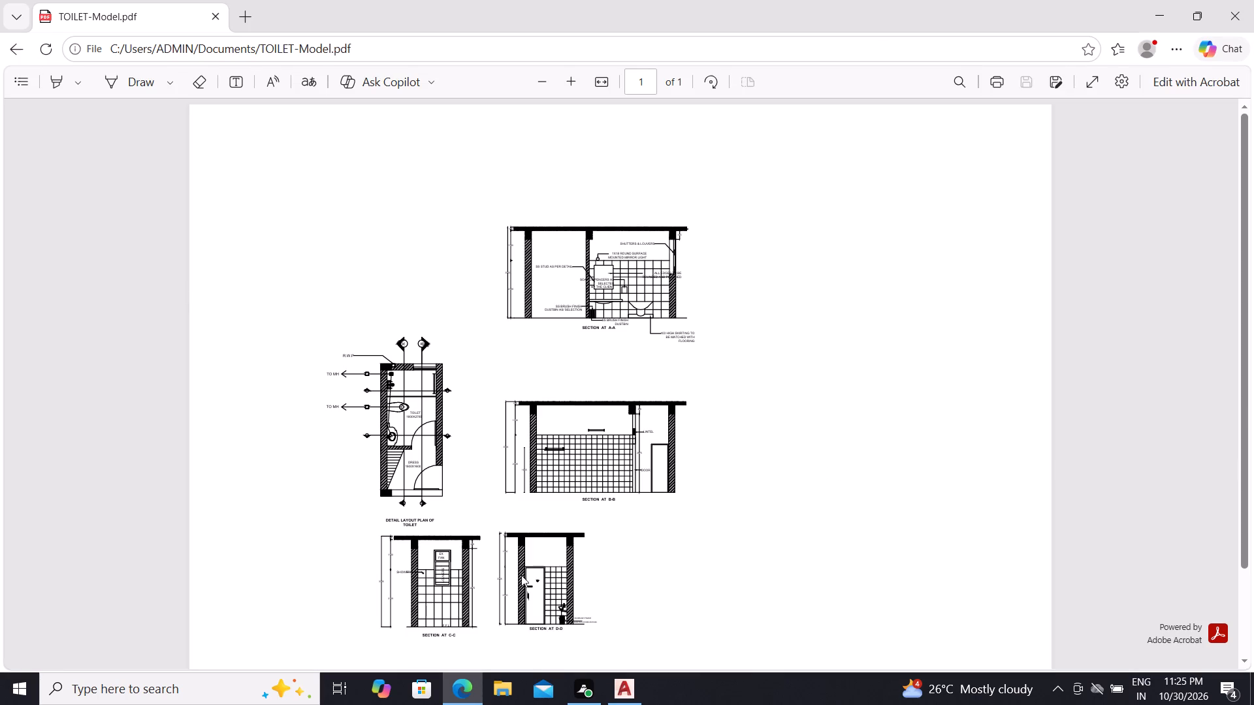
Save a copy of the plotted PDF to the Desktop as TOILET-Model.
scroll(535, 612, "up", 4)
scroll(509, 453, "down", 2)
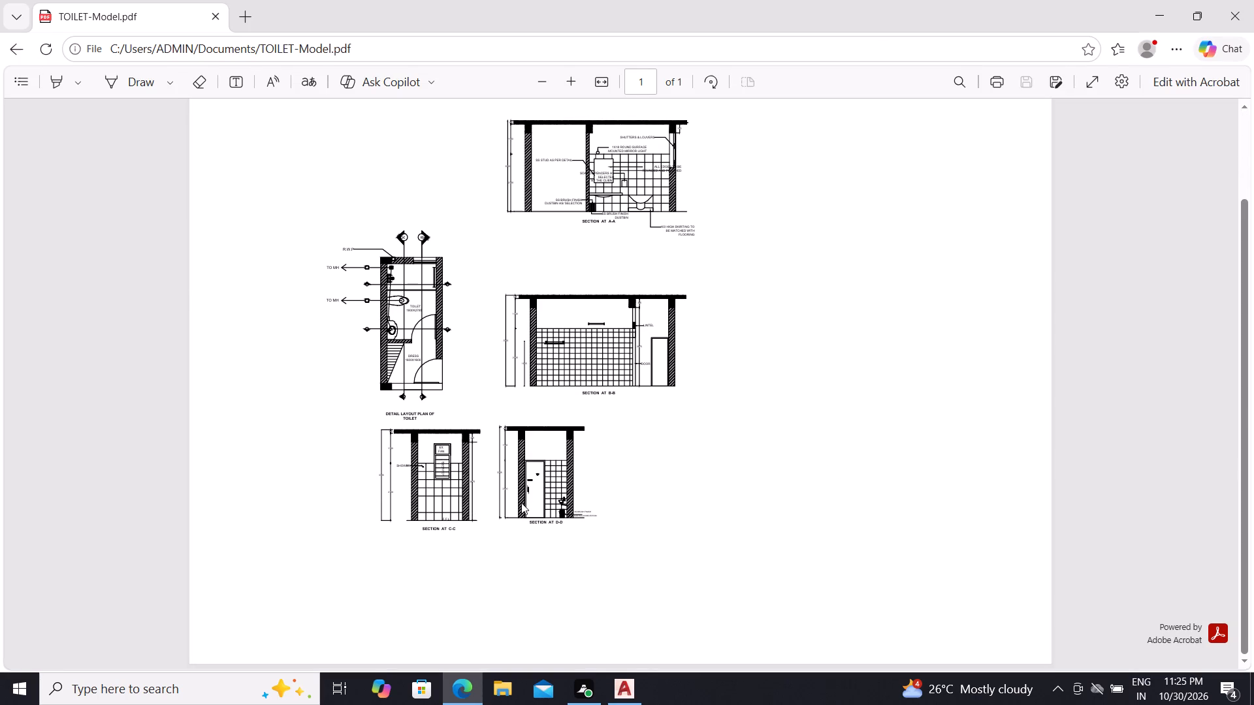
scroll(522, 503, "down", 1)
scroll(568, 506, "up", 2)
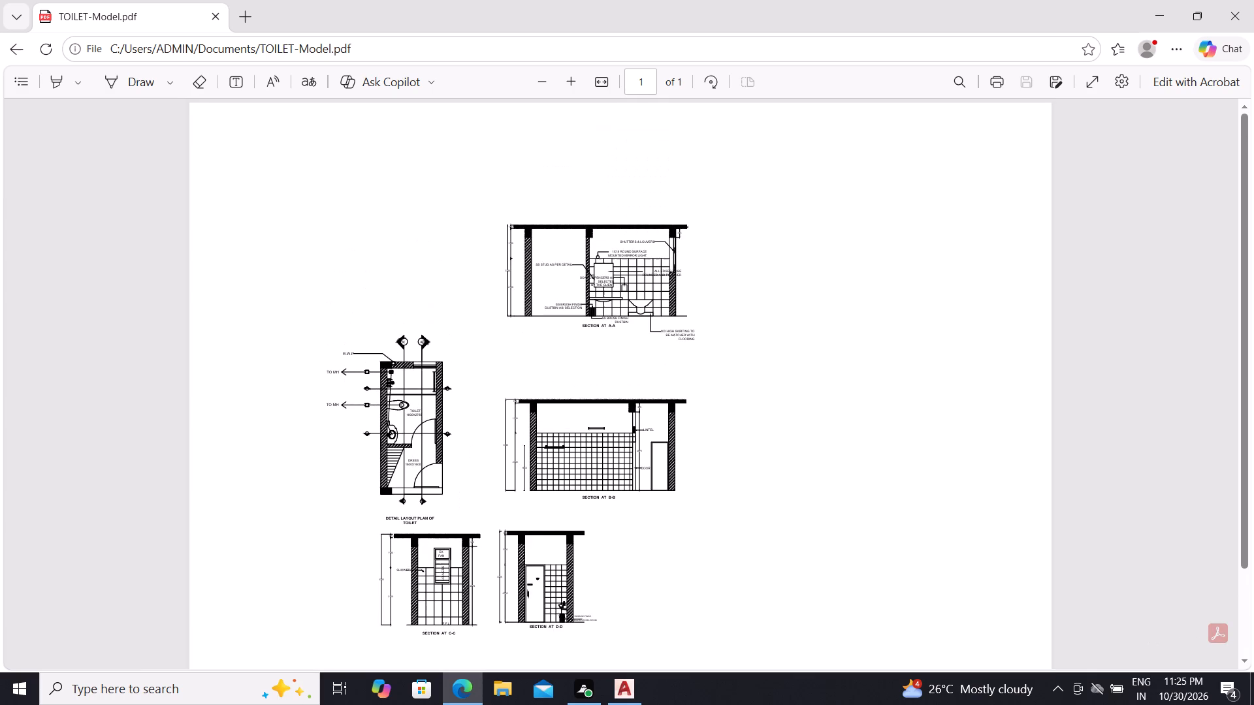
left_click(1053, 71)
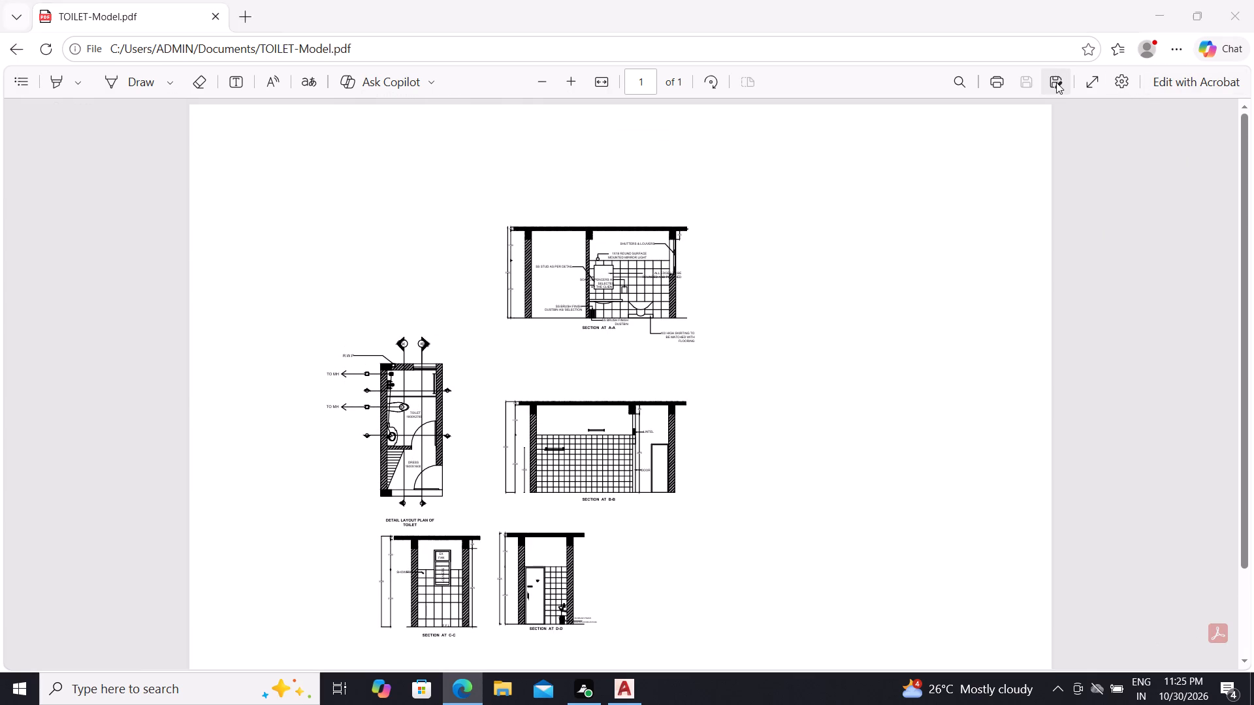
left_click(1056, 82)
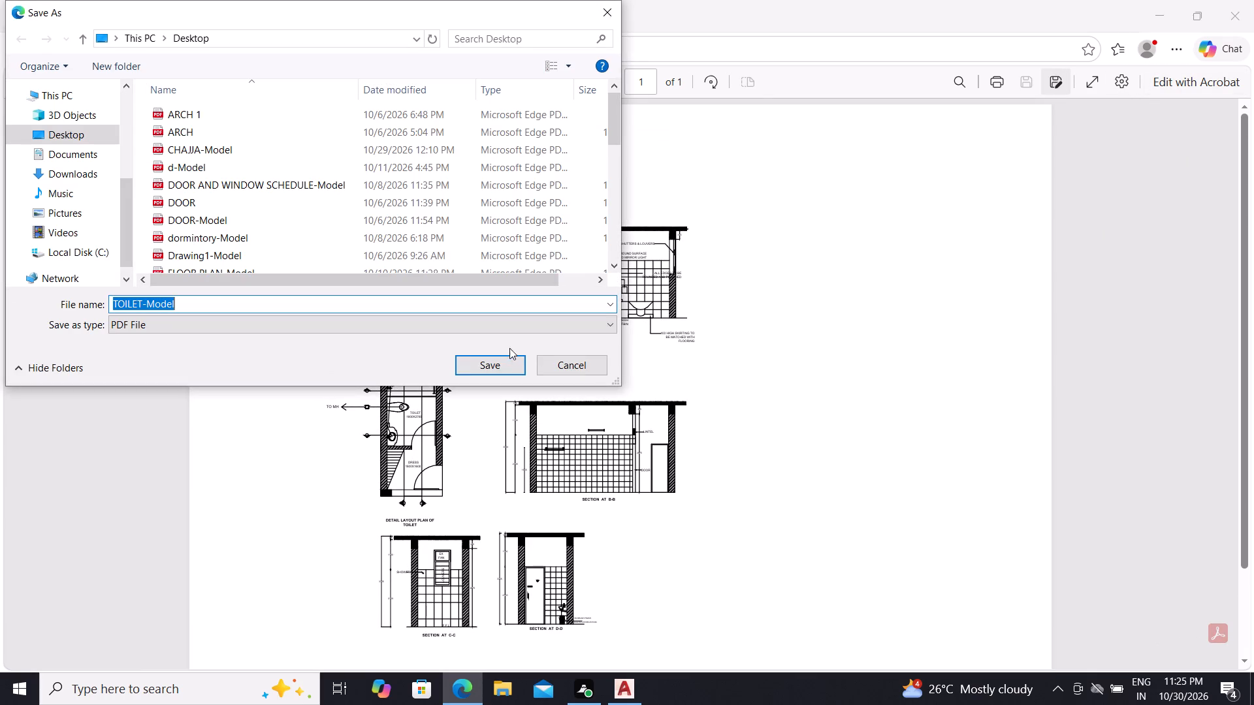
left_click(504, 358)
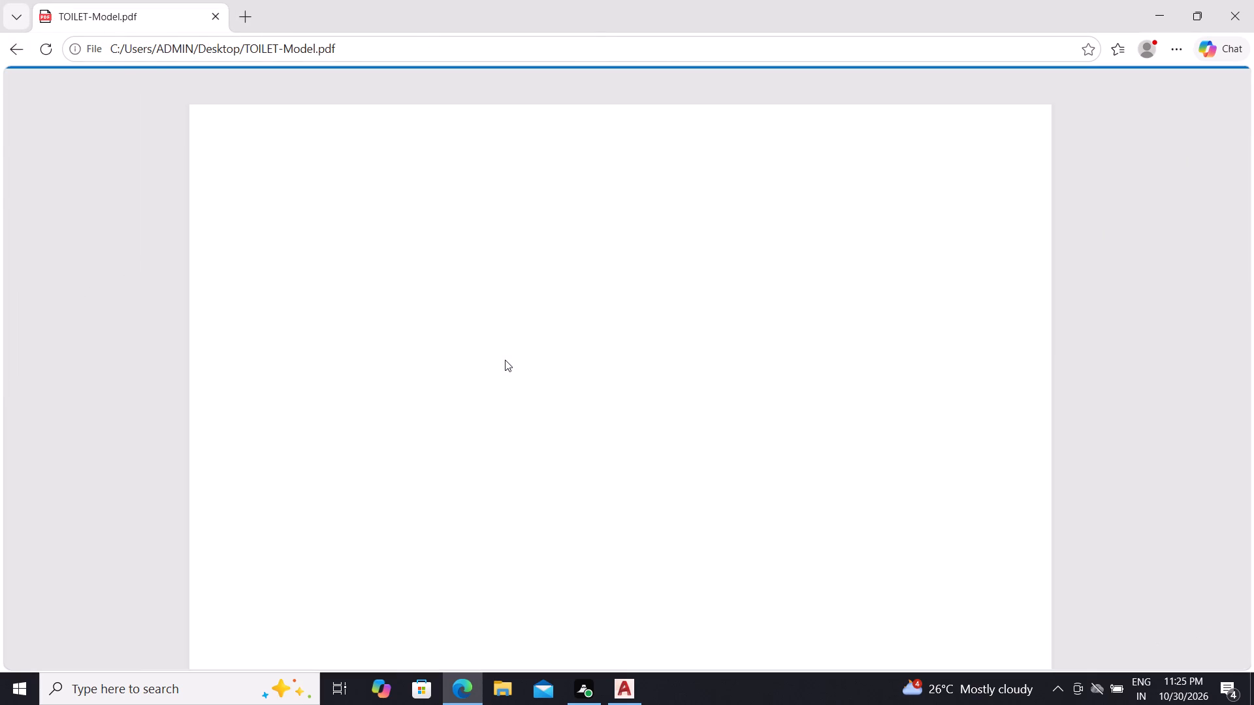
Switch to AutoCAD and draw a breakline down the right end of Section D-D's roof slab, with the break symbol at its midpoint.
left_click(629, 691)
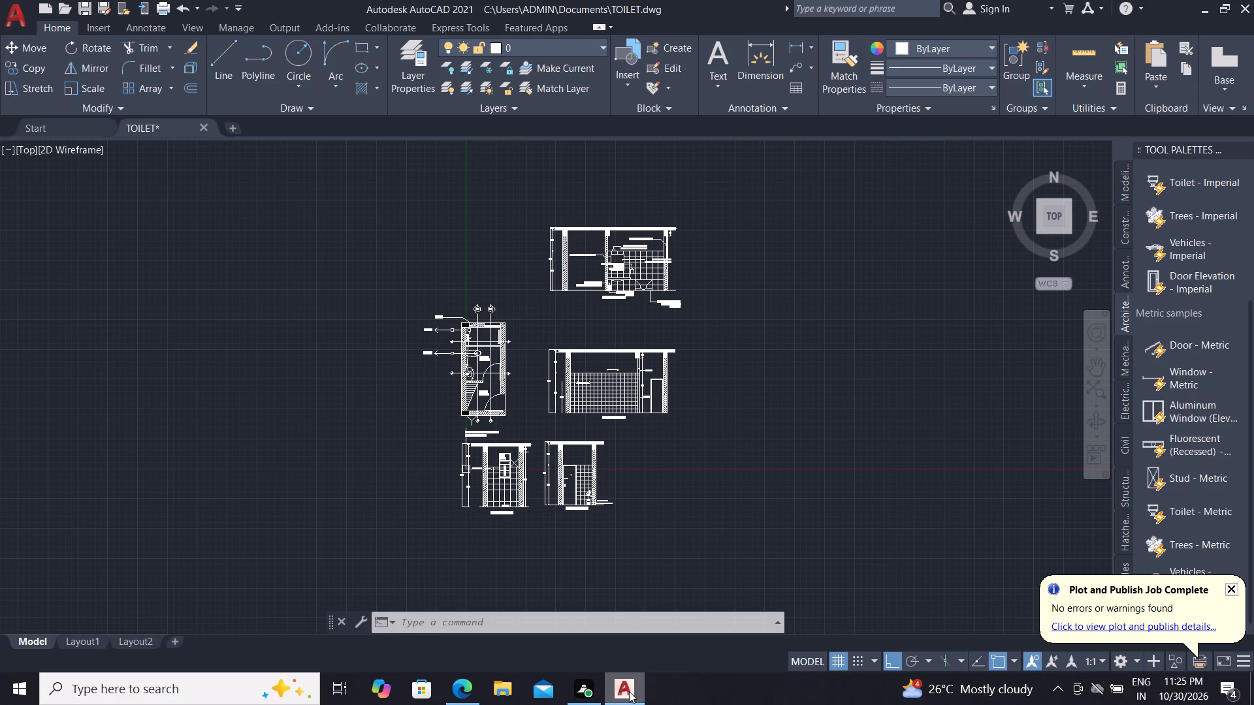
scroll(590, 456, "up", 5)
scroll(503, 398, "down", 1)
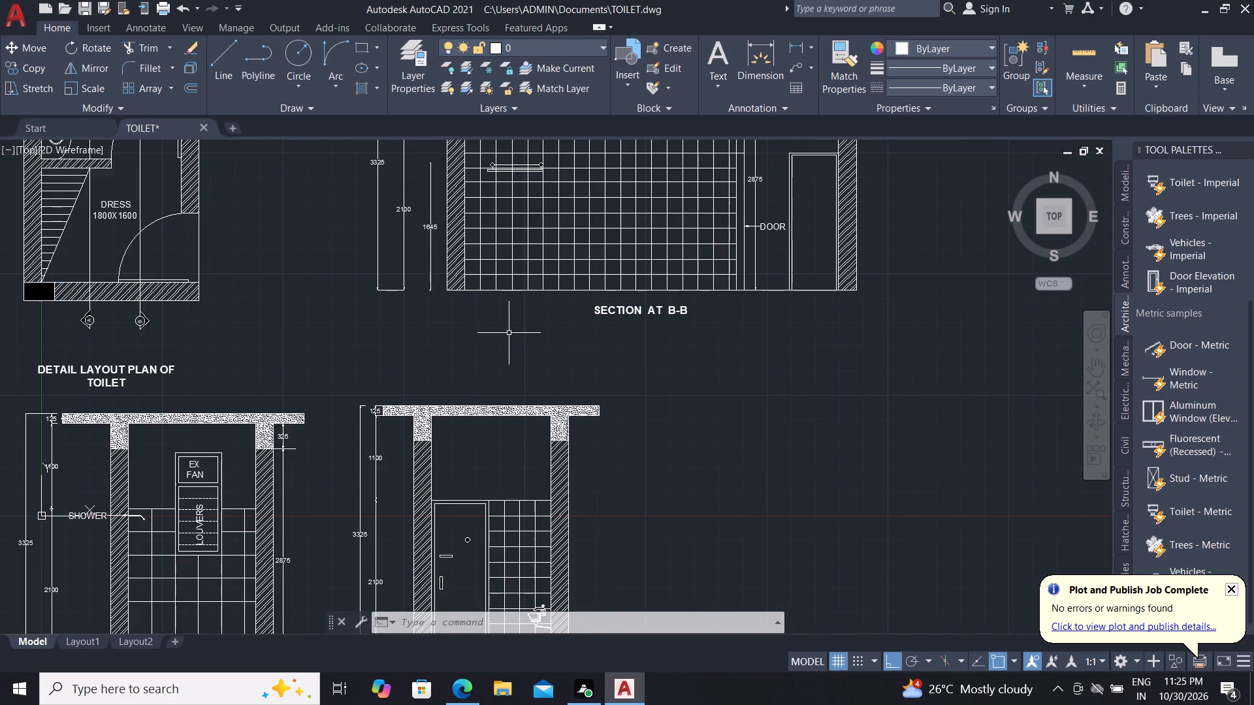
scroll(515, 314, "down", 1)
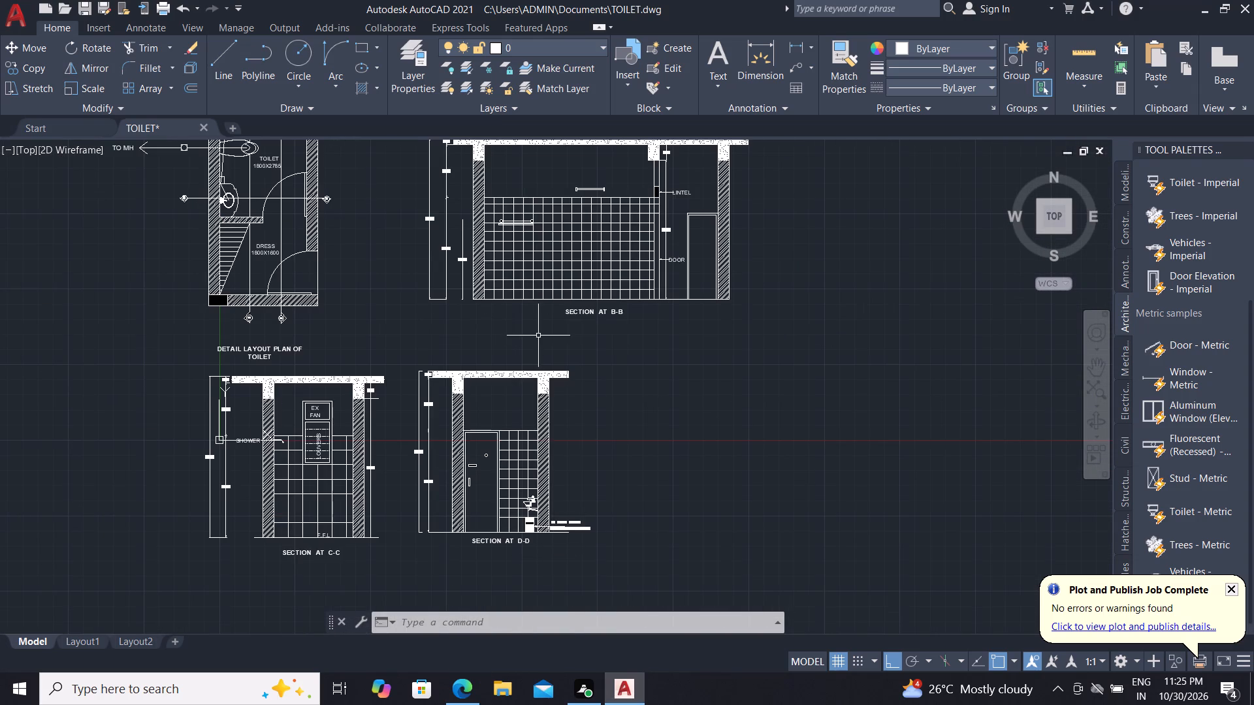
scroll(588, 377, "up", 5)
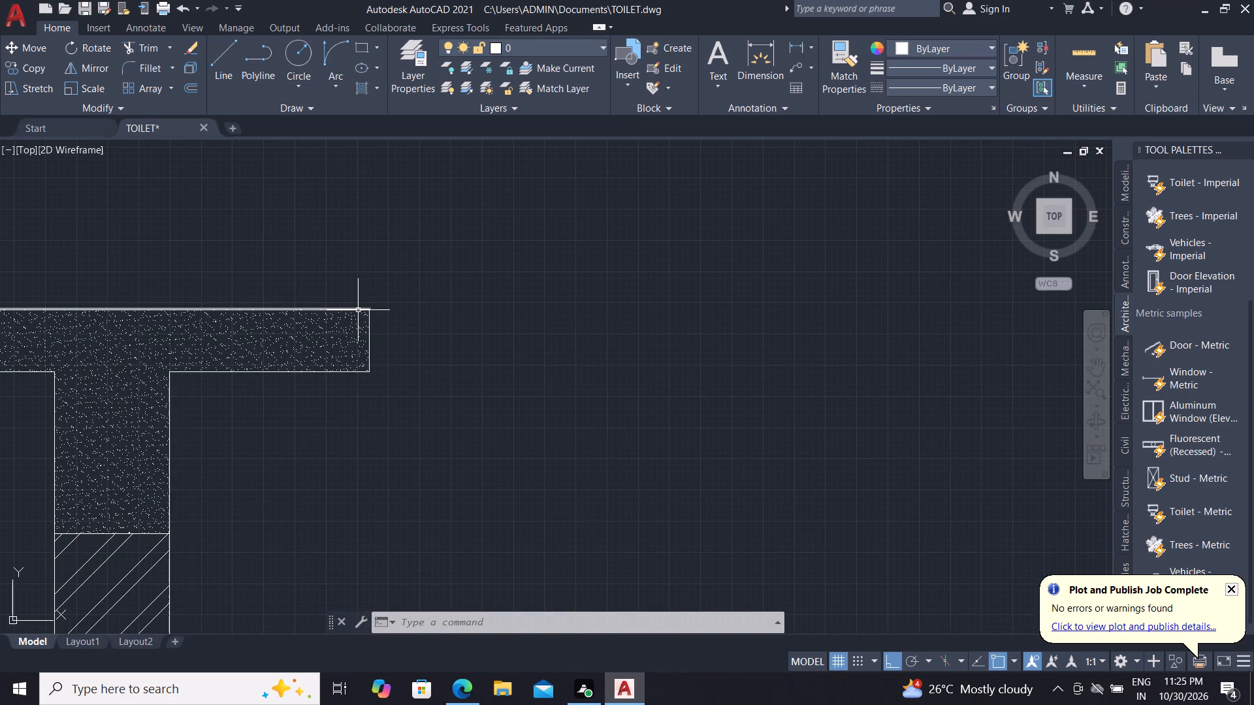
key("b")
type("RE")
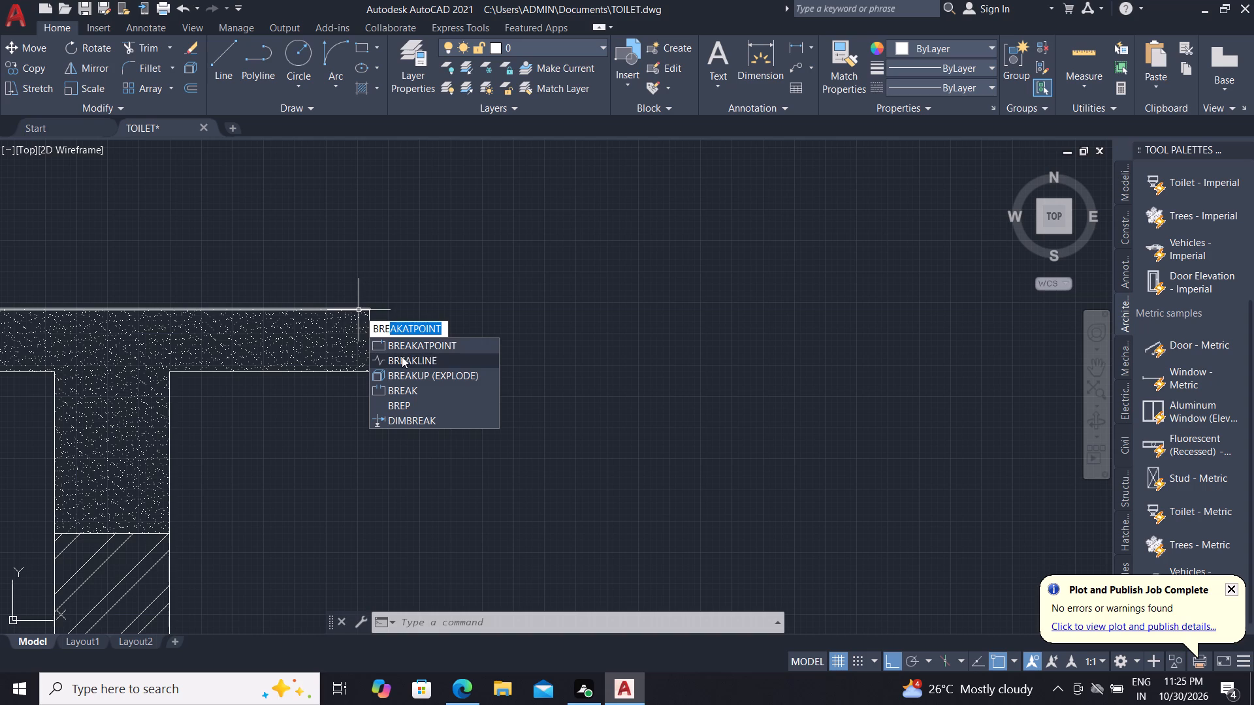
left_click(402, 359)
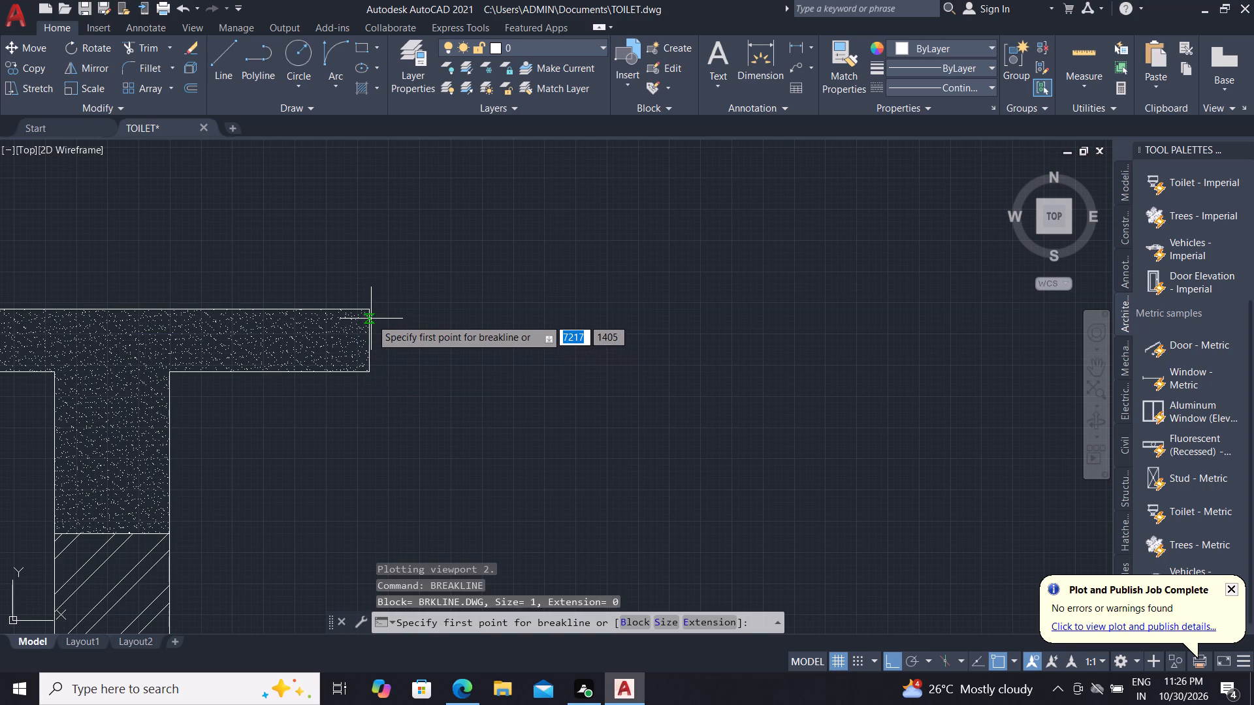
left_click(371, 309)
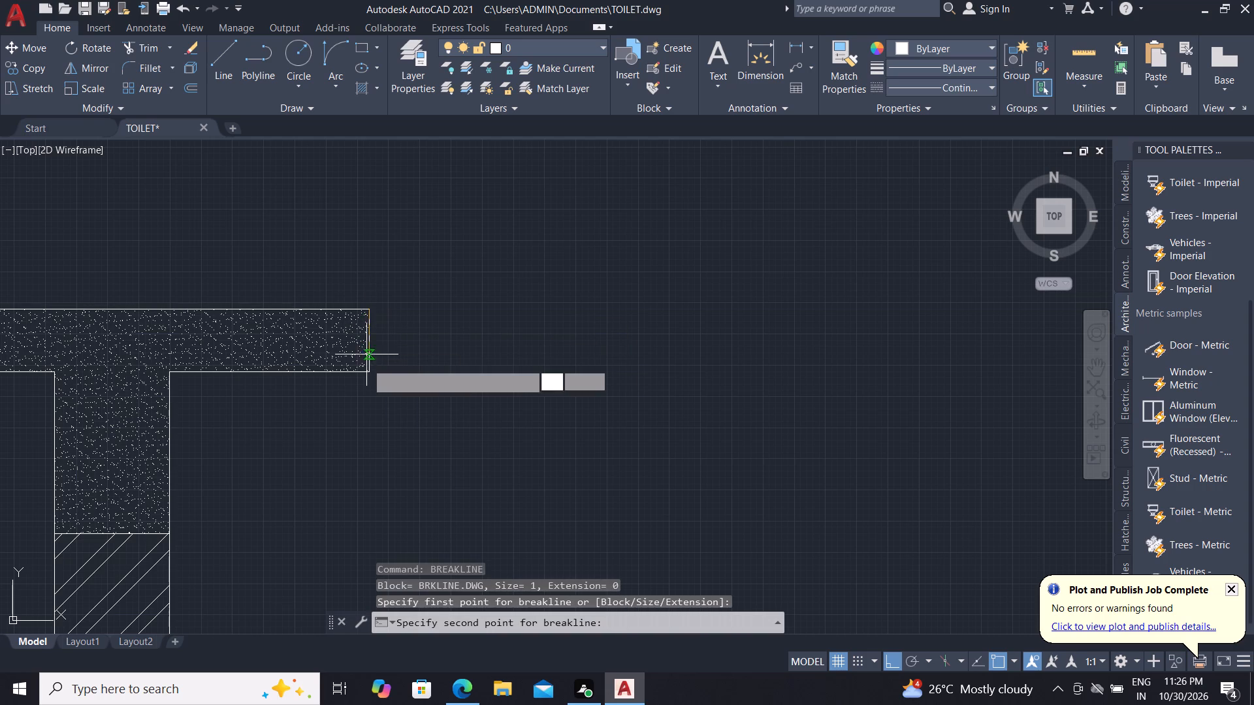
left_click(368, 370)
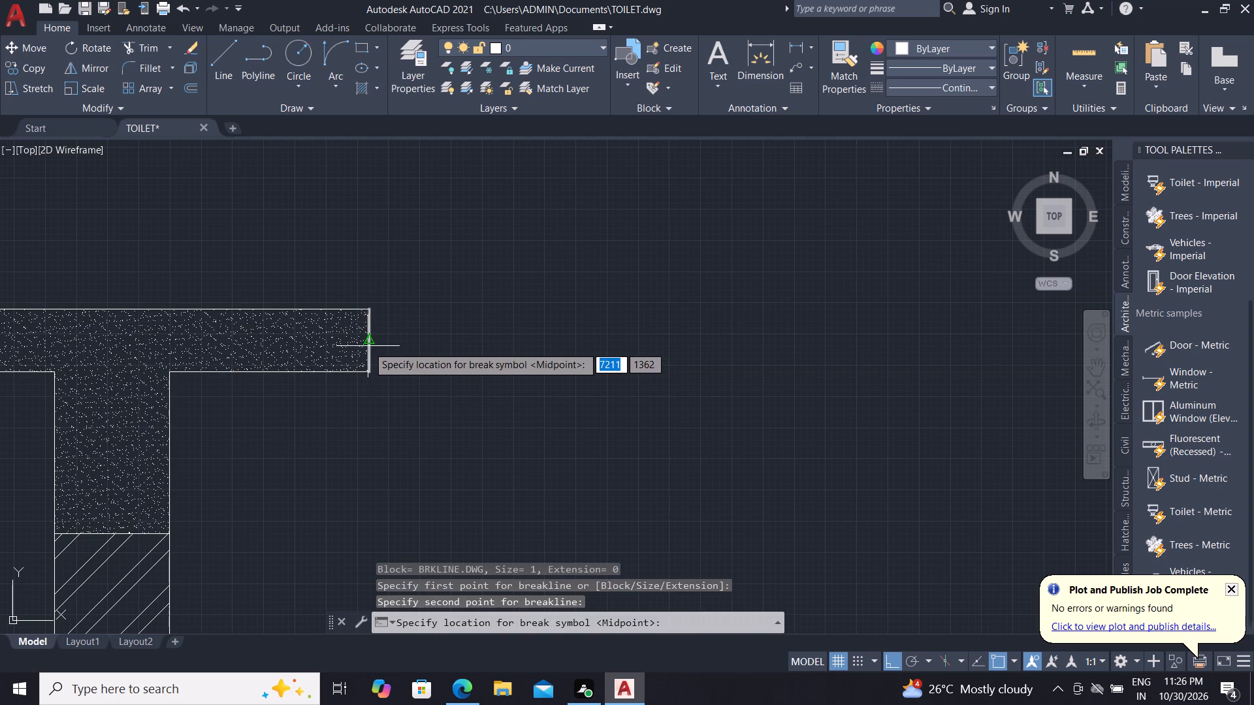
left_click(369, 343)
Stretch the break symbol's two zigzag tips horizontally outward on either side of the slab end, moving the right tip about 8 units.
scroll(369, 343, "up", 1)
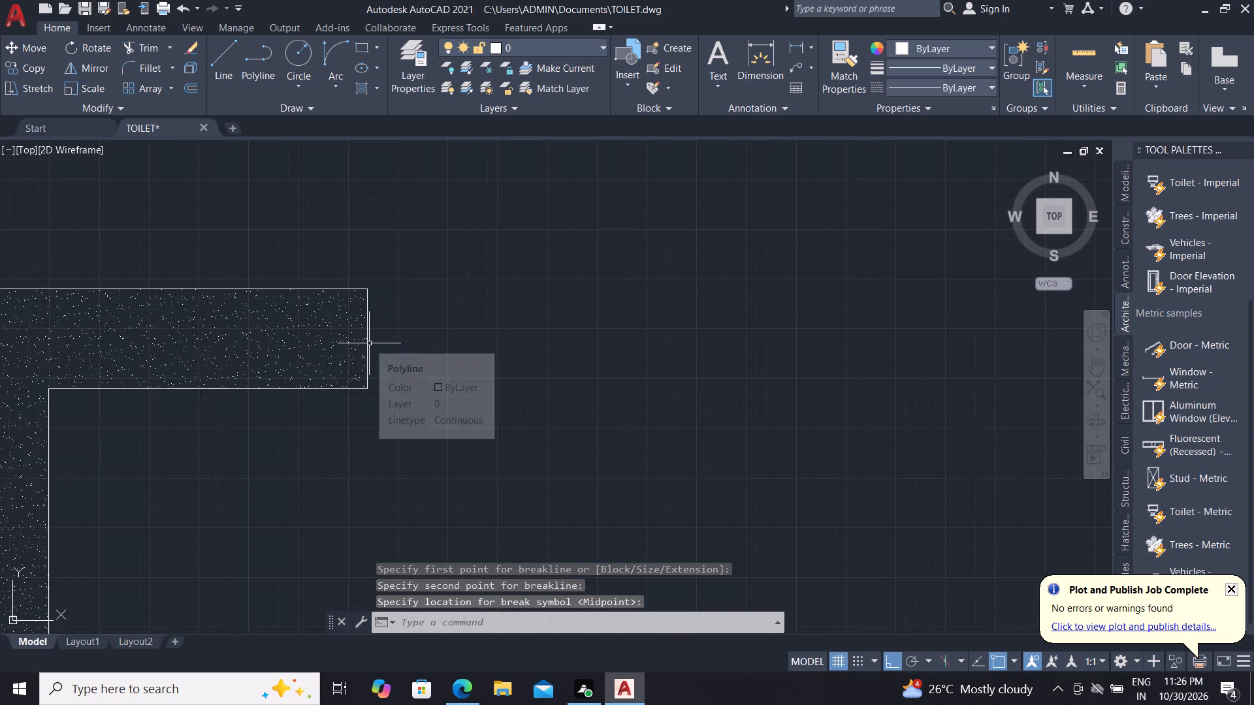
scroll(368, 335, "up", 8)
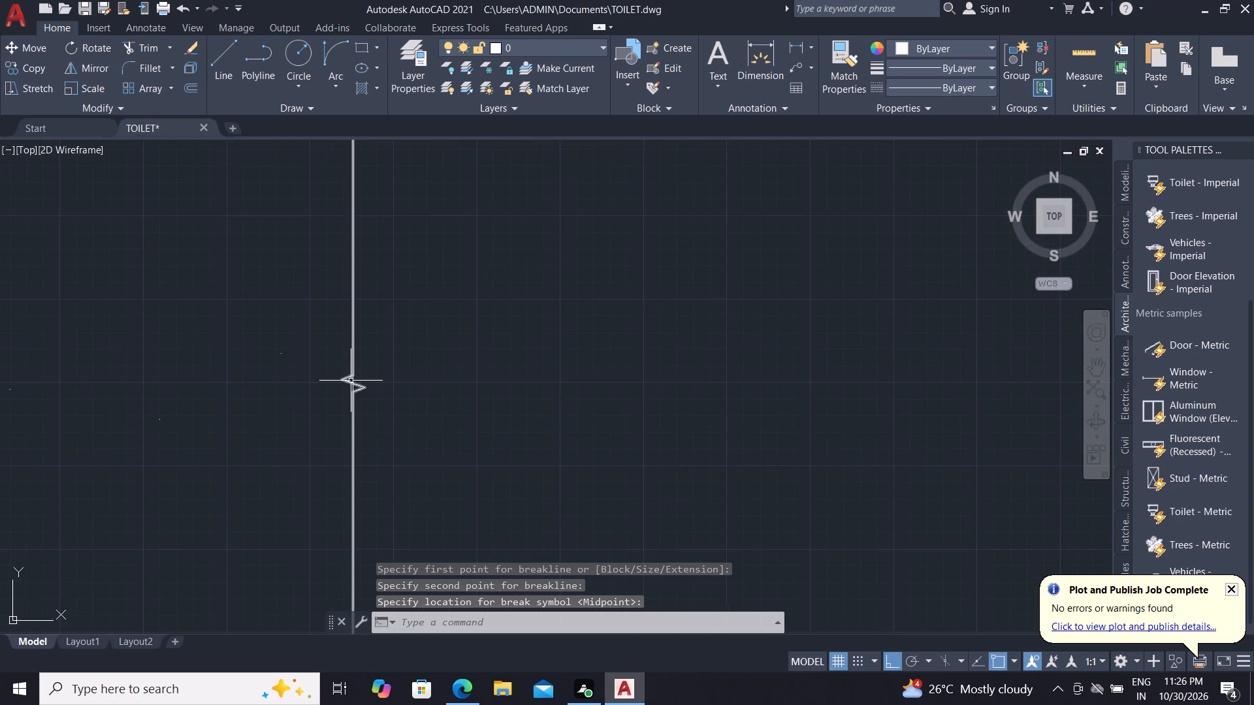
scroll(351, 381, "up", 3)
left_click(342, 384)
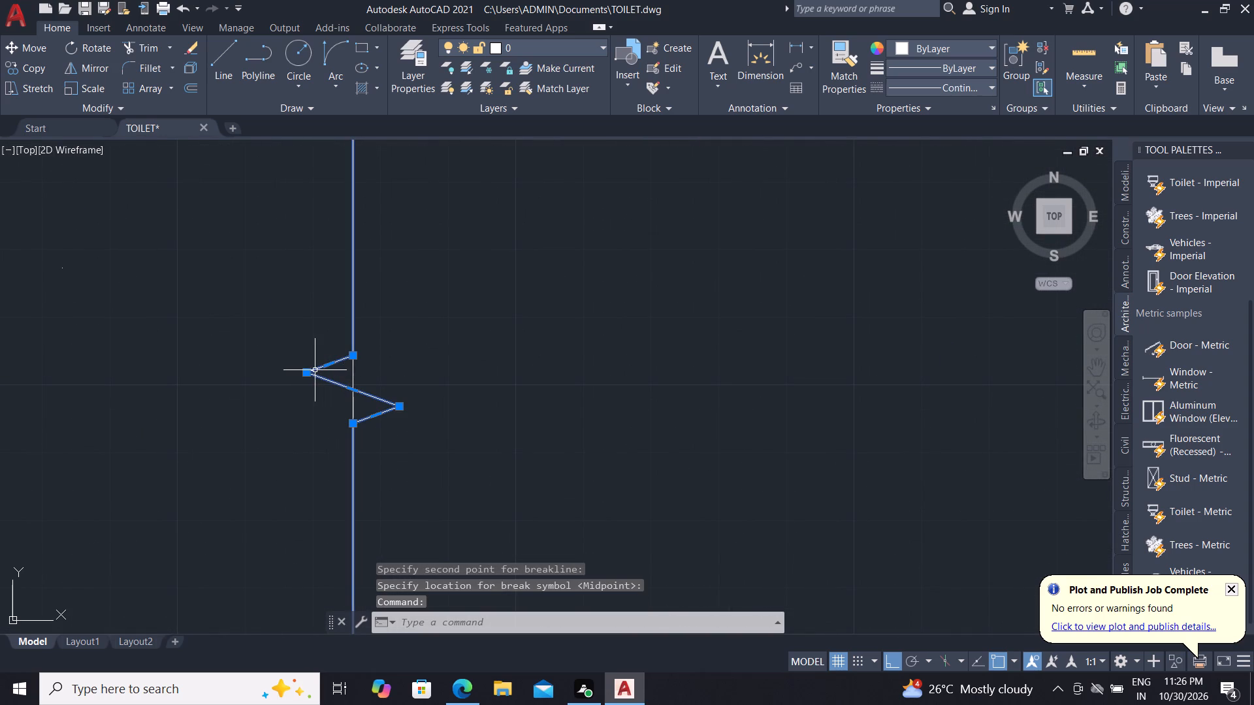
left_click(308, 373)
scroll(308, 373, "down", 2)
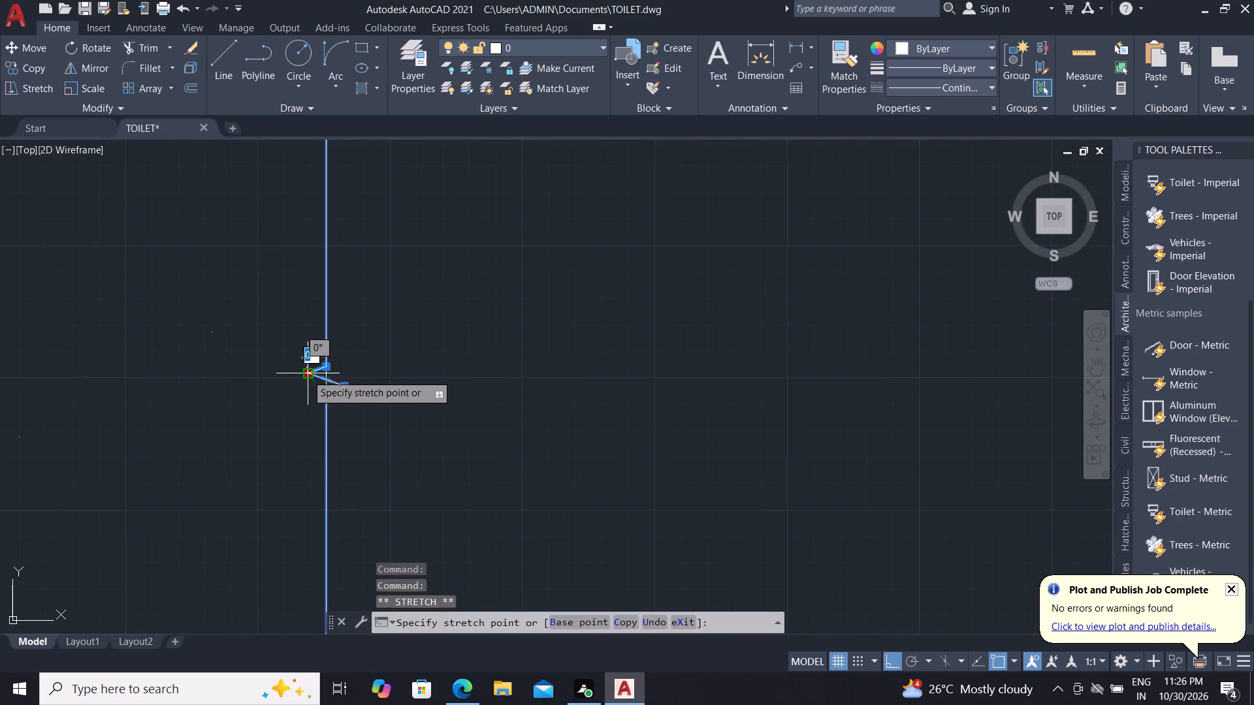
scroll(306, 374, "down", 2)
left_click(64, 389)
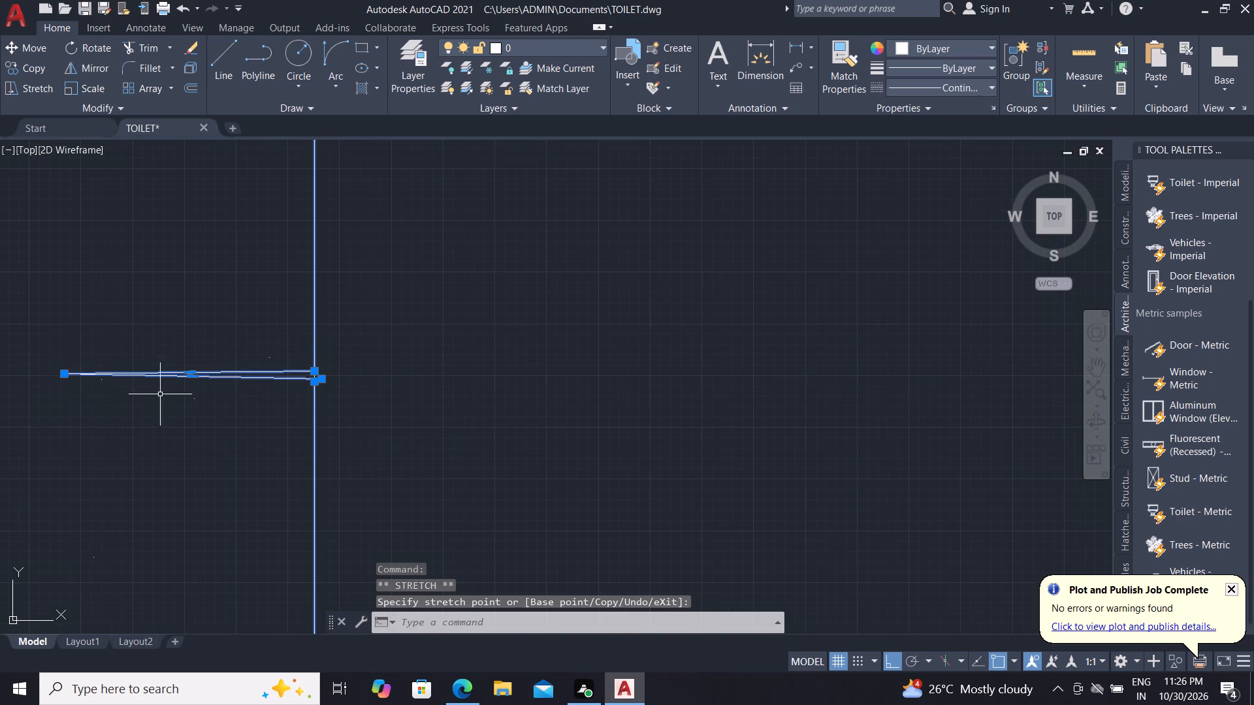
scroll(322, 388, "up", 3)
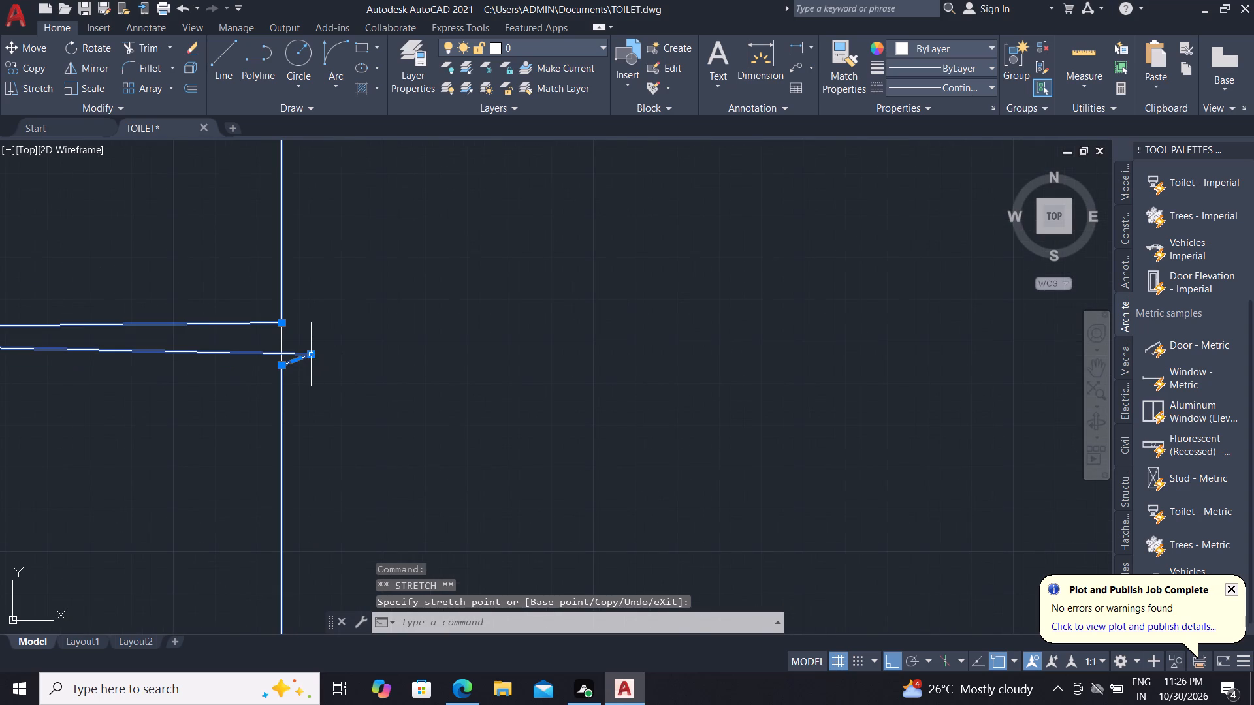
left_click(313, 357)
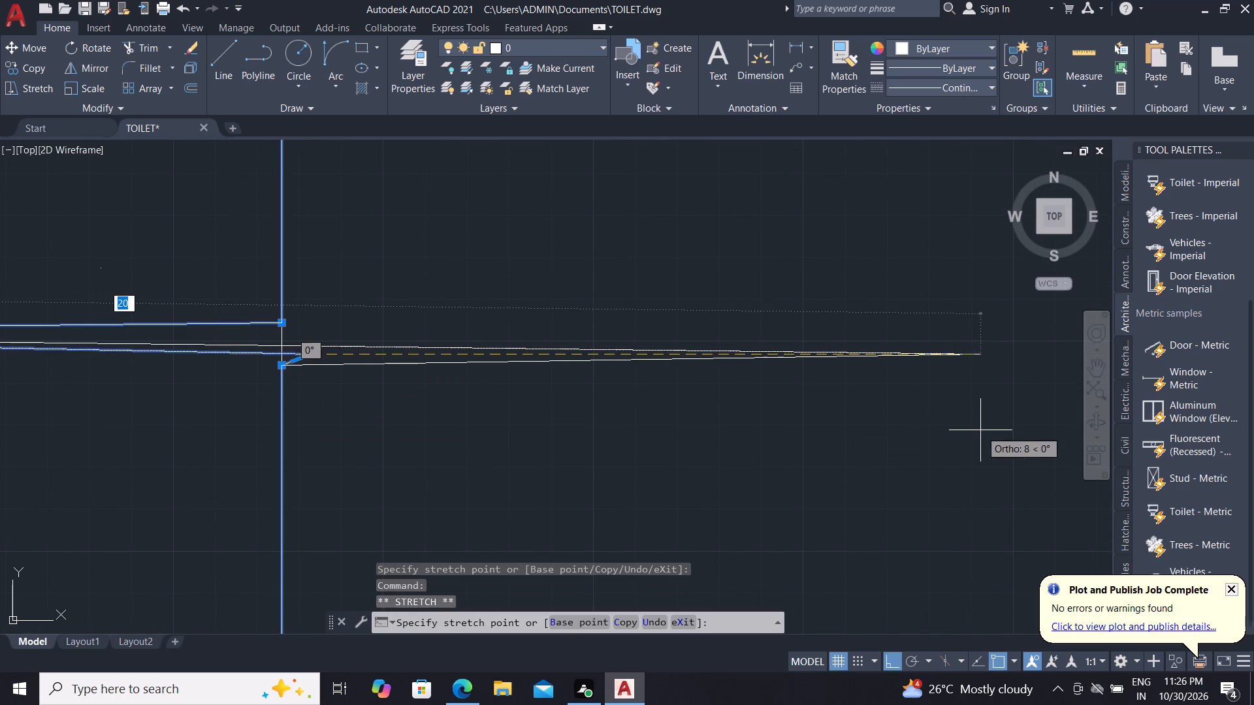
left_click(980, 430)
Stretch the break symbol's upper and lower base points vertically apart along the slab end to make the zigzag taller.
left_click(283, 368)
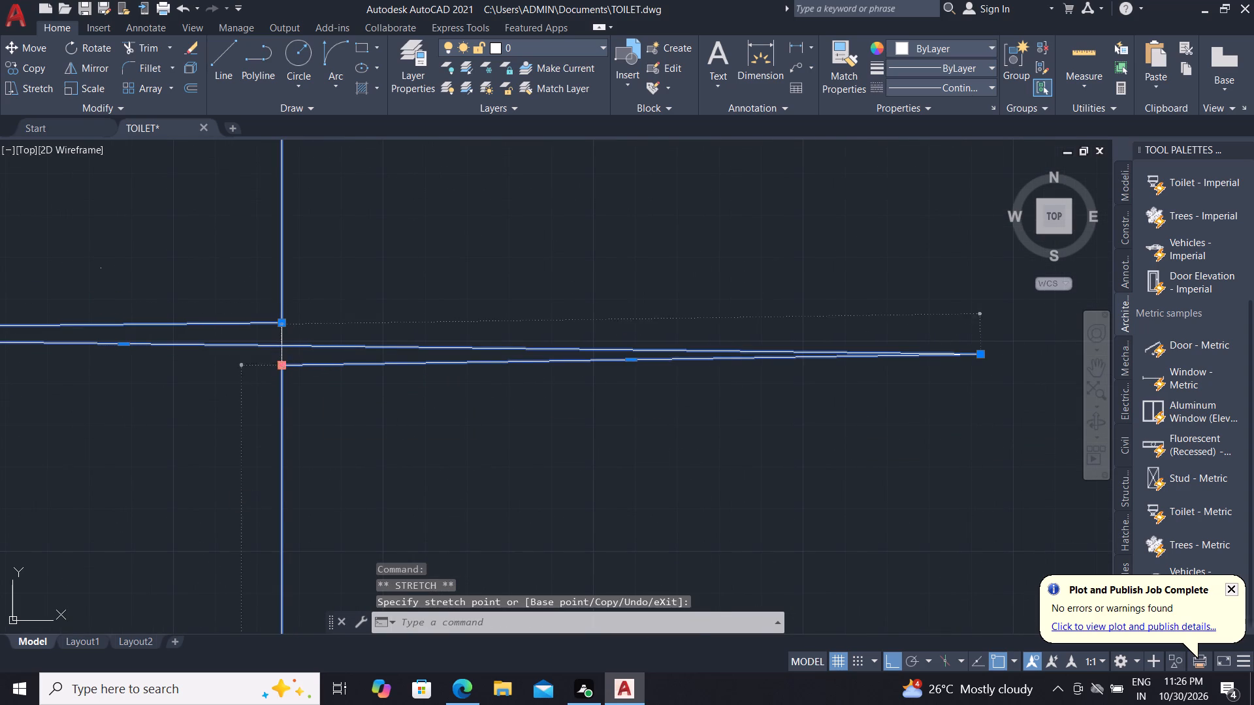
left_click(302, 549)
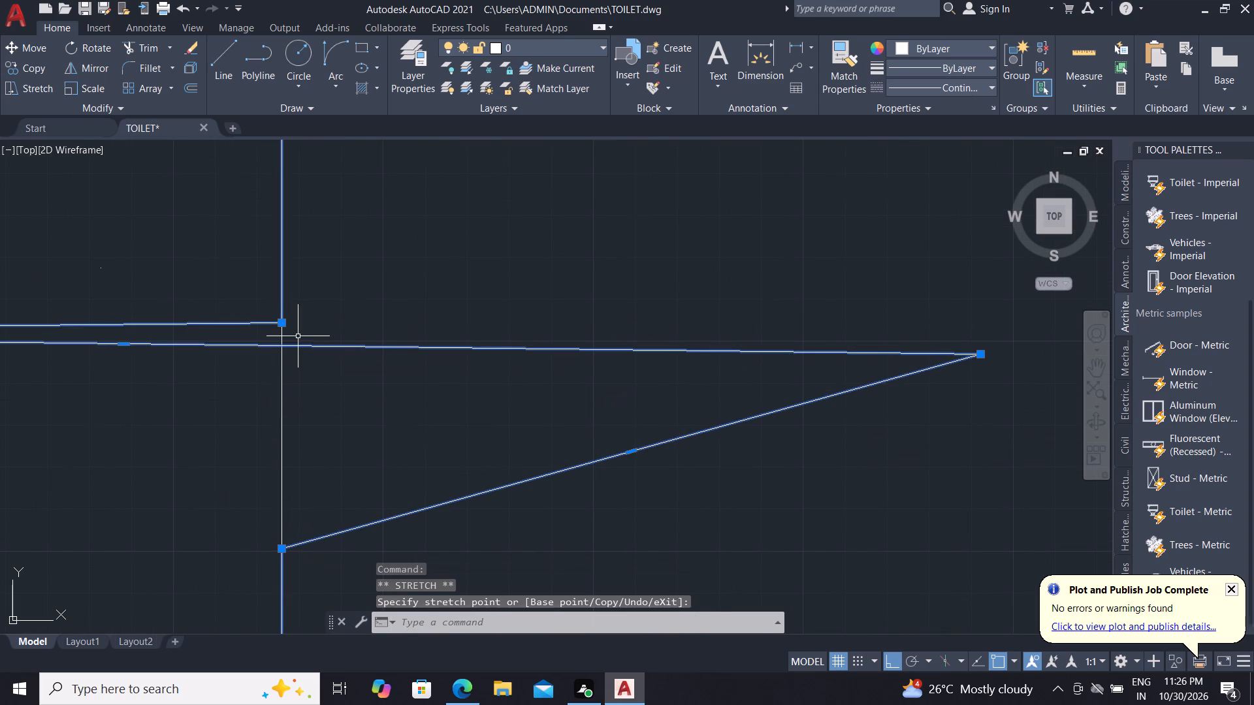
left_click(278, 325)
left_click(282, 323)
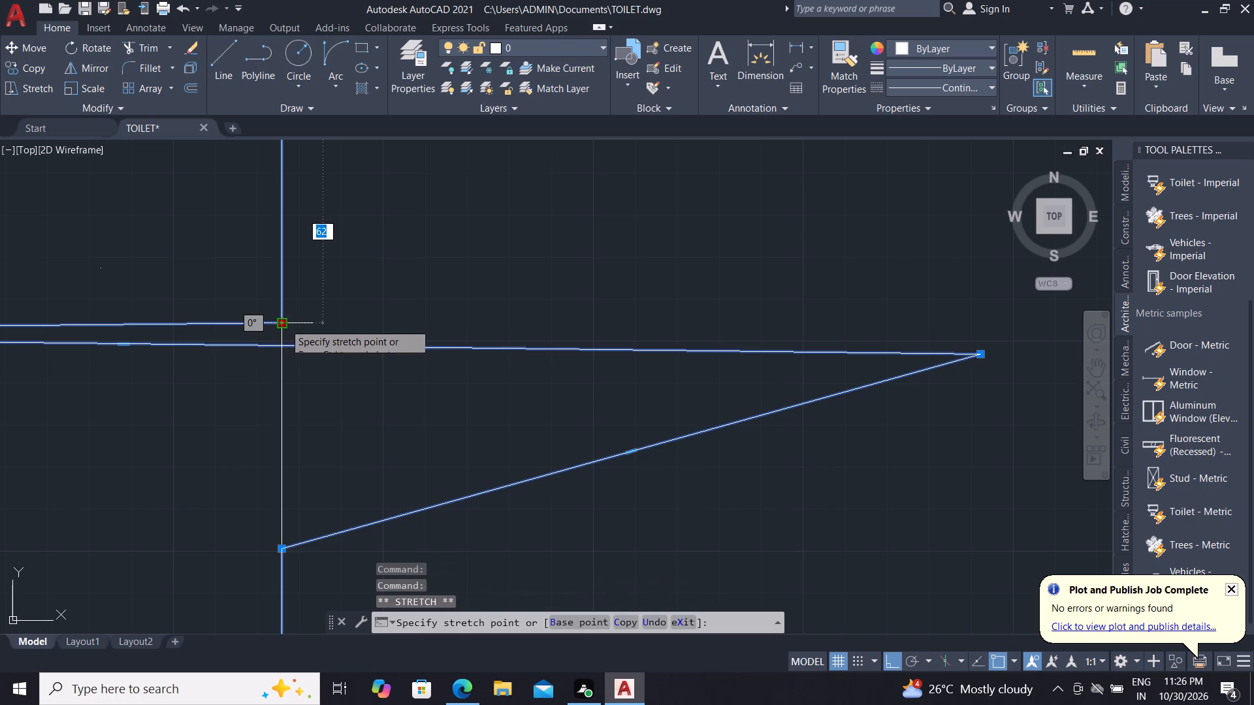
scroll(285, 323, "down", 3)
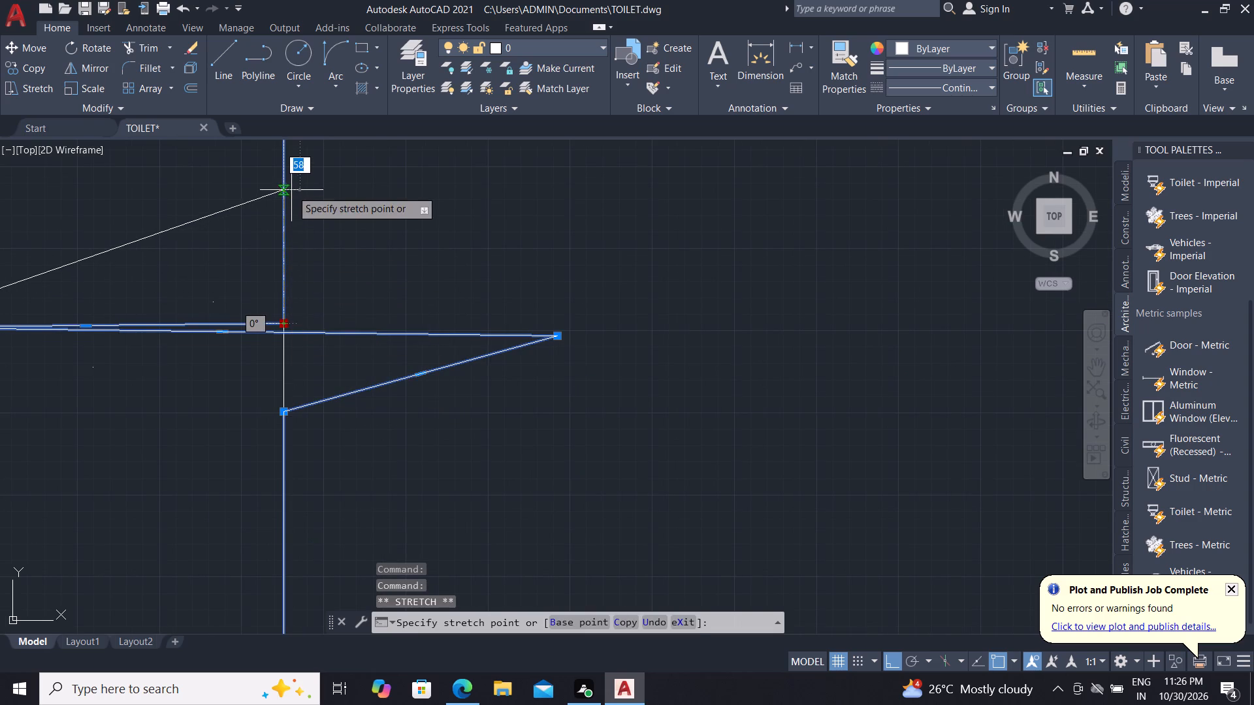
left_click(288, 196)
scroll(341, 313, "down", 1)
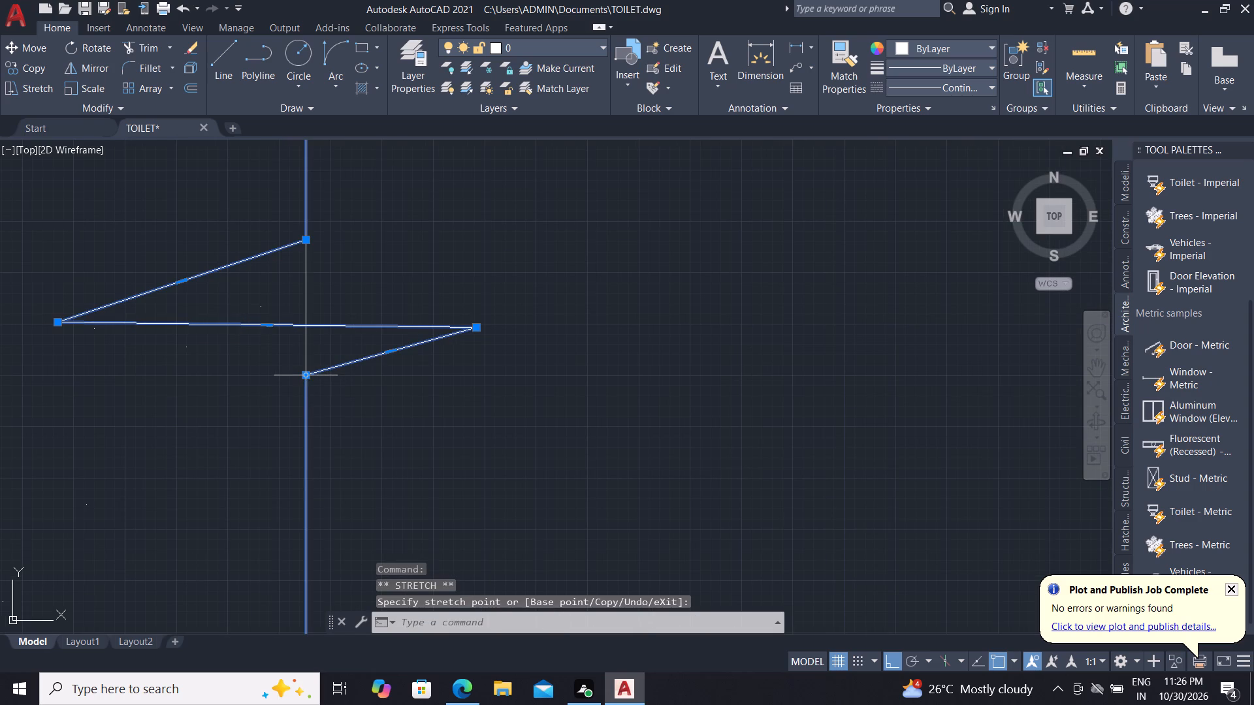
double_click(302, 377)
left_click(310, 450)
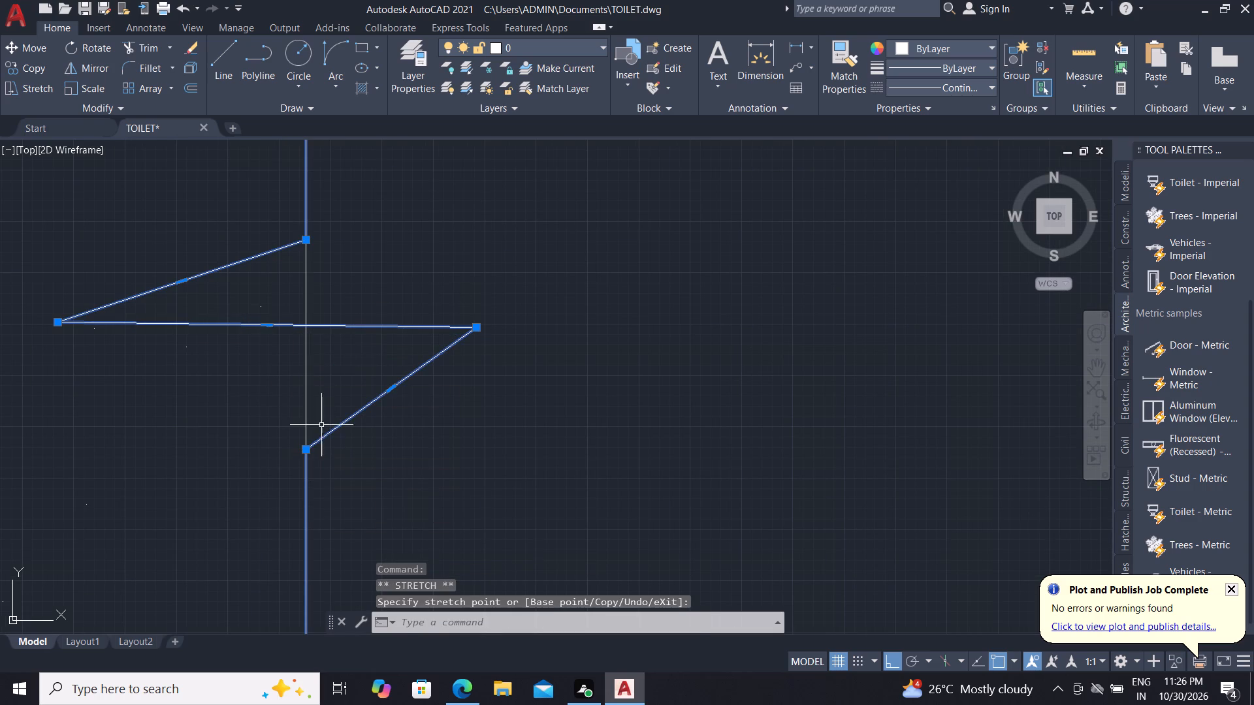
Trim away the slab's straight end line where it passes through the enlarged break symbol.
type("TR")
key("space")
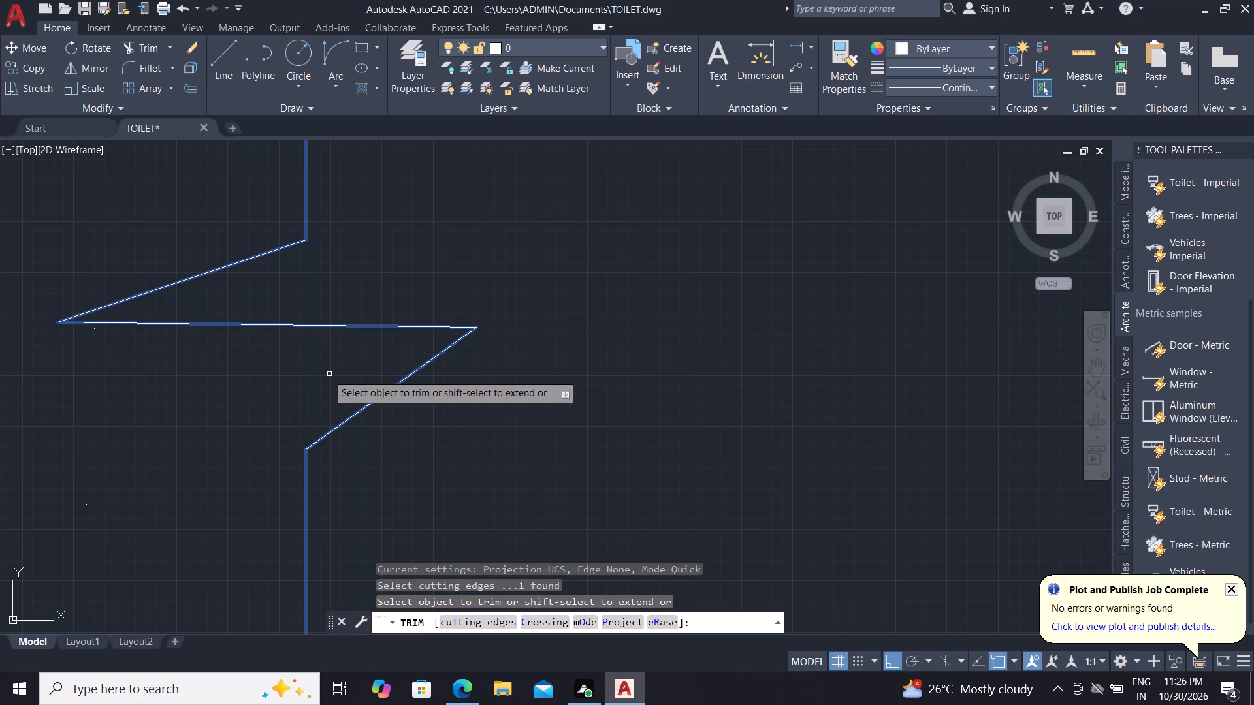
left_click(307, 373)
left_click(302, 286)
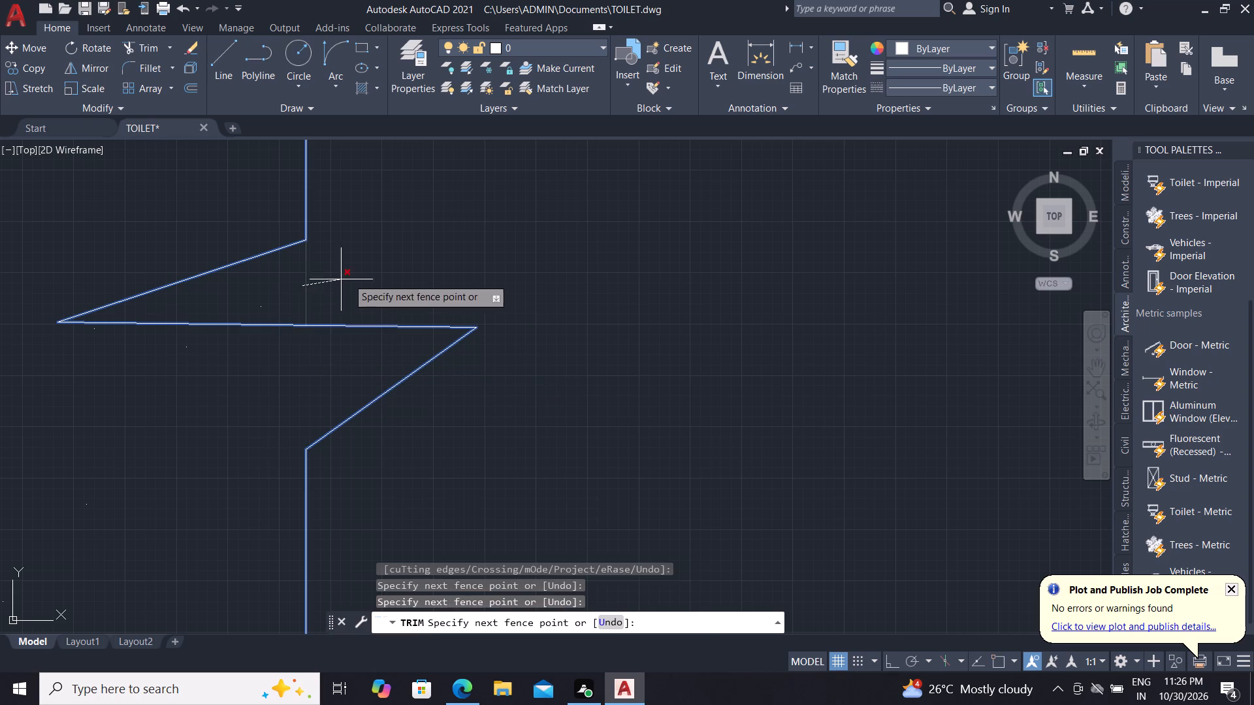
left_click(349, 276)
key("Escape")
Draw a breakline down the left end of Section D-D's roof slab, with the break symbol at its midpoint.
scroll(463, 381, "down", 3)
scroll(623, 493, "down", 5)
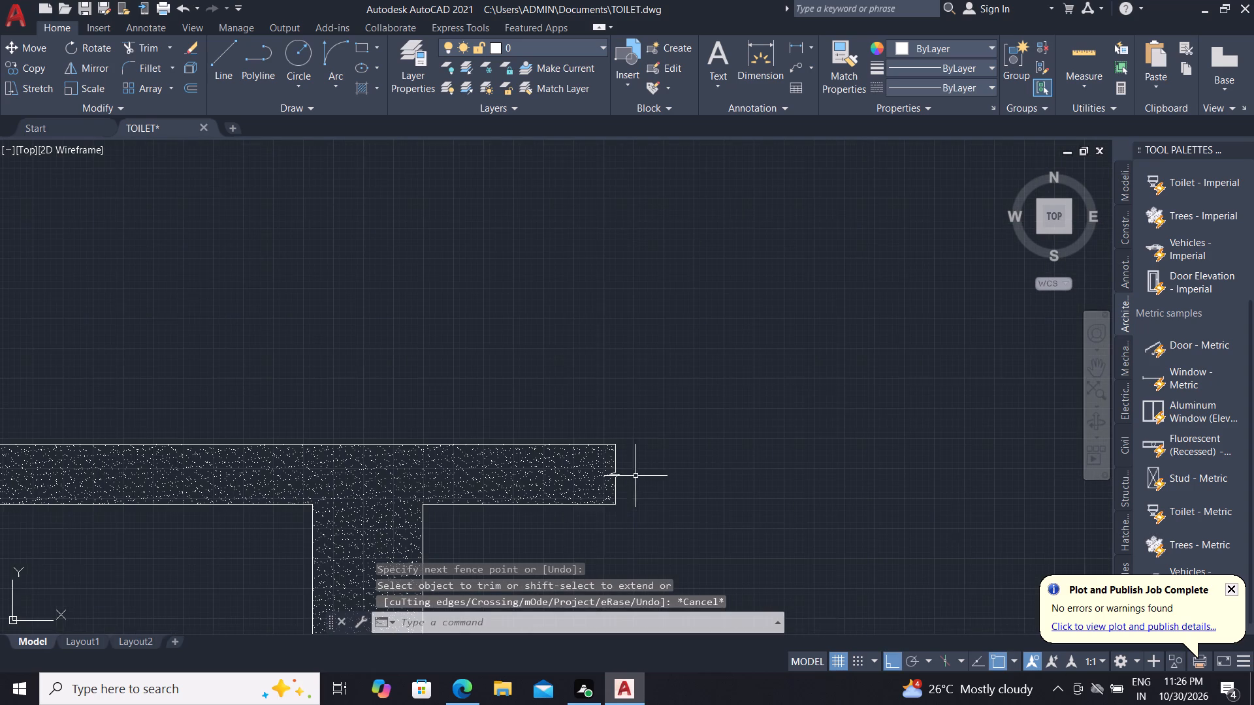
scroll(826, 384, "down", 2)
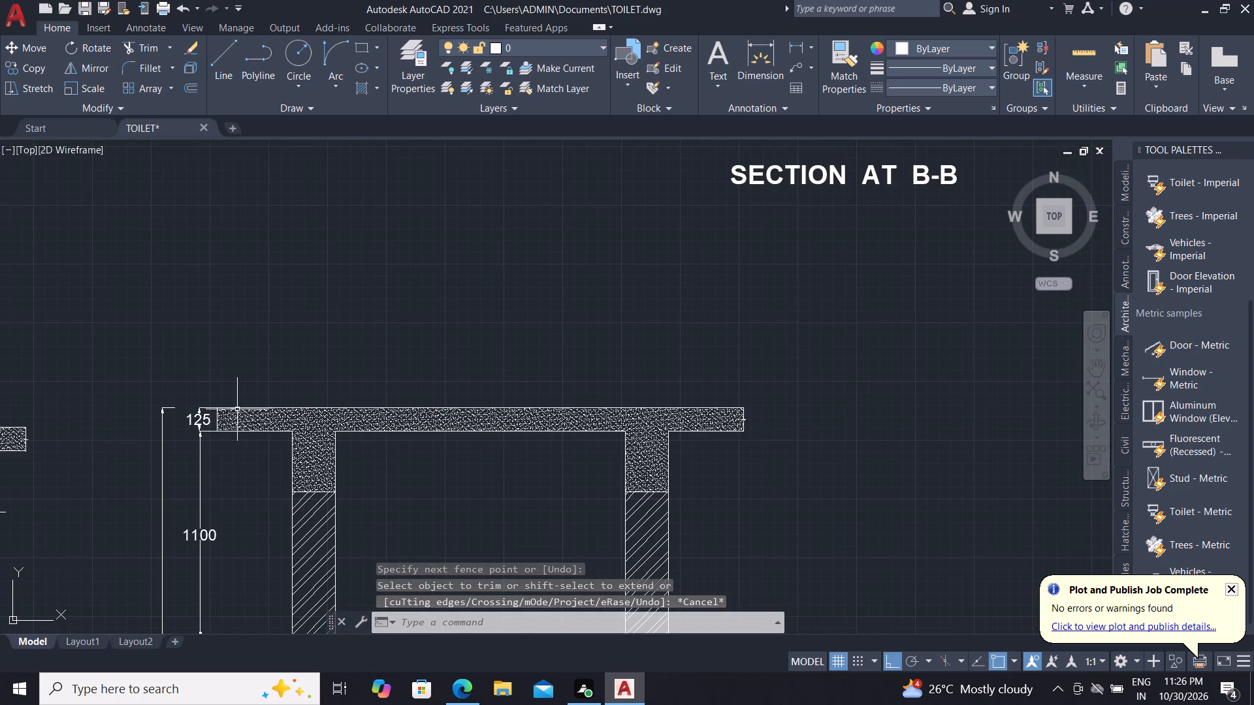
scroll(232, 407, "up", 4)
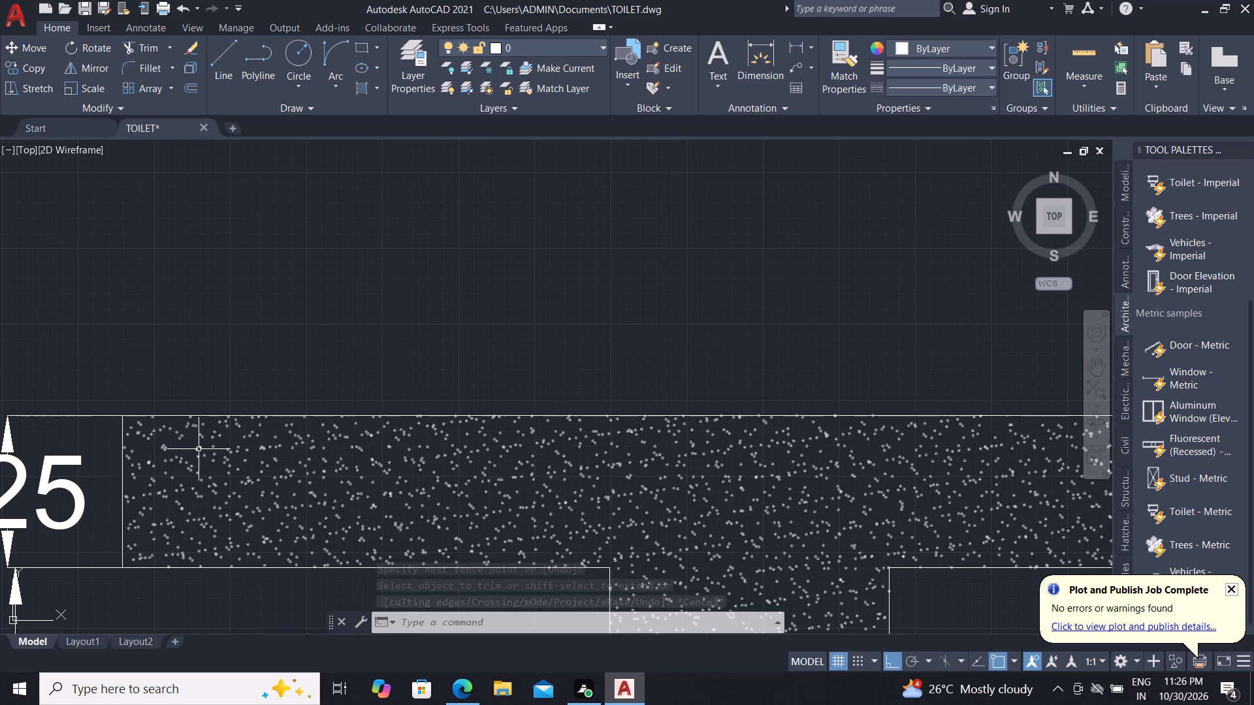
key("b")
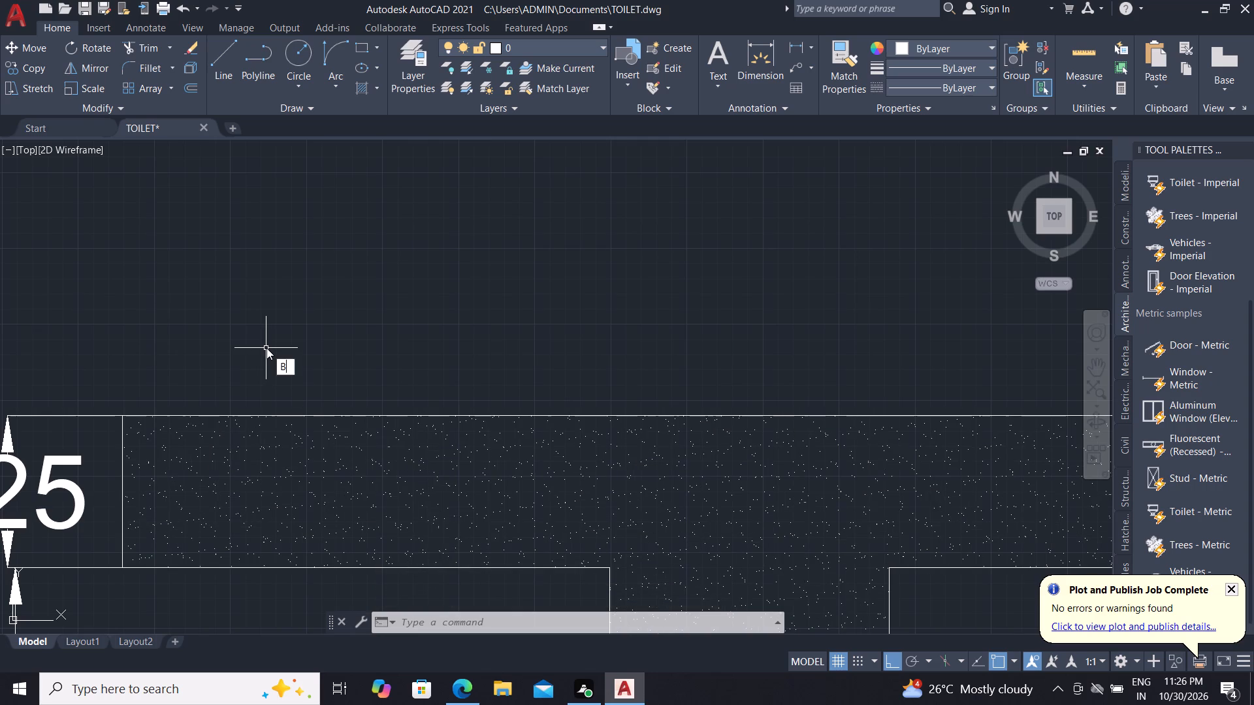
type("RE")
left_click(298, 395)
left_click(124, 418)
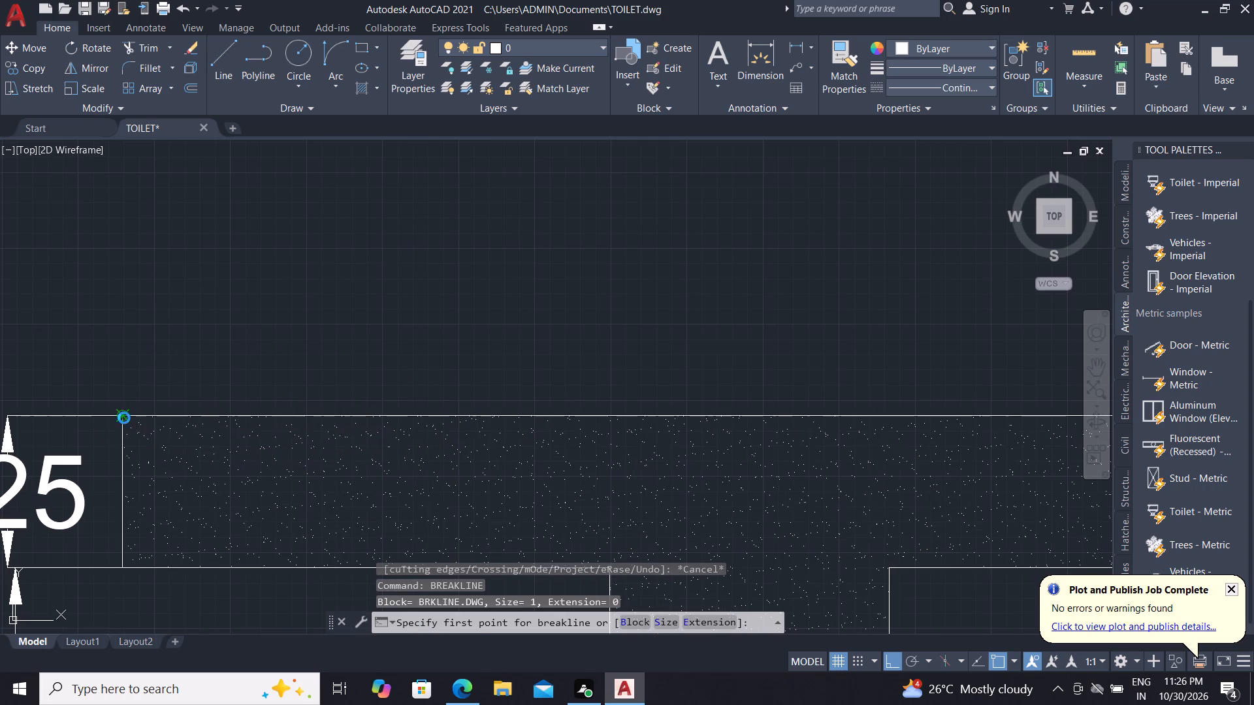
left_click(121, 569)
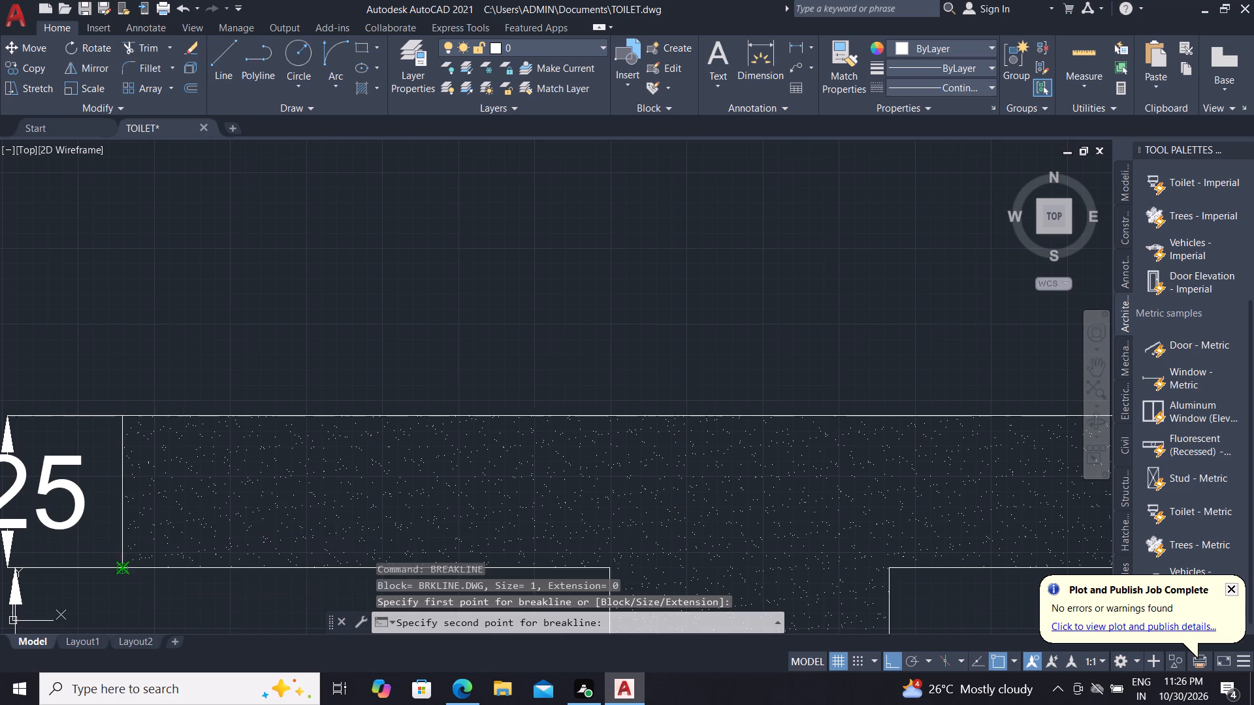
left_click(124, 491)
Stretch the new break symbol's two zigzag tips horizontally outward on either side of the slab end, moving the right tip about 2 units.
scroll(118, 497, "up", 8)
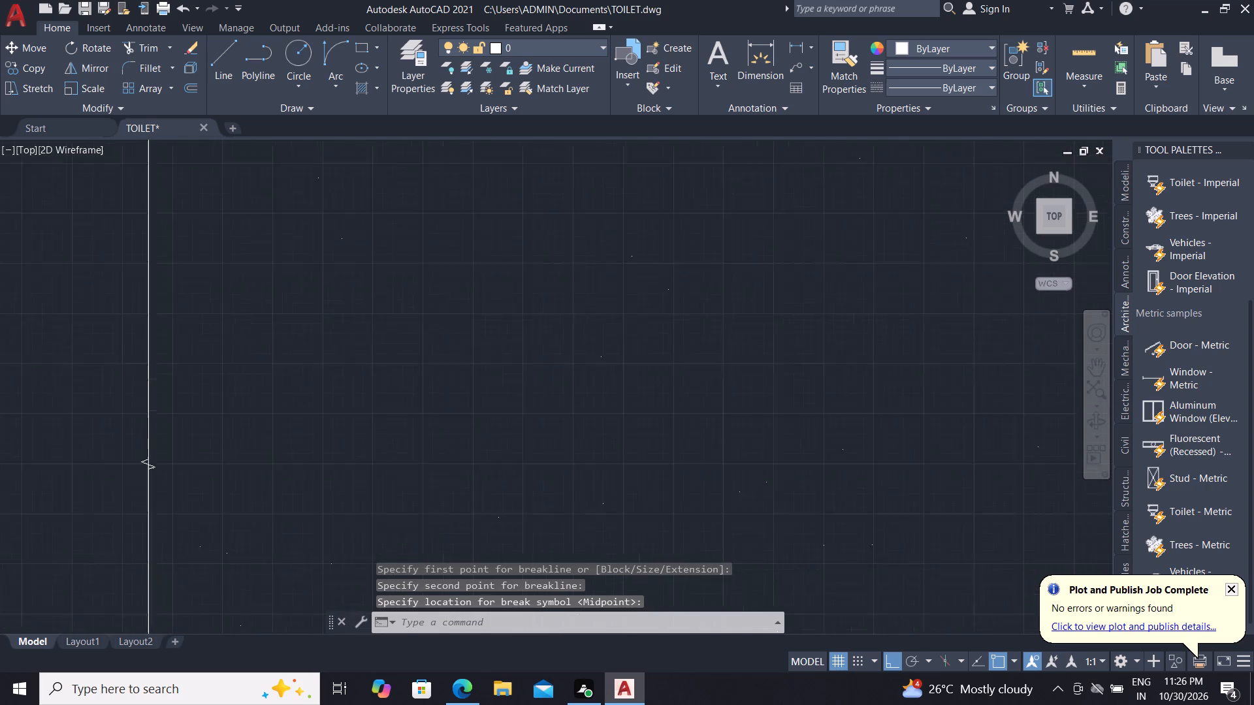
scroll(146, 467, "up", 3)
left_click(199, 375)
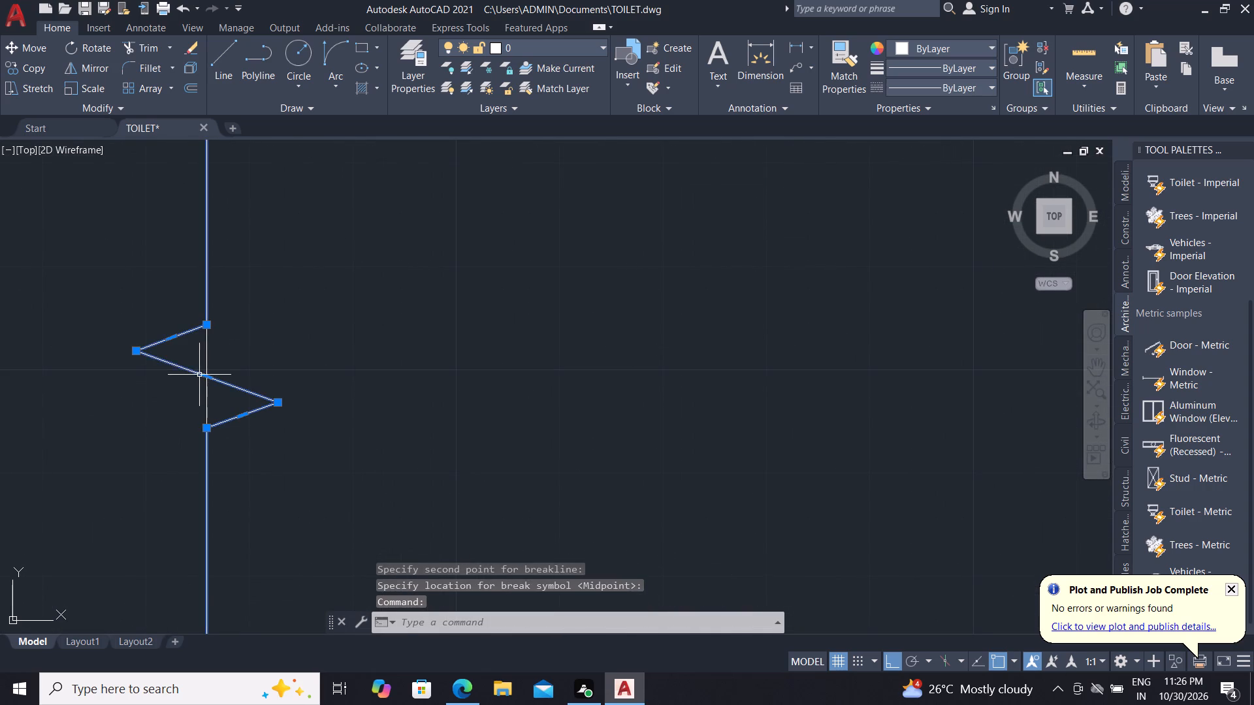
left_click(138, 349)
scroll(138, 349, "down", 3)
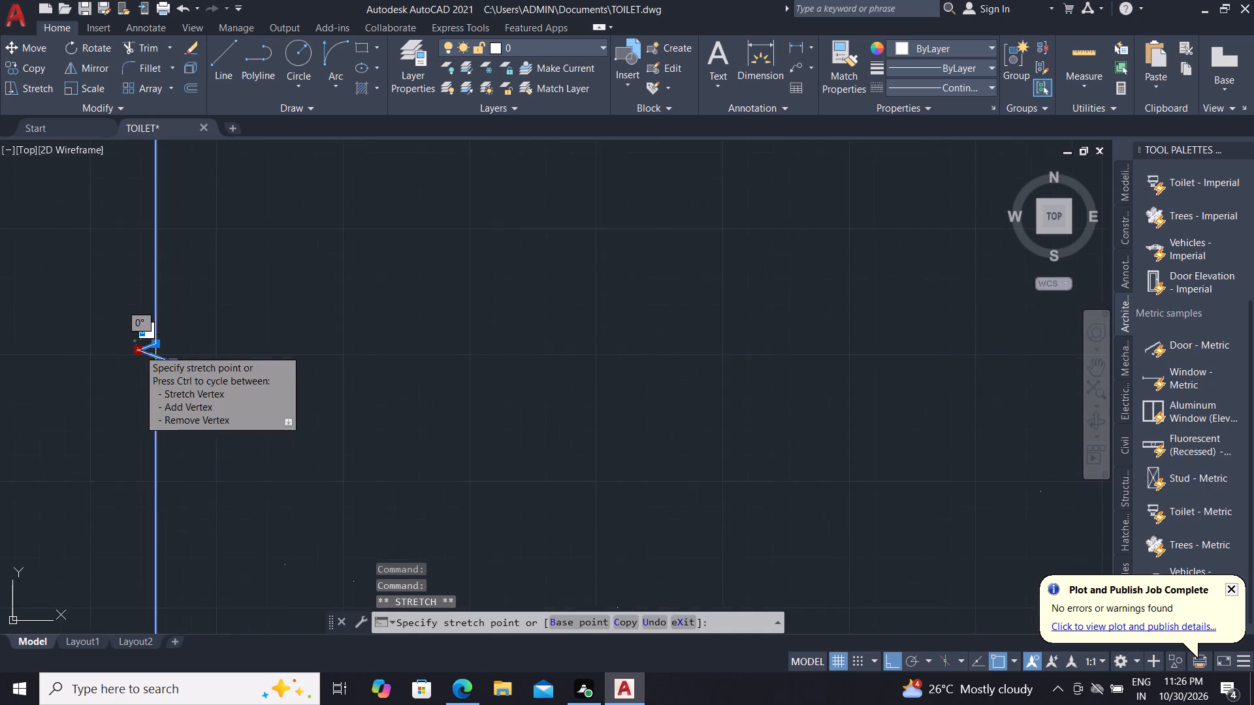
scroll(138, 349, "down", 4)
left_click(18, 341)
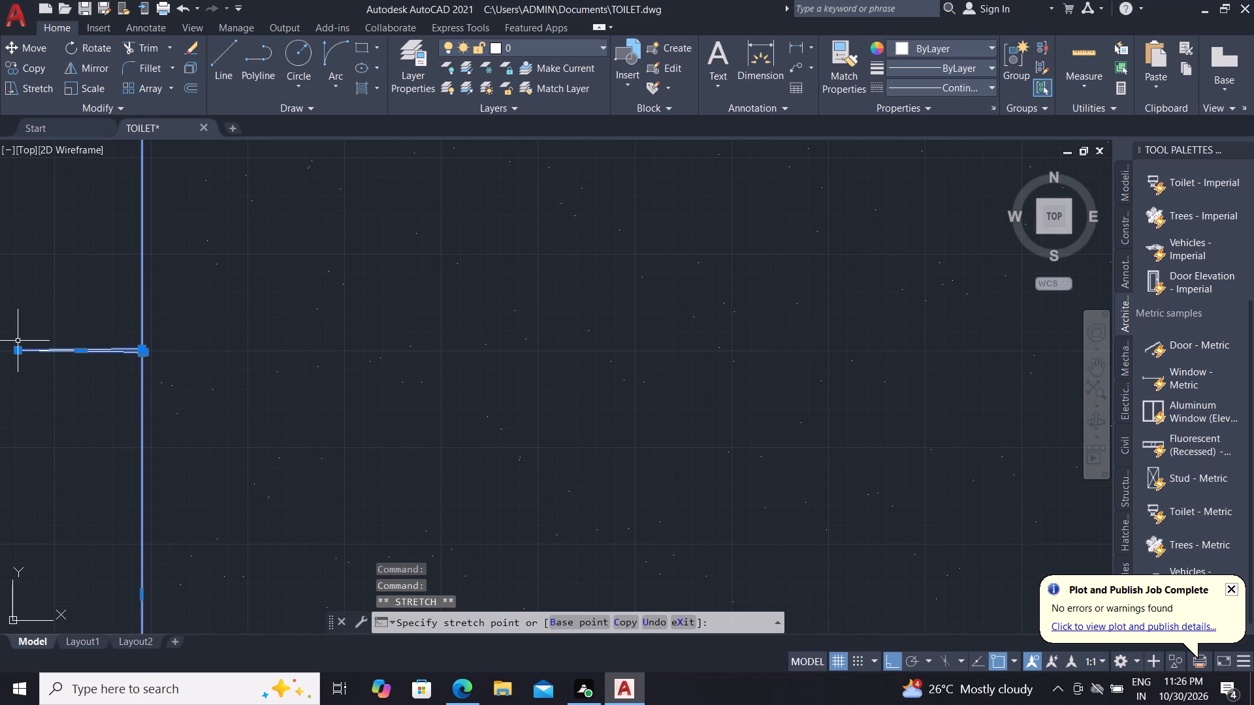
scroll(114, 347, "up", 4)
scroll(227, 403, "up", 3)
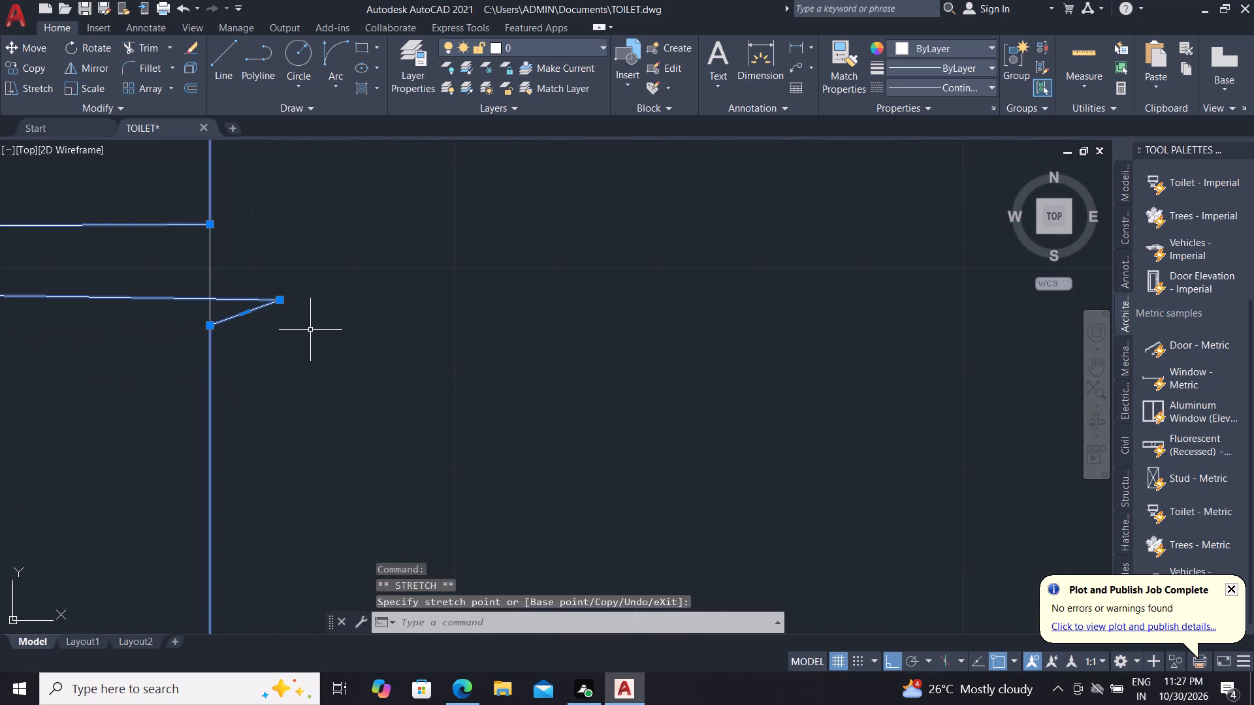
left_click(281, 299)
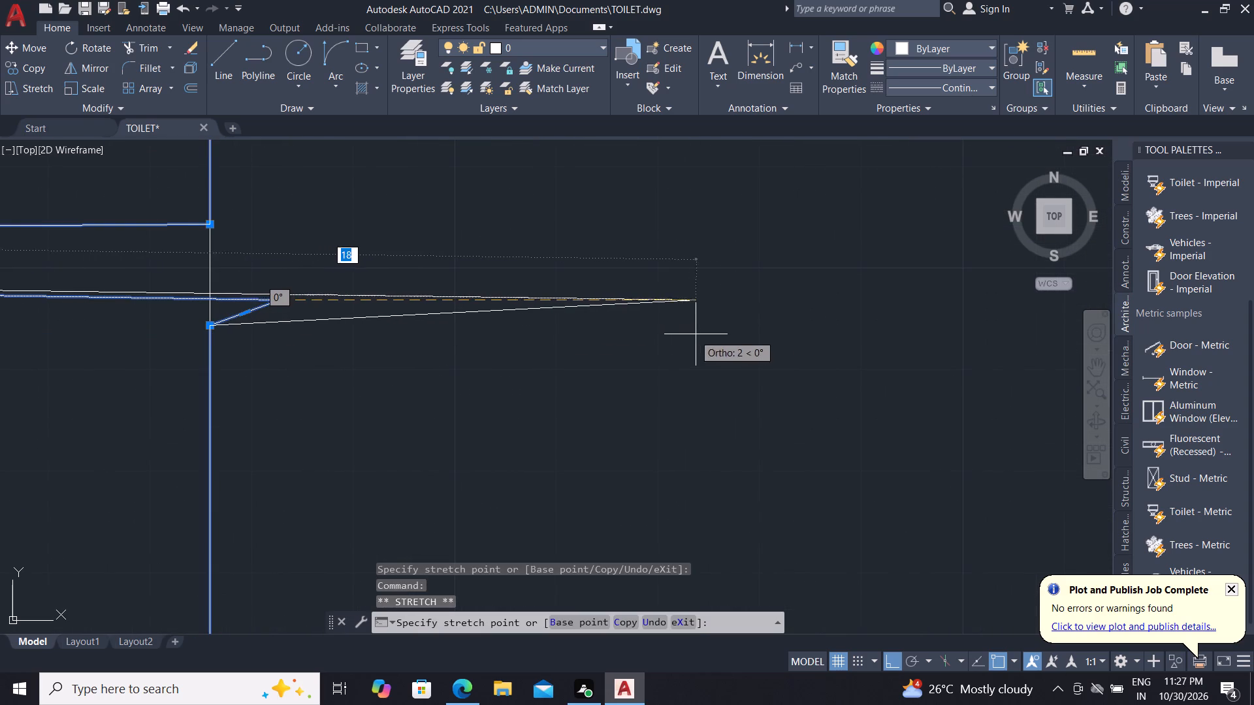
left_click(764, 334)
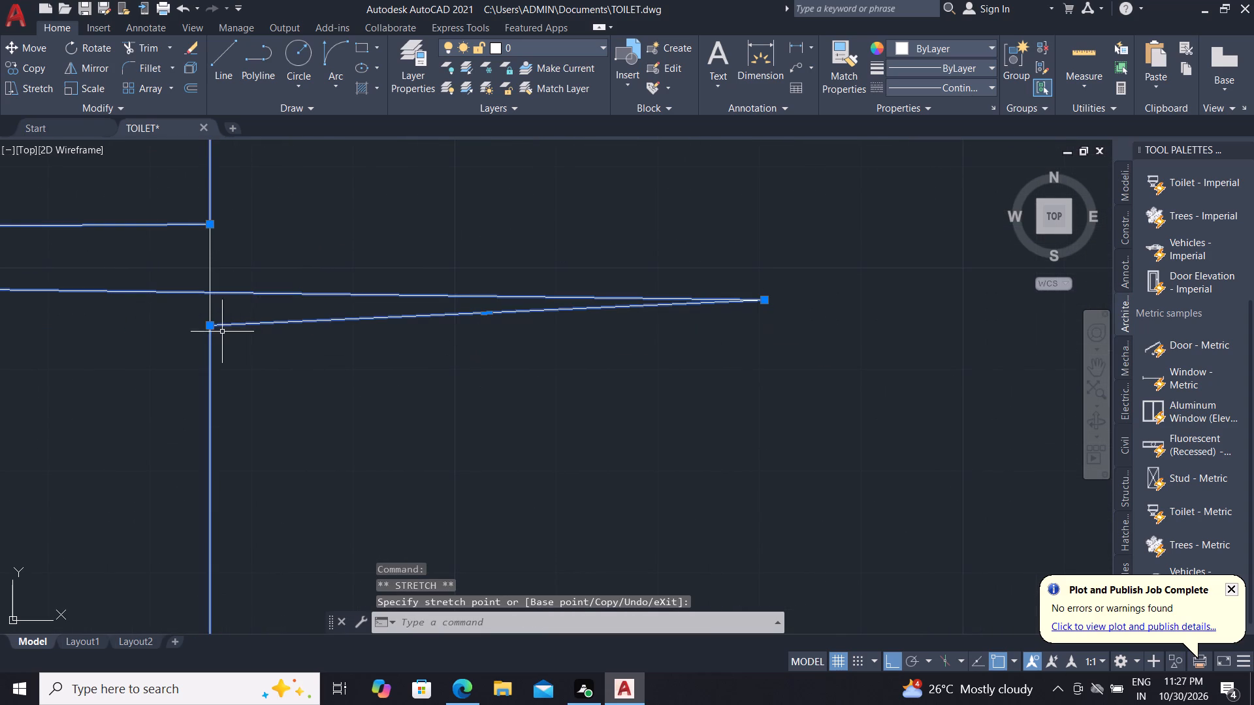
Stretch the break symbol's lower base point down and its upper base point up along the slab end.
left_click(213, 322)
left_click(216, 458)
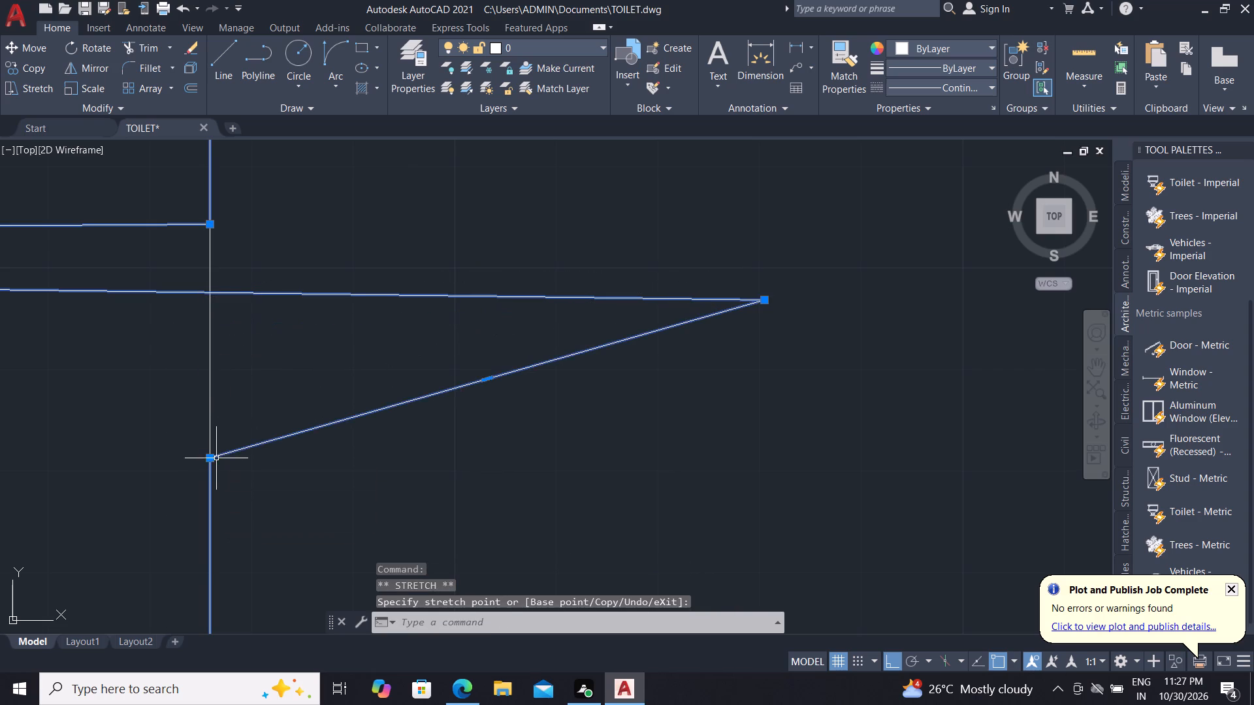
scroll(215, 395, "down", 2)
left_click(216, 328)
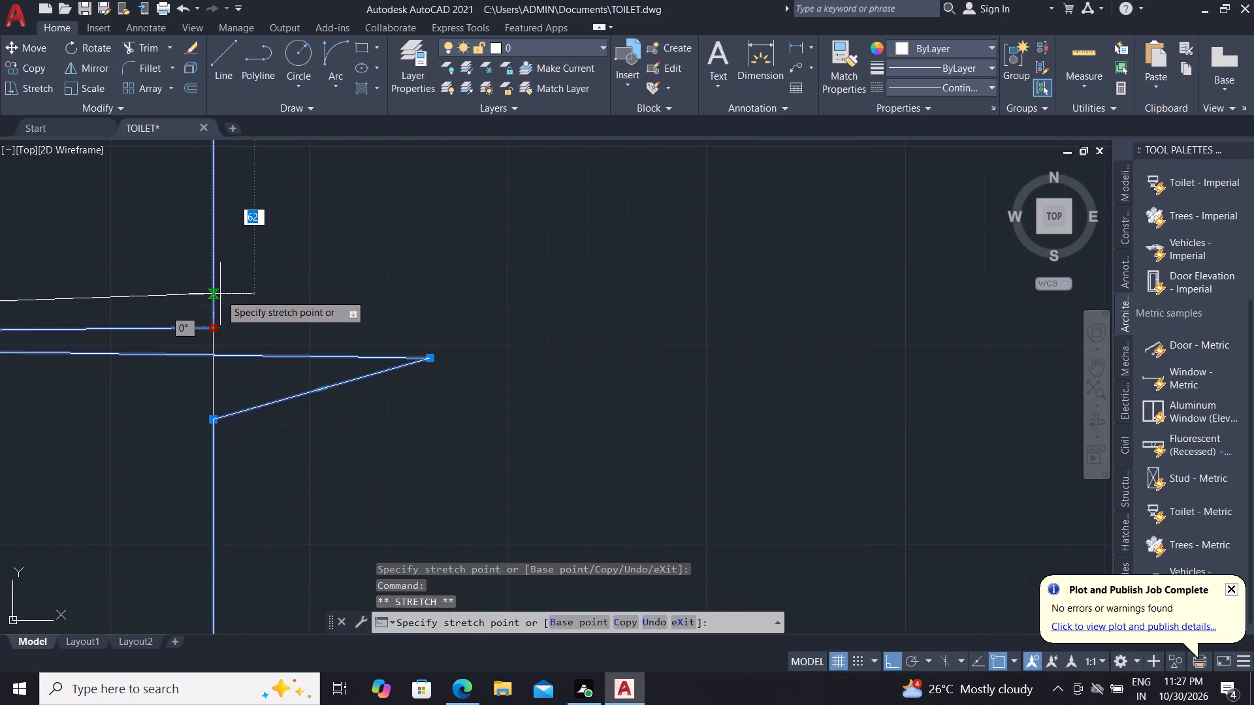
left_click(220, 289)
key("Escape")
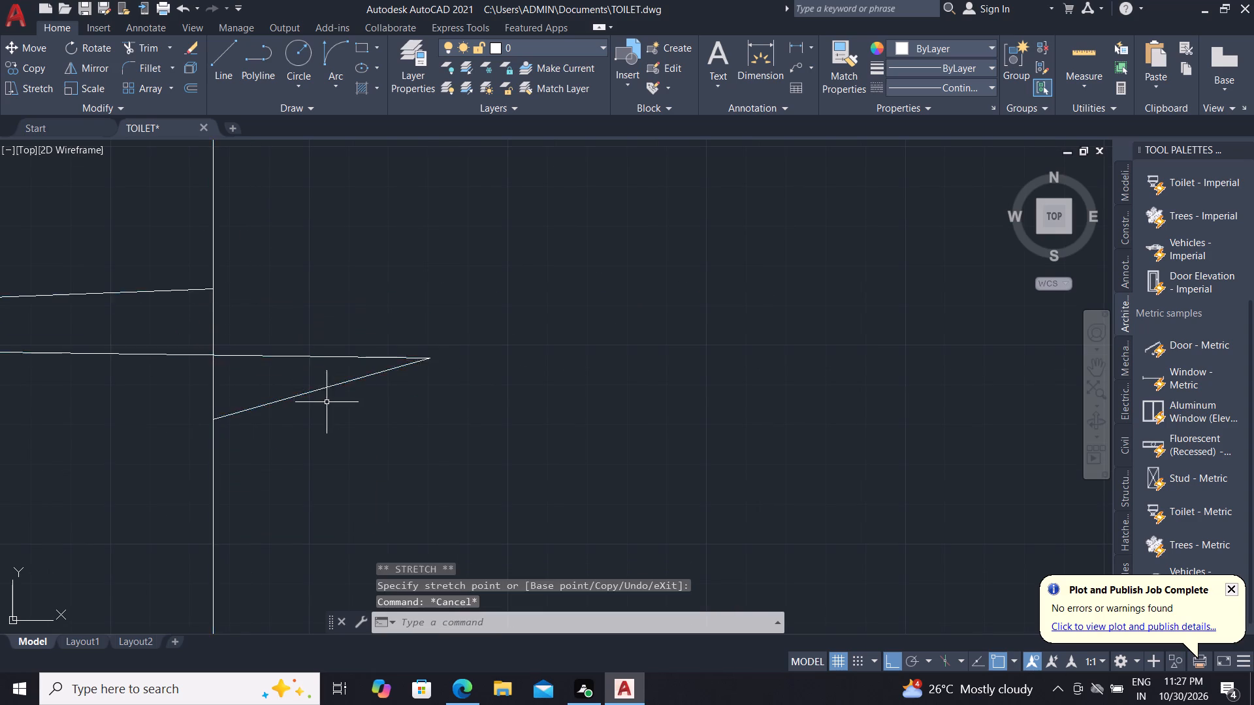
Stretch the break symbol's right tip about 7 units further to the right.
scroll(338, 405, "down", 2)
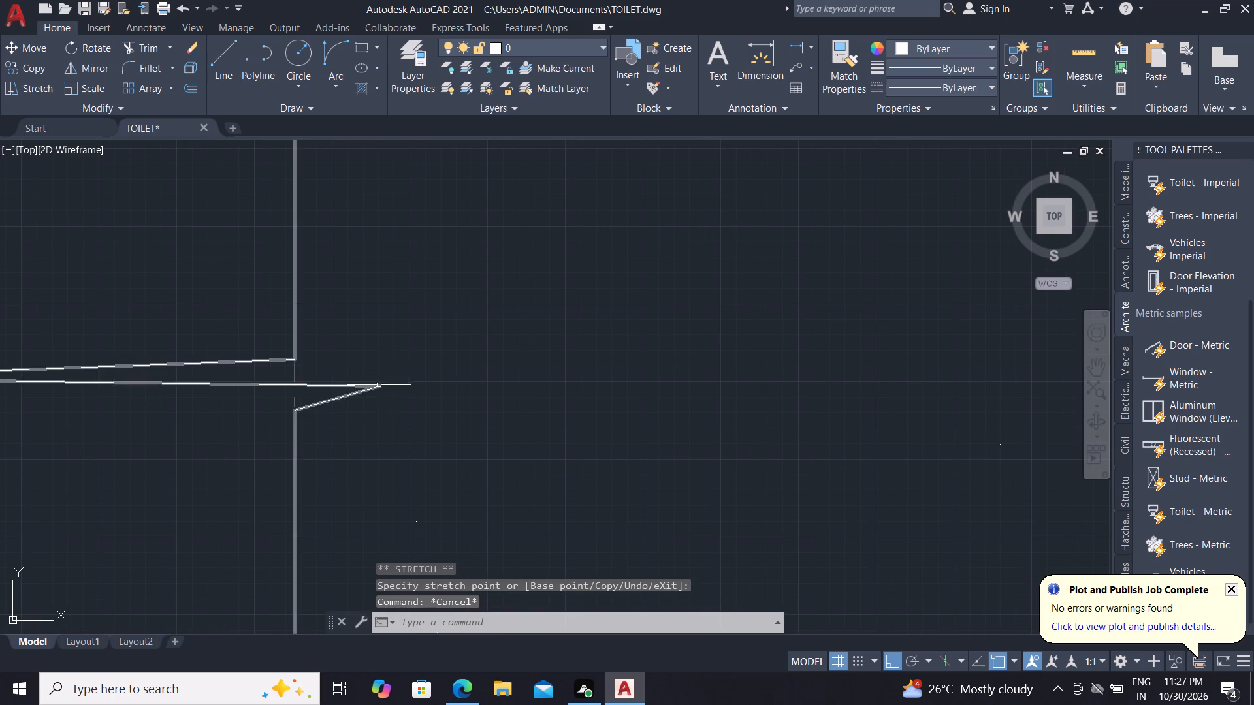
left_click(380, 388)
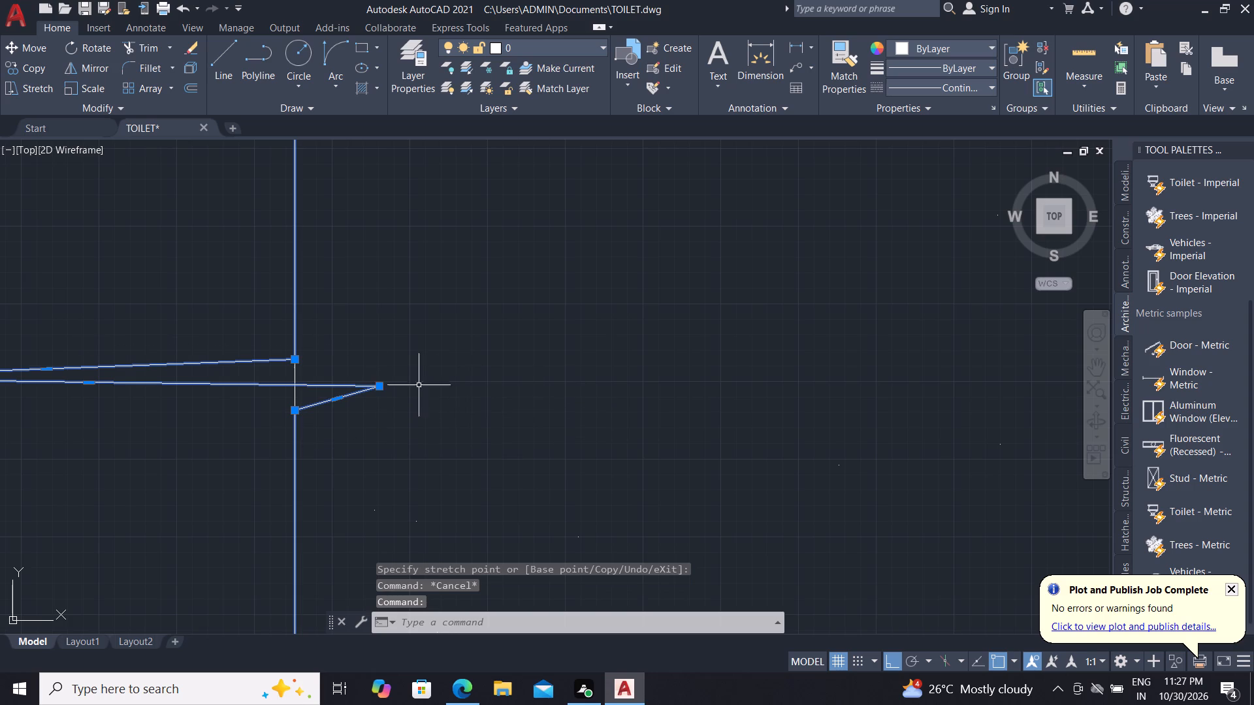
left_click(381, 386)
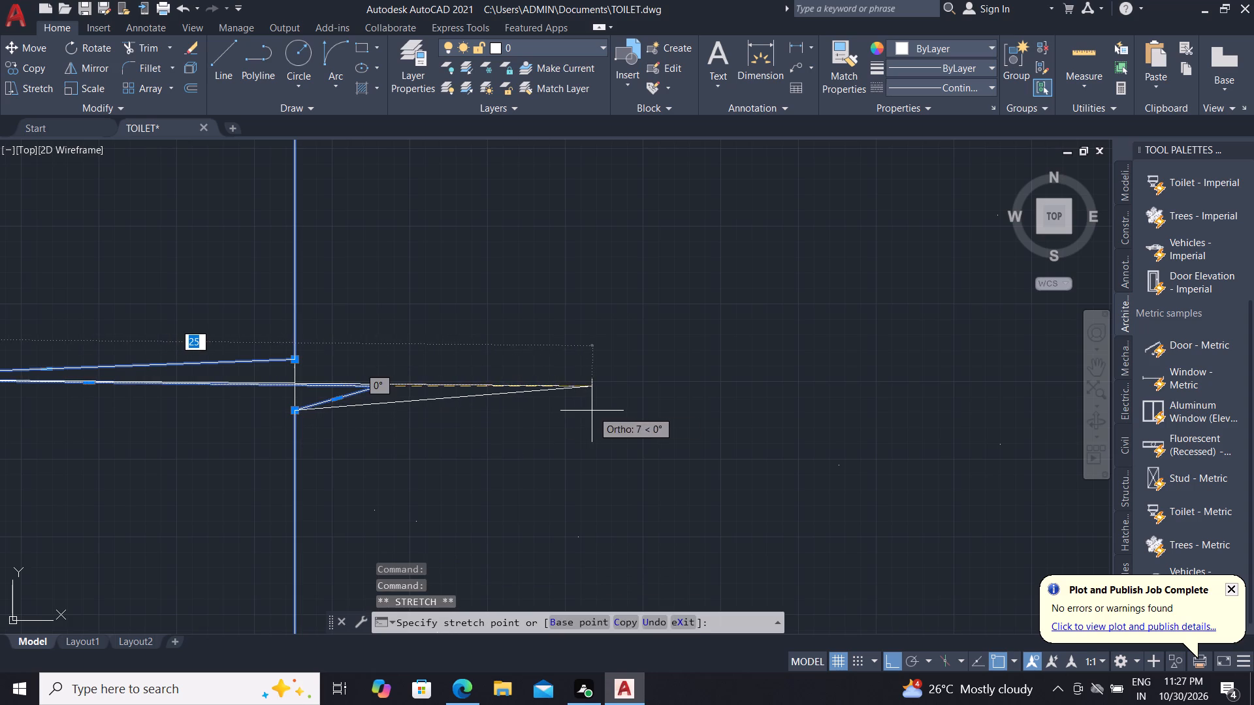
left_click(598, 409)
key("Escape")
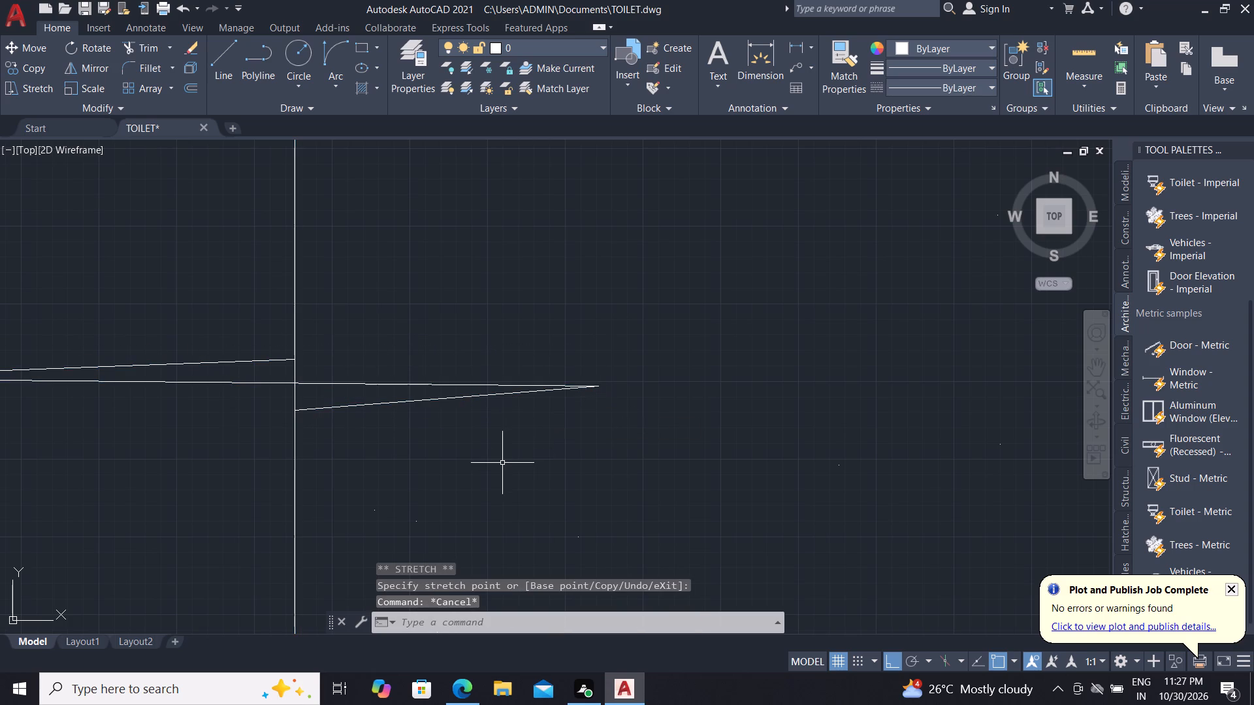
Stretch the break symbol's lower and upper base points further apart along the slab end to make the zigzag taller.
left_click(300, 411)
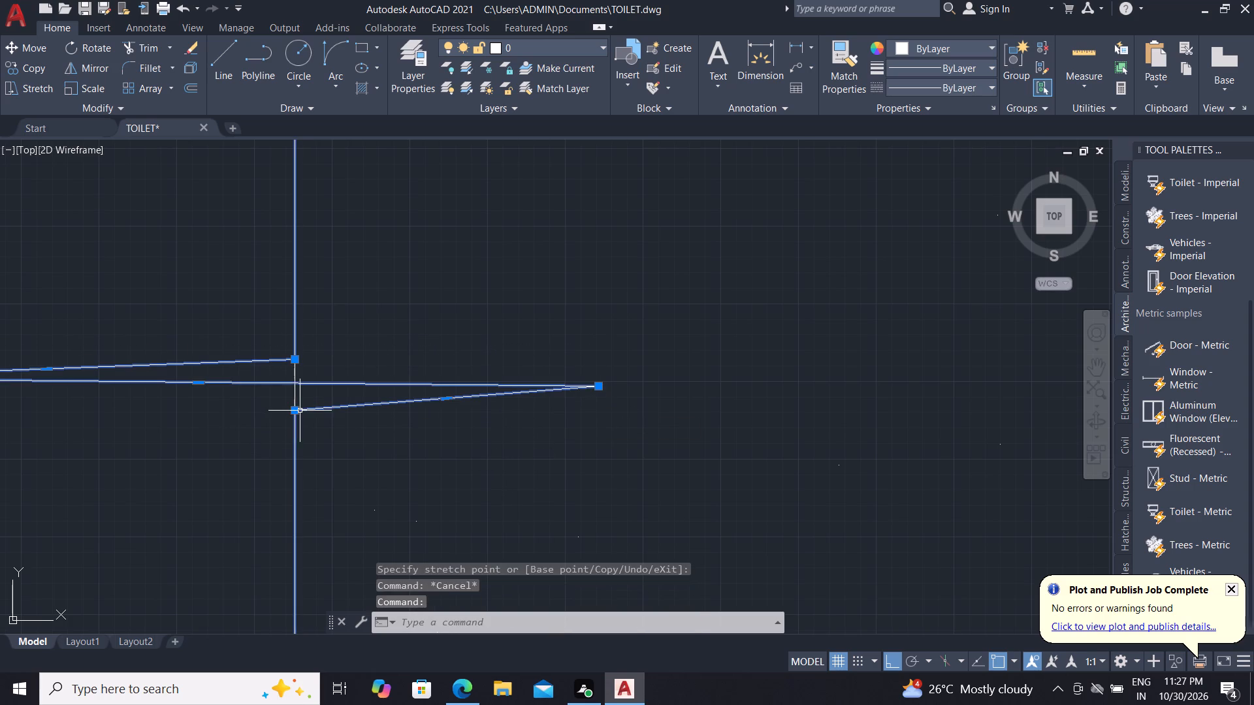
left_click(294, 411)
left_click(291, 537)
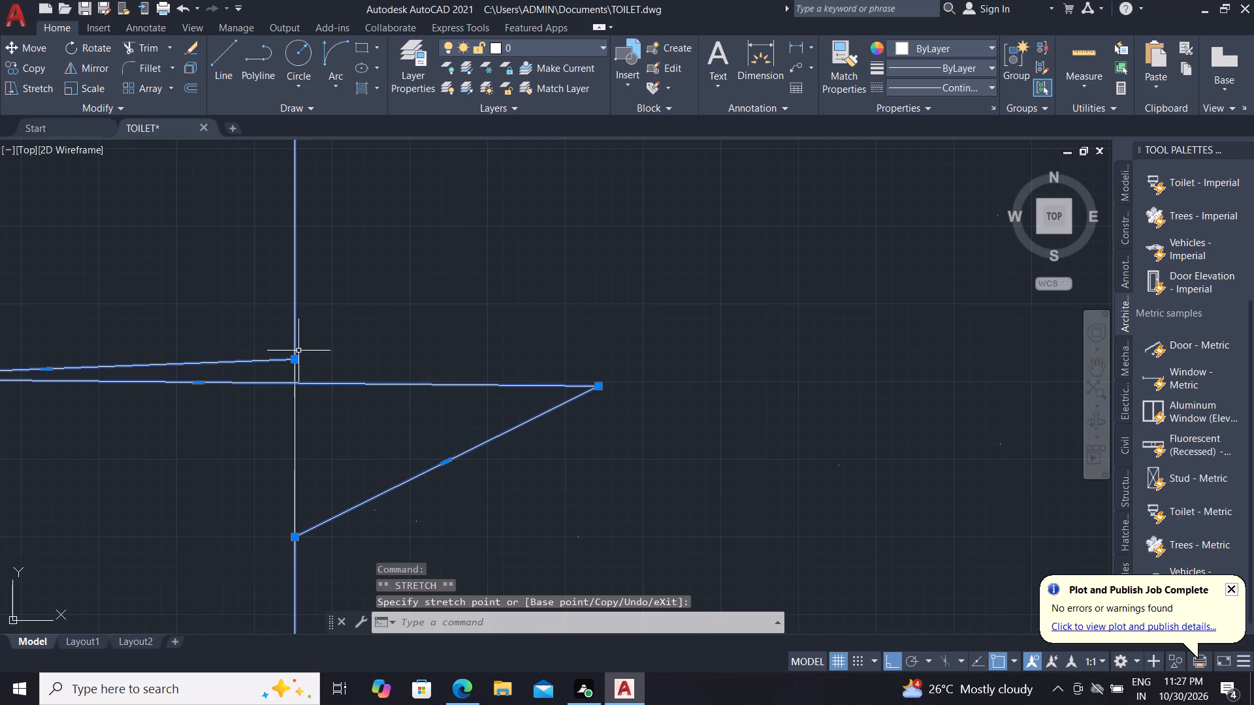
left_click(296, 359)
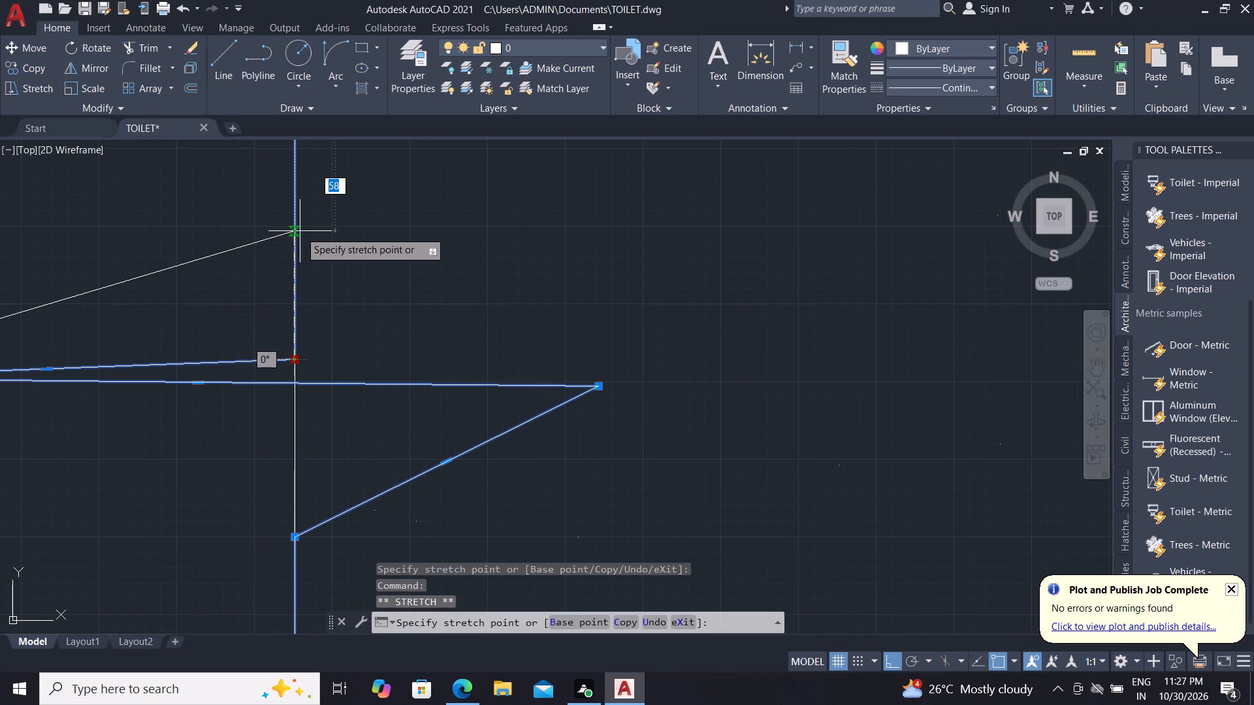
left_click(300, 229)
key("Escape")
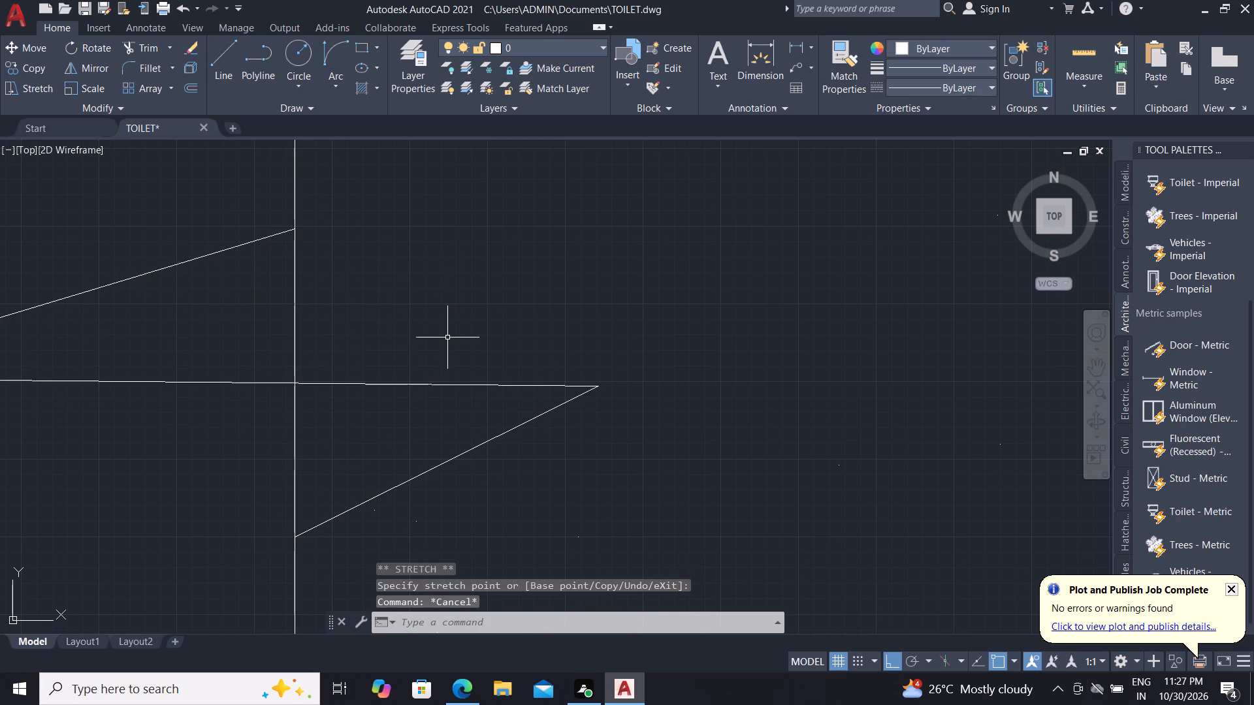
Trim away the slab's straight left end line where it passes through the enlarged break symbol.
type("TR")
key("space")
left_click(271, 317)
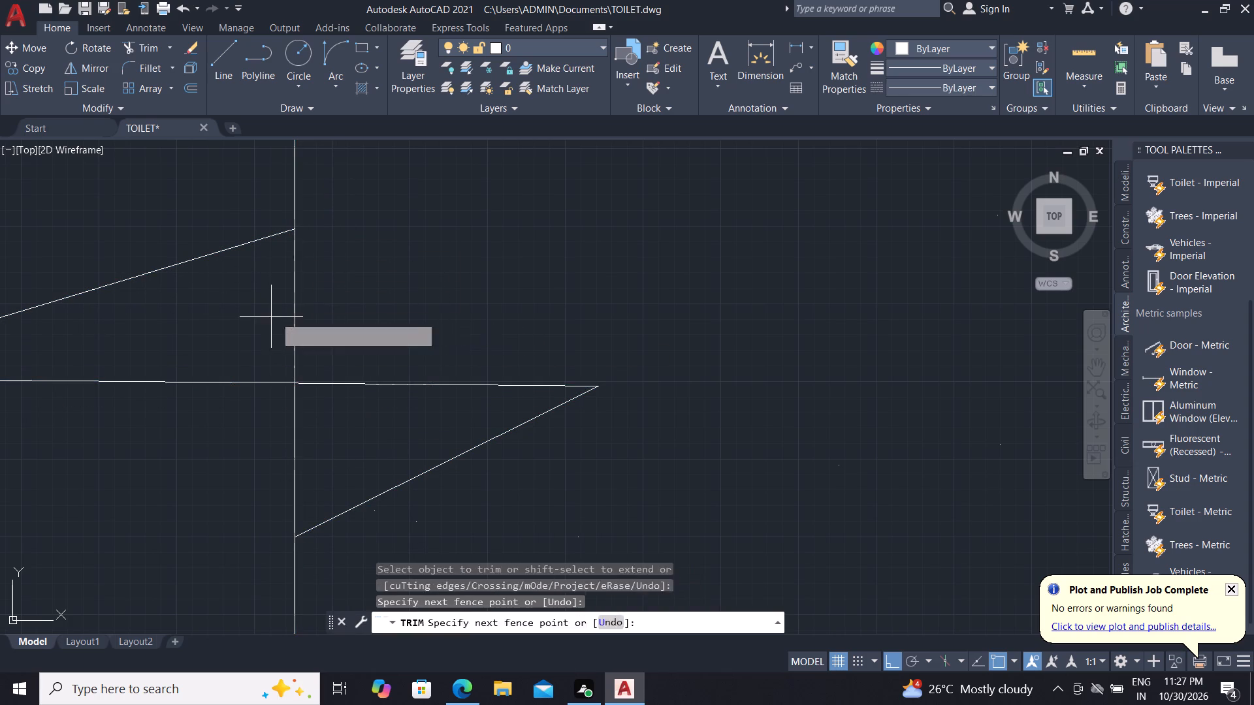
left_click(329, 317)
left_click(265, 462)
left_click(304, 458)
key("Escape")
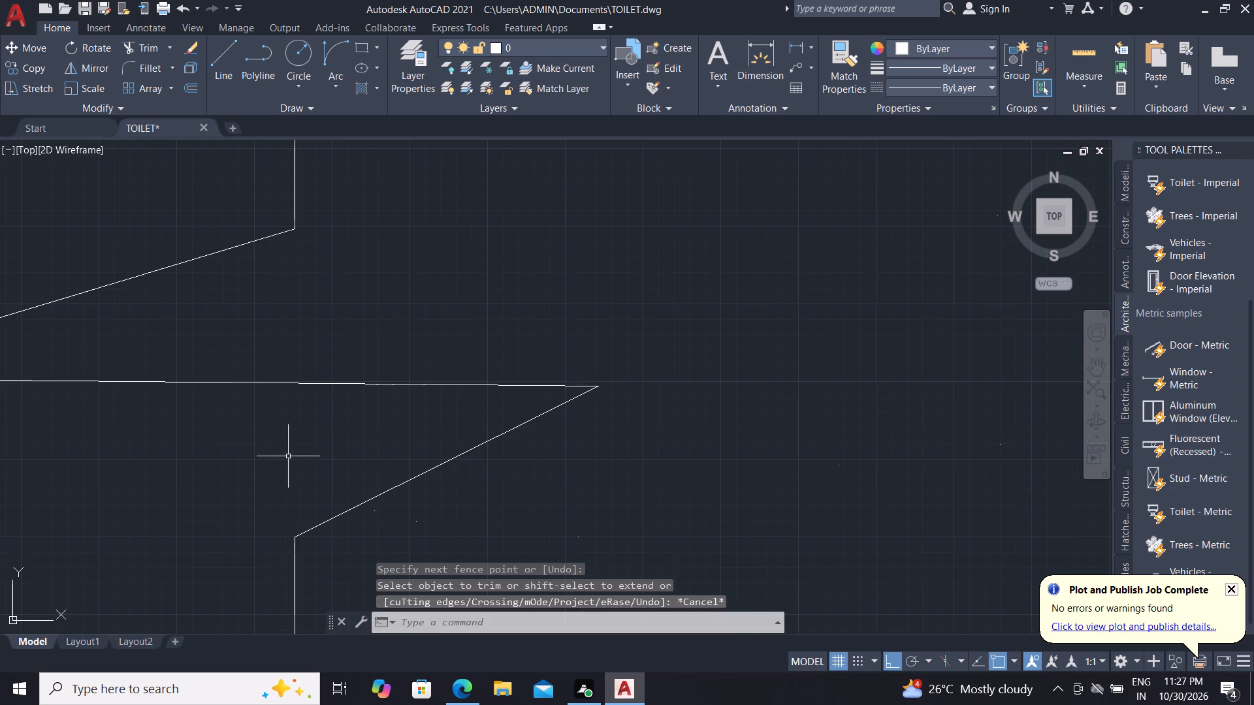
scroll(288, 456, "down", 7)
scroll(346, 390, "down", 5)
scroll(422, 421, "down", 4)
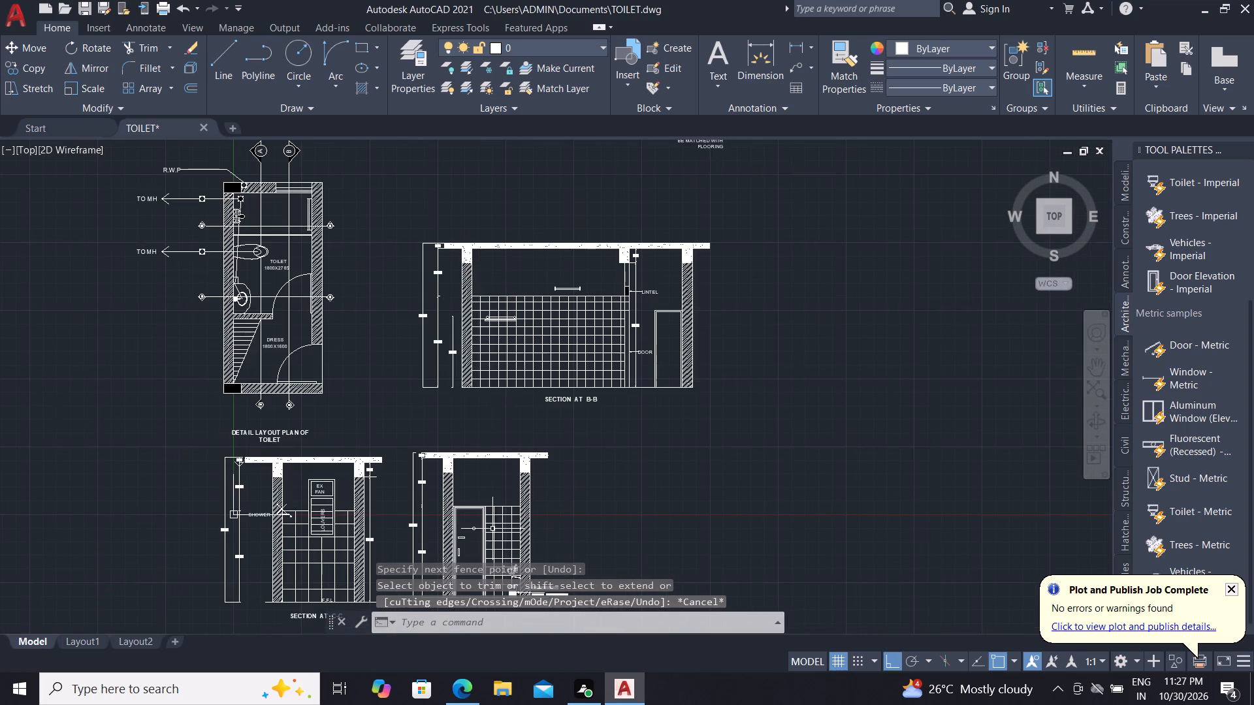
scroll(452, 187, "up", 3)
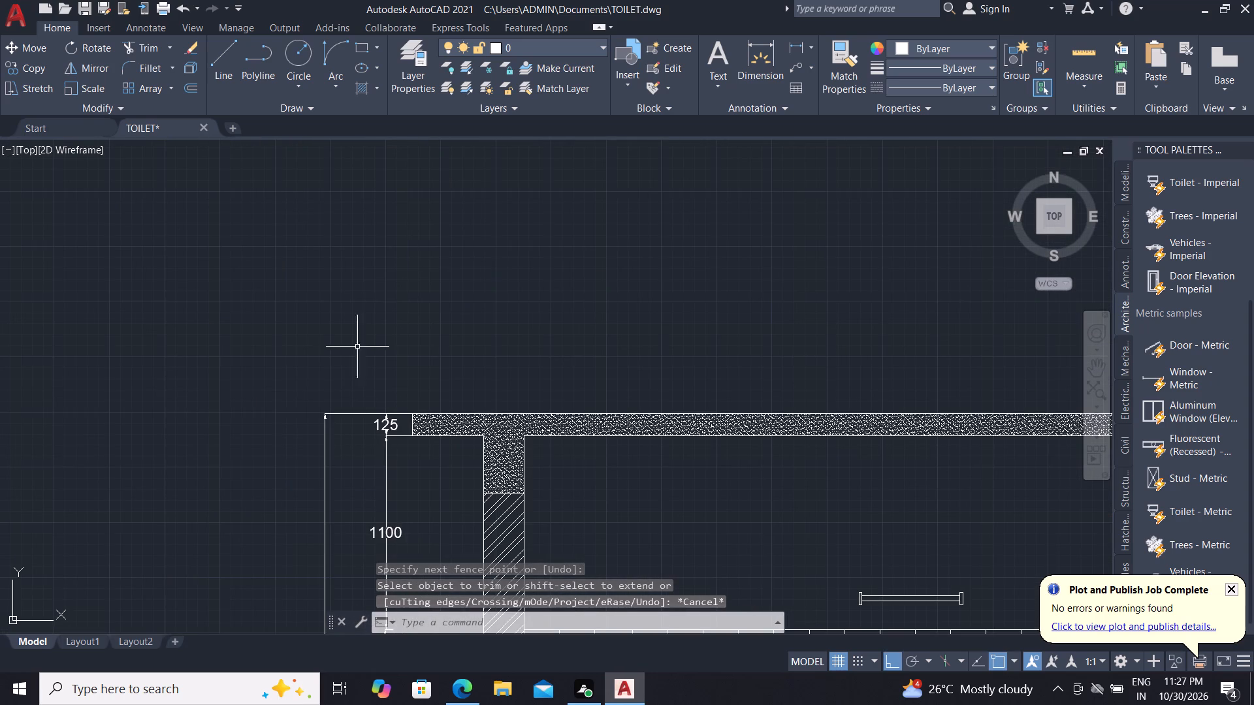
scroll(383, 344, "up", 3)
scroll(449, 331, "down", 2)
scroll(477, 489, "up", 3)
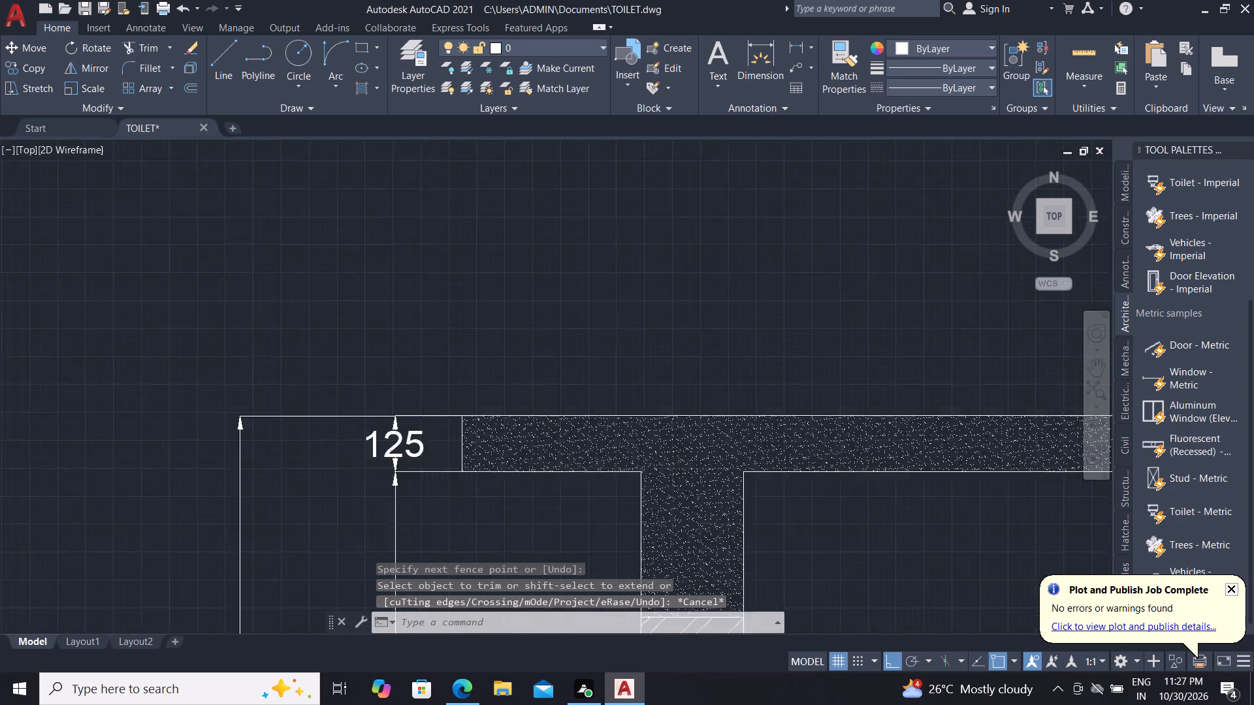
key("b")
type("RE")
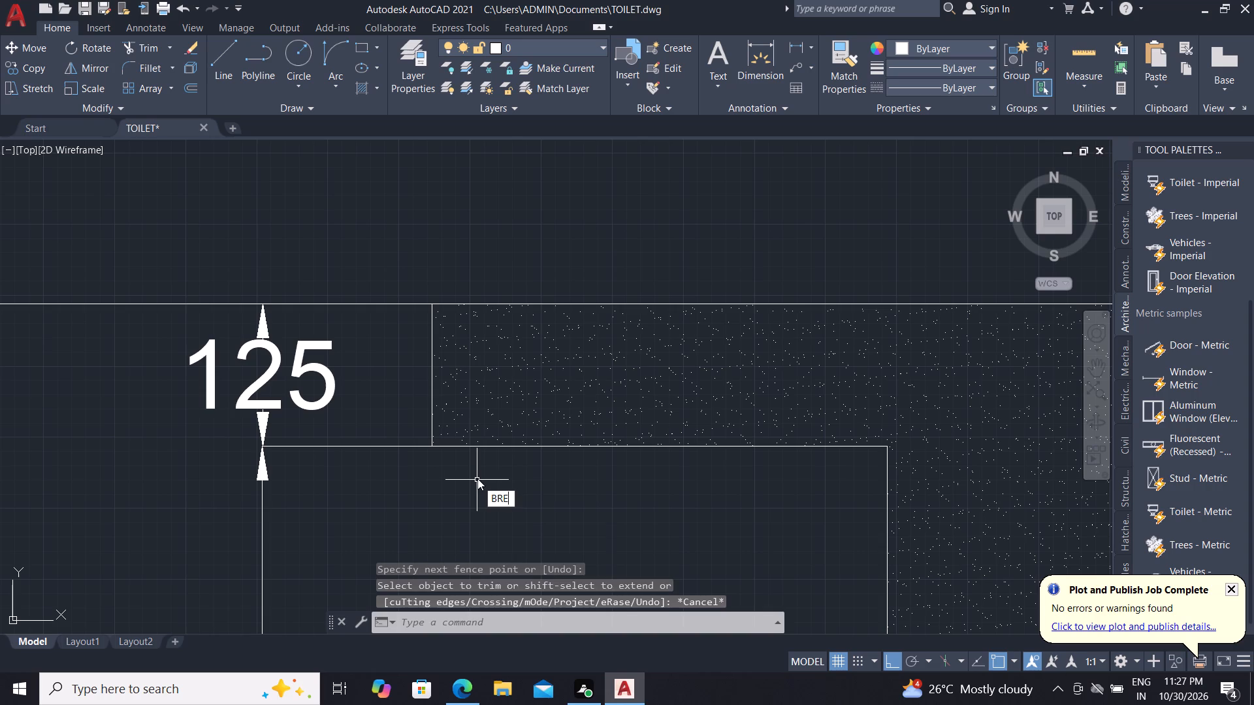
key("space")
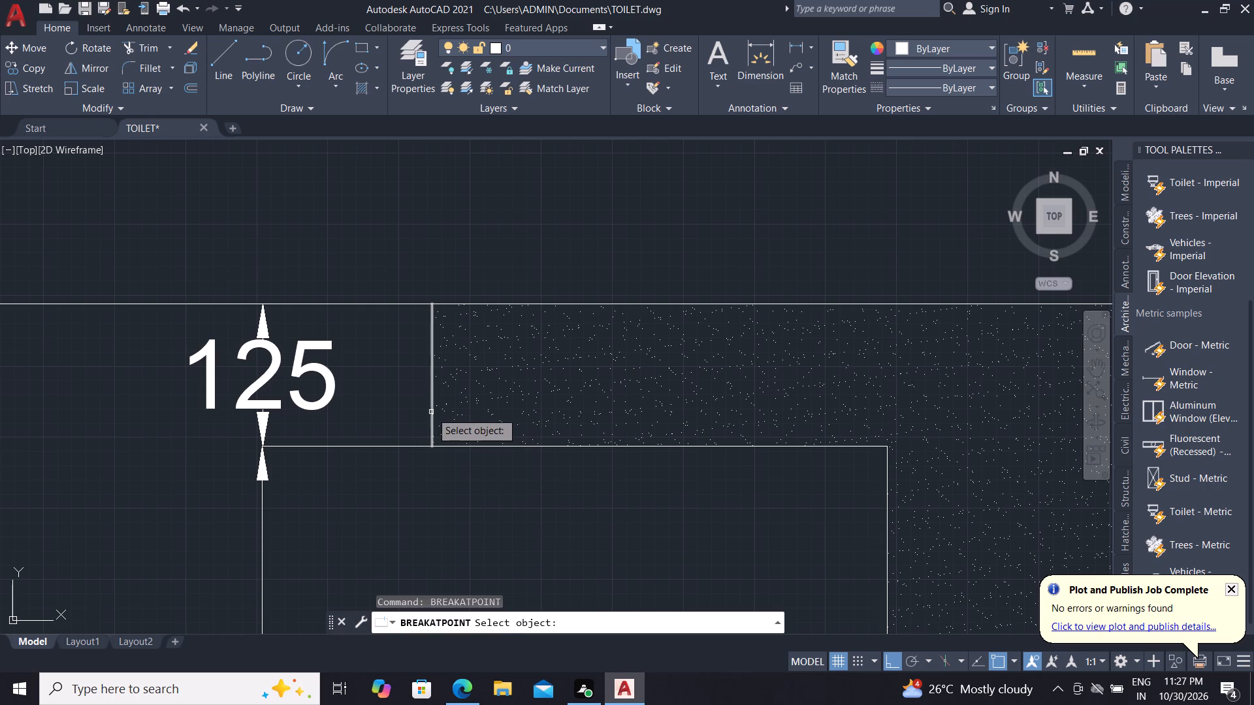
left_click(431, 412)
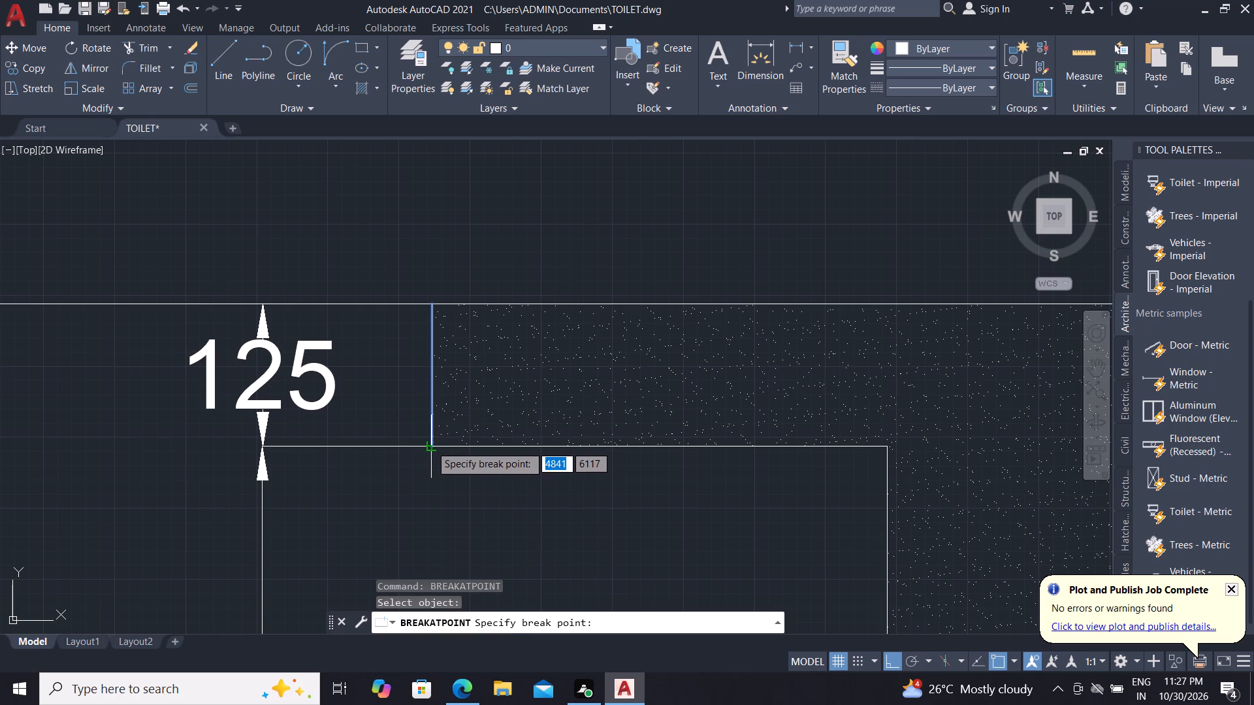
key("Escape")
Add a break line along the roof slab's left end beside the 125 dimension, from bottom to top corner, with its symbol at the midpoint.
type("BR")
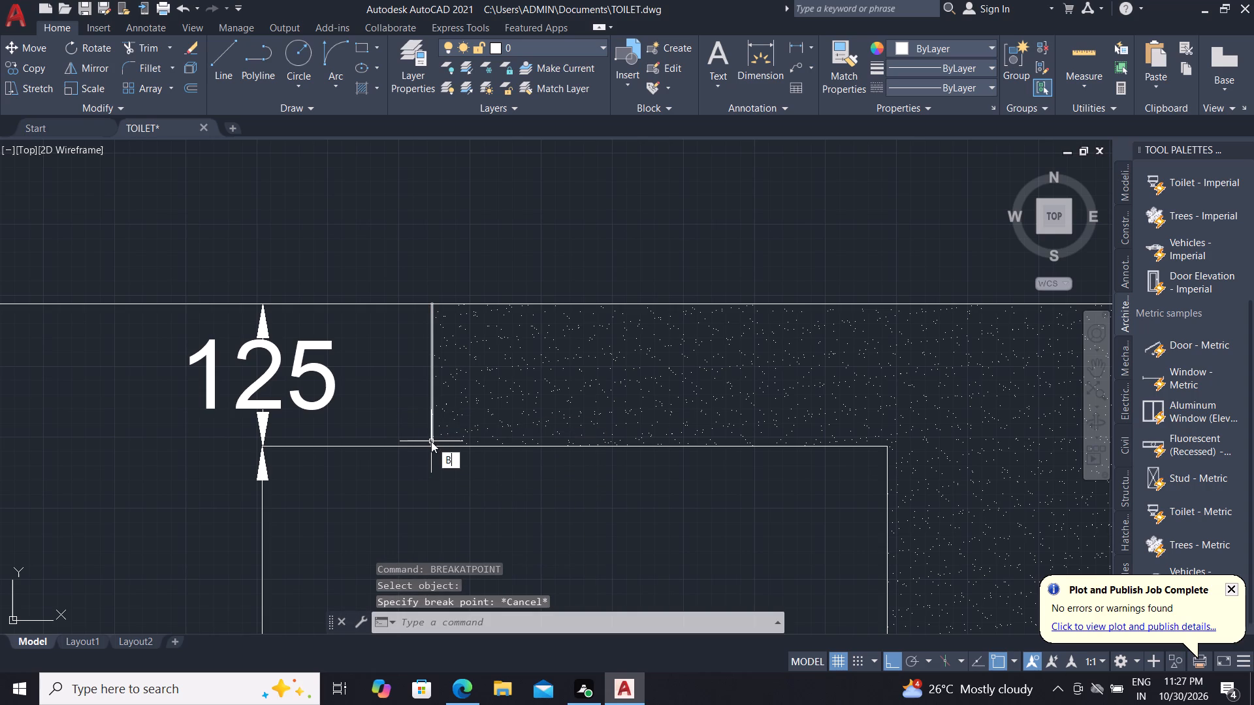
left_click(473, 501)
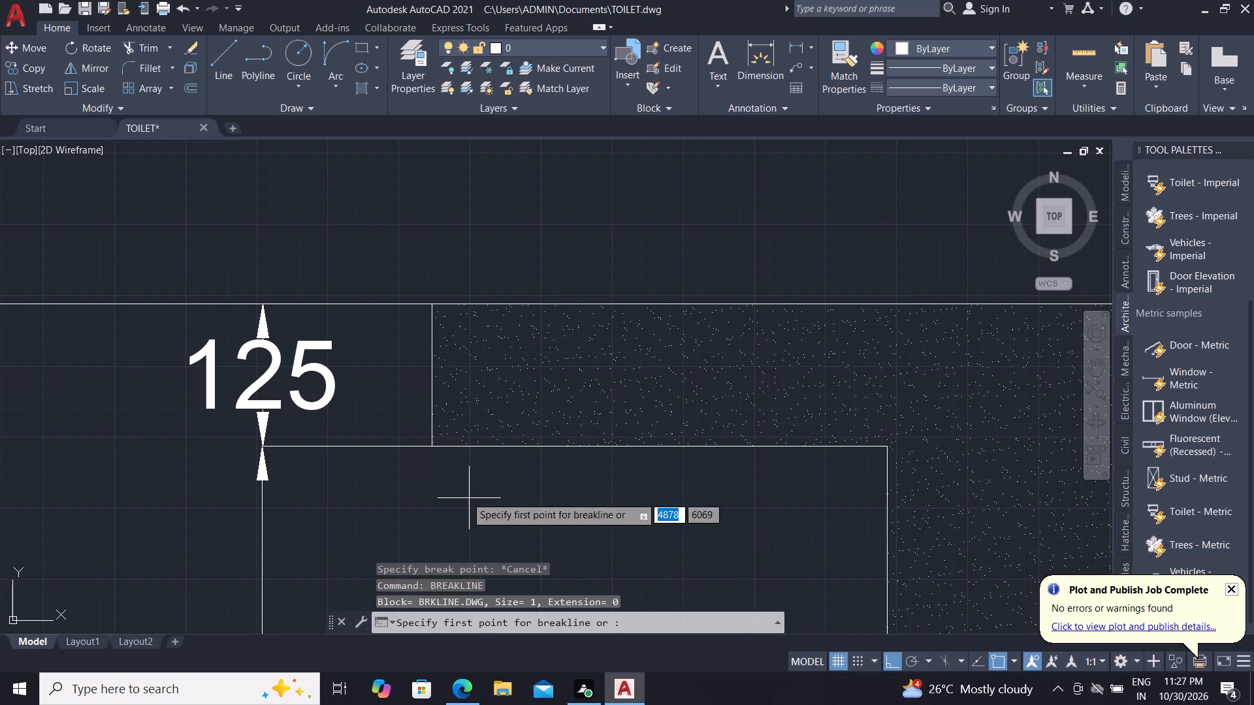
left_click(434, 450)
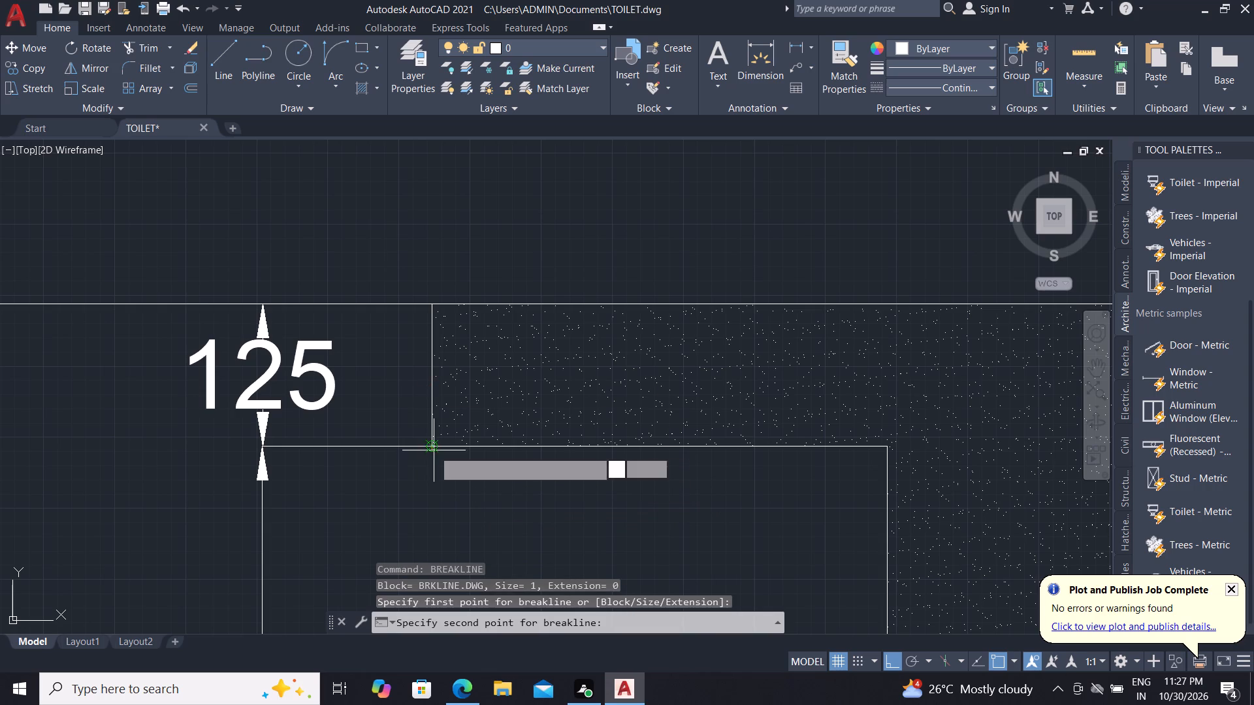
left_click(434, 303)
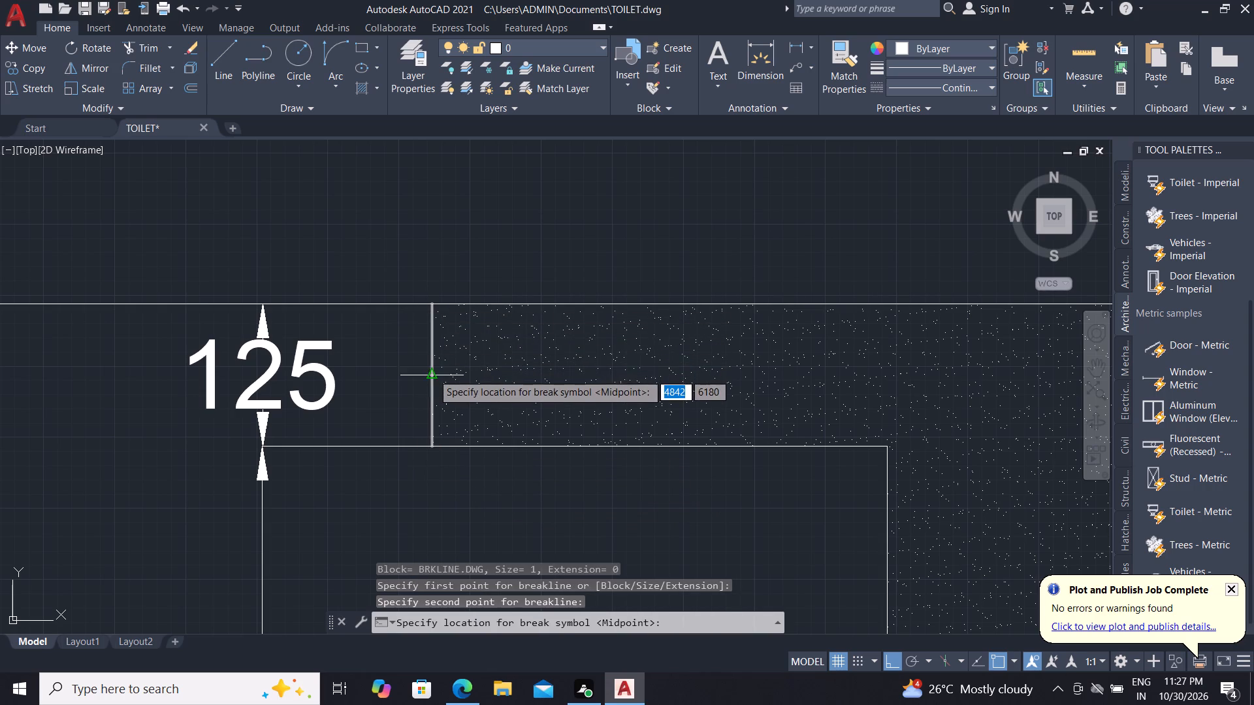
left_click(432, 373)
Stretch the new break symbol's left and right tips outward until the zigzag is about 37 units wide.
scroll(432, 373, "up", 8)
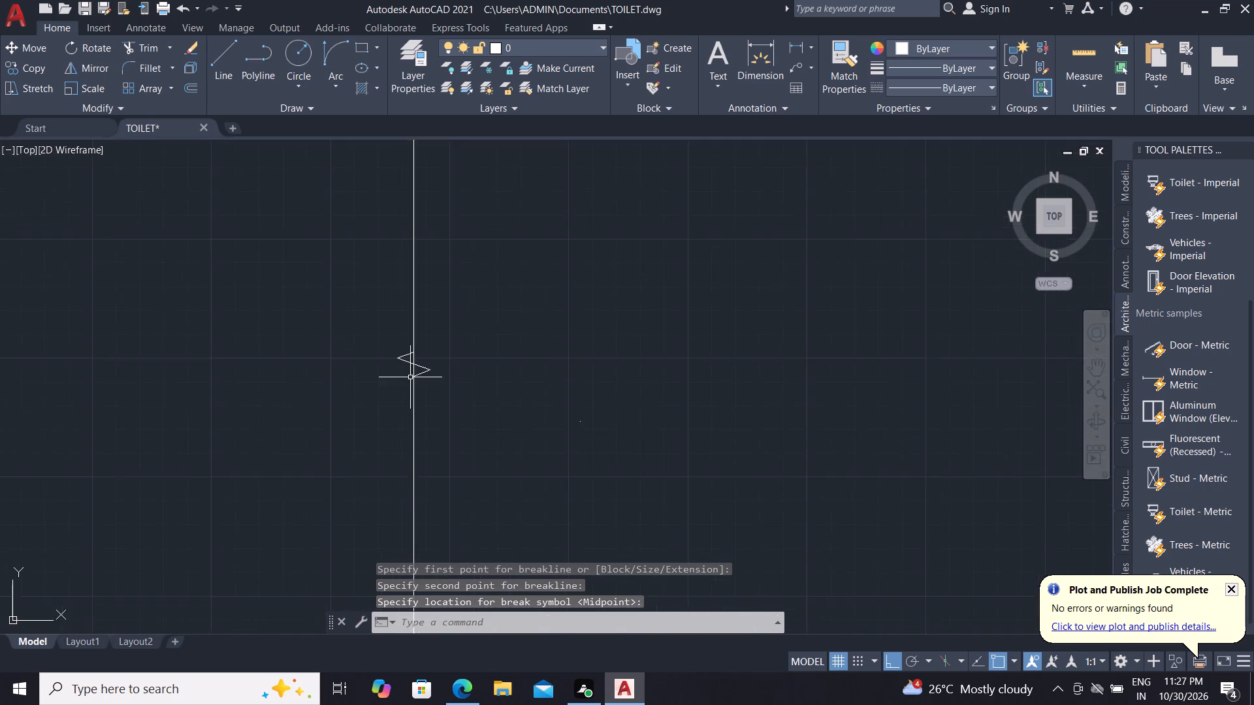
scroll(411, 377, "up", 3)
left_click(417, 368)
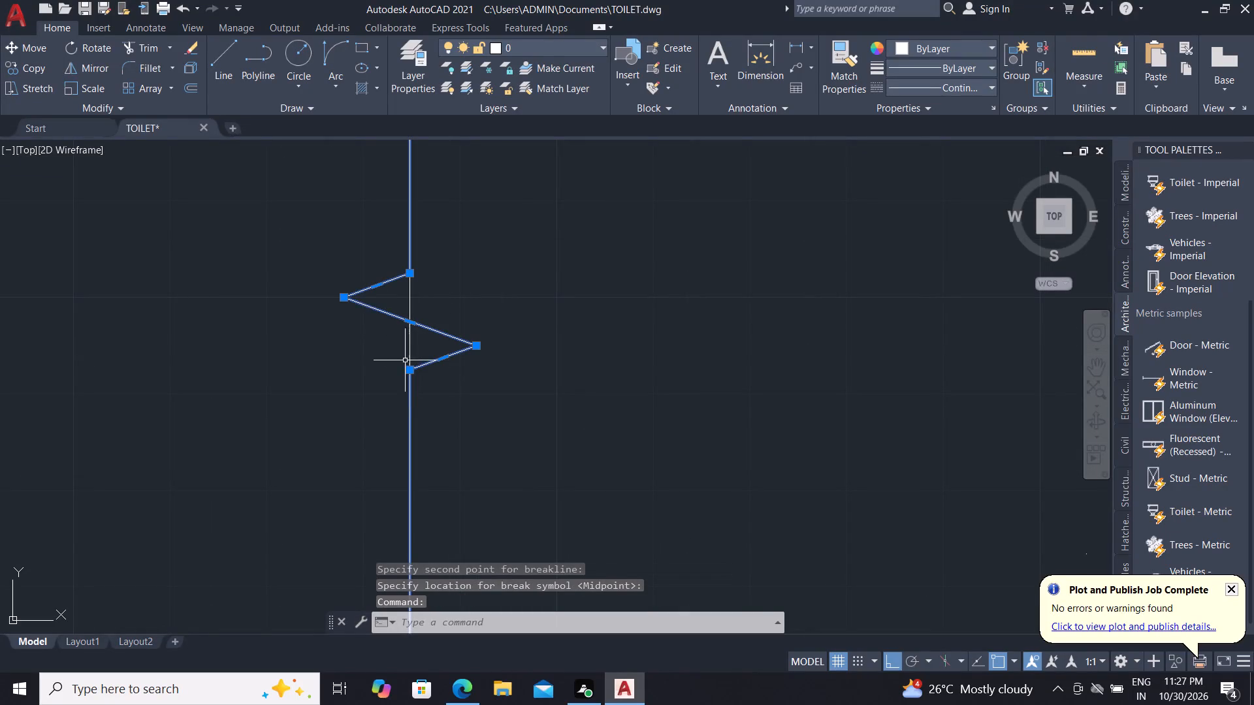
left_click(343, 300)
scroll(344, 300, "down", 4)
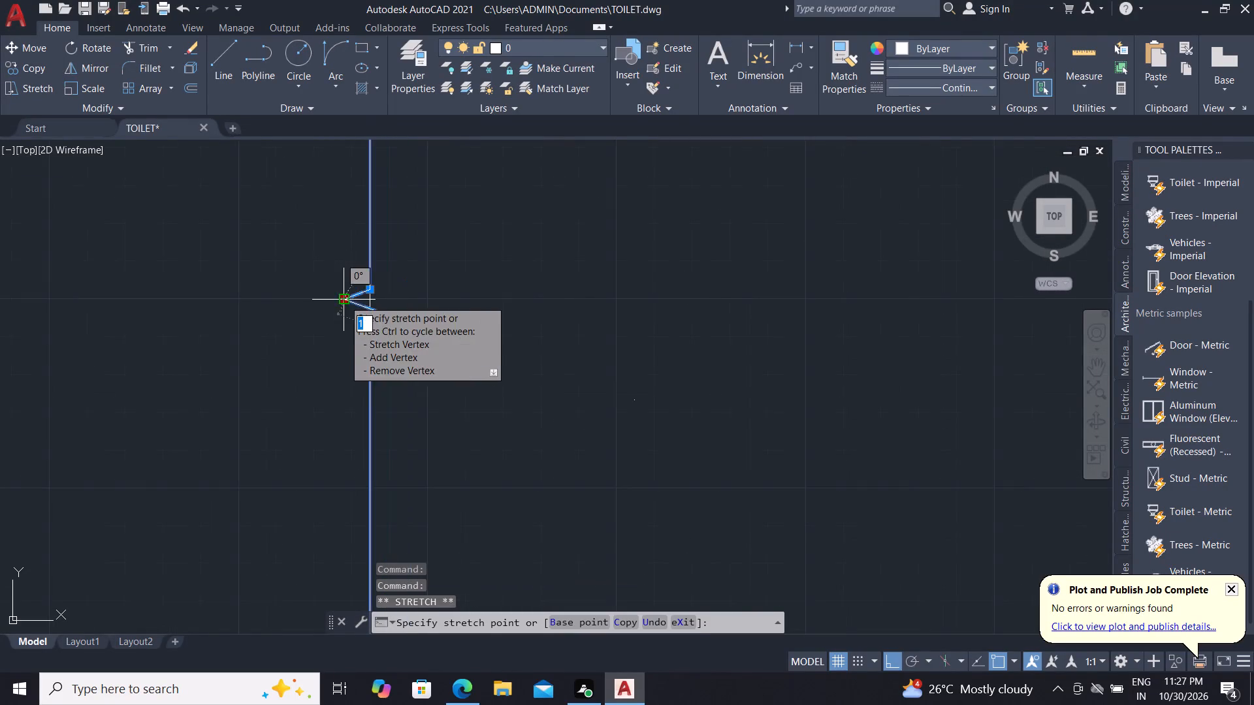
scroll(344, 300, "down", 1)
left_click(15, 290)
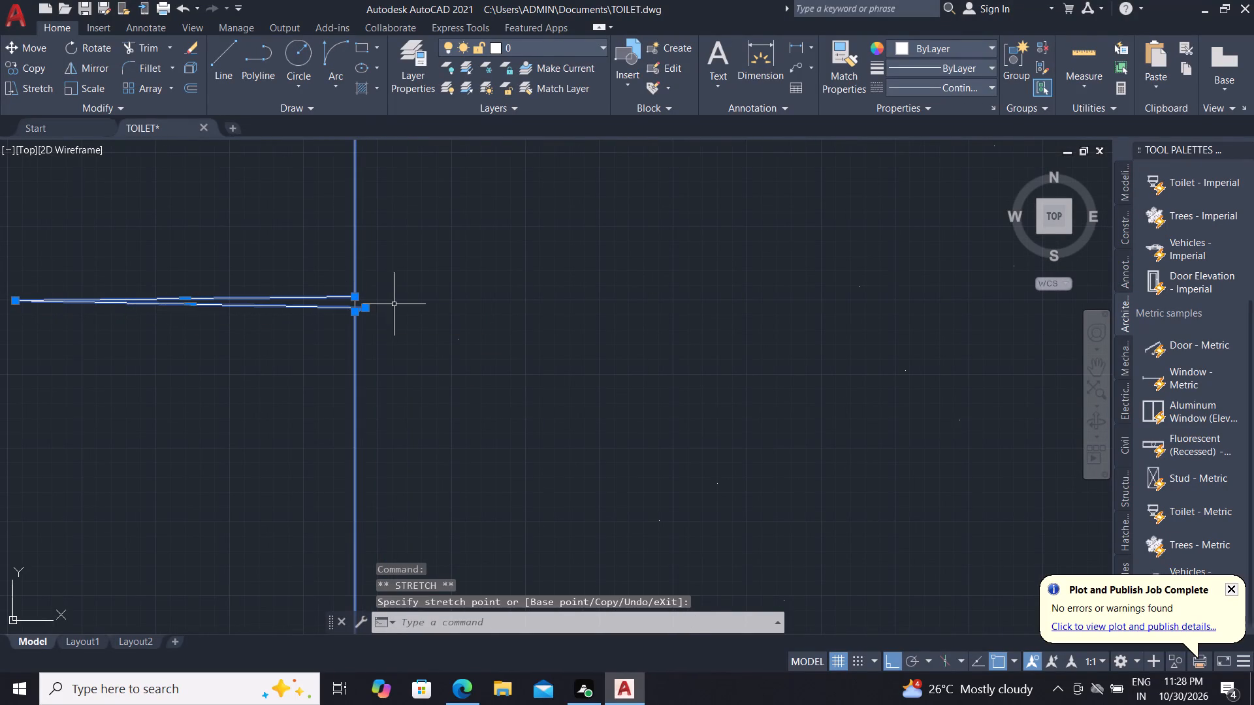
scroll(369, 307, "up", 3)
left_click(342, 313)
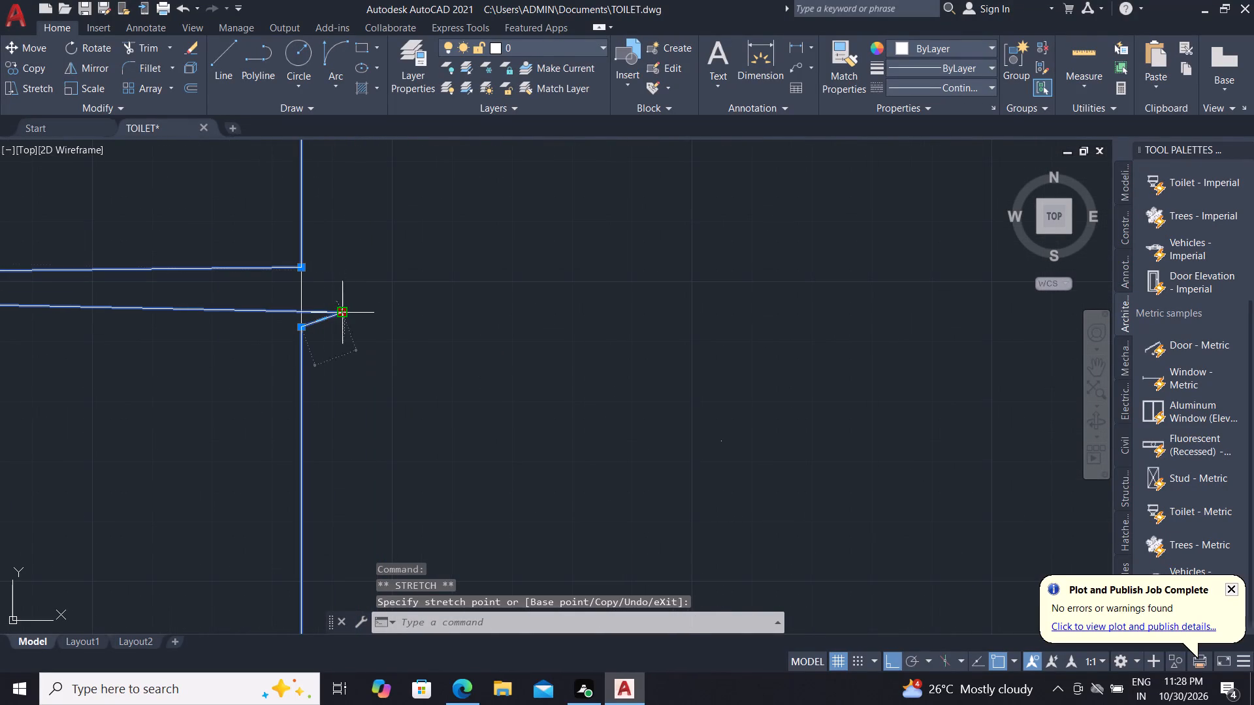
scroll(398, 345, "down", 4)
left_click(770, 428)
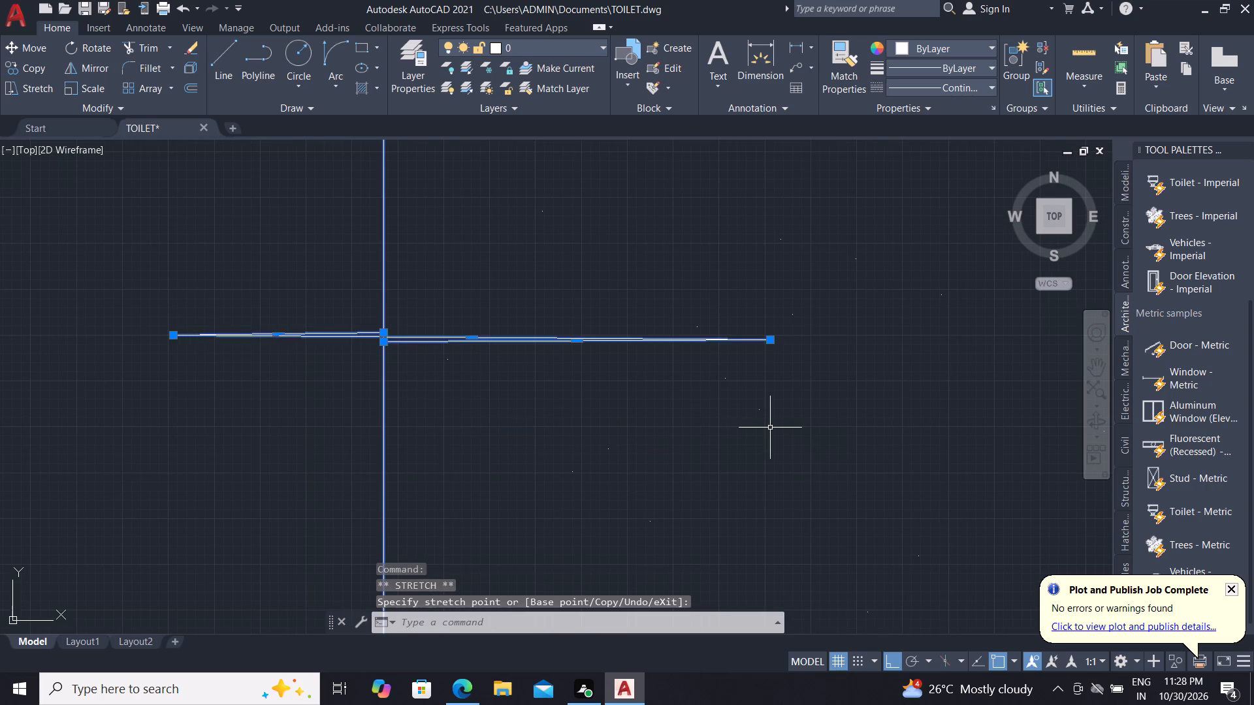
left_click(171, 336)
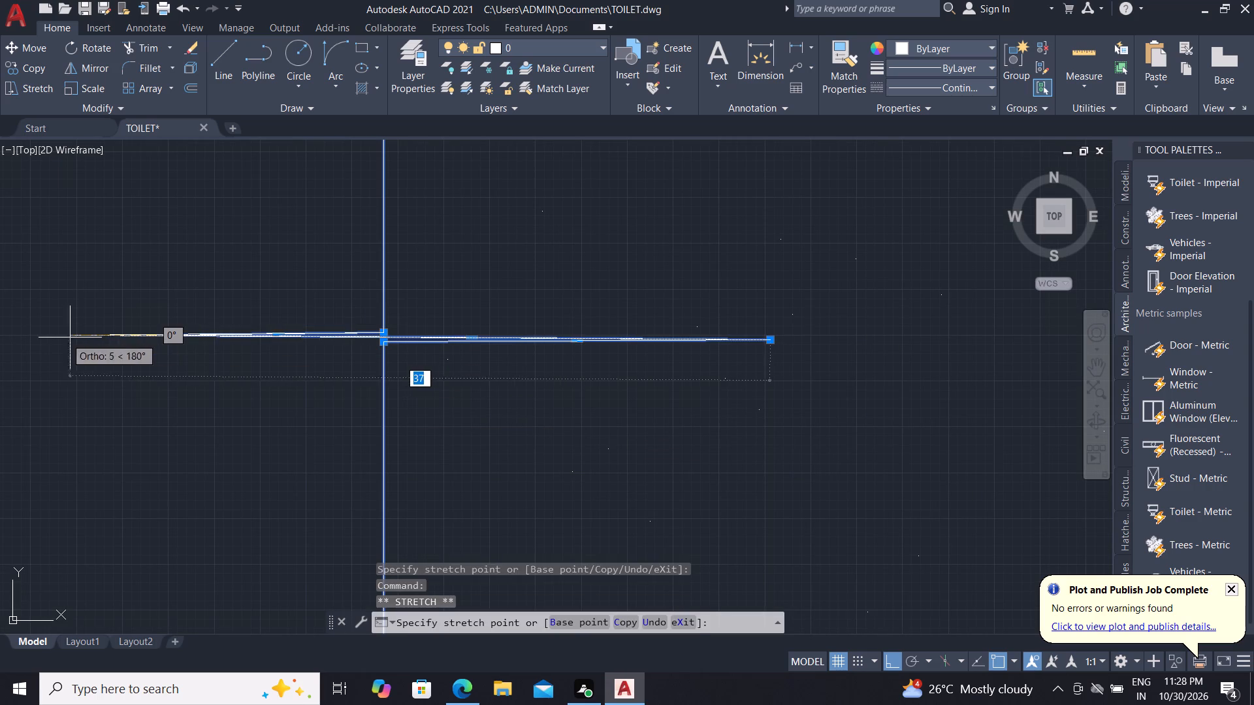
left_click(58, 337)
Stretch the break symbol's upper base point up and its lower base point down along the slab's left end.
left_click(382, 332)
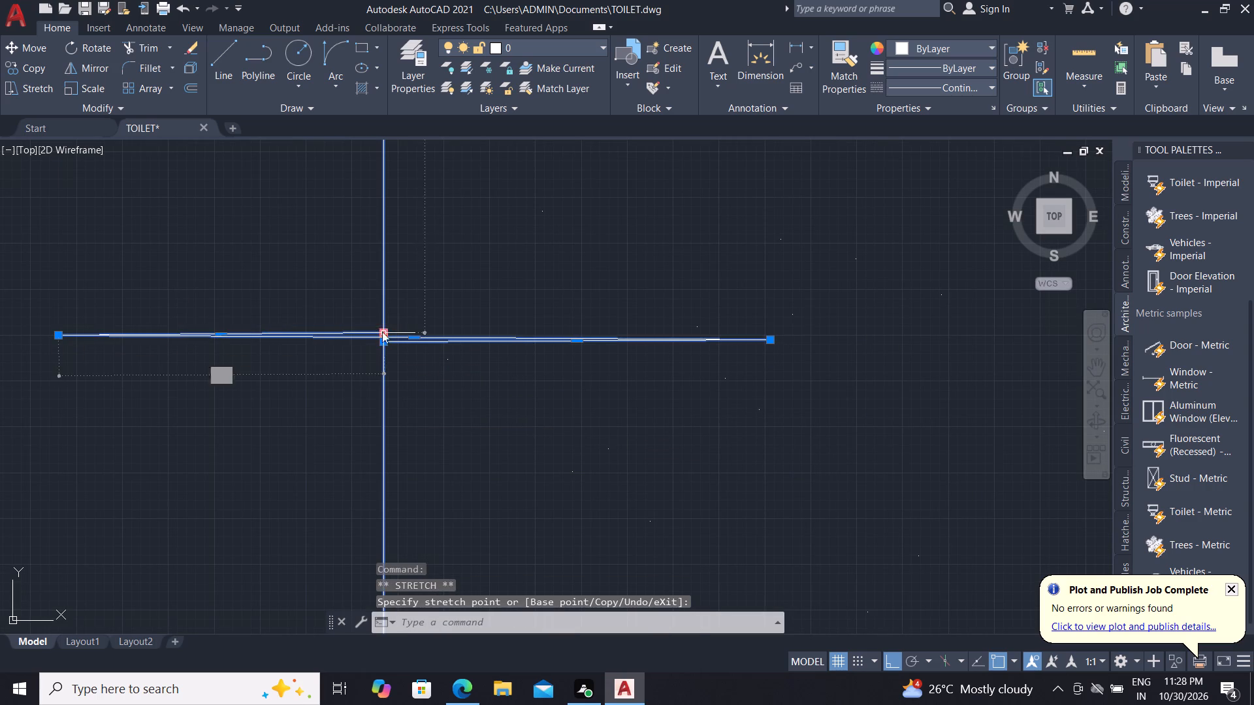
left_click(383, 184)
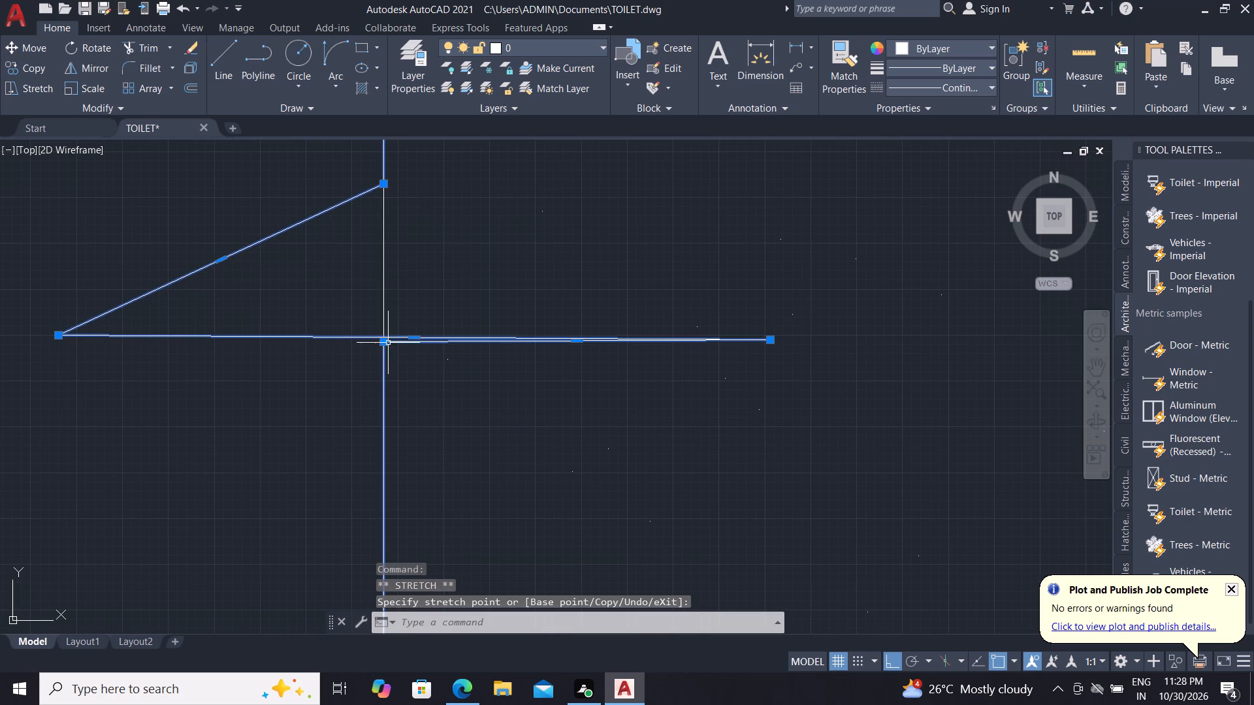
left_click(385, 343)
left_click(387, 484)
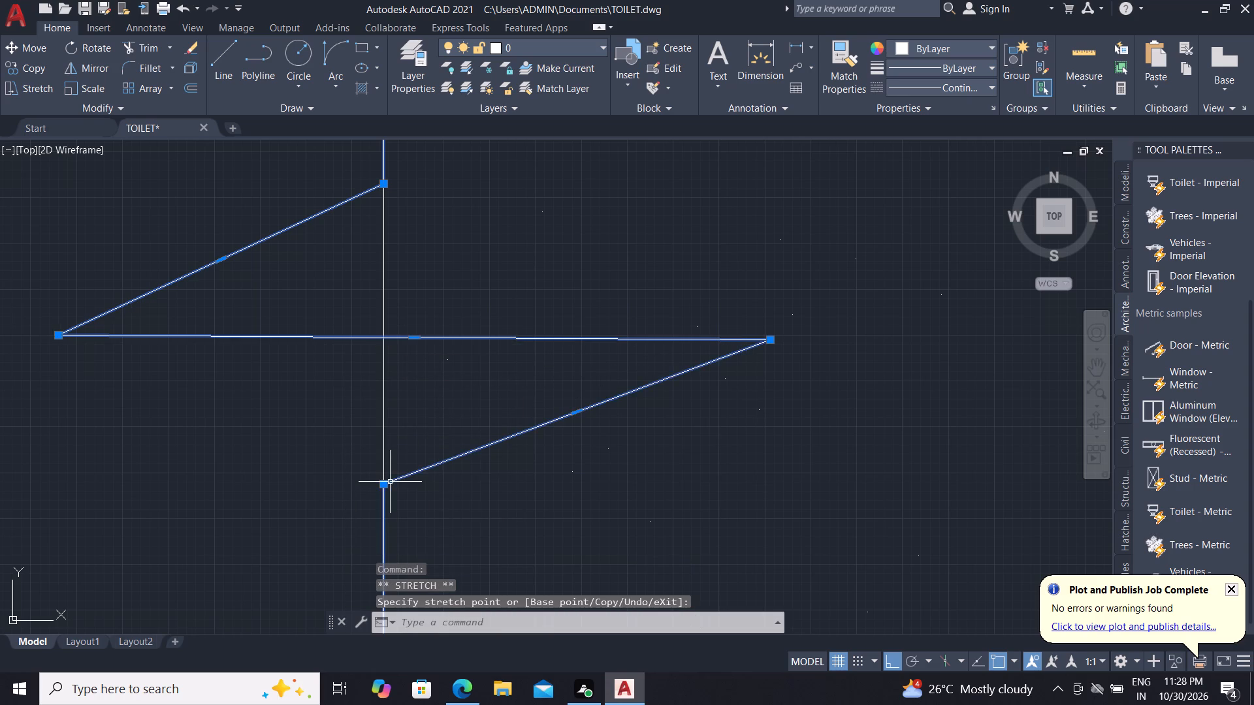
Trim away both pieces of the slab's straight left end line that pass through the enlarged break symbol.
key("Escape")
type("TR")
key("space")
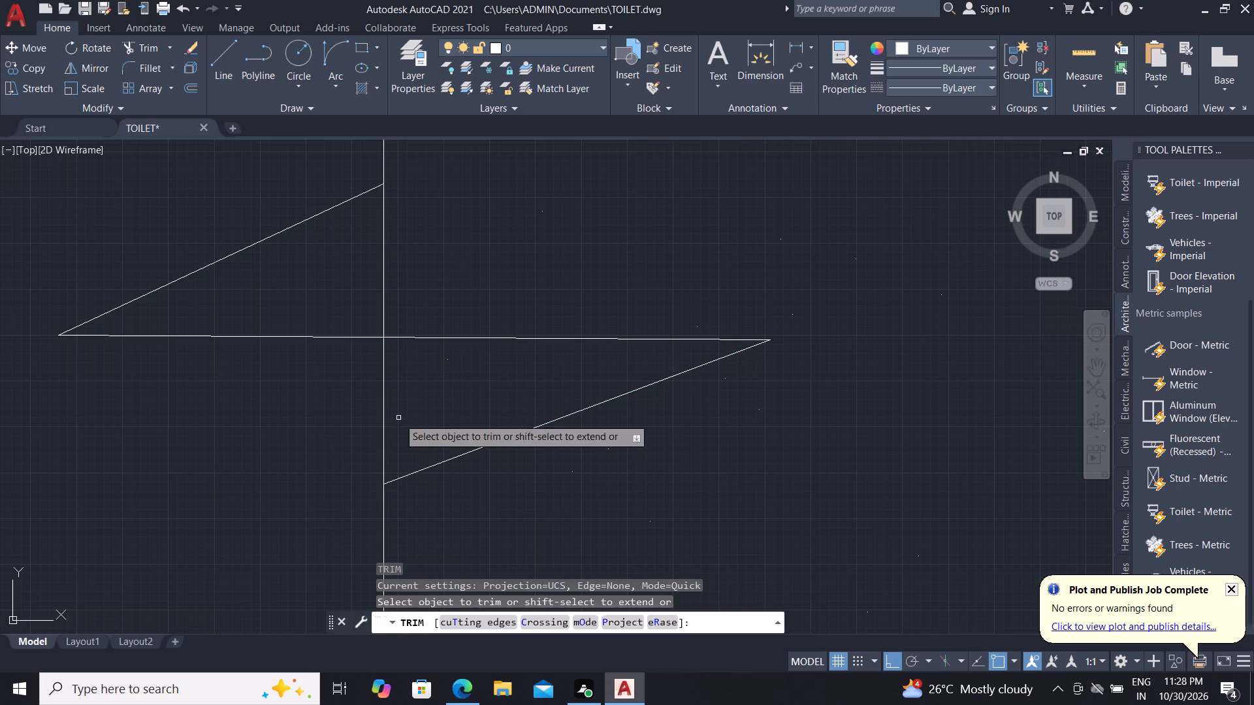
left_click(385, 406)
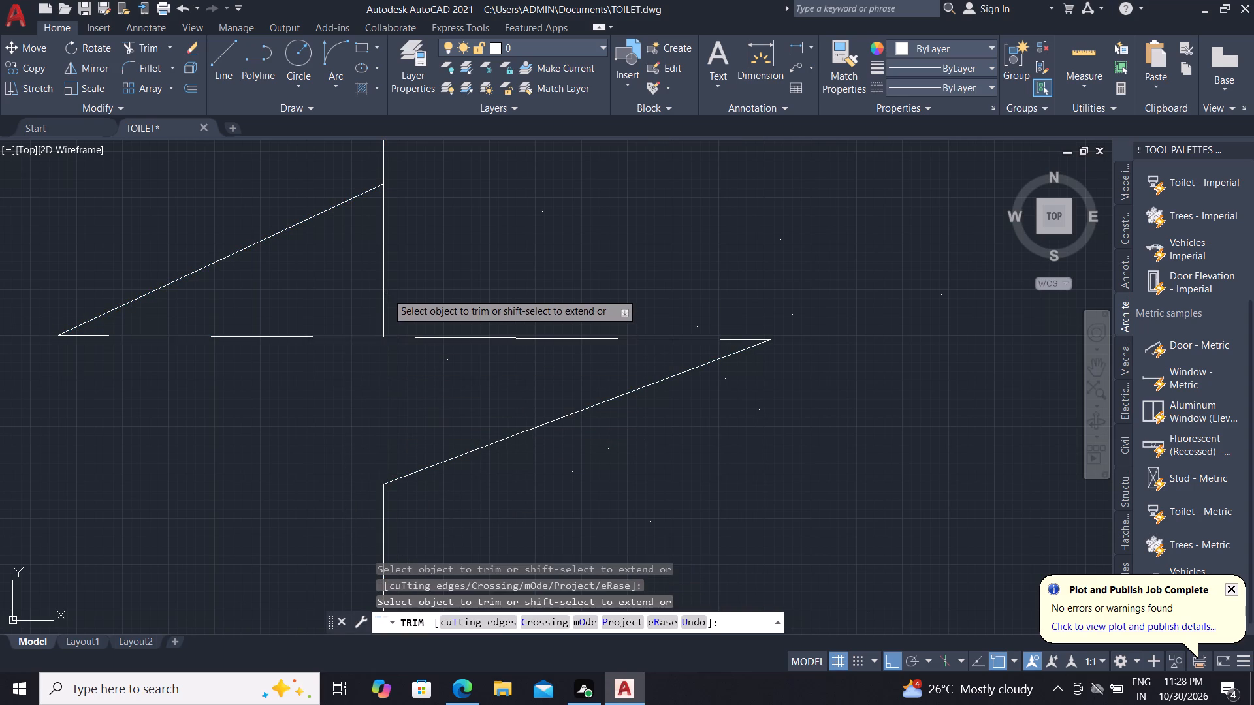
left_click(385, 292)
key("Escape")
Add a break line along the same slab's right end, from top to bottom corner, with its symbol at the midpoint.
scroll(253, 406, "down", 6)
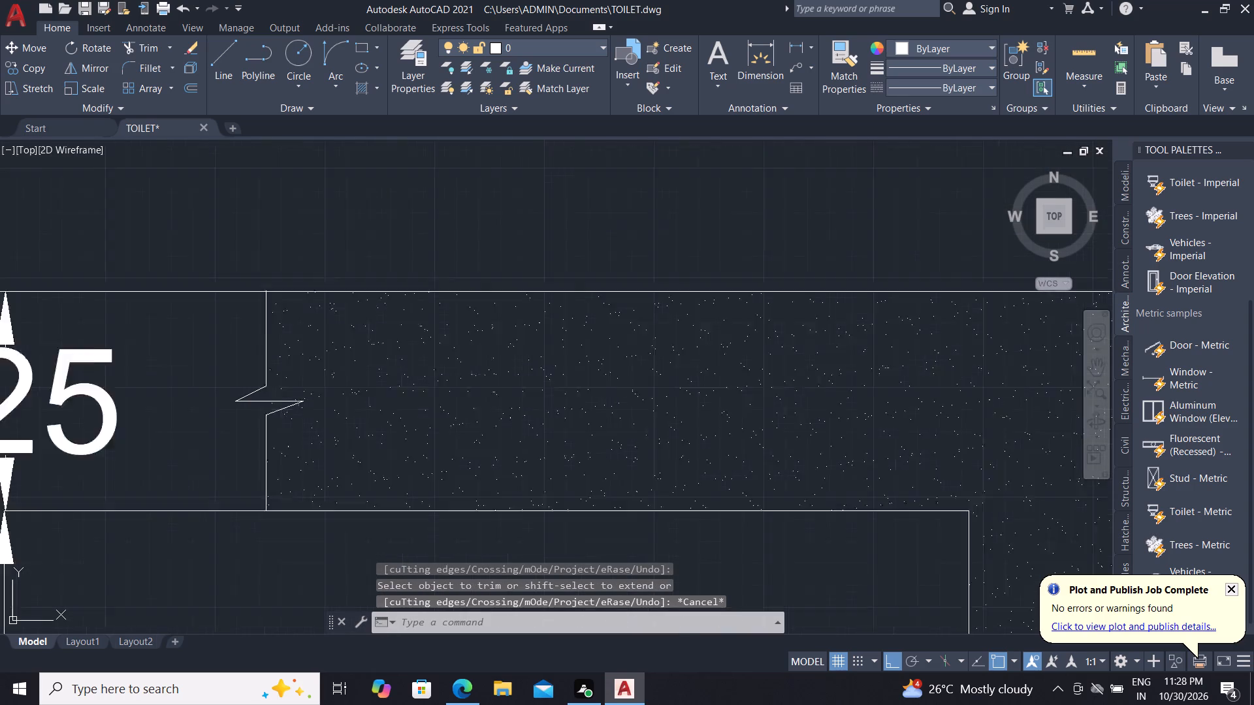
scroll(253, 411, "down", 1)
scroll(190, 430, "down", 1)
scroll(108, 313, "down", 2)
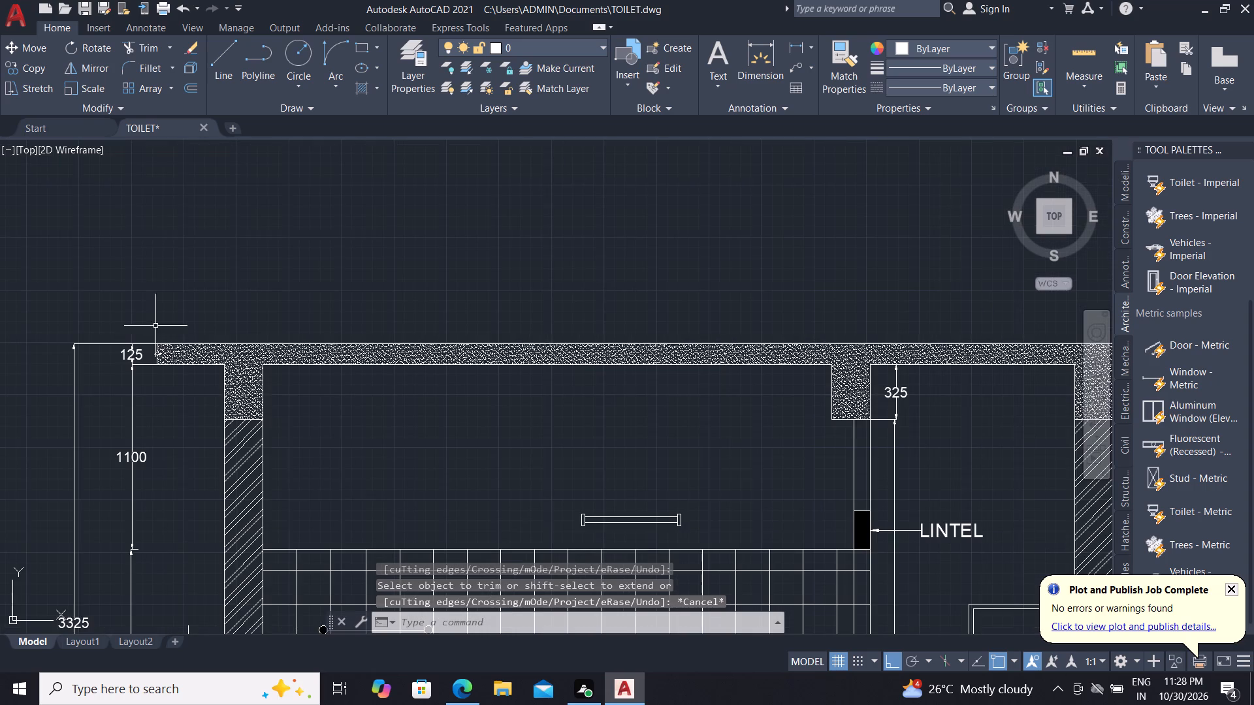
scroll(76, 347, "down", 1)
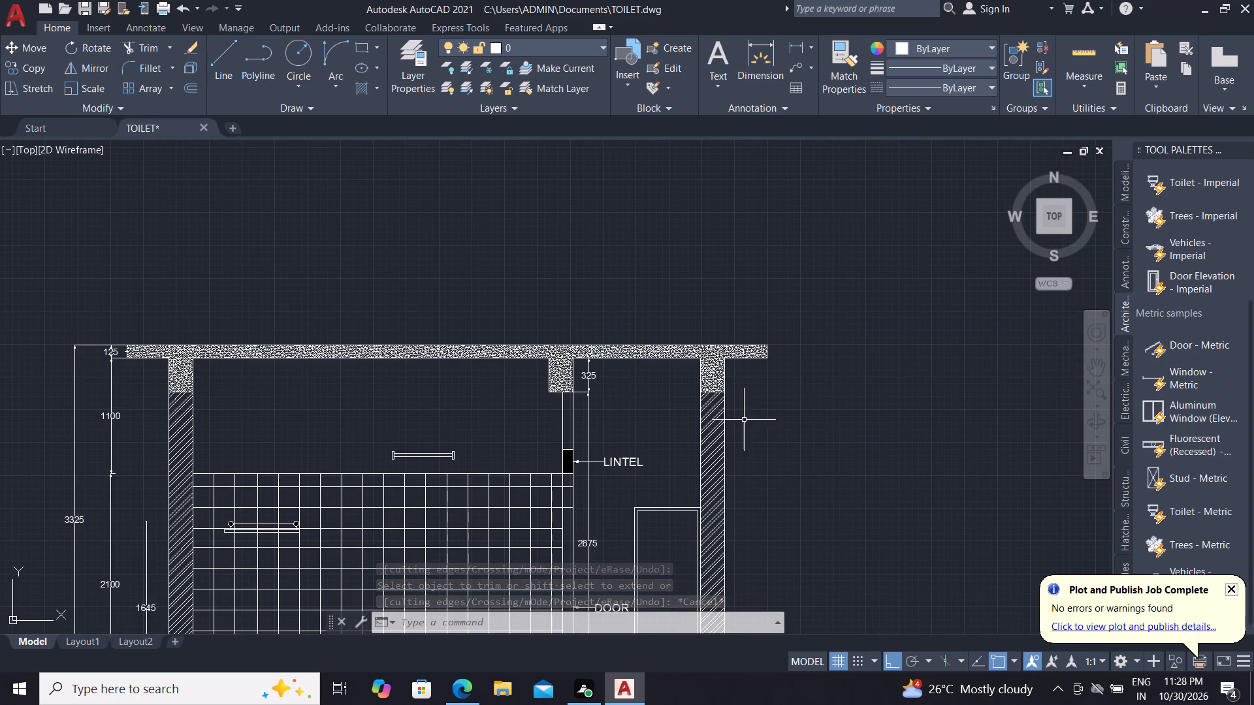
scroll(773, 334, "up", 3)
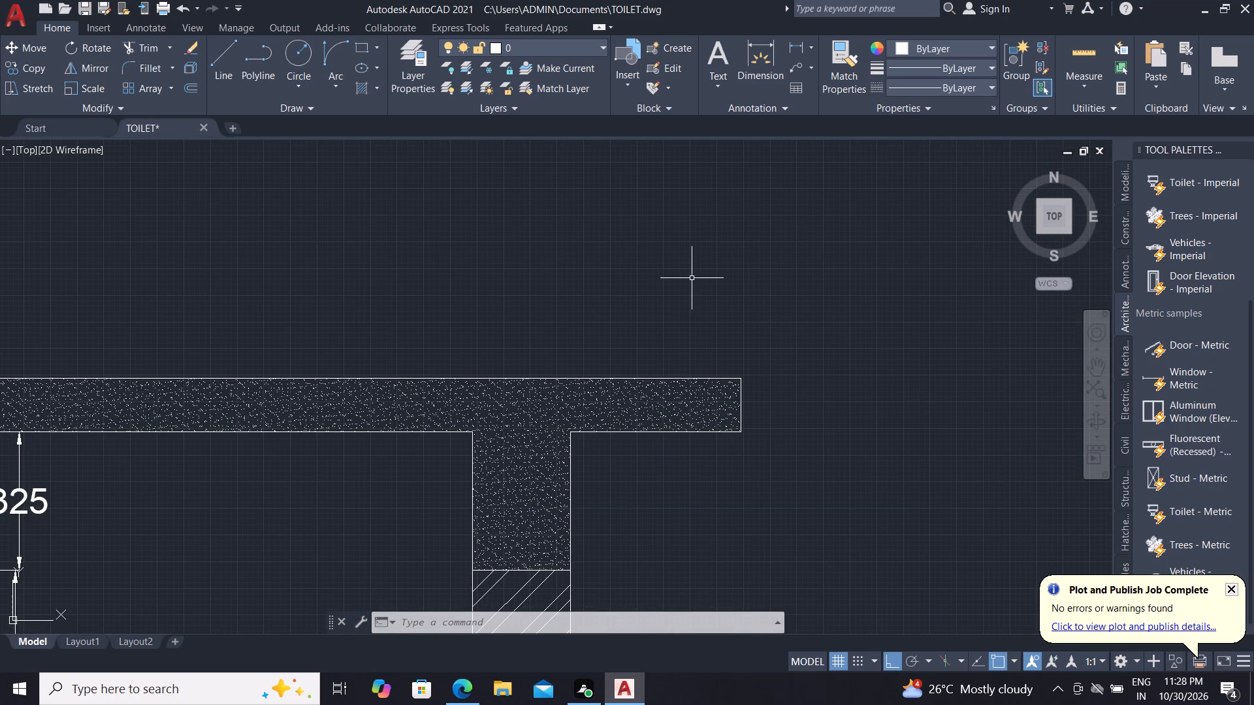
key("b")
key("r")
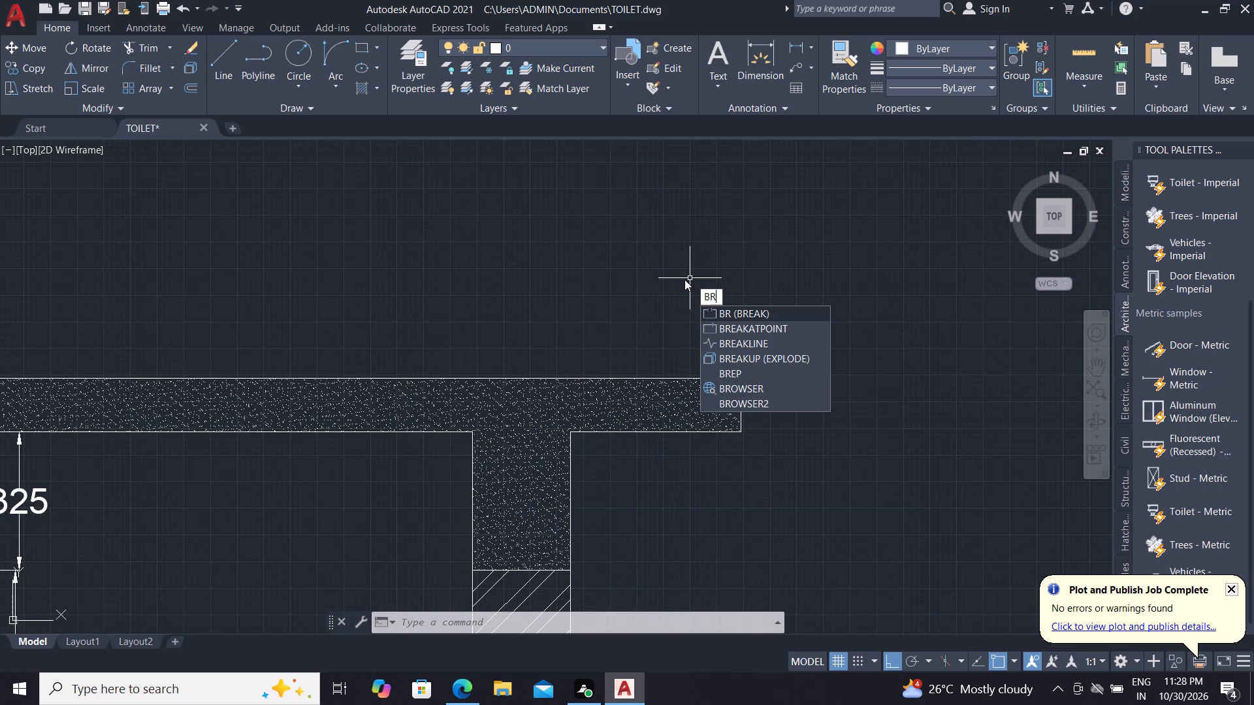
left_click(746, 341)
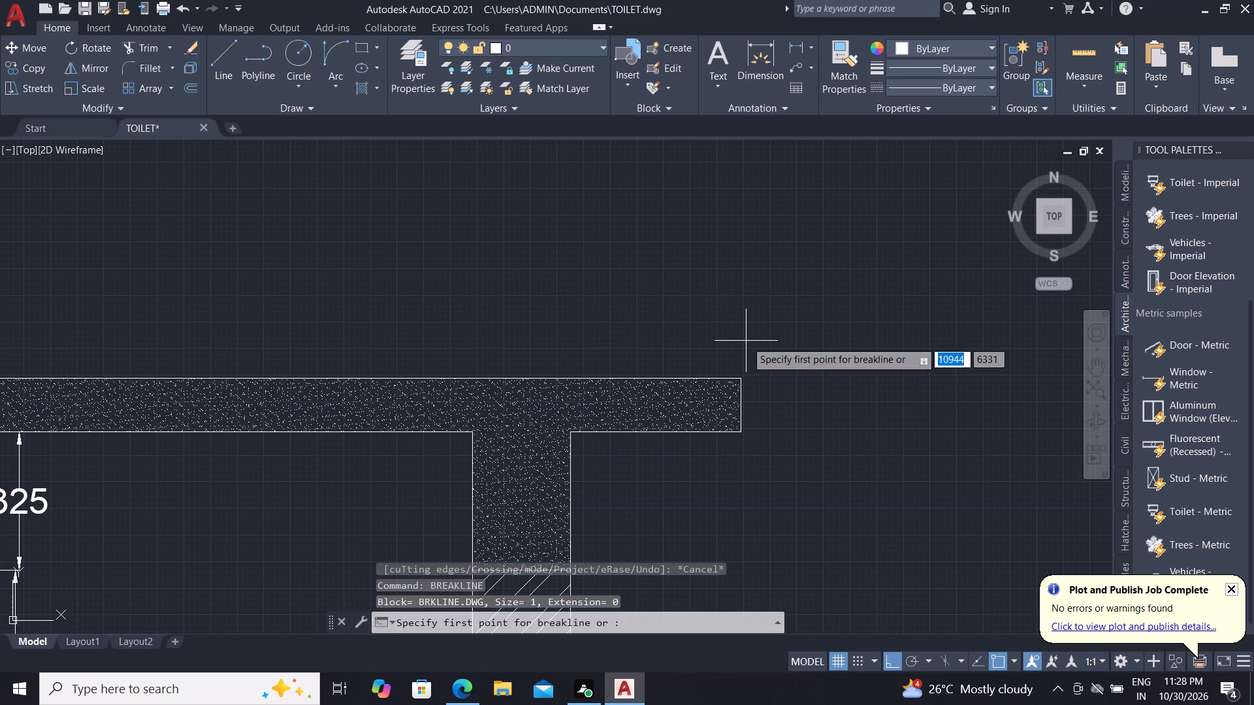
left_click(739, 377)
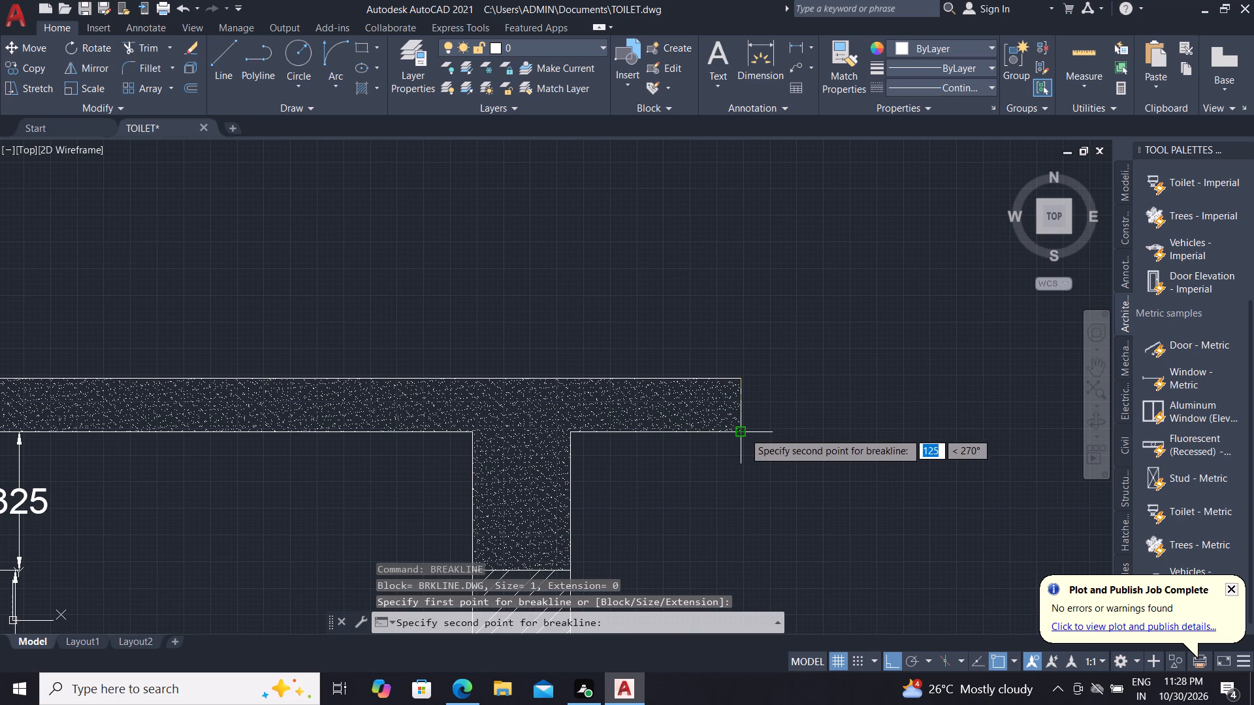
left_click(743, 432)
left_click(741, 405)
Stretch the right-end break symbol's right and left tips outward until the zigzag is about 20 units wide.
scroll(744, 405, "up", 2)
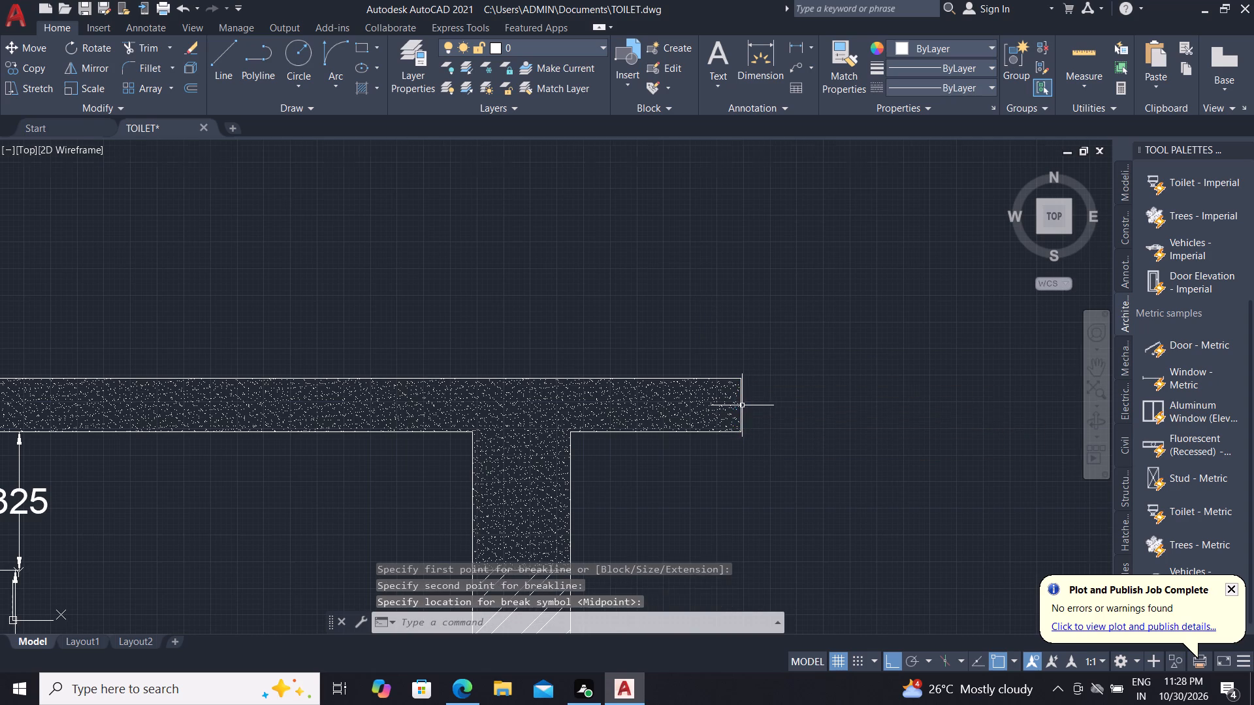
scroll(743, 405, "up", 5)
scroll(598, 402, "up", 3)
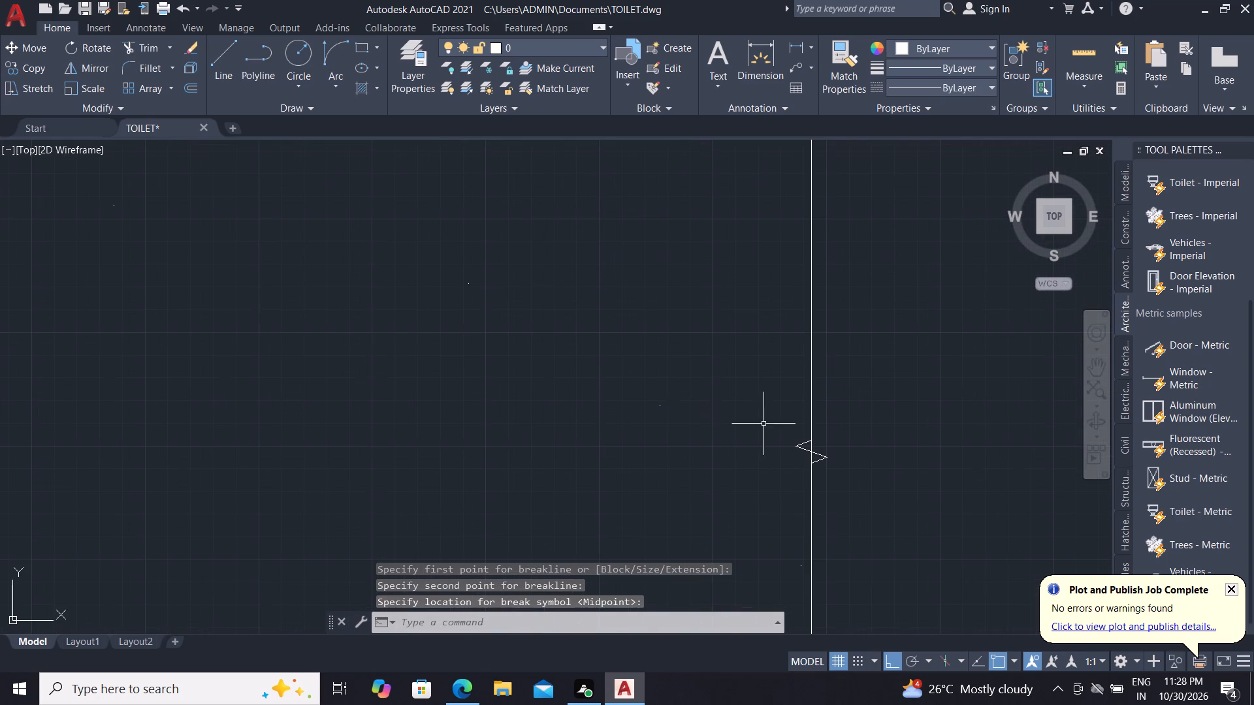
scroll(266, 310, "down", 2)
scroll(477, 361, "up", 3)
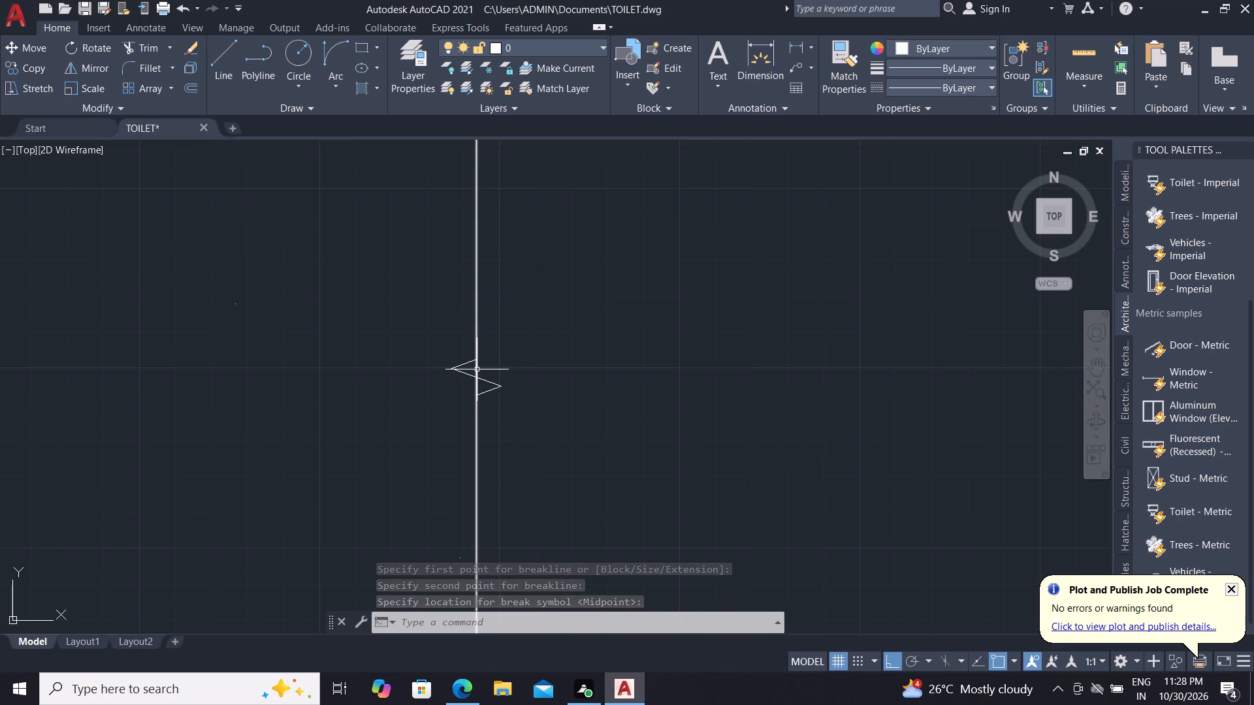
left_click(477, 377)
left_click(504, 386)
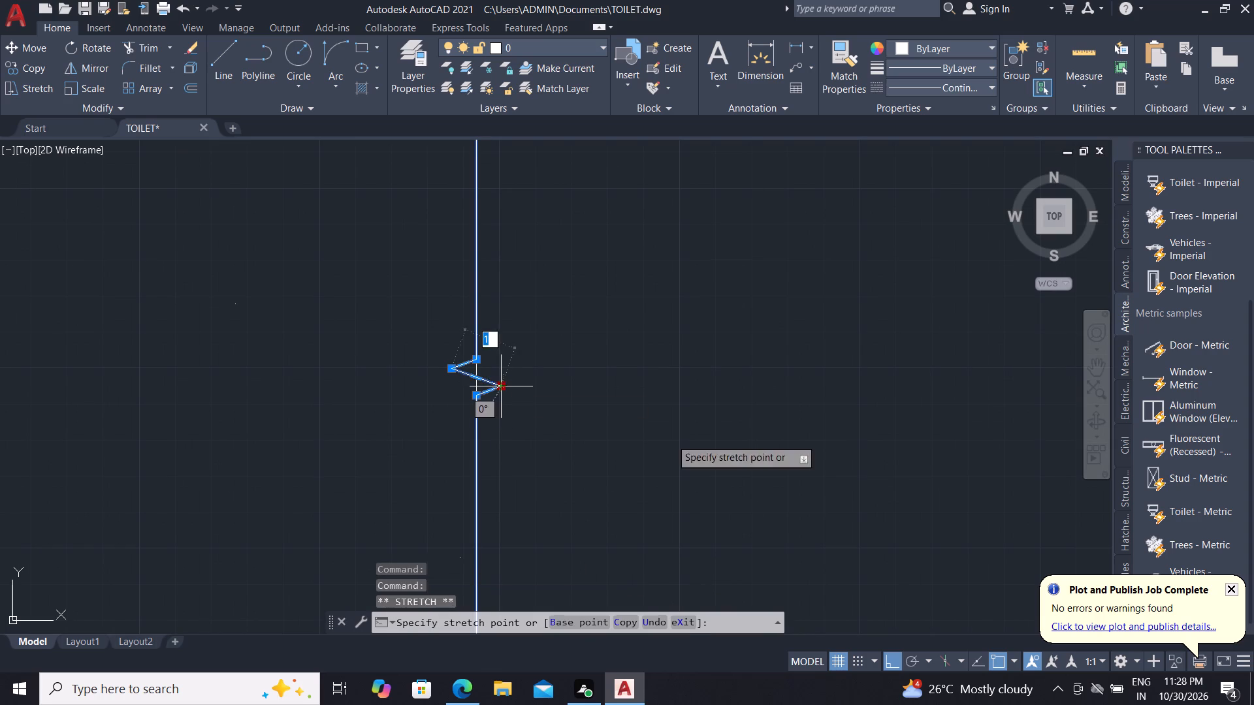
left_click(1003, 497)
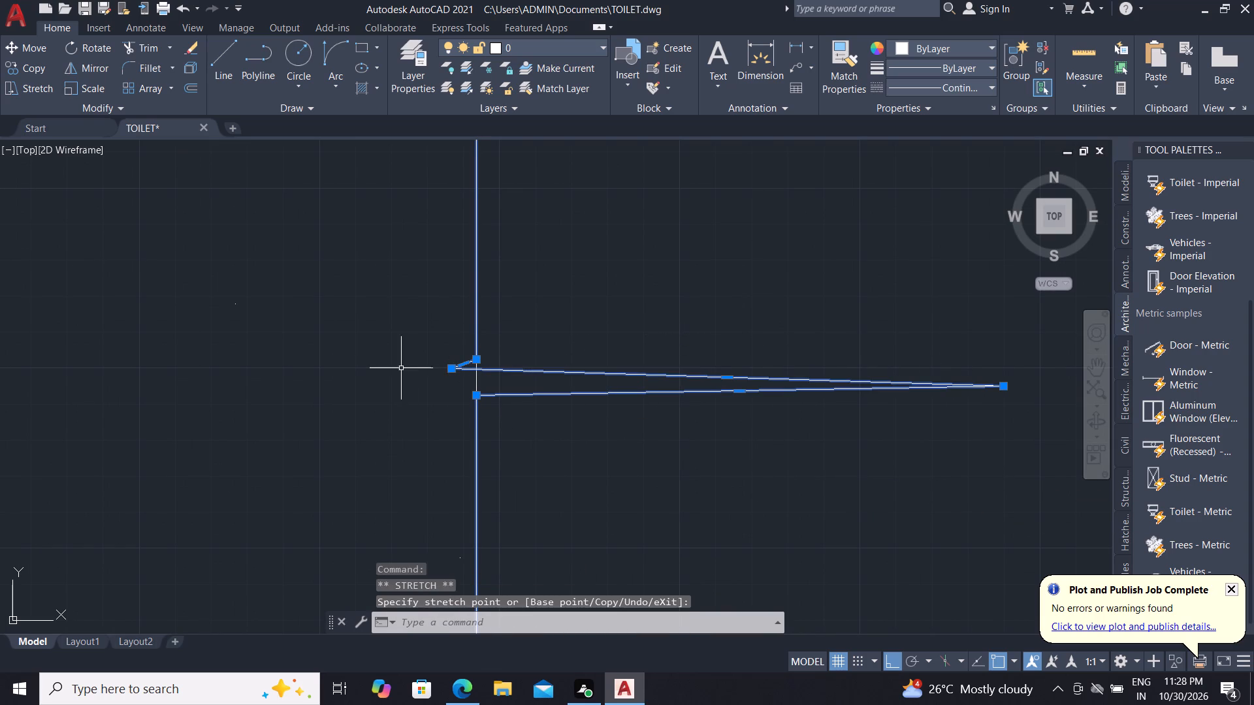
left_click(453, 368)
scroll(442, 386, "down", 2)
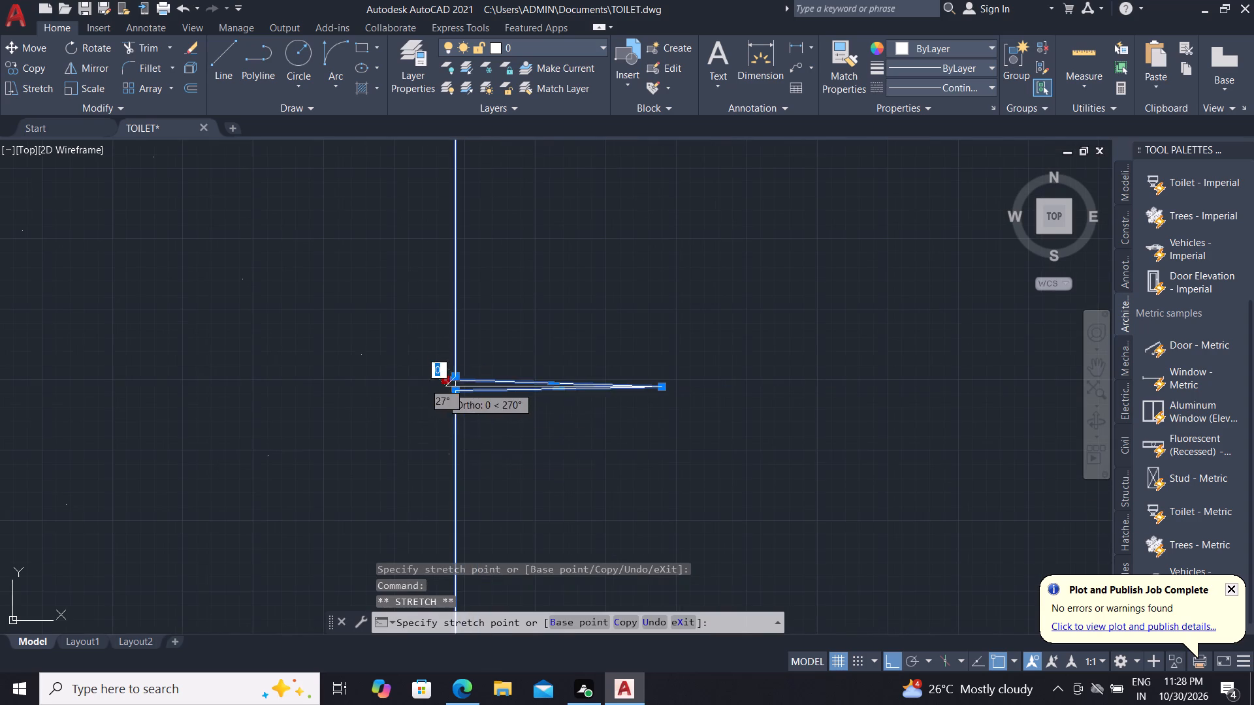
left_click(181, 360)
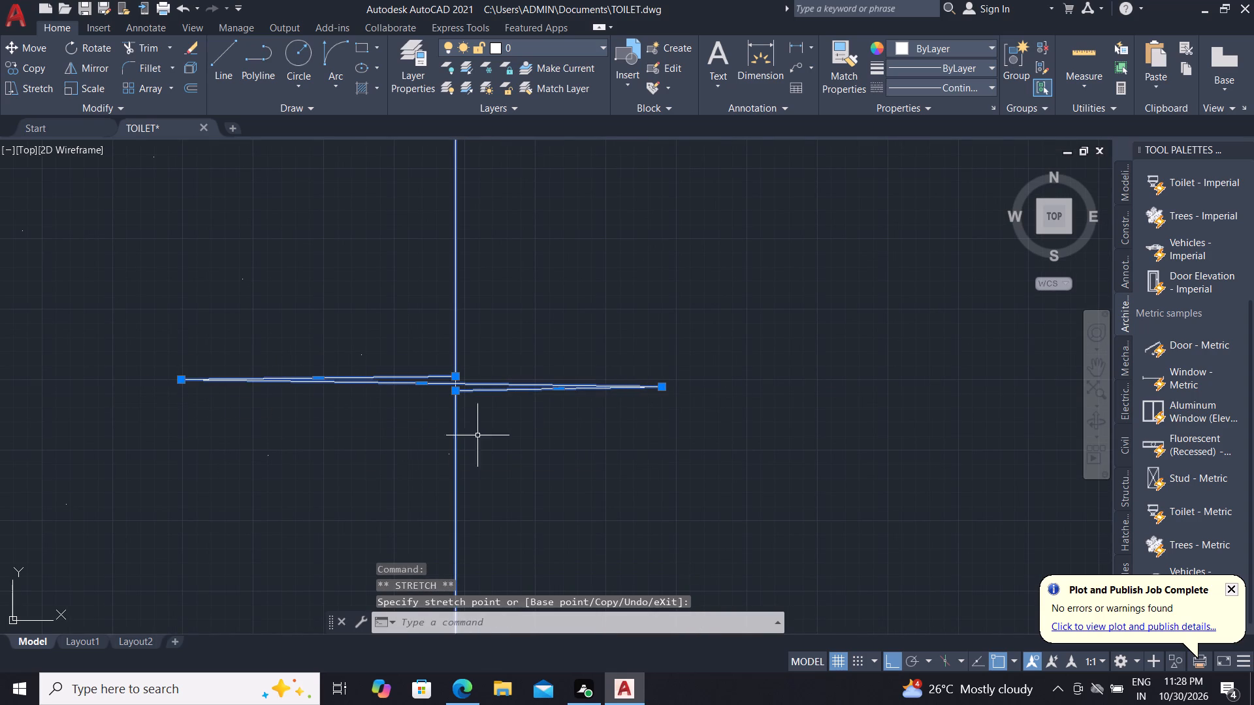
left_click(663, 384)
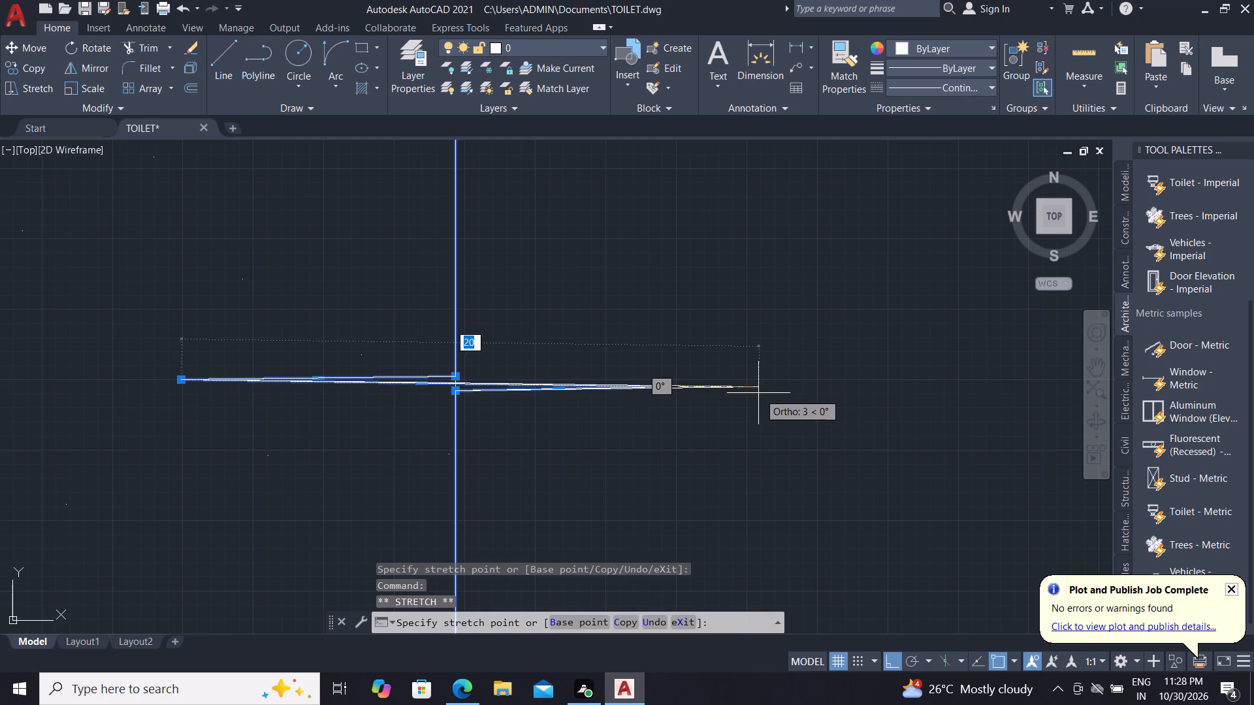
left_click(760, 393)
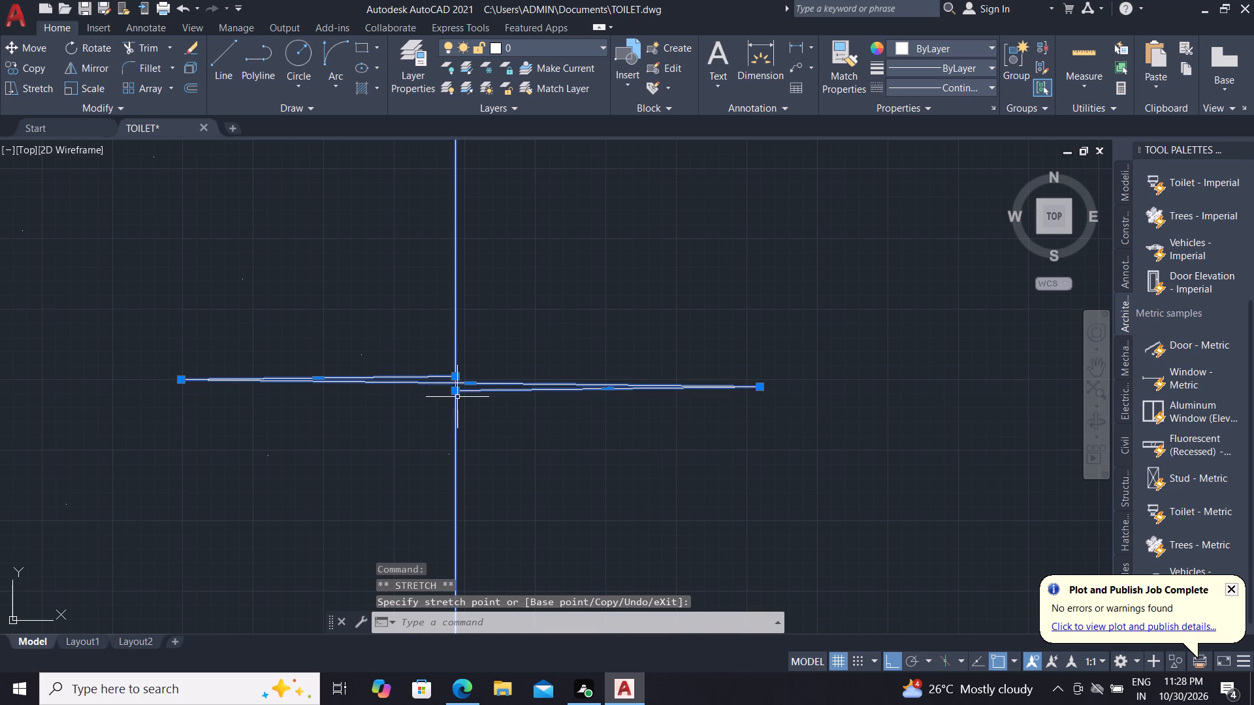
Stretch the right-end break symbol's lower base point down and its upper base point up along the slab's right end.
left_click(454, 390)
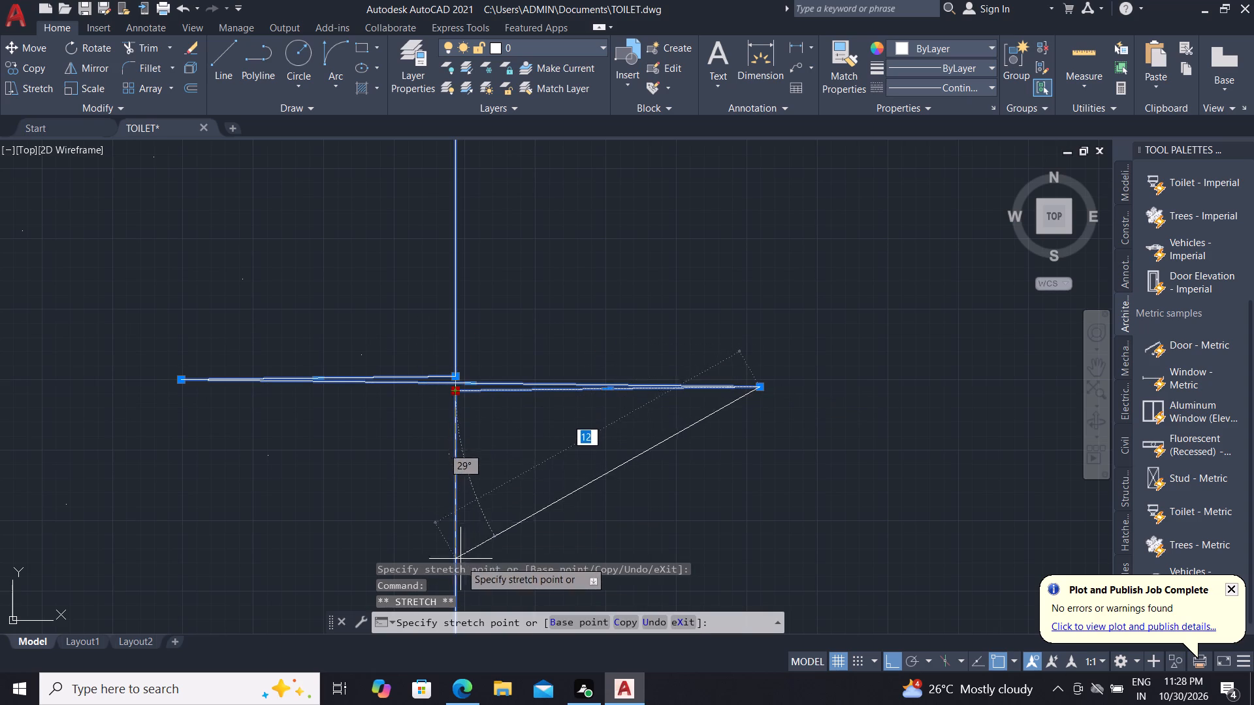
left_click(456, 606)
left_click(460, 375)
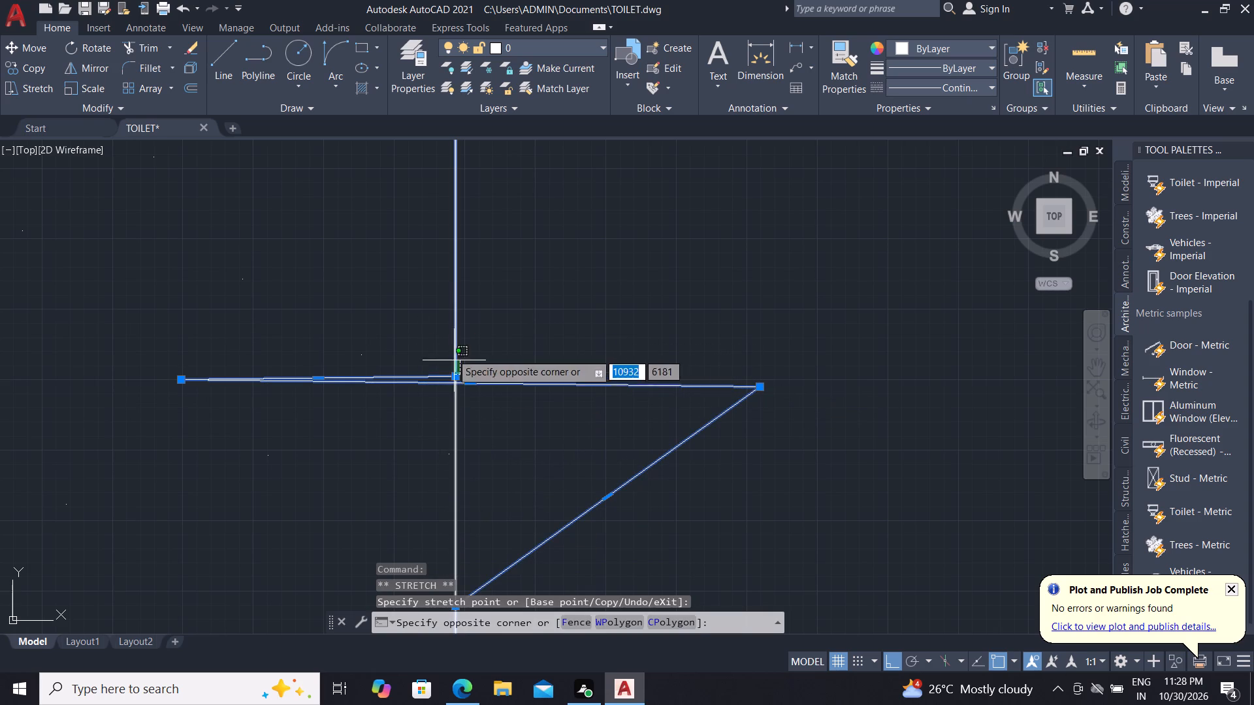
left_click(464, 370)
left_click(458, 377)
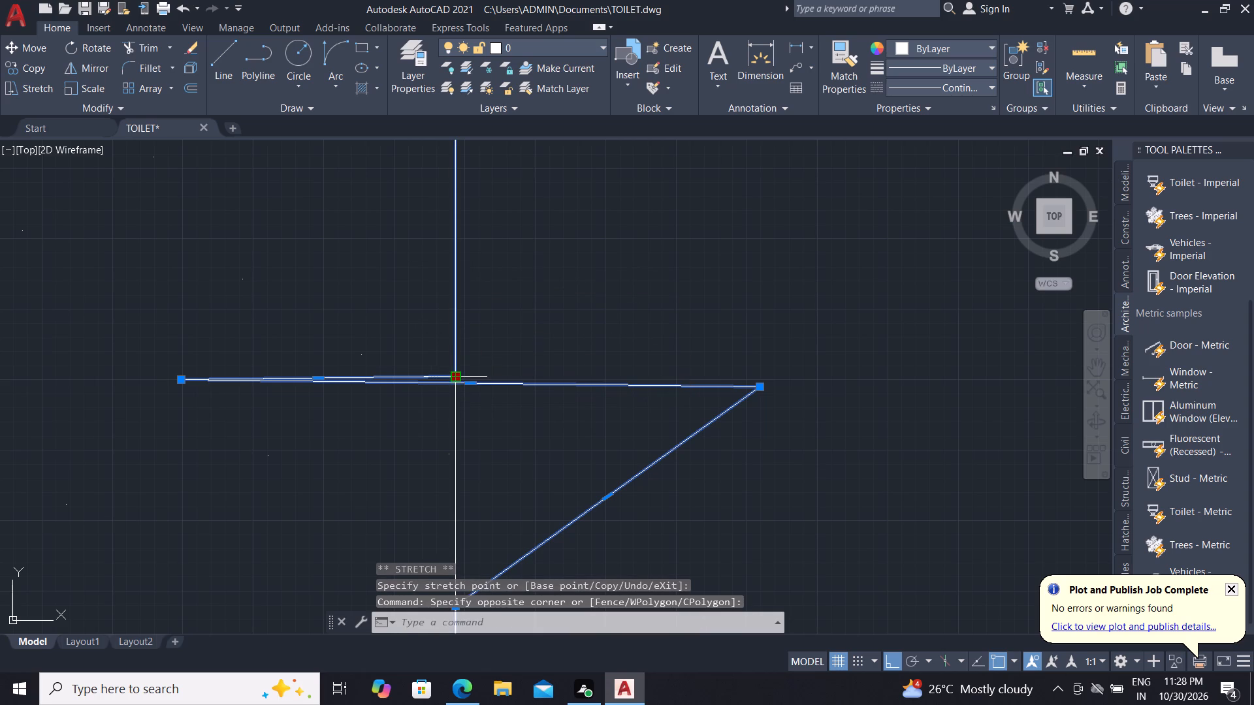
left_click(461, 163)
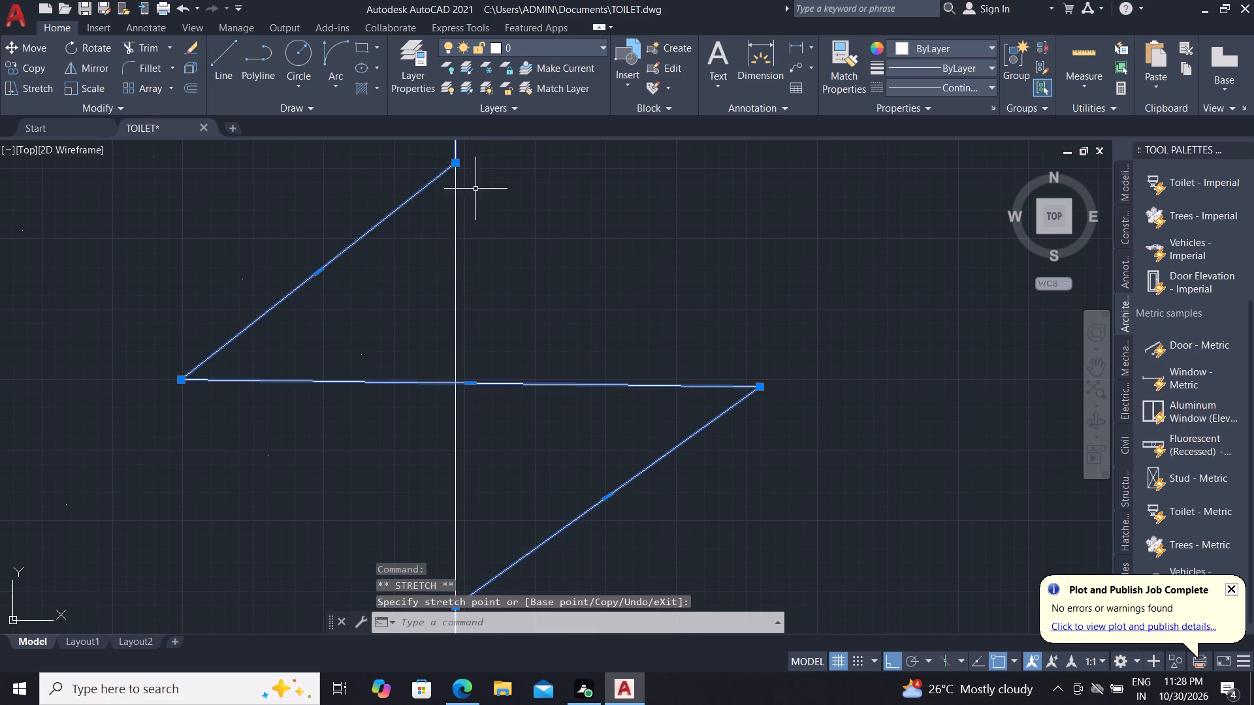
key("Escape")
Trim away both pieces of the slab's straight right end line that pass through the enlarged break symbol.
scroll(564, 360, "down", 2)
type("TR")
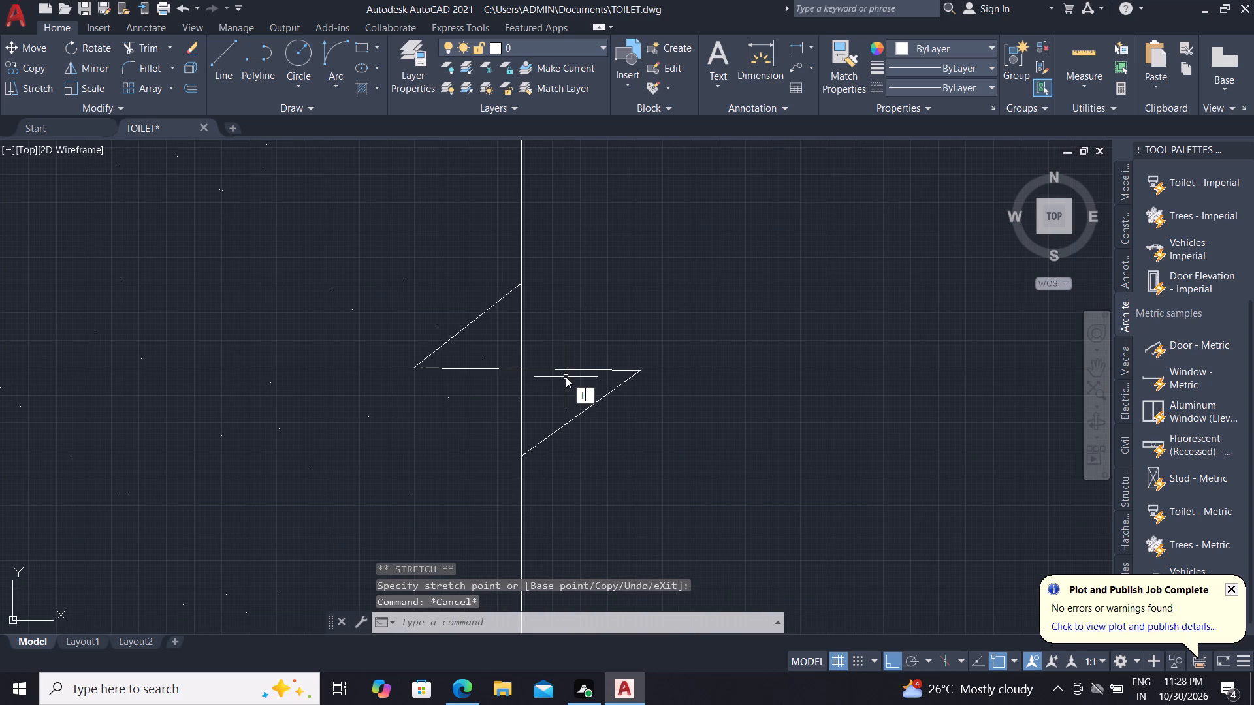
key("space")
left_click(519, 321)
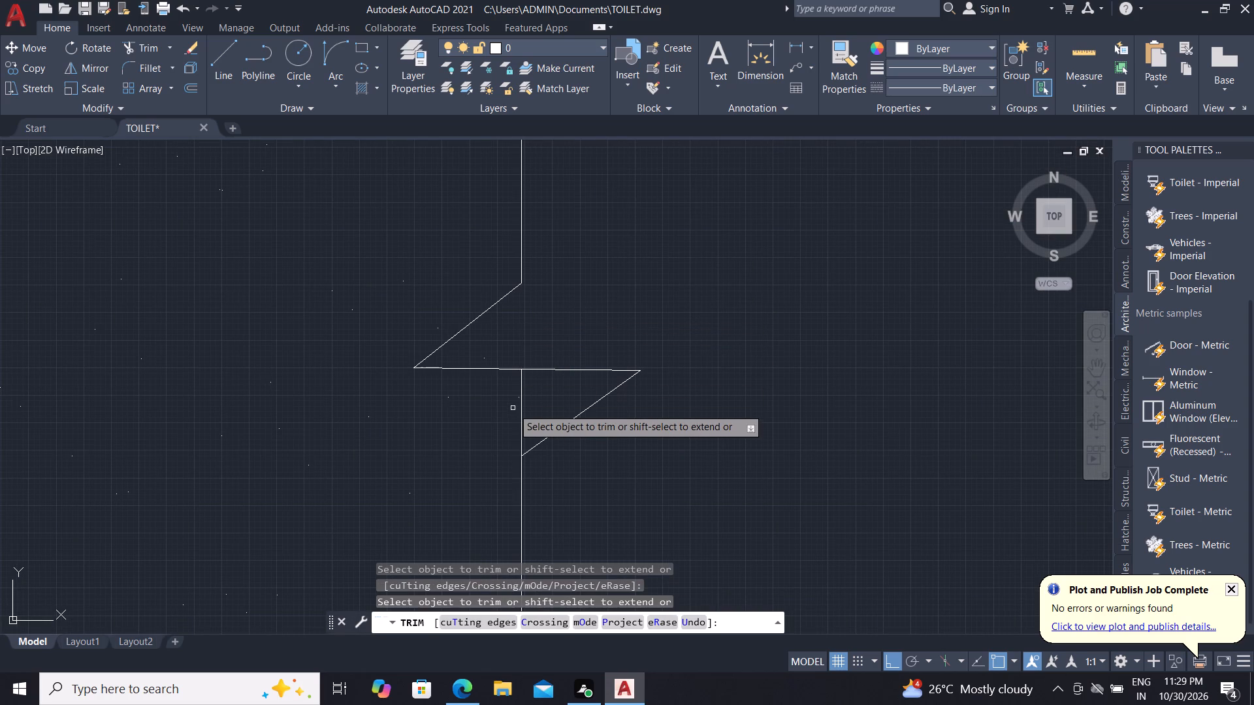
left_click(522, 409)
key("Escape")
Save the drawing as TOILET in the Documents folder in AutoCAD 2018 format, replacing the existing file.
scroll(498, 417, "down", 6)
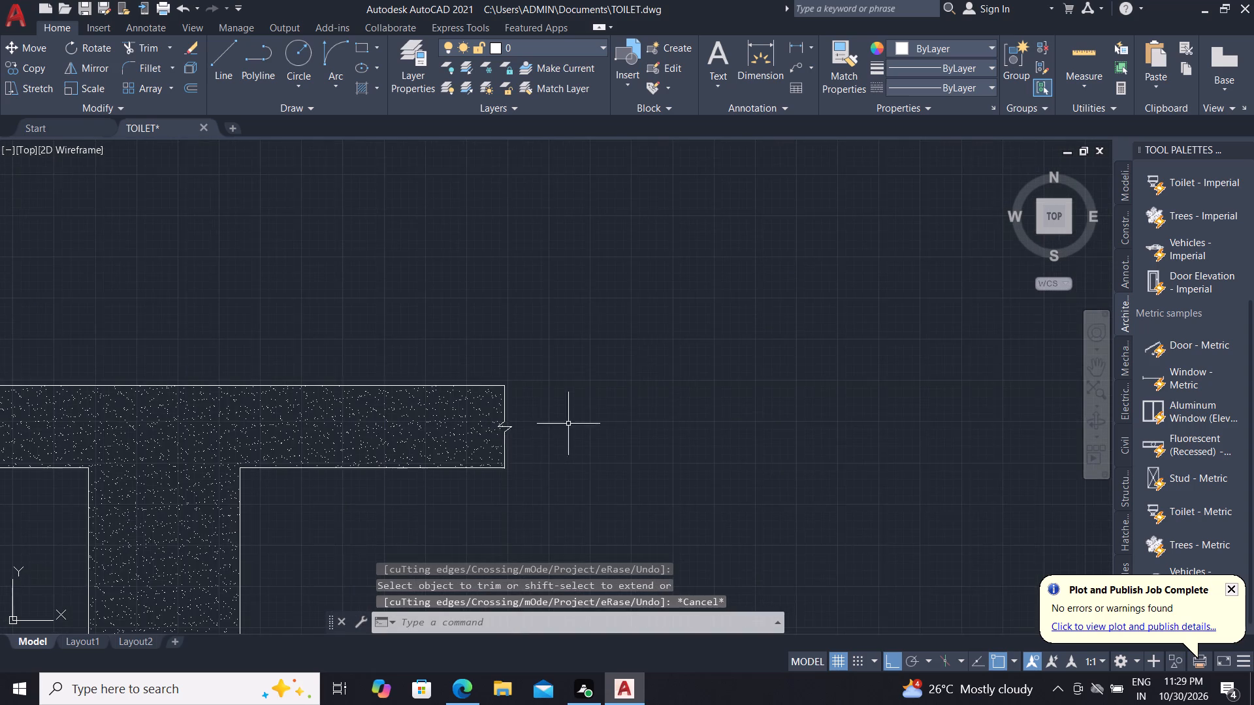
scroll(610, 398, "down", 2)
scroll(697, 360, "down", 6)
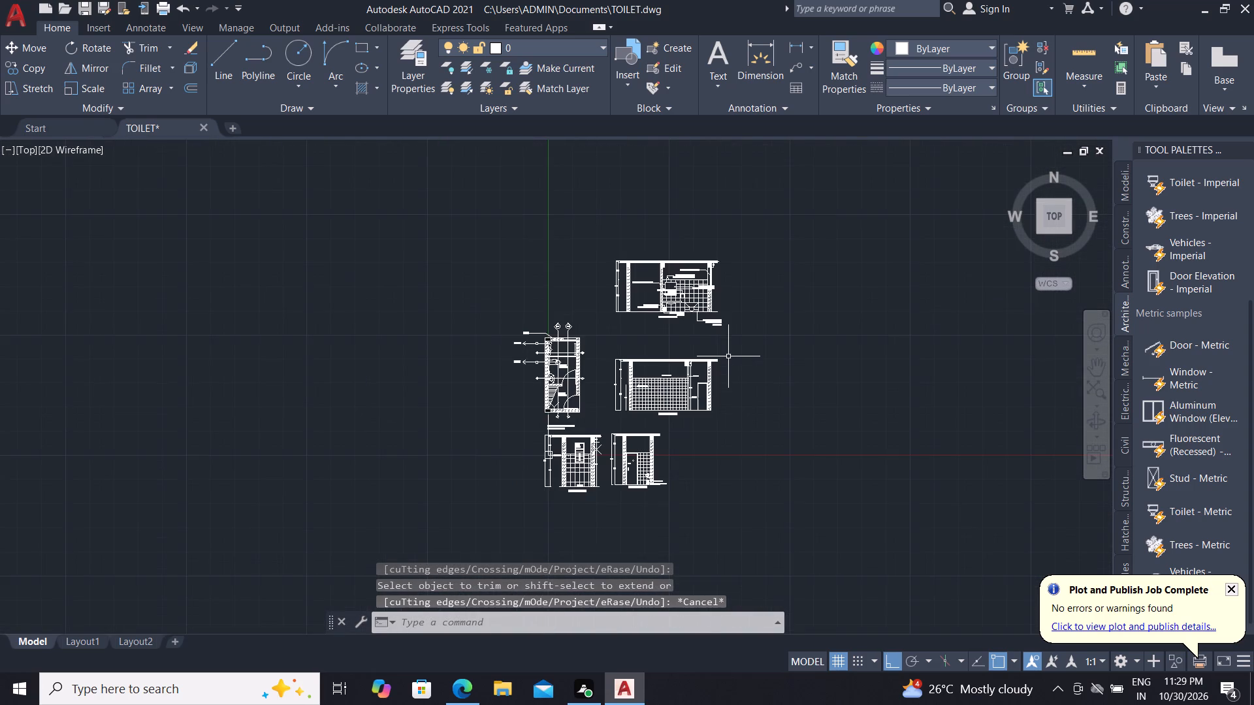
left_click(106, 5)
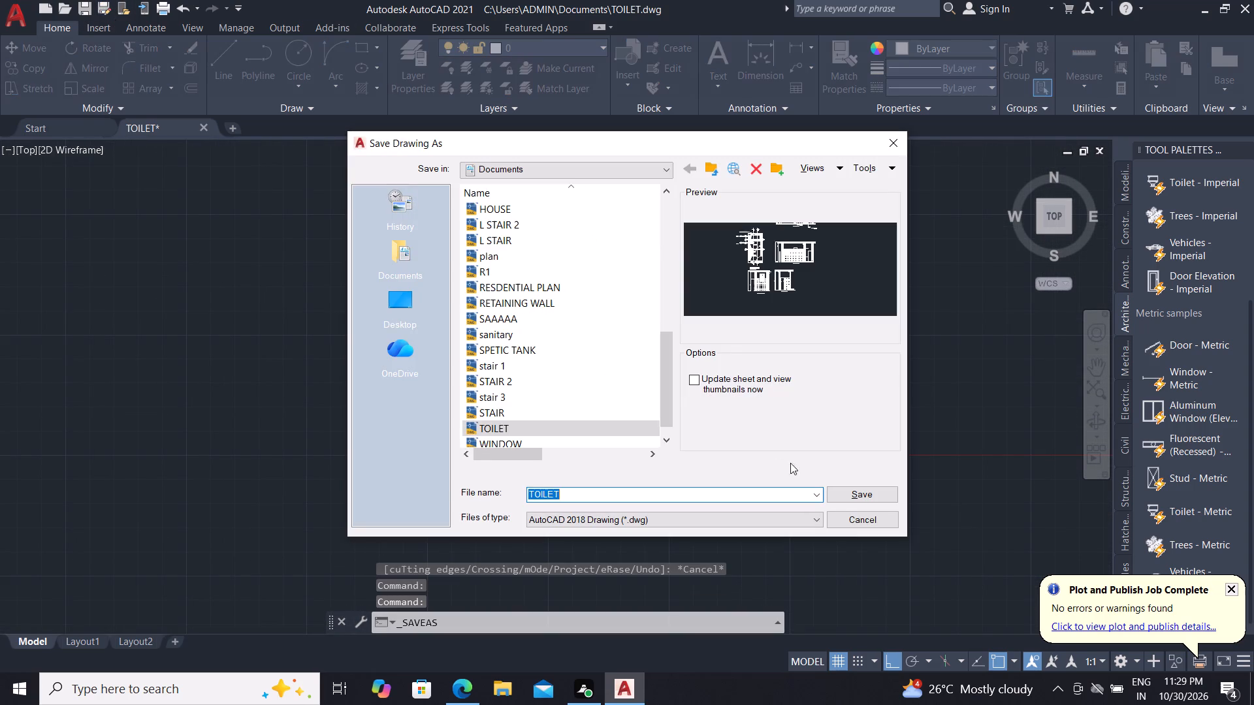
left_click(841, 491)
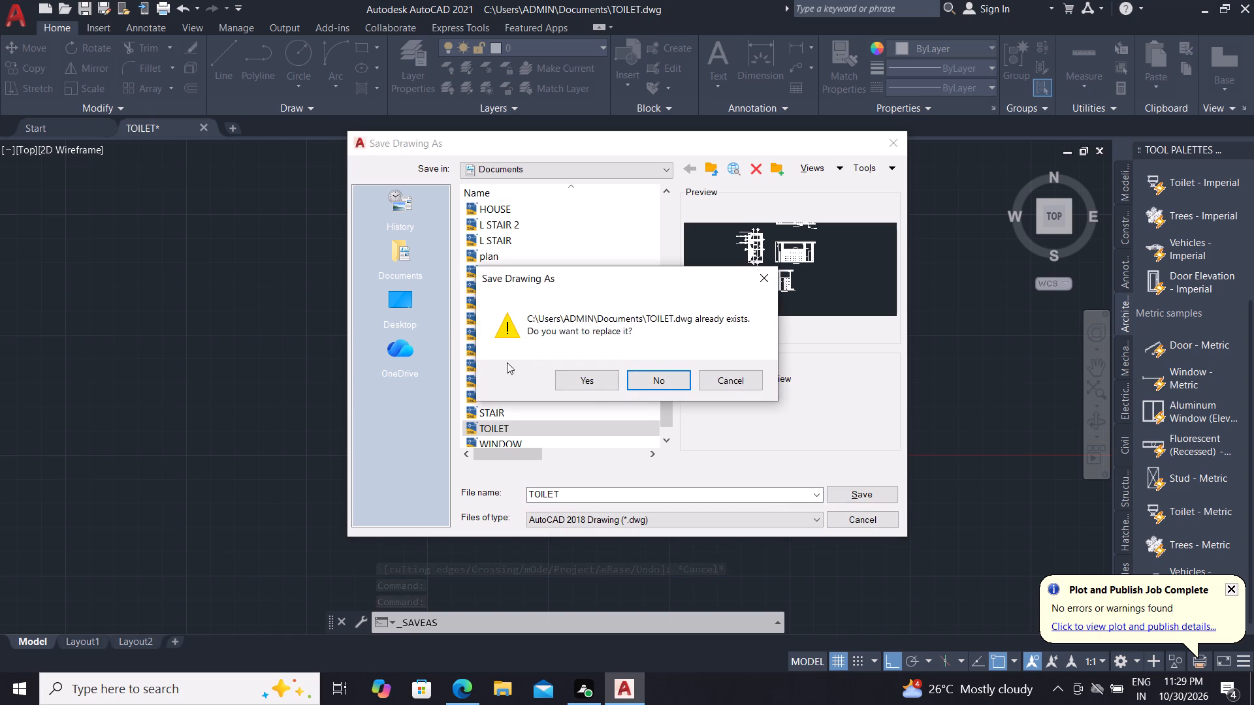
left_click(588, 379)
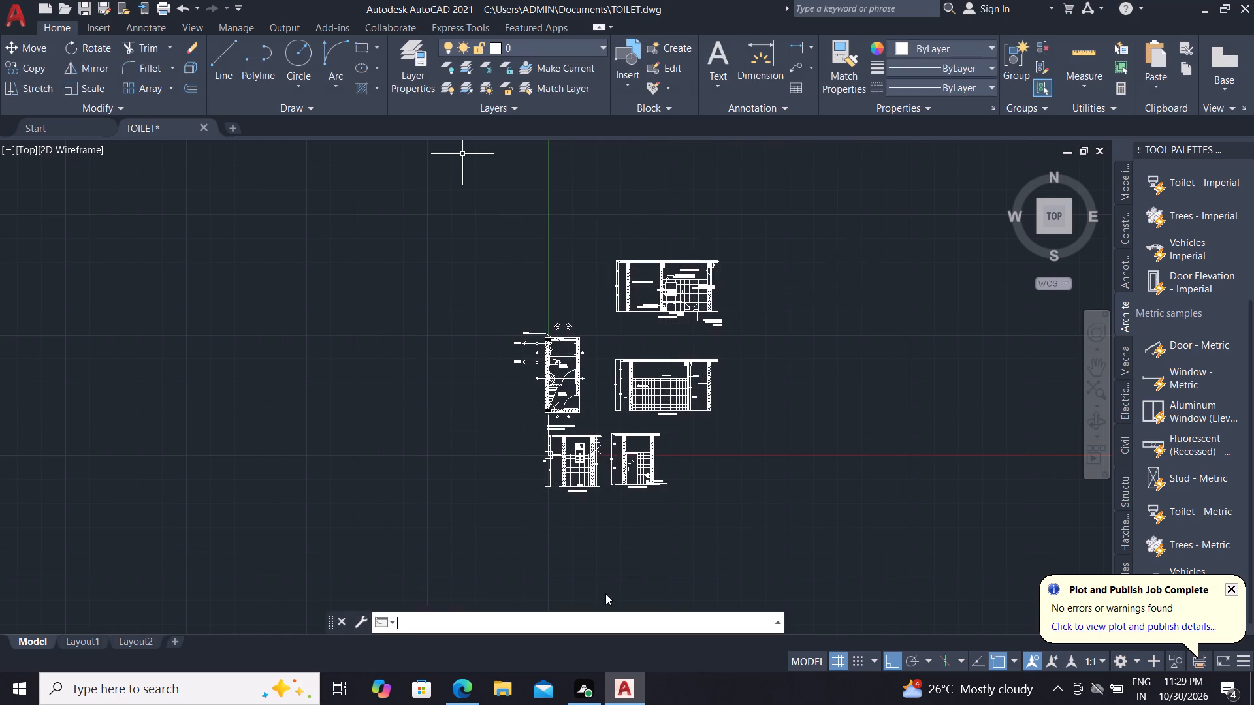
Query the drawing's log file path and name with the LOGFILENAME variable.
left_click(588, 623)
type("LO")
key("g")
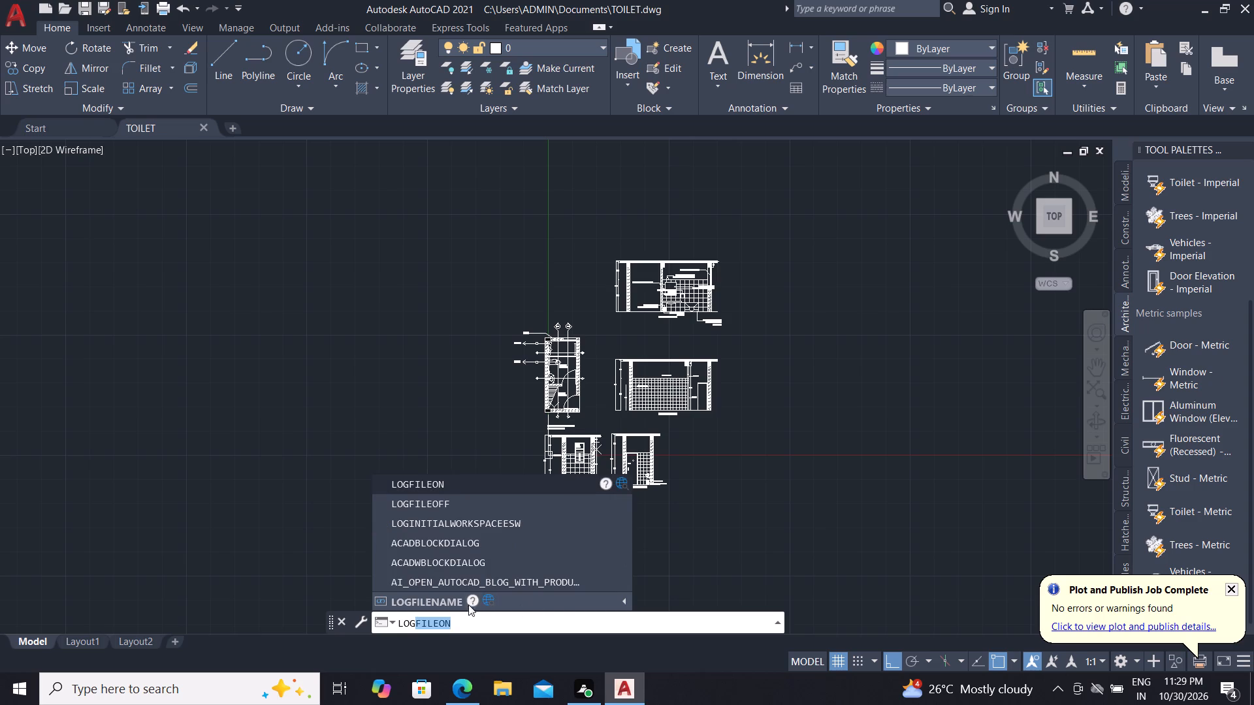
left_click(427, 601)
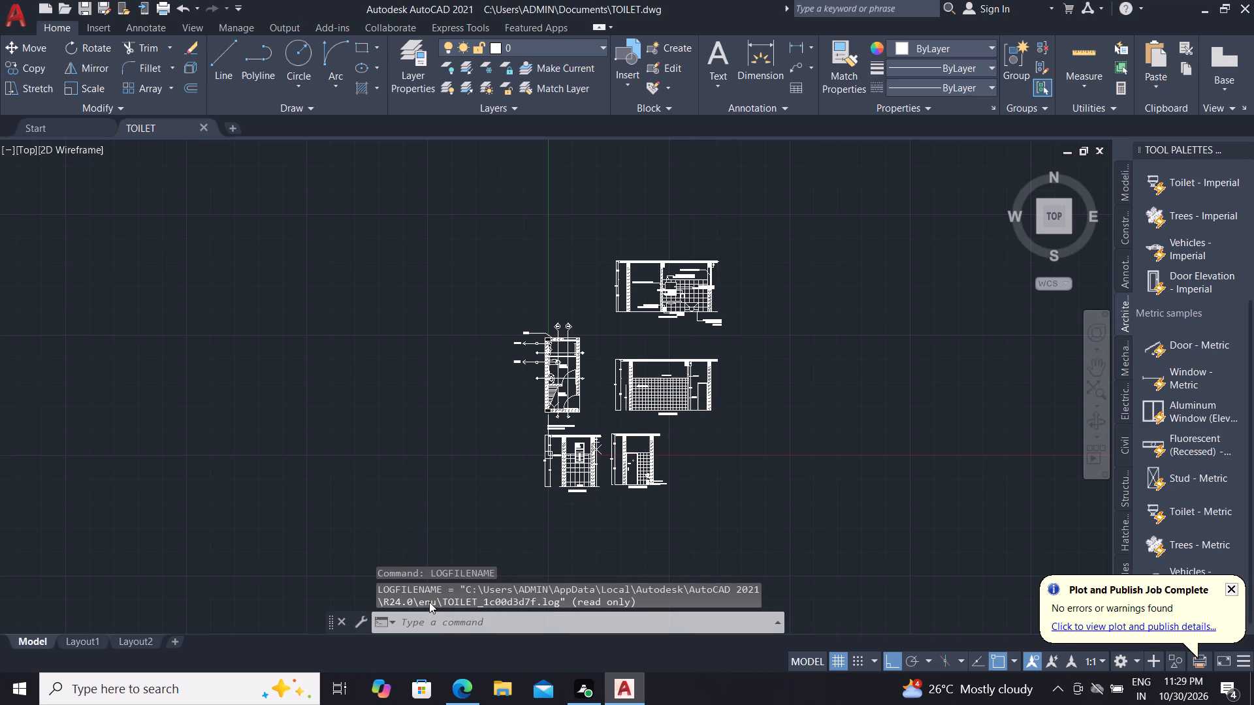